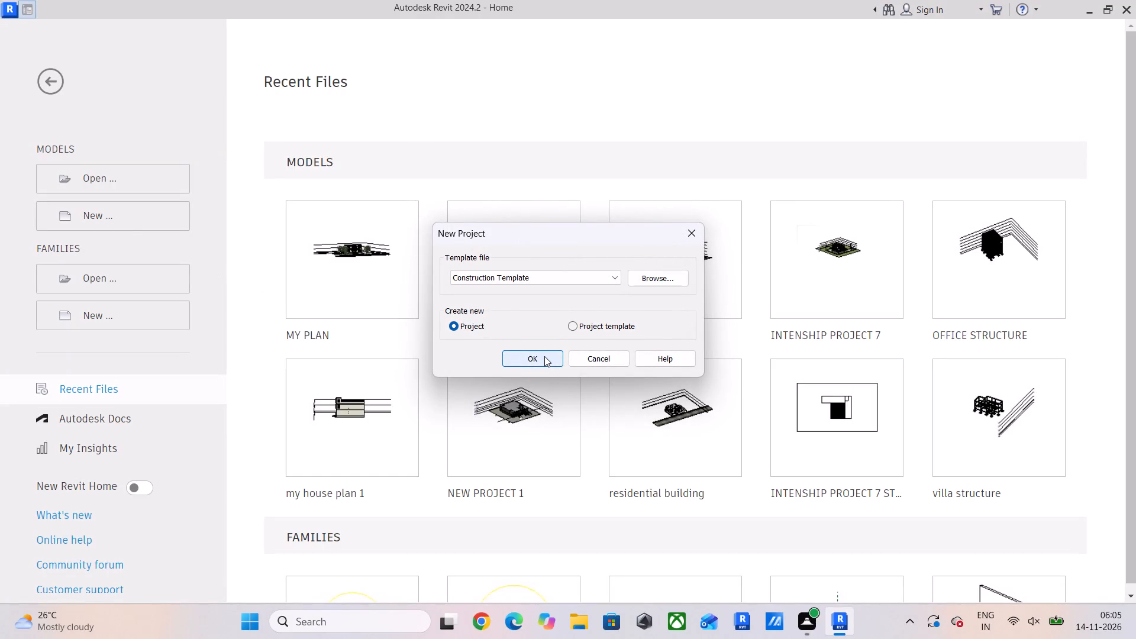
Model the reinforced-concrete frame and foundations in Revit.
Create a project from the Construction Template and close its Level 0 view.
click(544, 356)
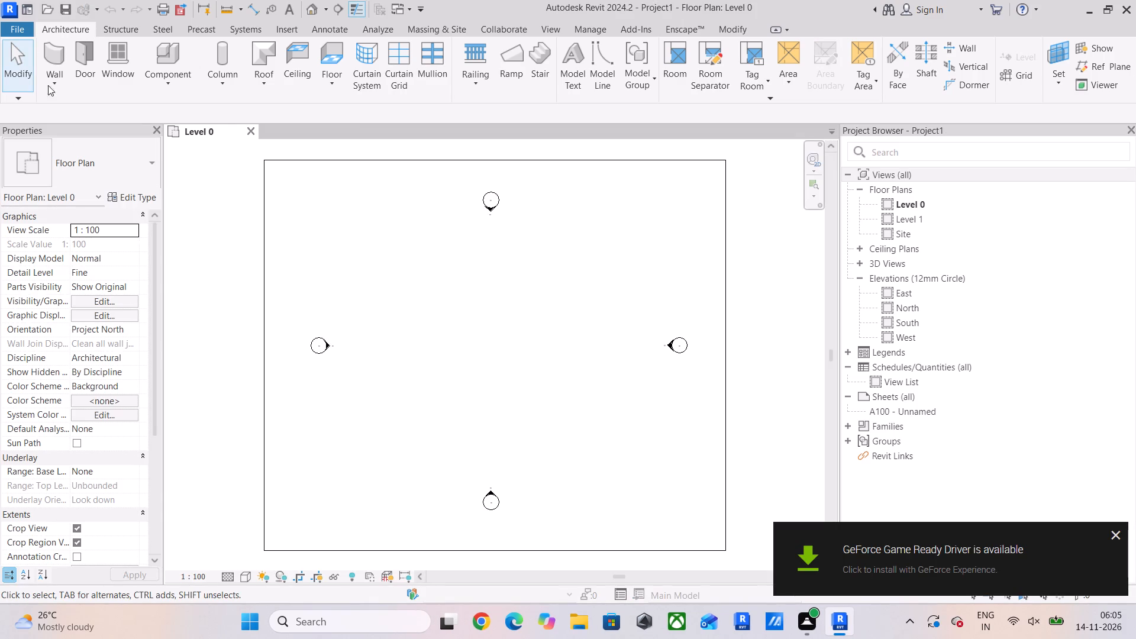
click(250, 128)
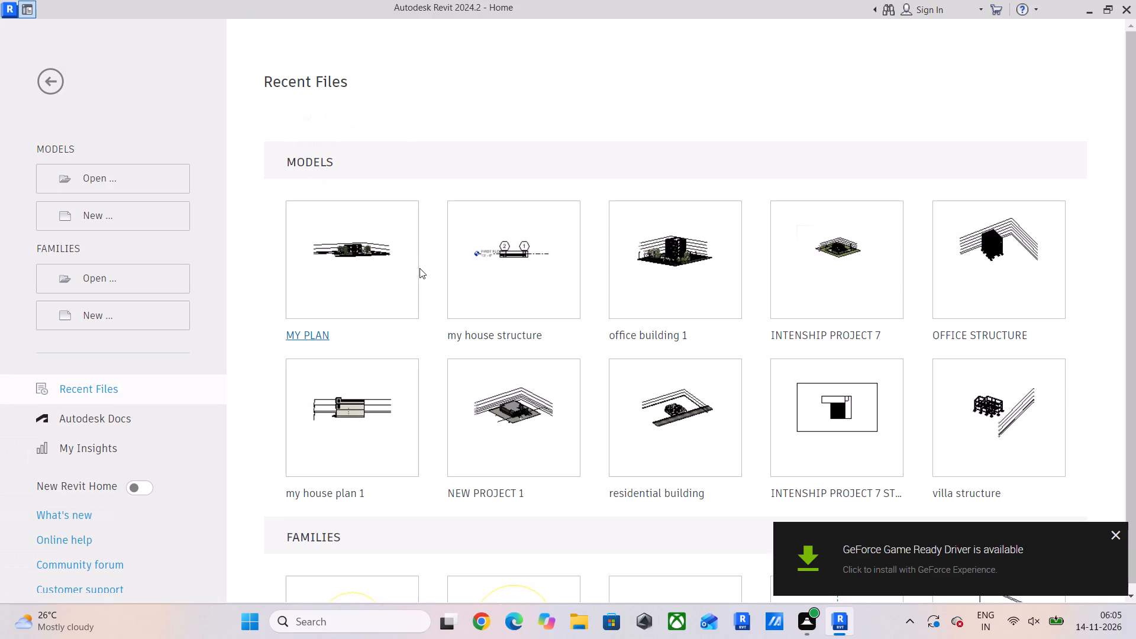
Create a new project from the Structural Analysis-Default.rte template in the English-Imperial templates folder.
click(72, 221)
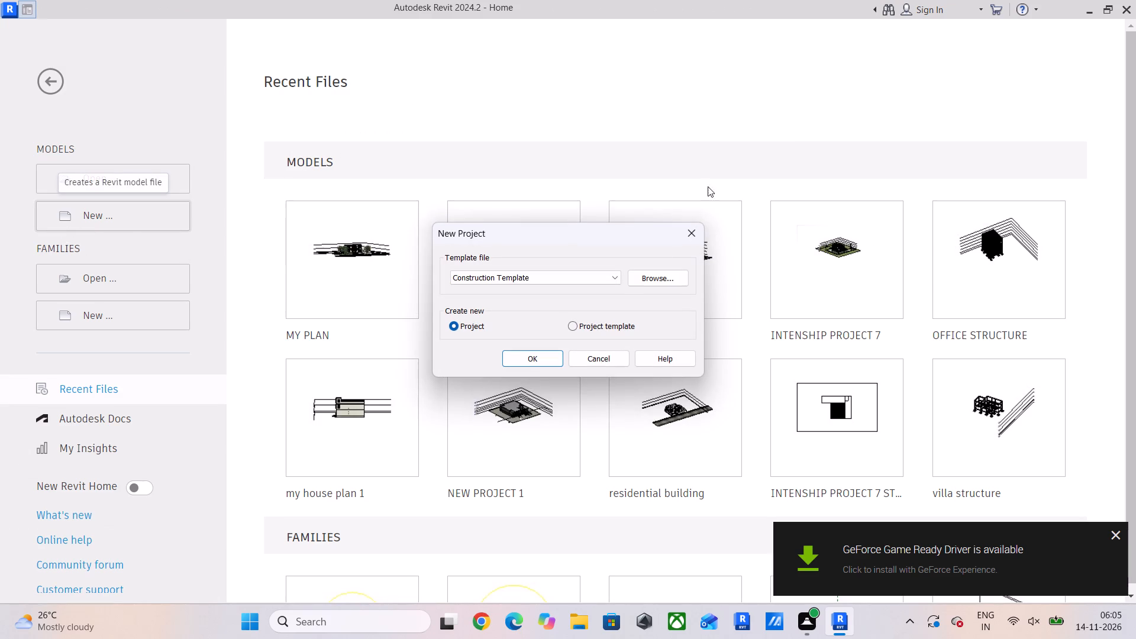
click(667, 275)
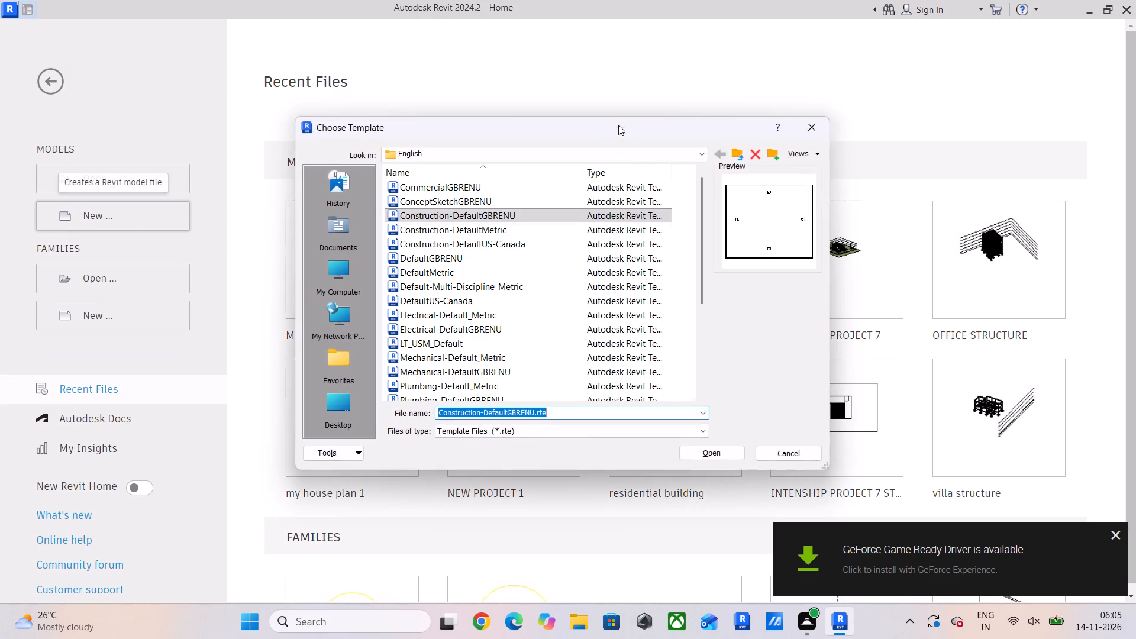
click(738, 159)
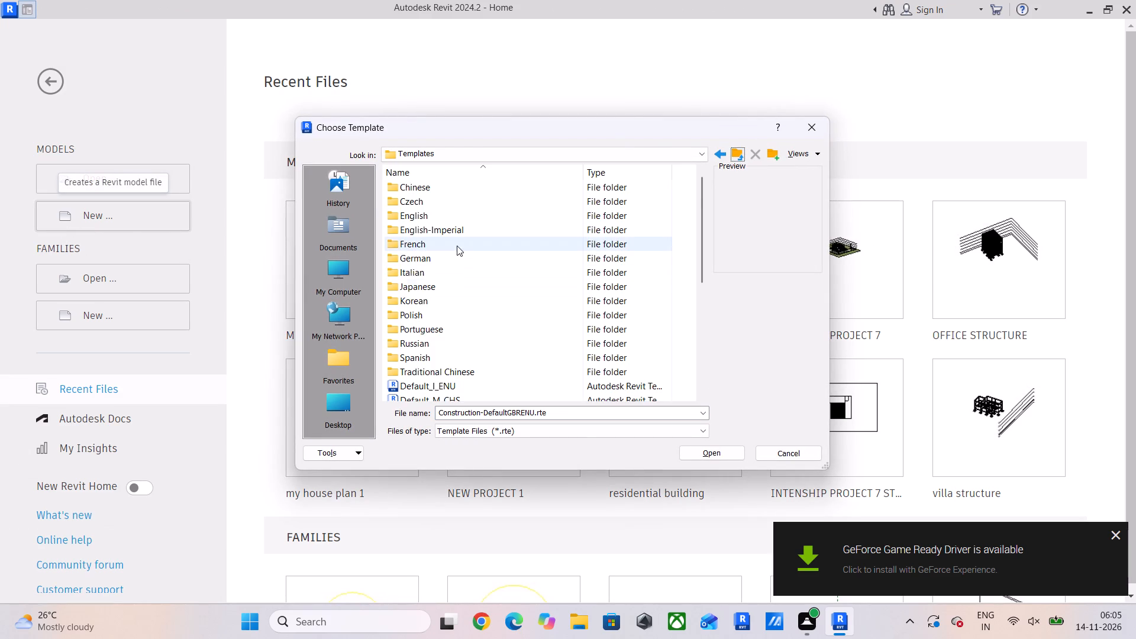
scroll(456, 245, down, 6)
scroll(448, 283, up, 5)
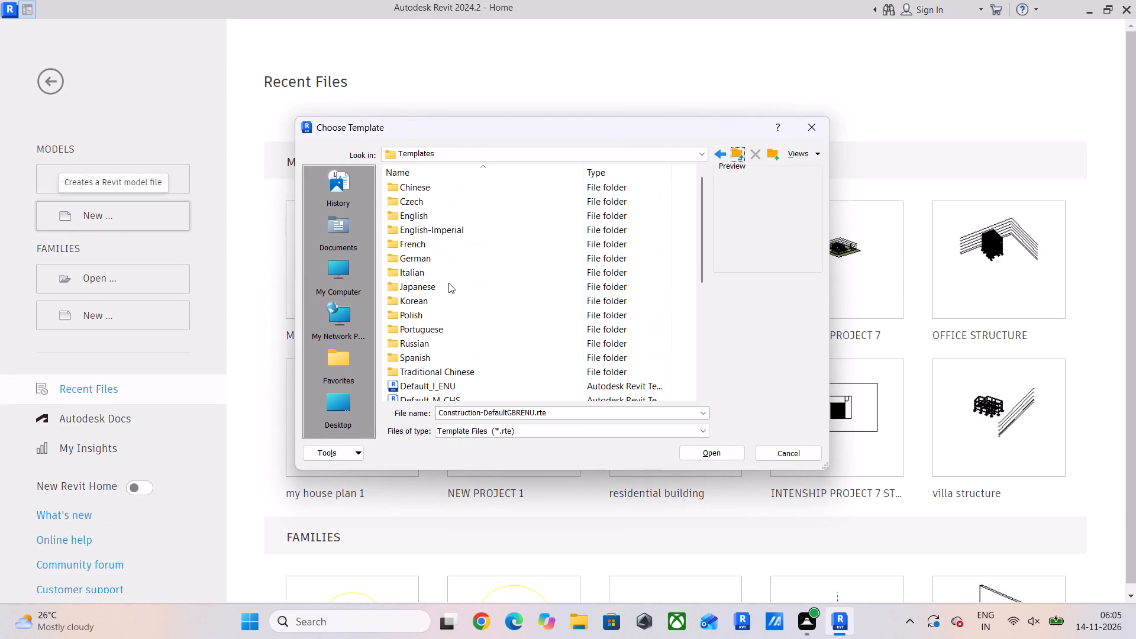
scroll(448, 283, up, 4)
double_click(458, 230)
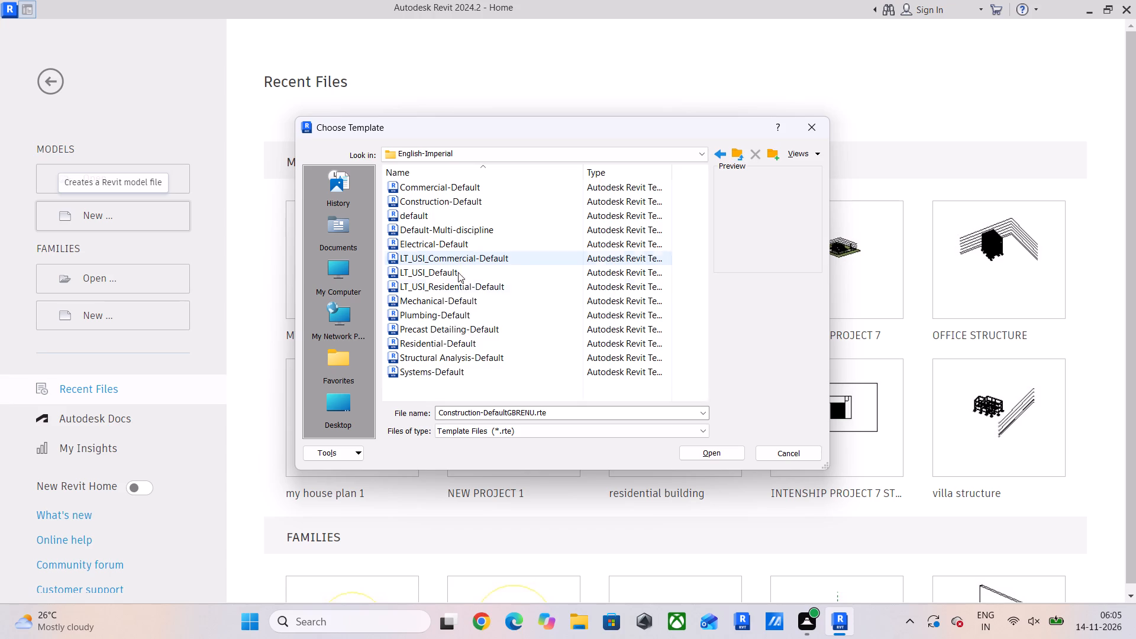
scroll(459, 218, up, 3)
scroll(565, 292, up, 2)
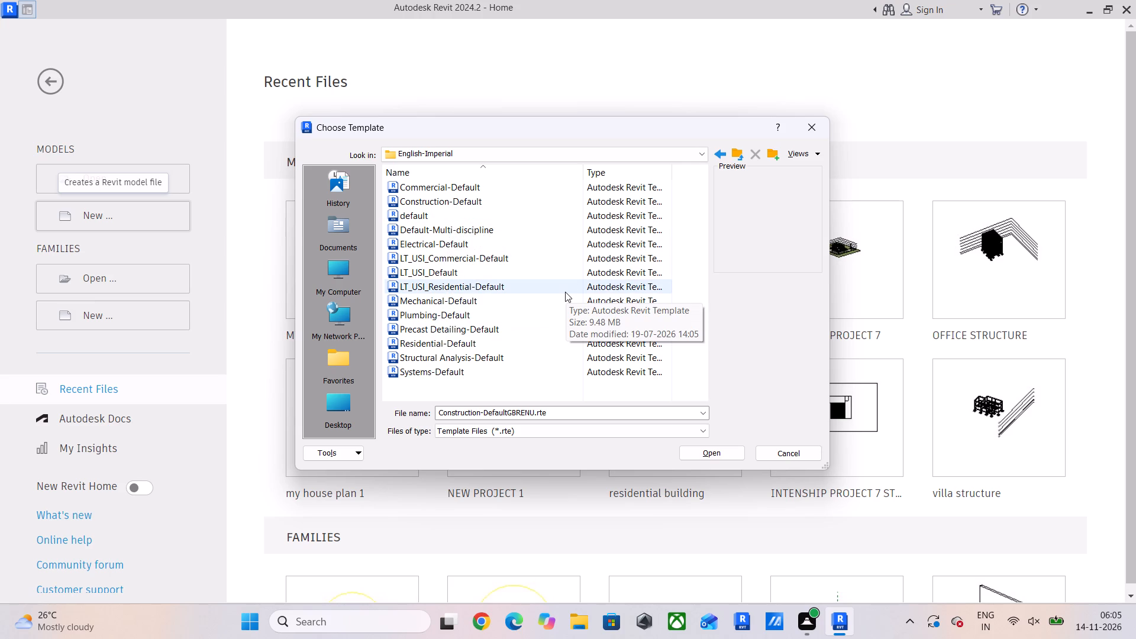
scroll(565, 292, up, 2)
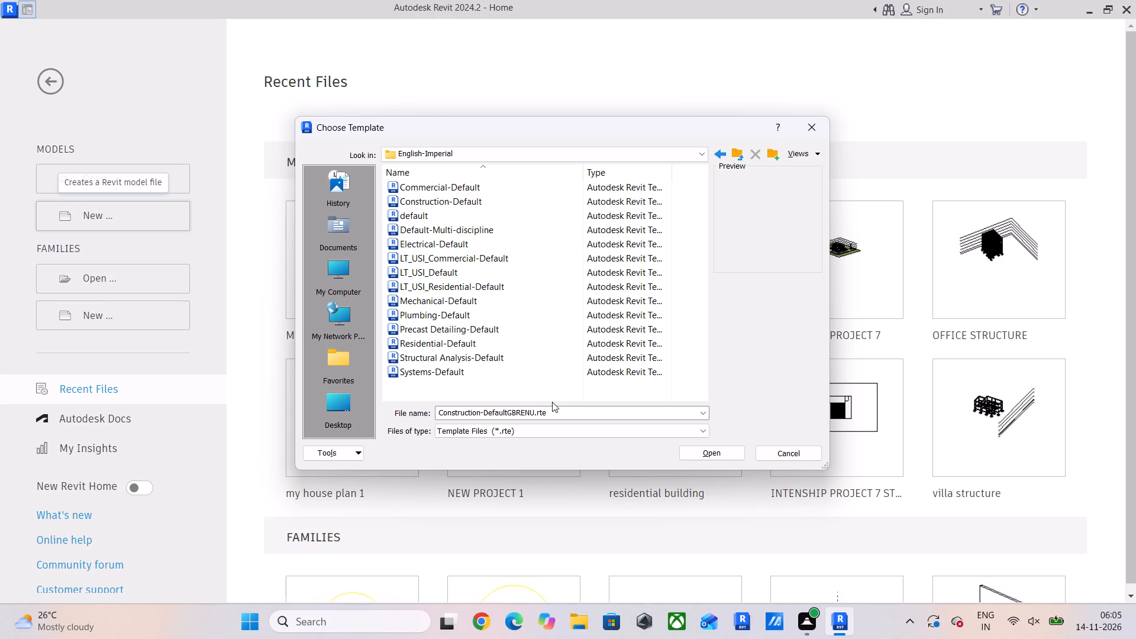
double_click(502, 354)
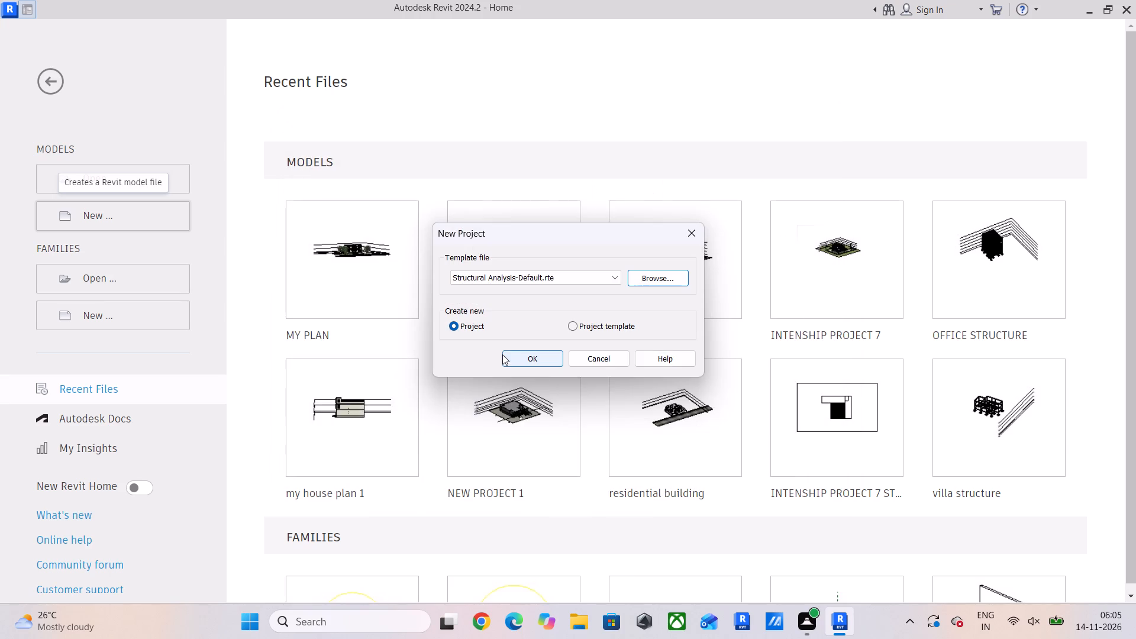
click(522, 358)
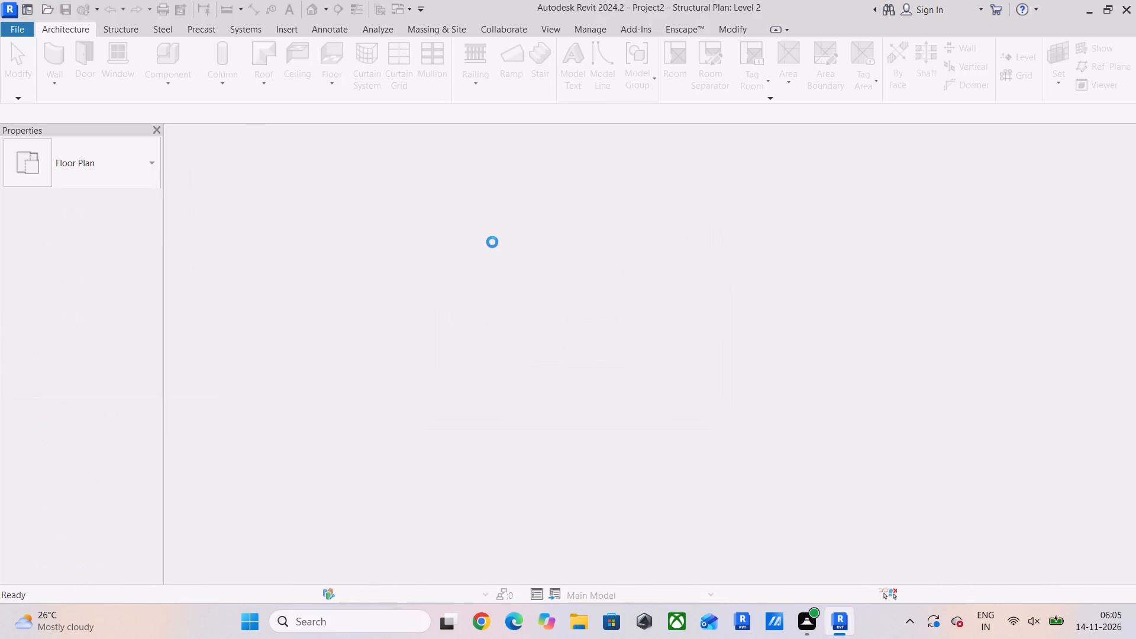
Link the Revit model MY PLAN from the revit proects folder on drive D: into the Level 2 structural plan.
scroll(479, 256, up, 2)
scroll(479, 257, down, 2)
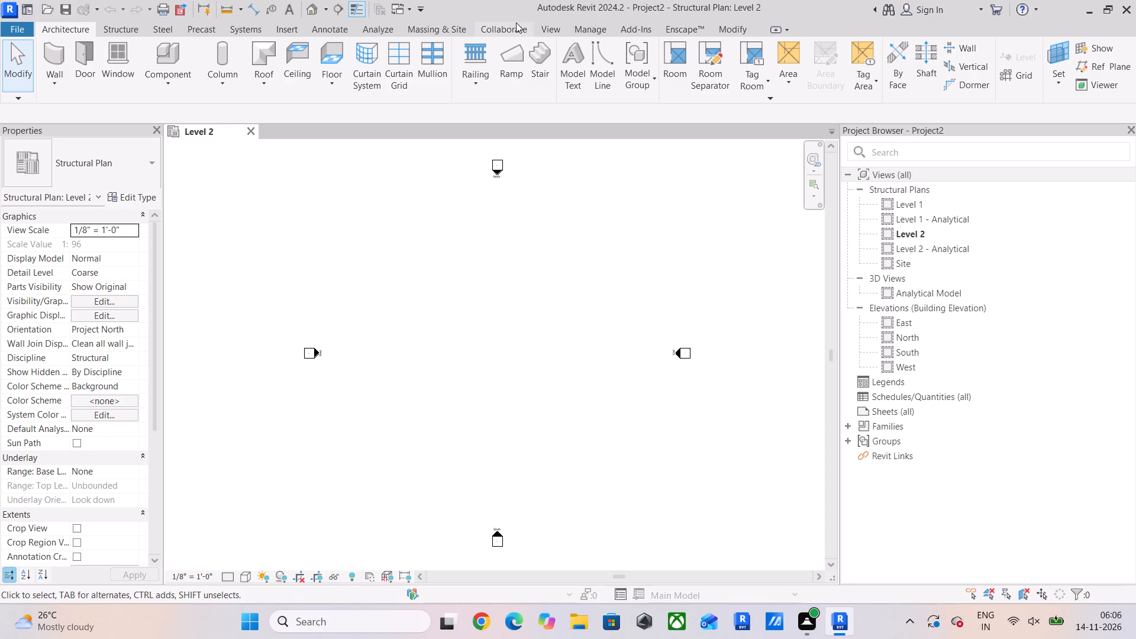
click(286, 19)
click(282, 30)
click(55, 68)
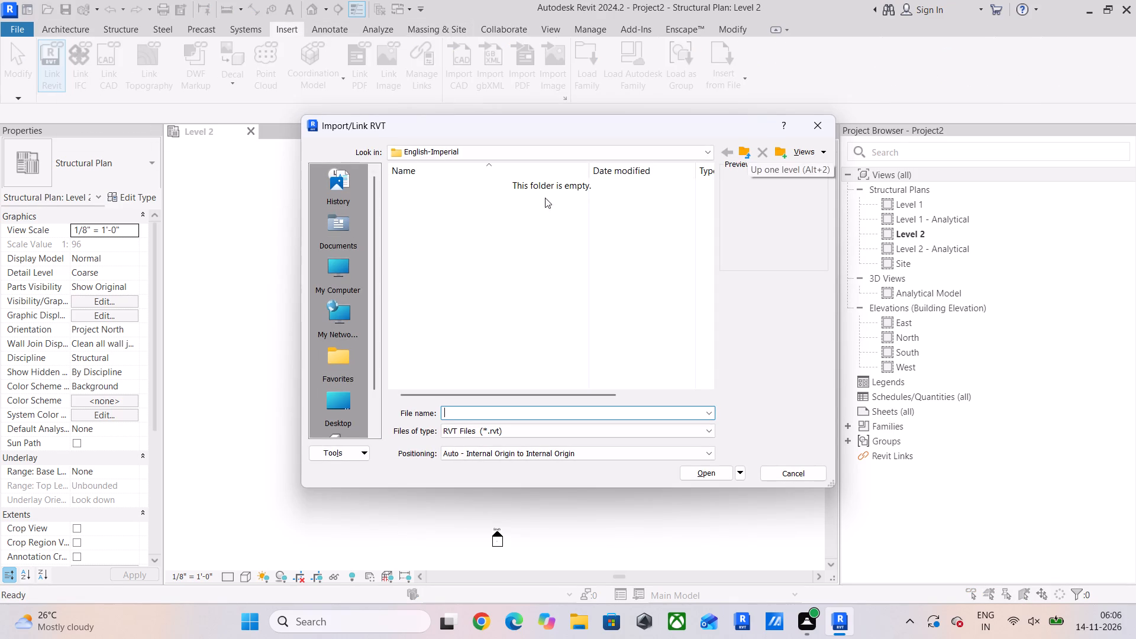
double_click(341, 268)
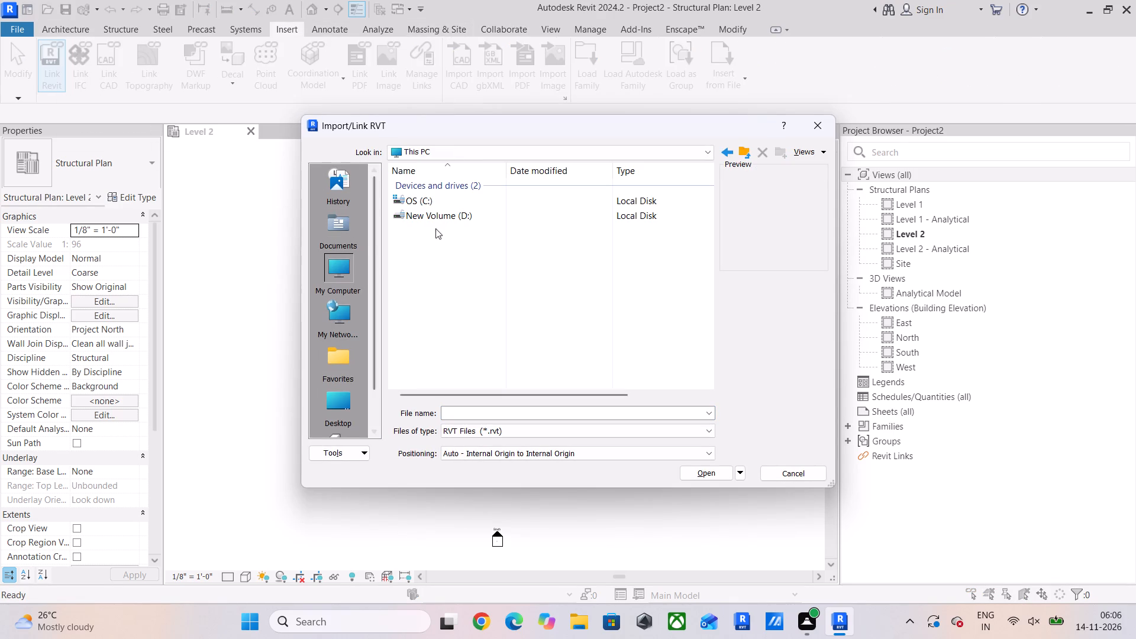
double_click(452, 216)
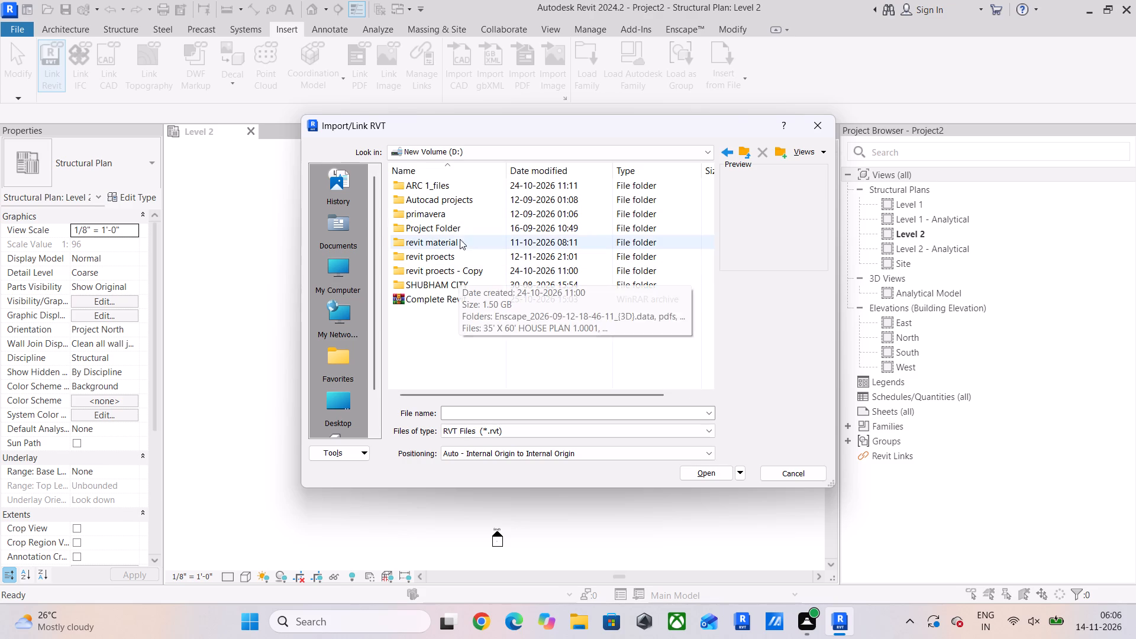
double_click(461, 251)
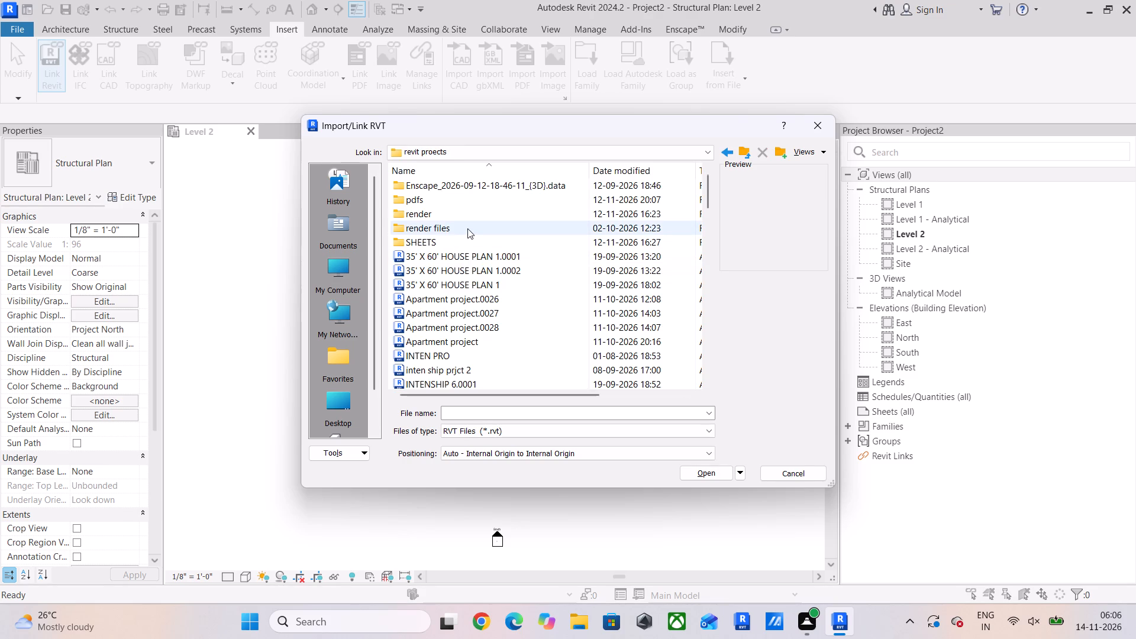
scroll(458, 317, down, 4)
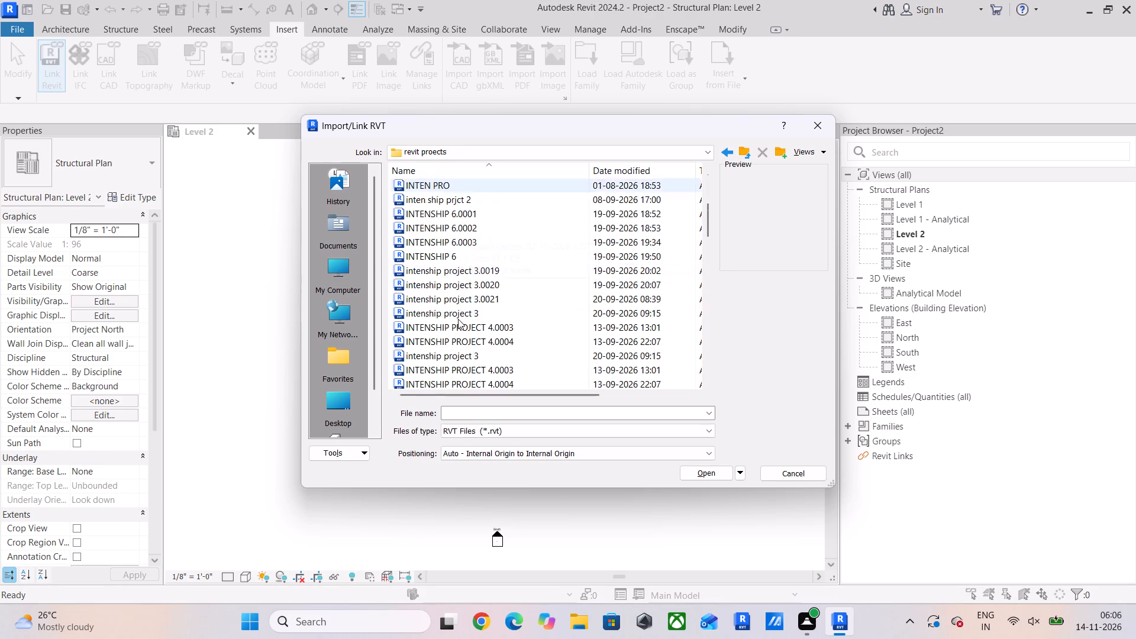
scroll(458, 319, down, 10)
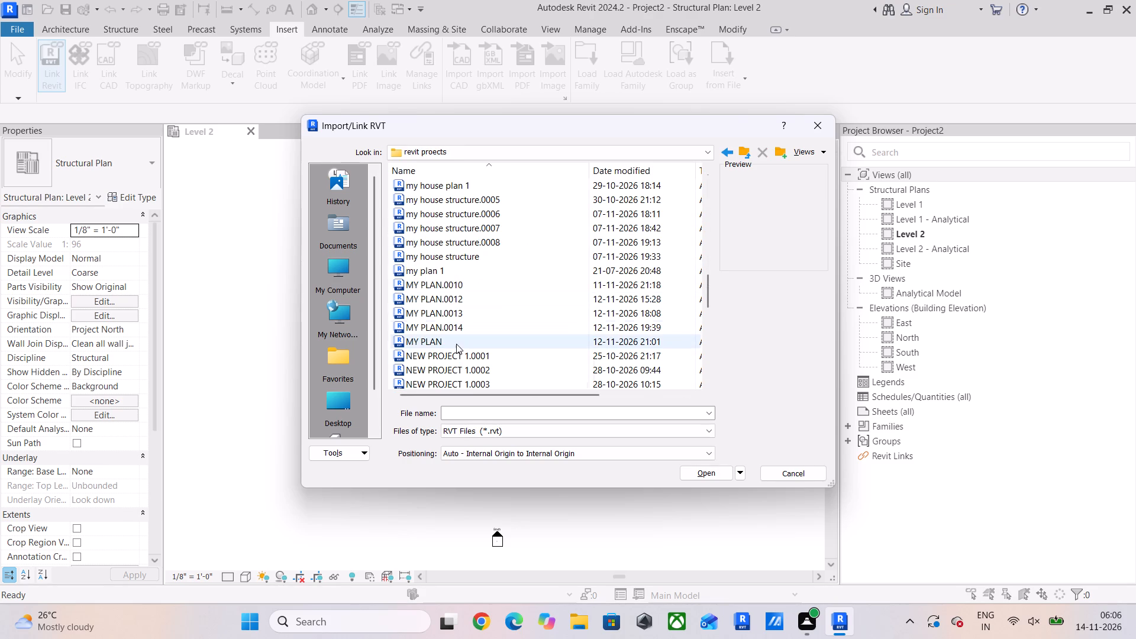
click(456, 344)
click(721, 470)
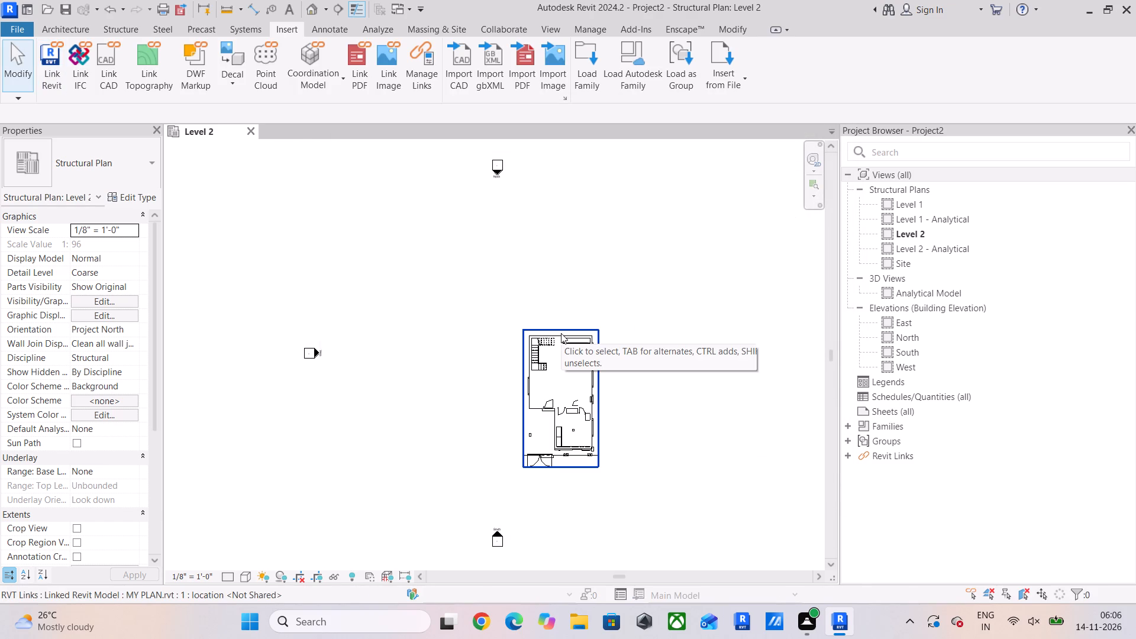
Move the linked MY PLAN model to roughly the centre of the four elevation markers in the Level 2 plan.
scroll(575, 399, up, 6)
scroll(575, 399, down, 3)
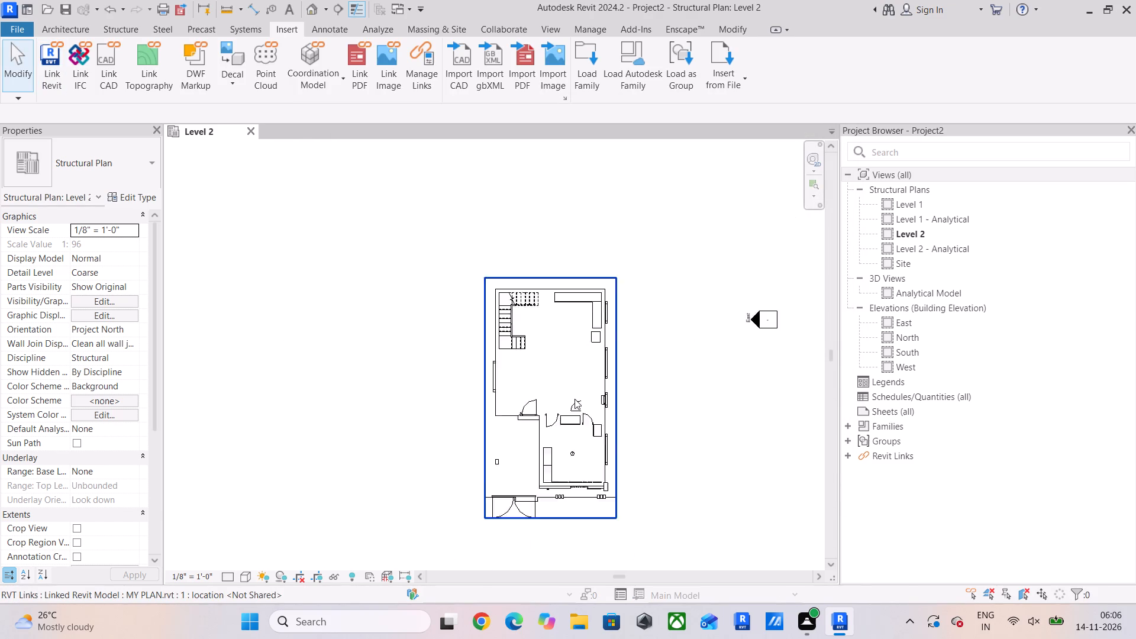
scroll(575, 399, down, 3)
drag(538, 400, 522, 383)
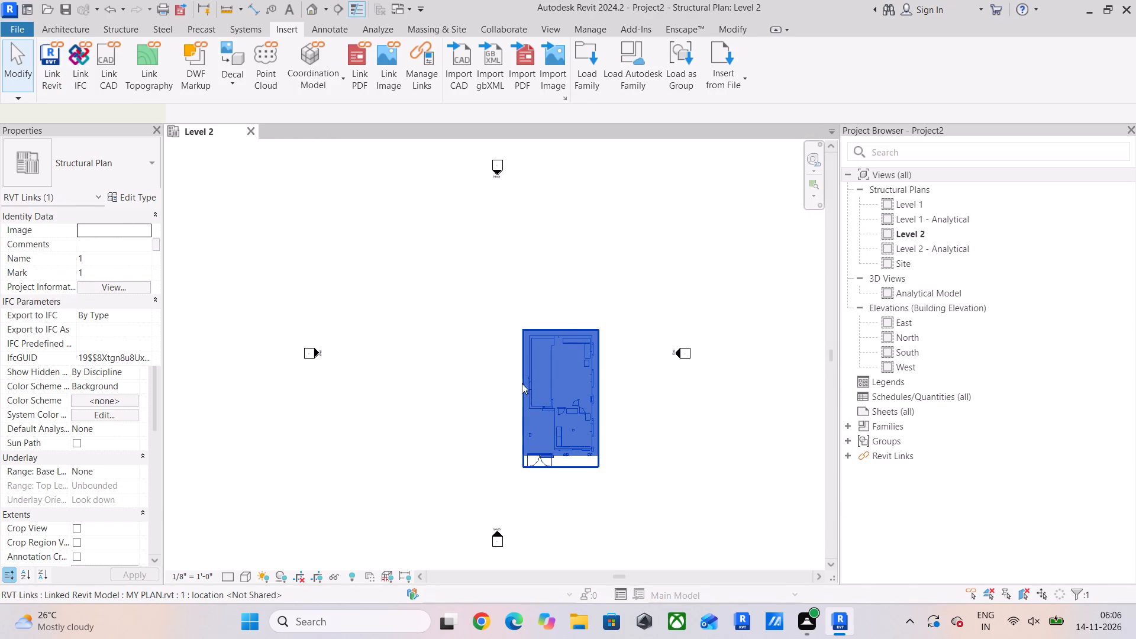
drag(522, 383, 470, 362)
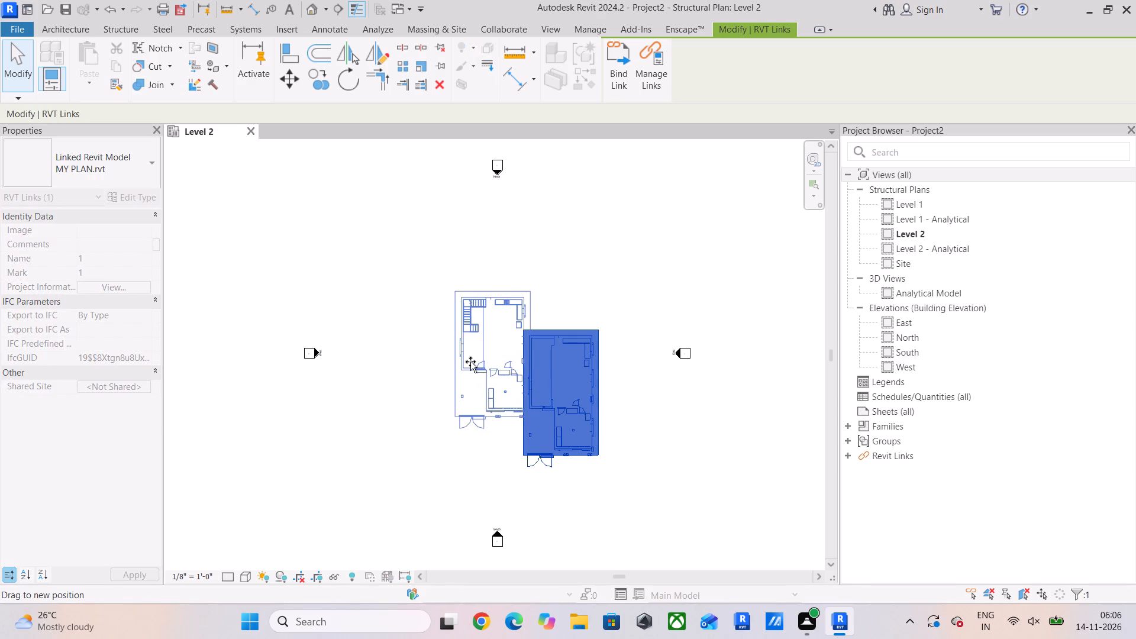
drag(470, 362, 475, 362)
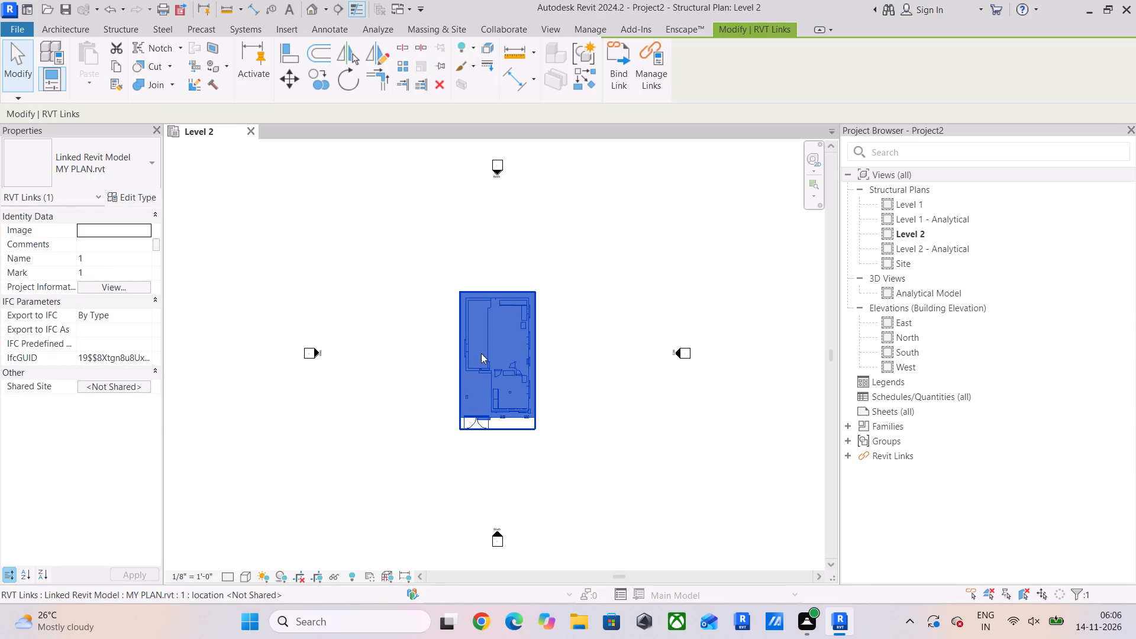
click(375, 338)
Open the South building elevation view.
scroll(470, 339, up, 5)
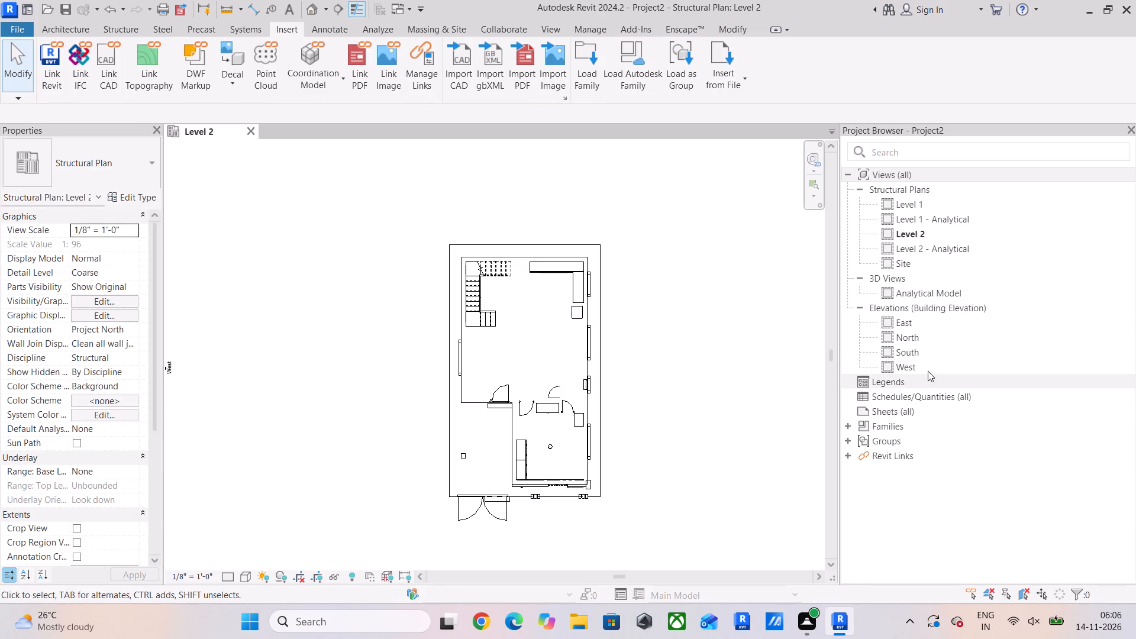
click(921, 350)
double_click(921, 350)
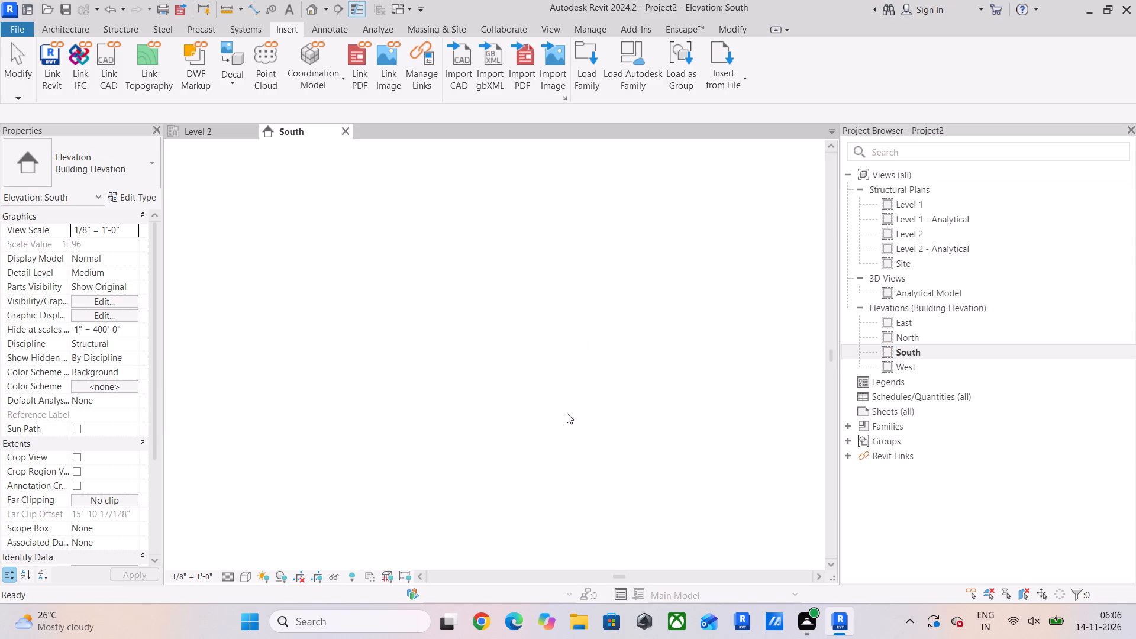
Examine the linked model's level lines and elevations against the project's Level 1 and Level 2 in the South elevation.
scroll(167, 390, up, 3)
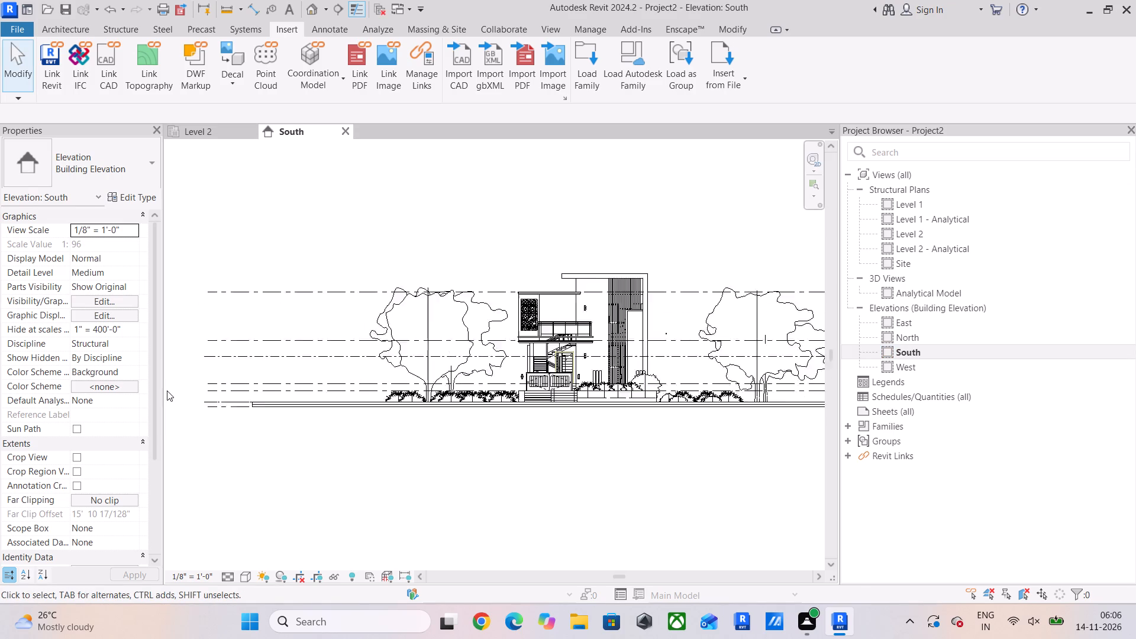
scroll(167, 390, up, 2)
scroll(275, 433, up, 5)
scroll(288, 413, down, 6)
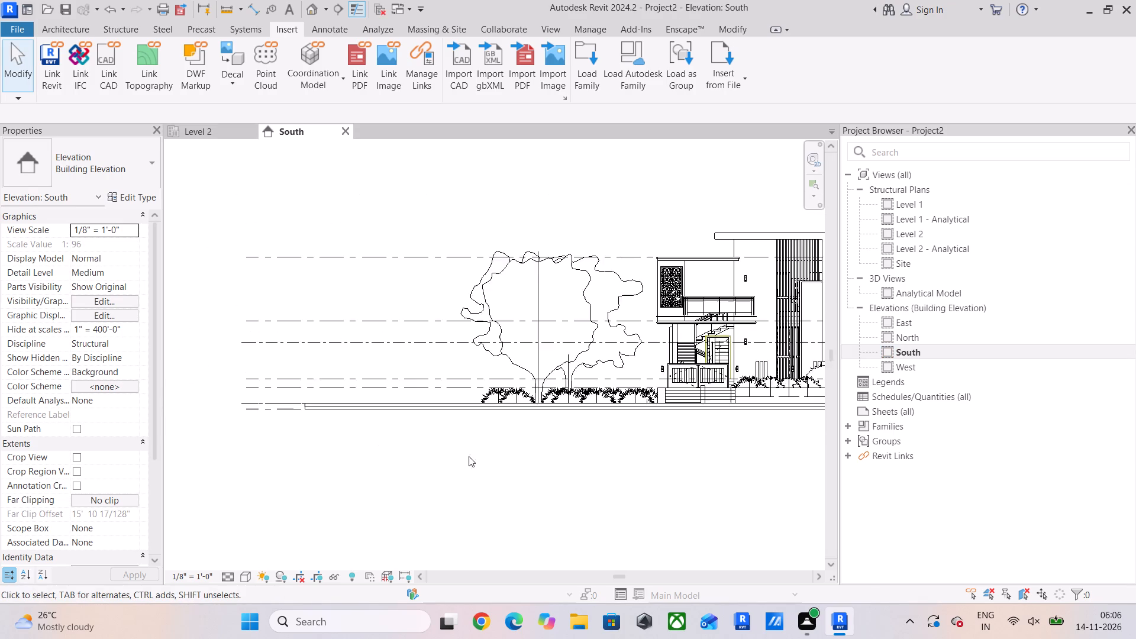
scroll(546, 469, down, 4)
middle_drag(558, 468, 276, 477)
scroll(703, 459, up, 5)
scroll(609, 421, up, 10)
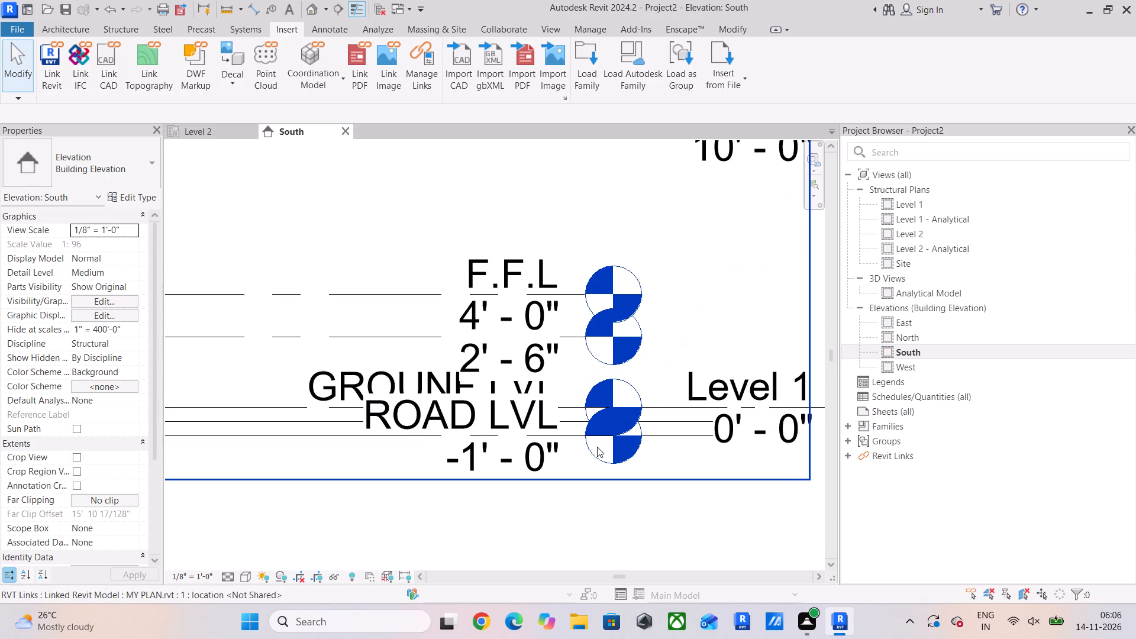
scroll(686, 415, down, 2)
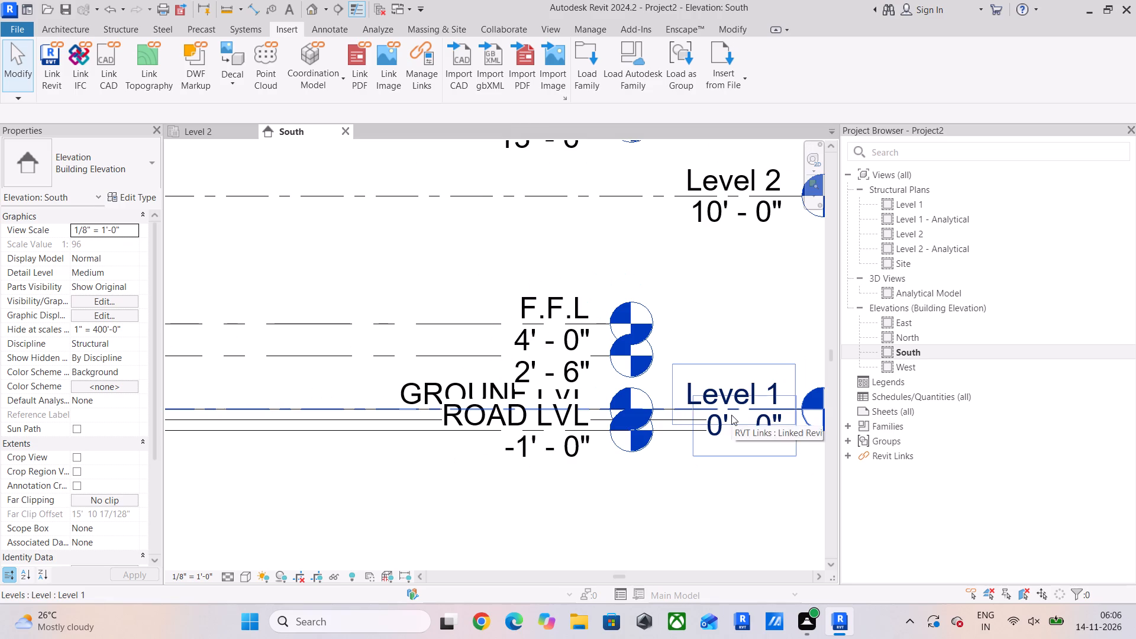
middle_drag(731, 415, 638, 437)
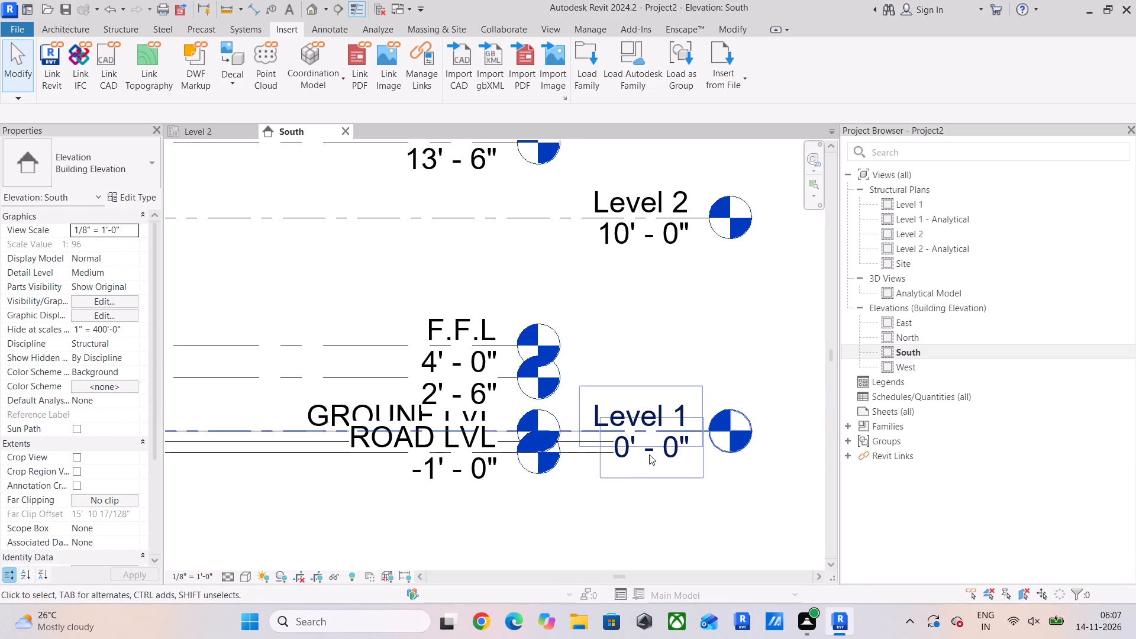
scroll(635, 469, down, 4)
scroll(436, 463, up, 5)
scroll(583, 451, up, 4)
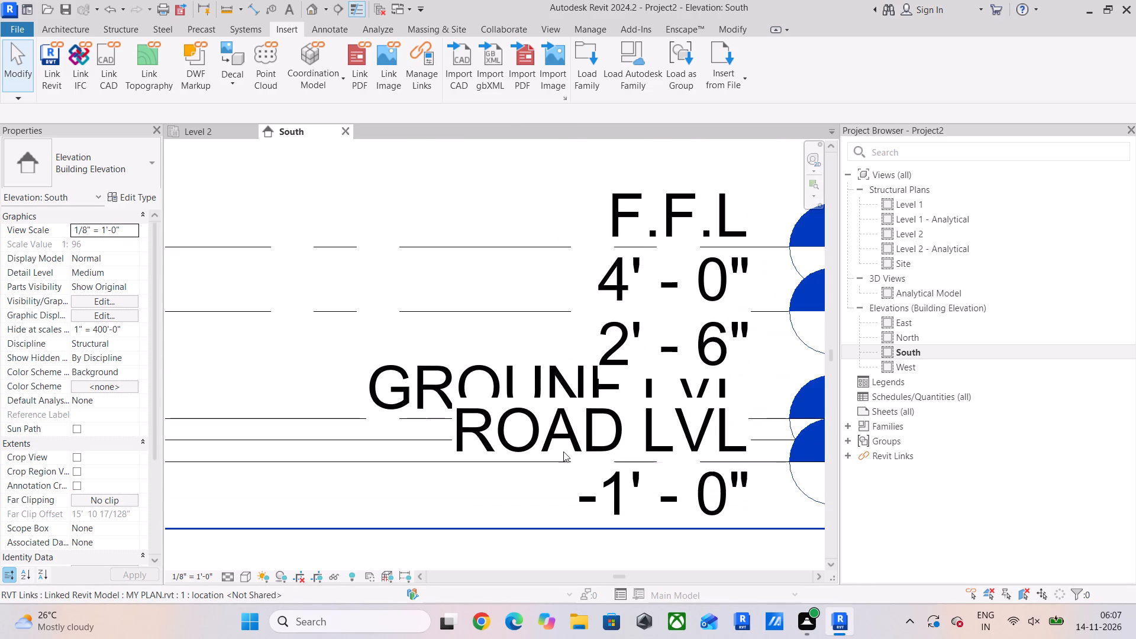
scroll(459, 451, down, 5)
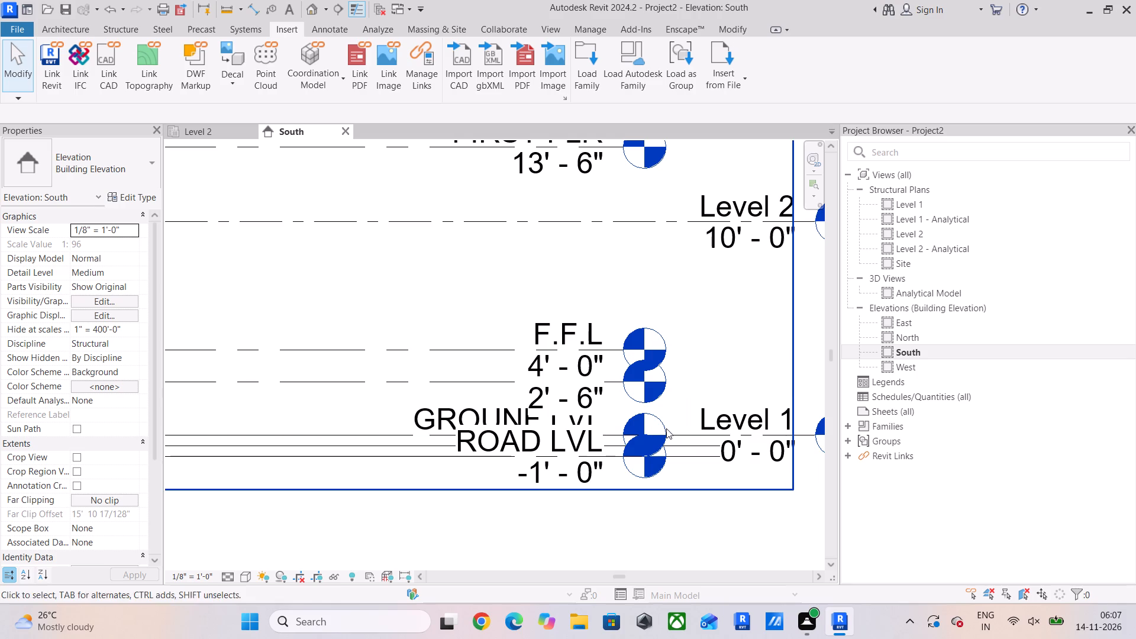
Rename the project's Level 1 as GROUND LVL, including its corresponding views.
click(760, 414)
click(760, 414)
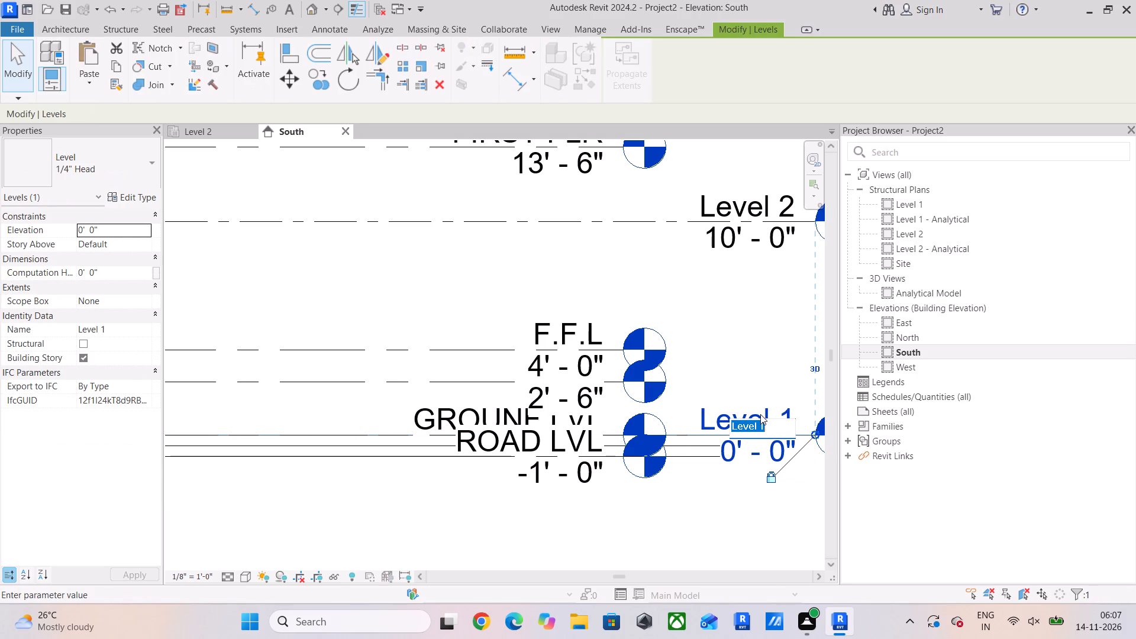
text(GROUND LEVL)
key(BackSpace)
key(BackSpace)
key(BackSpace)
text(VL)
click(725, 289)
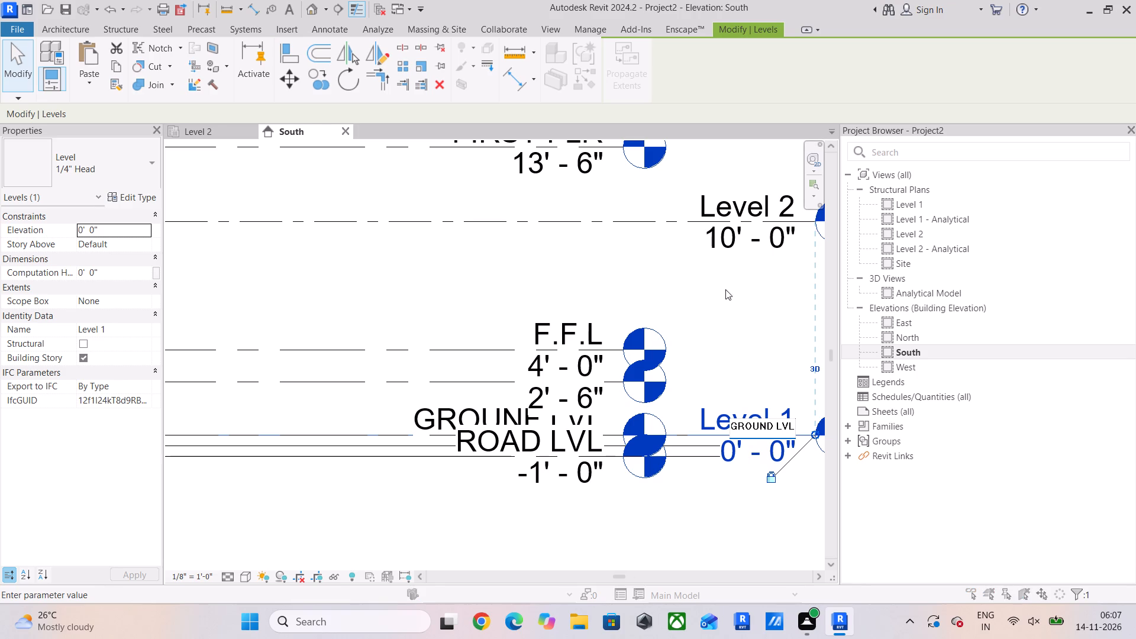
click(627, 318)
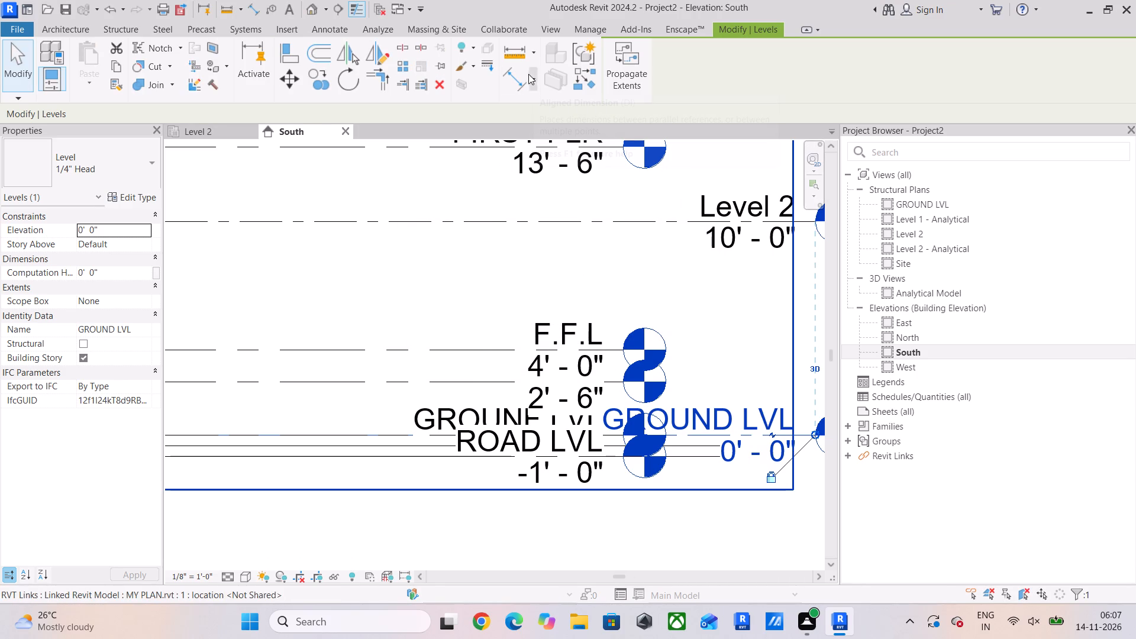
Create a new level offset 2' 6" above the project's GROUND LVL line in the South elevation.
click(571, 72)
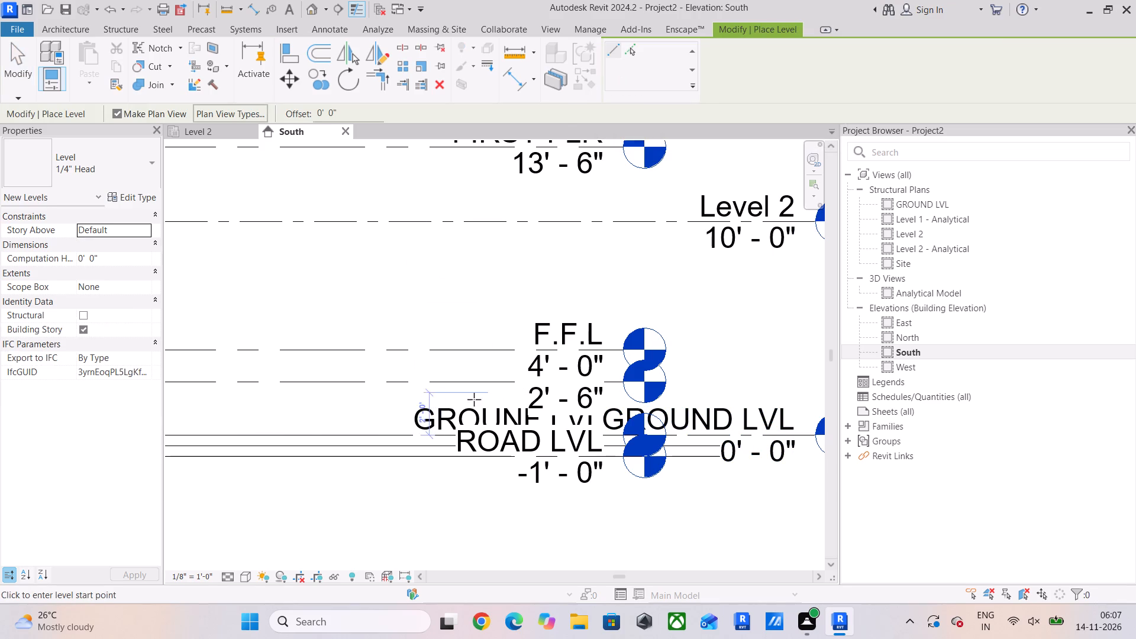
click(321, 437)
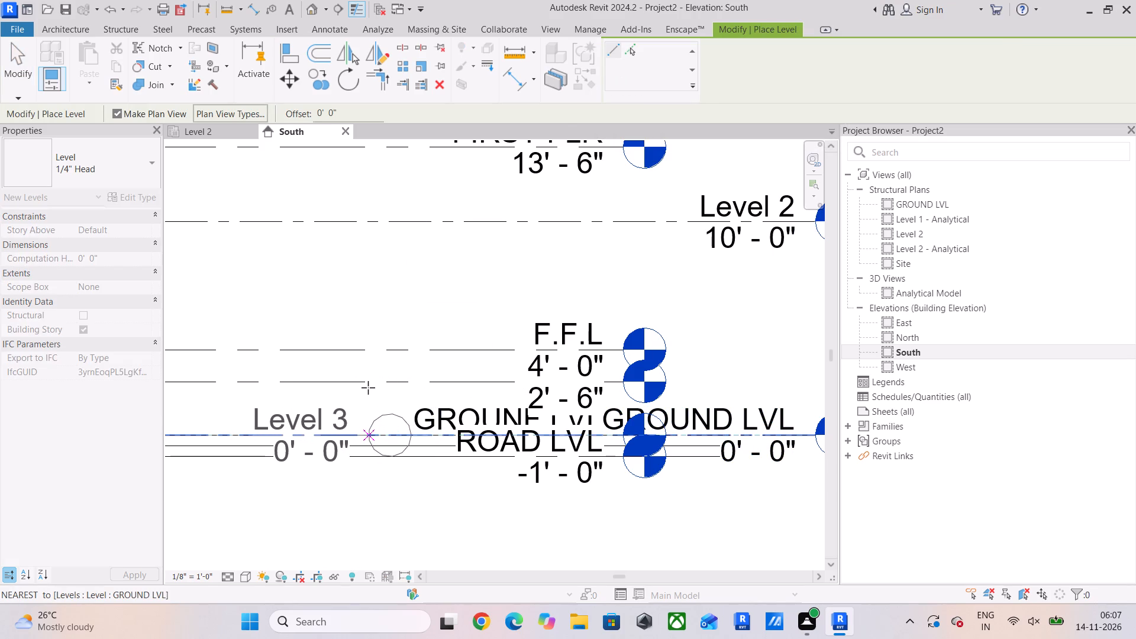
key(ctrl+z)
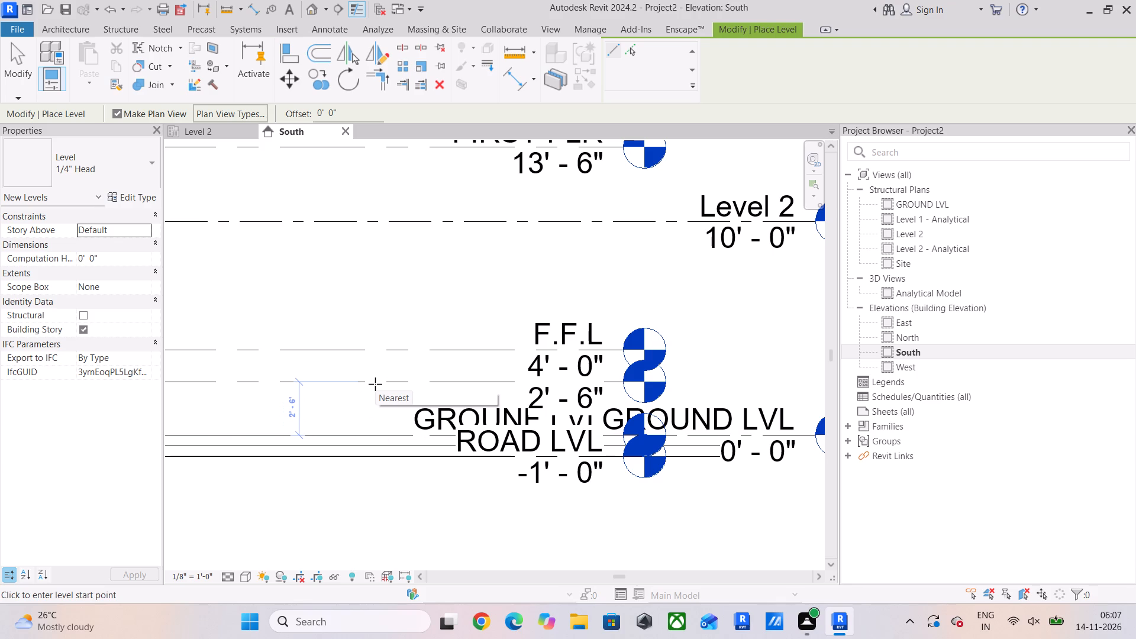
click(634, 45)
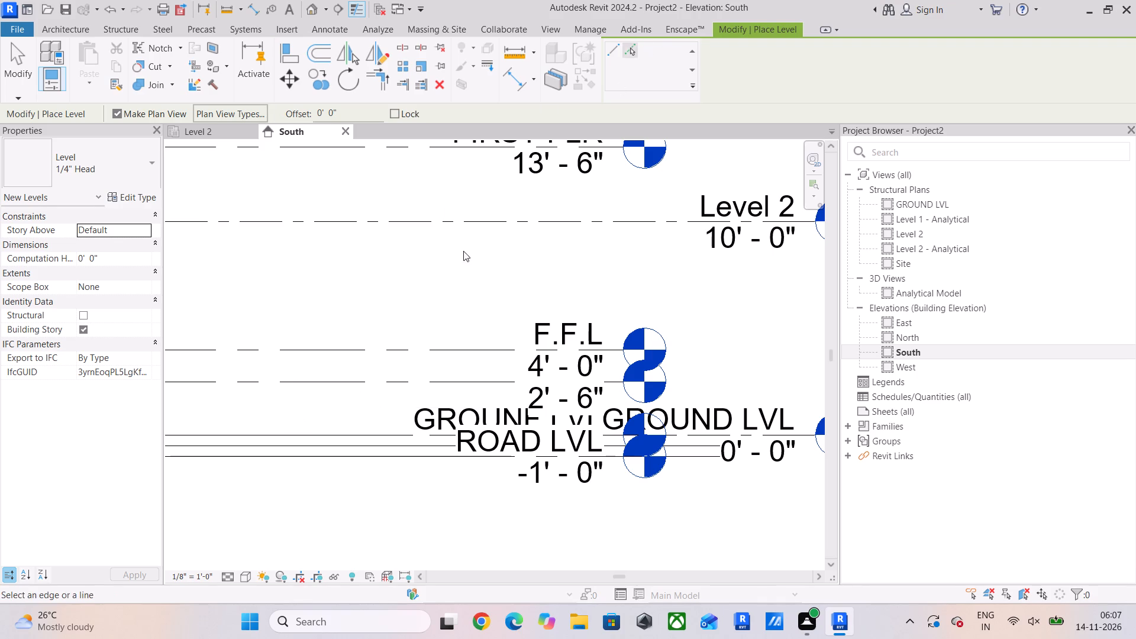
drag(354, 106, 291, 105)
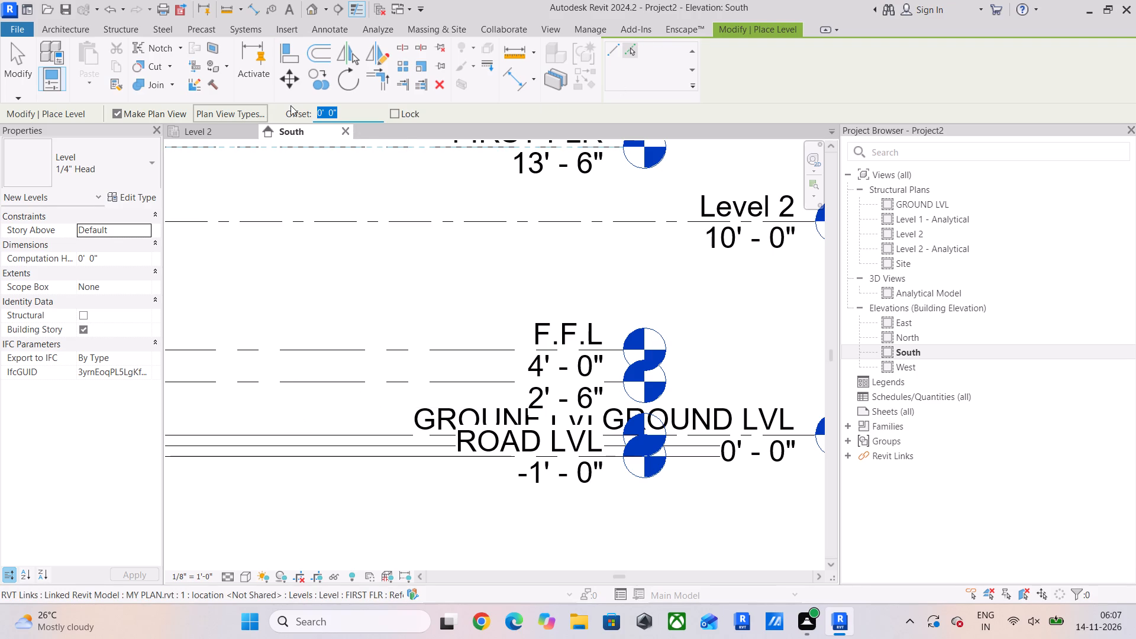
text(2'6")
key(Return)
click(326, 433)
scroll(380, 409, down, 2)
middle_drag(380, 409, 339, 421)
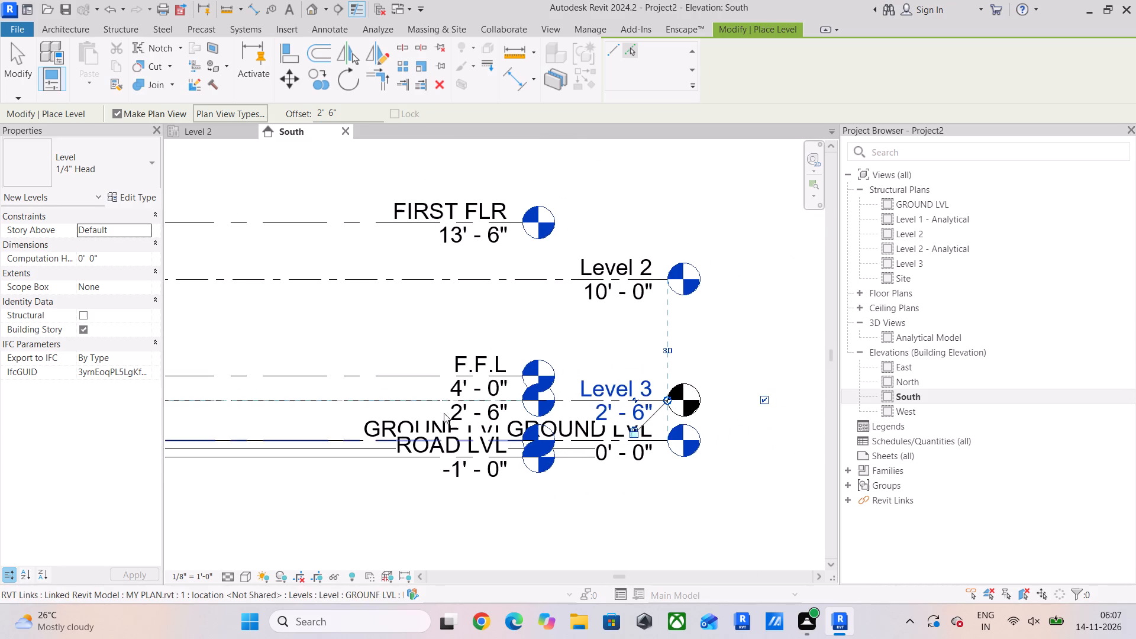
scroll(444, 413, up, 5)
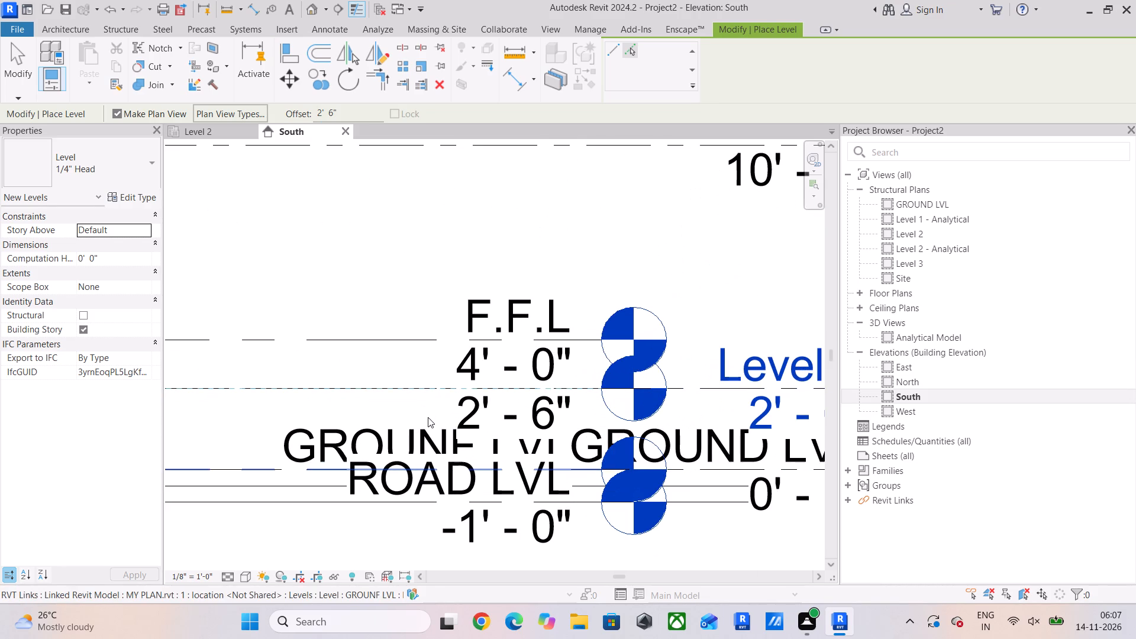
scroll(428, 417, down, 3)
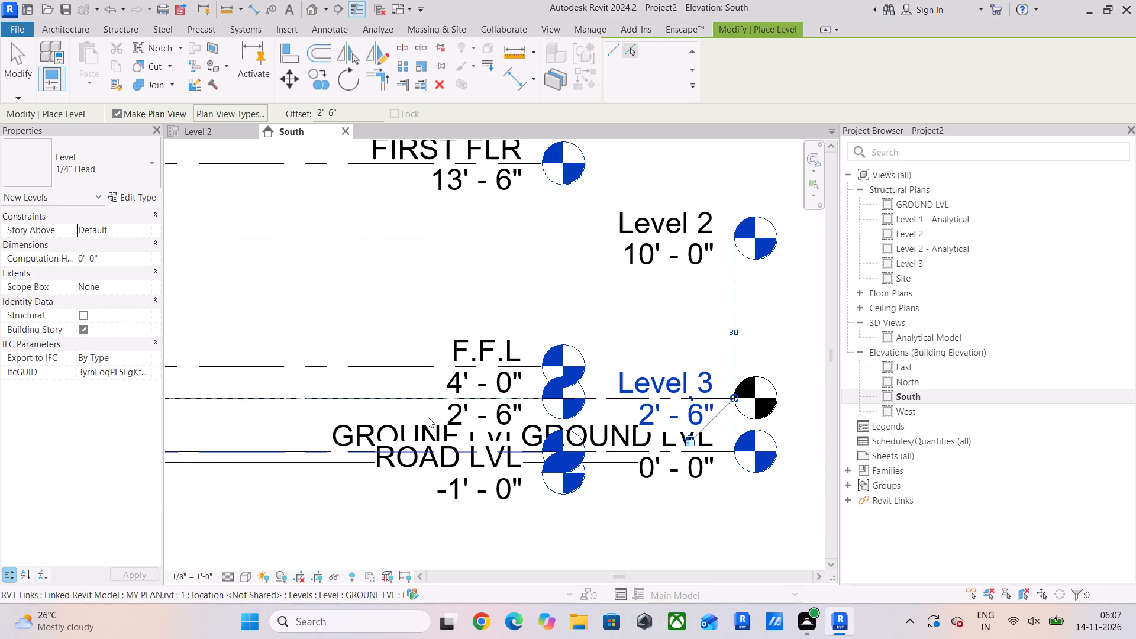
key(Escape)
key(Escape)
key(Escape)
Examine the linked model's lower level names and elevations beside the project's own levels in the South elevation.
middle_click(394, 428)
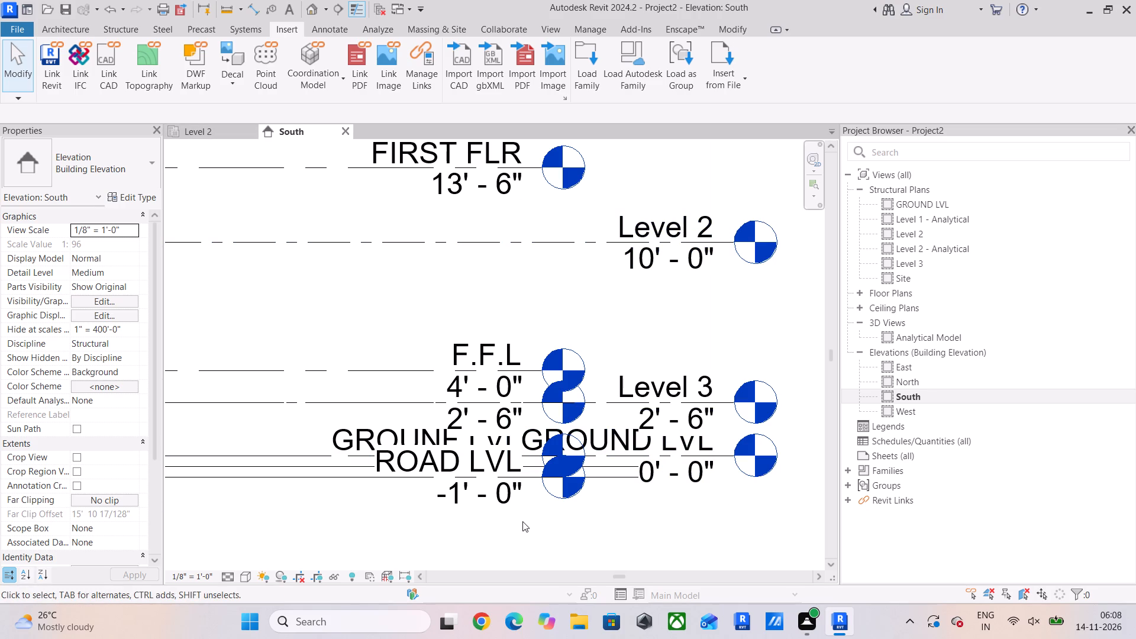
scroll(465, 393, up, 4)
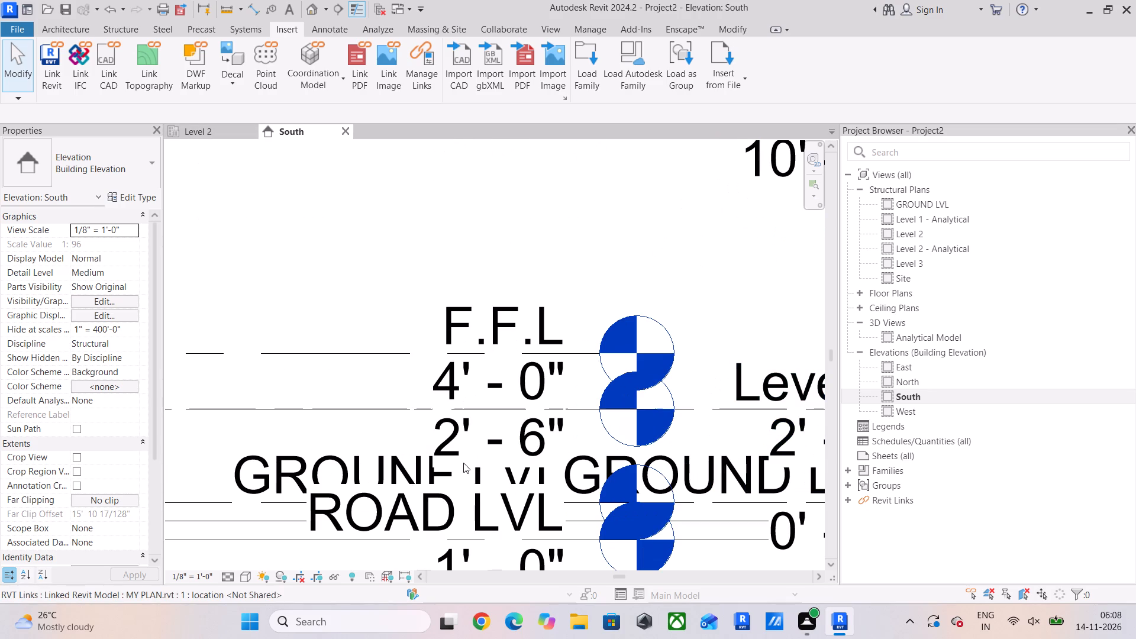
scroll(463, 445, down, 4)
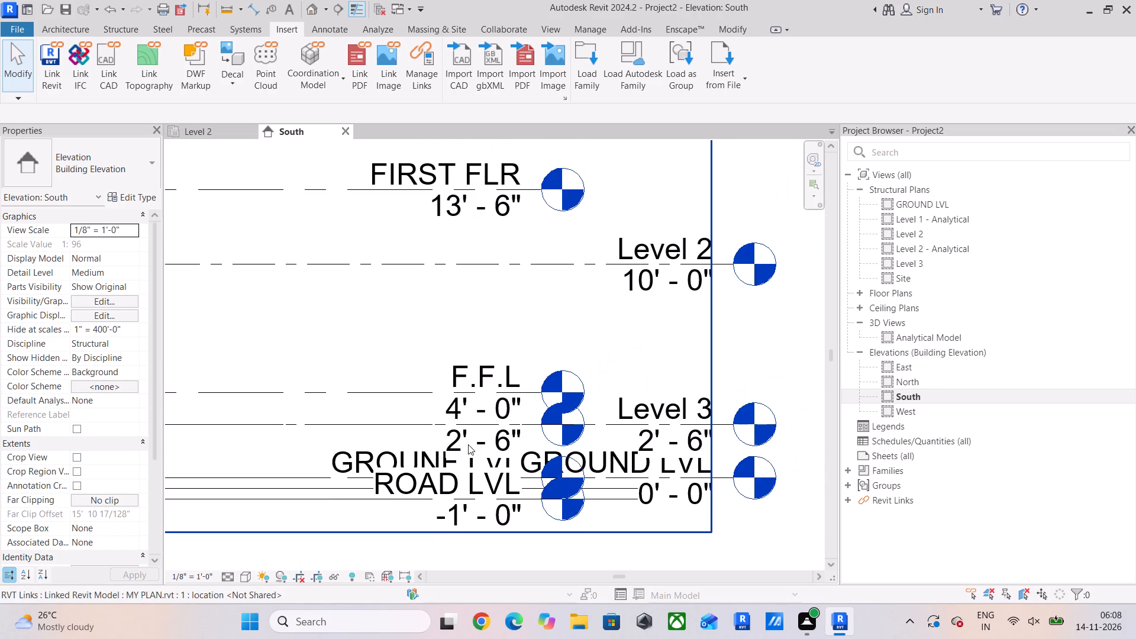
scroll(472, 441, up, 1)
scroll(483, 441, down, 2)
middle_drag(486, 441, 428, 447)
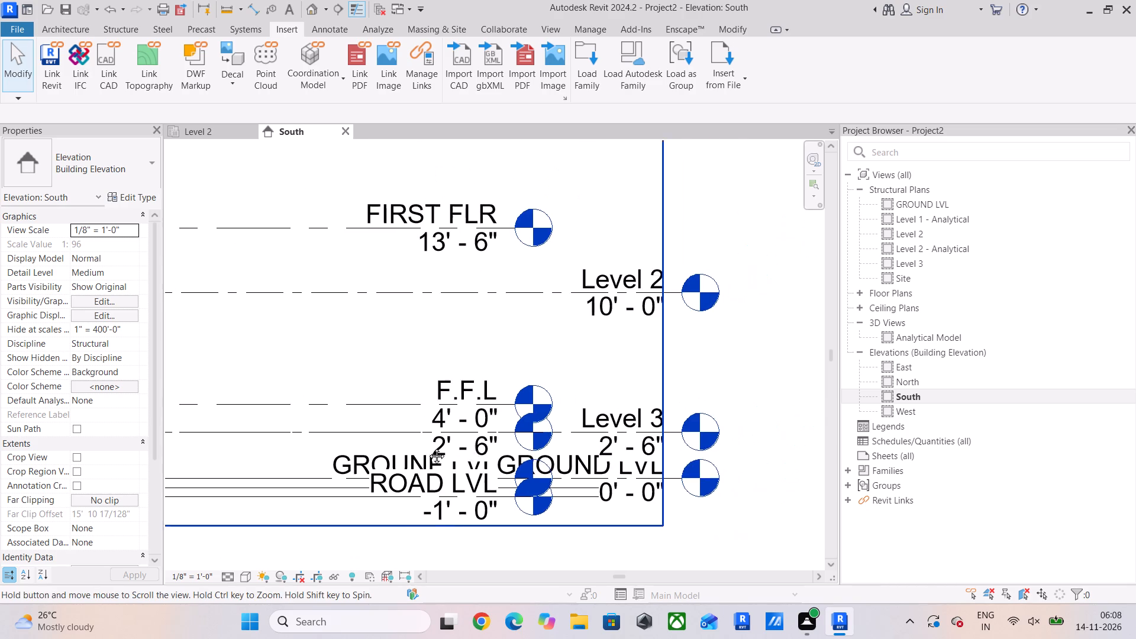
middle_drag(428, 447, 358, 443)
scroll(358, 443, down, 2)
middle_drag(358, 443, 421, 443)
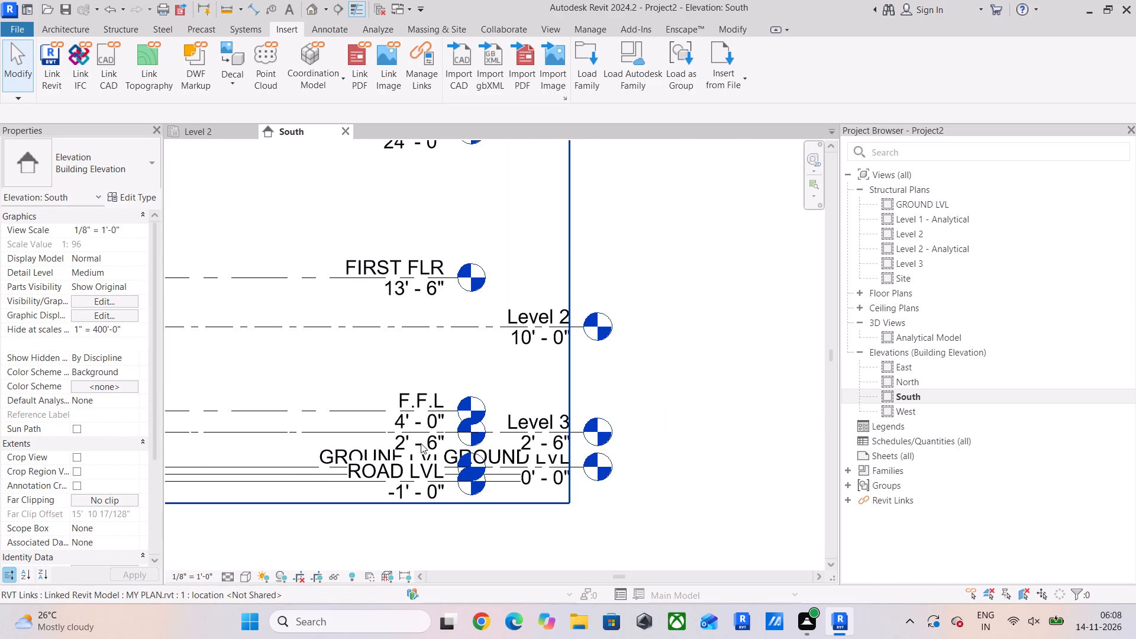
scroll(541, 464, up, 4)
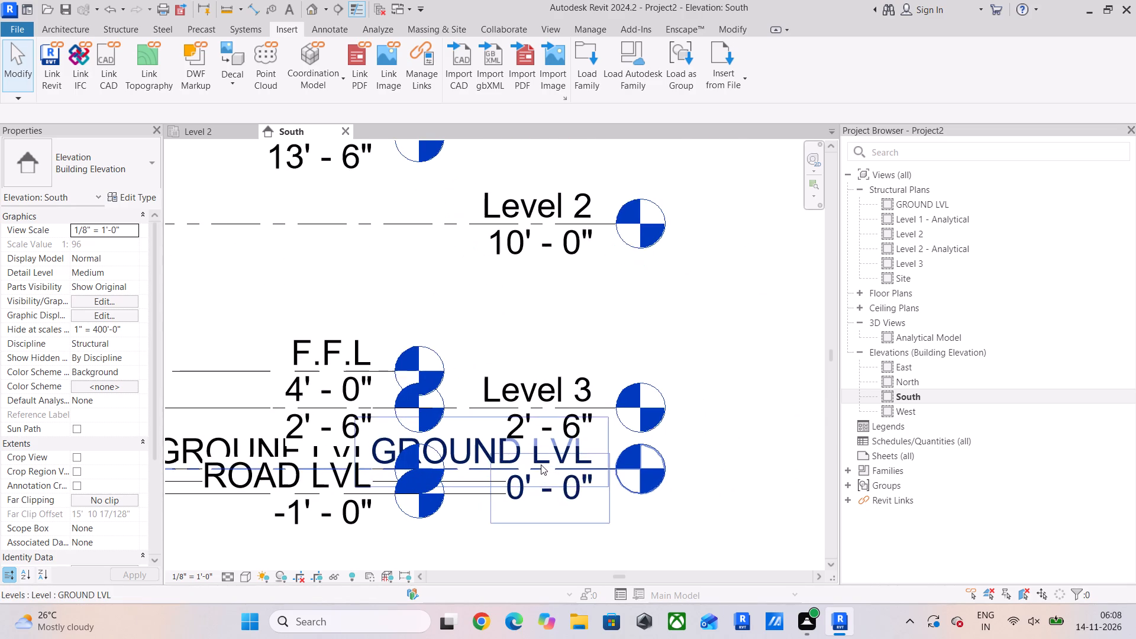
scroll(541, 464, down, 4)
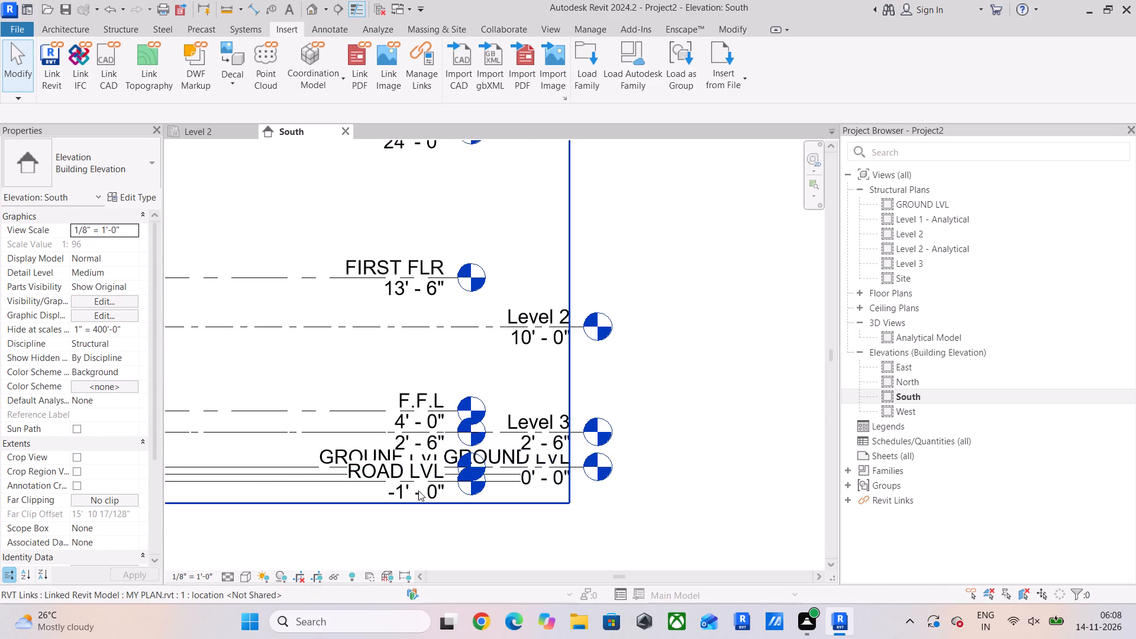
Rename the project's GROUND LVL level as ROAD LVL, including its corresponding views.
scroll(480, 414, up, 4)
scroll(552, 498, up, 4)
click(513, 489)
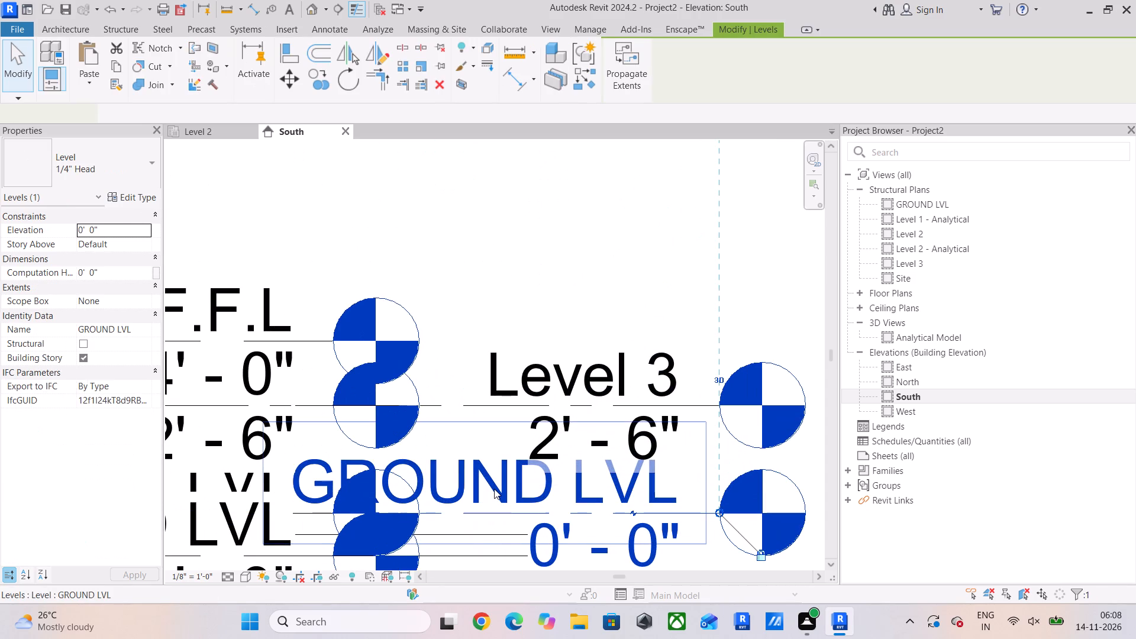
click(494, 489)
text(ROAD LVL)
key(Return)
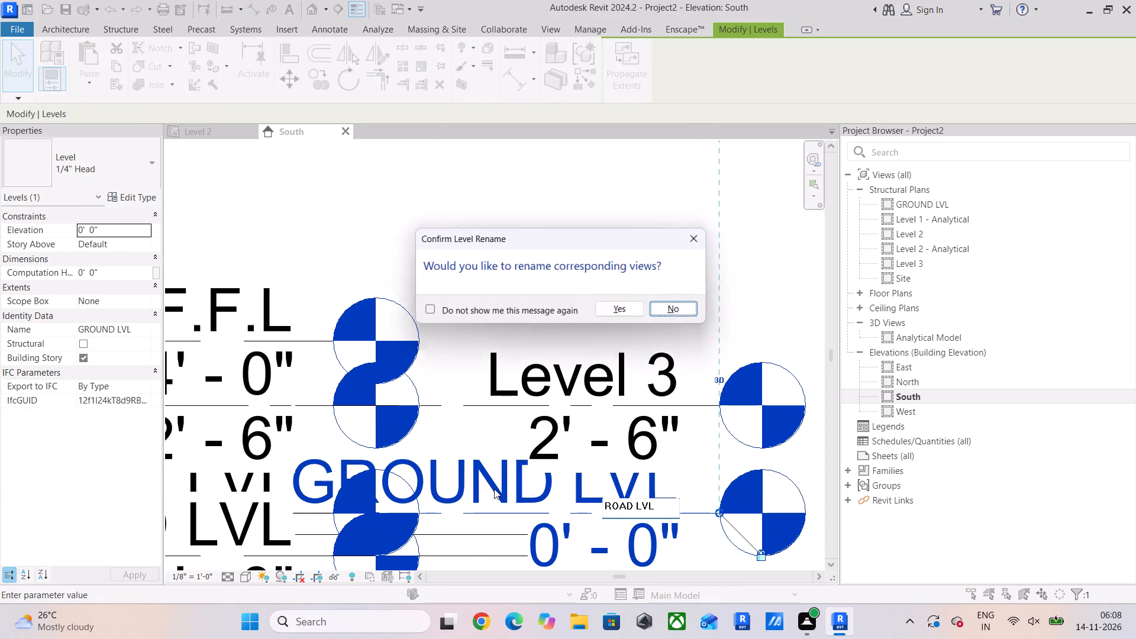
click(626, 308)
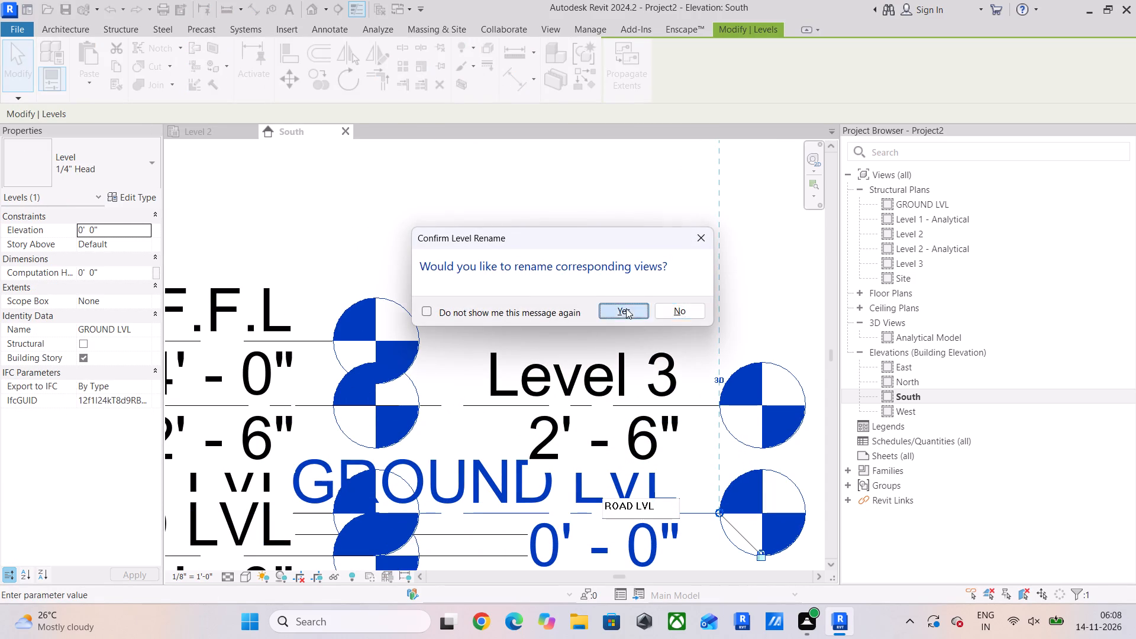
Rename the project's Level 3 as S.F.L, including its corresponding views.
double_click(588, 364)
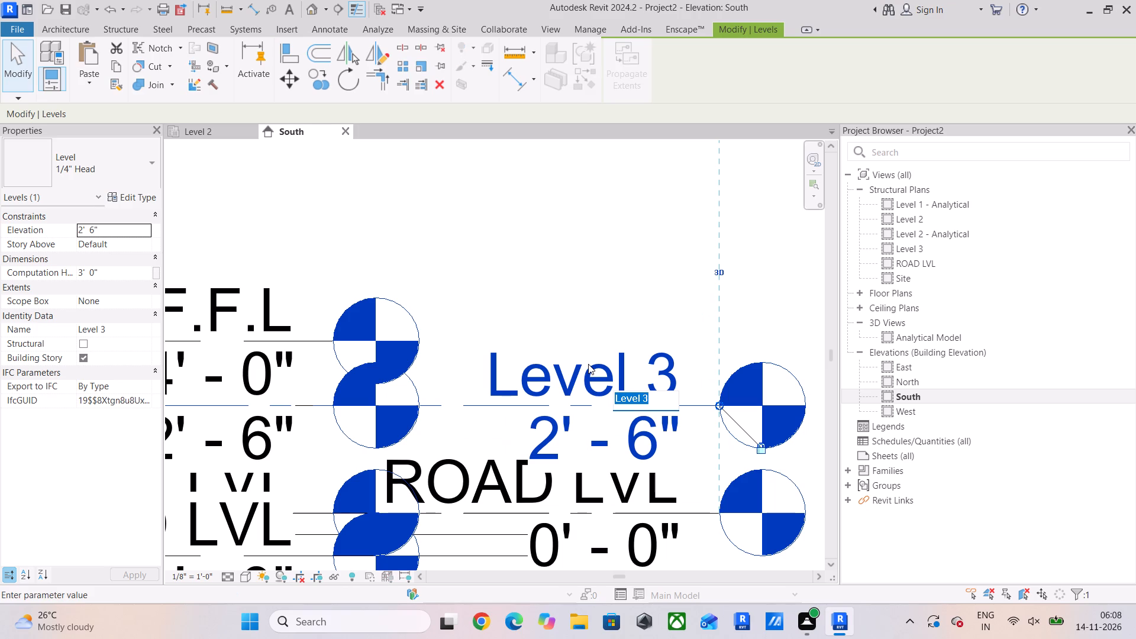
text(GROUN)
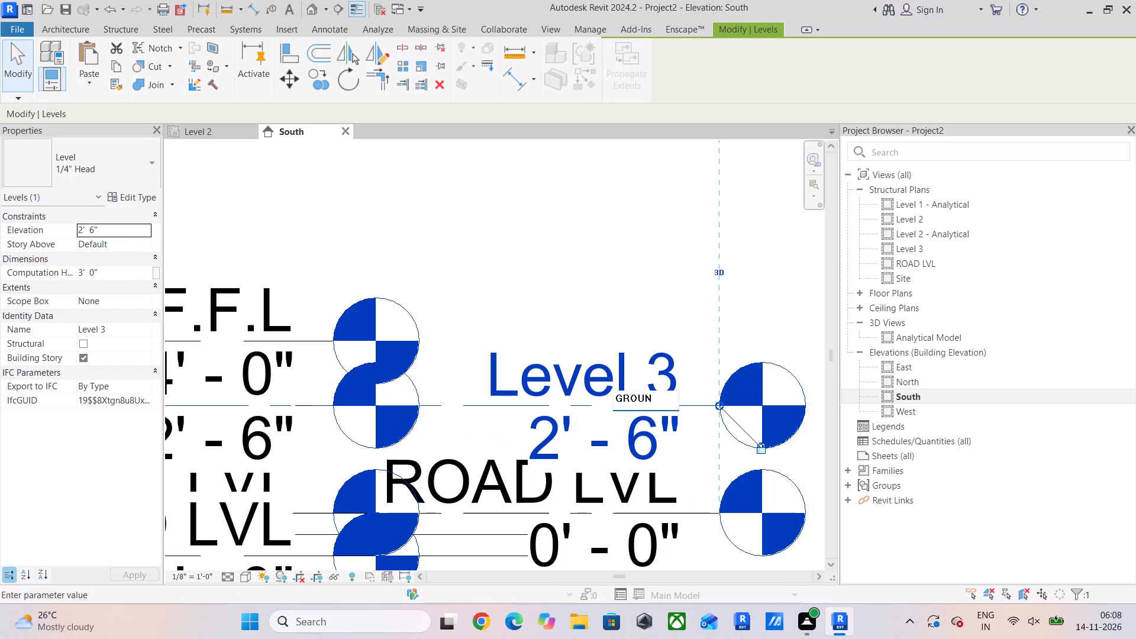
text(D)
key(space)
key(BackSpace)
key(BackSpace)
key(BackSpace)
key(BackSpace)
key(BackSpace)
key(BackSpace)
key(BackSpace)
text(S.F.L)
key(Return)
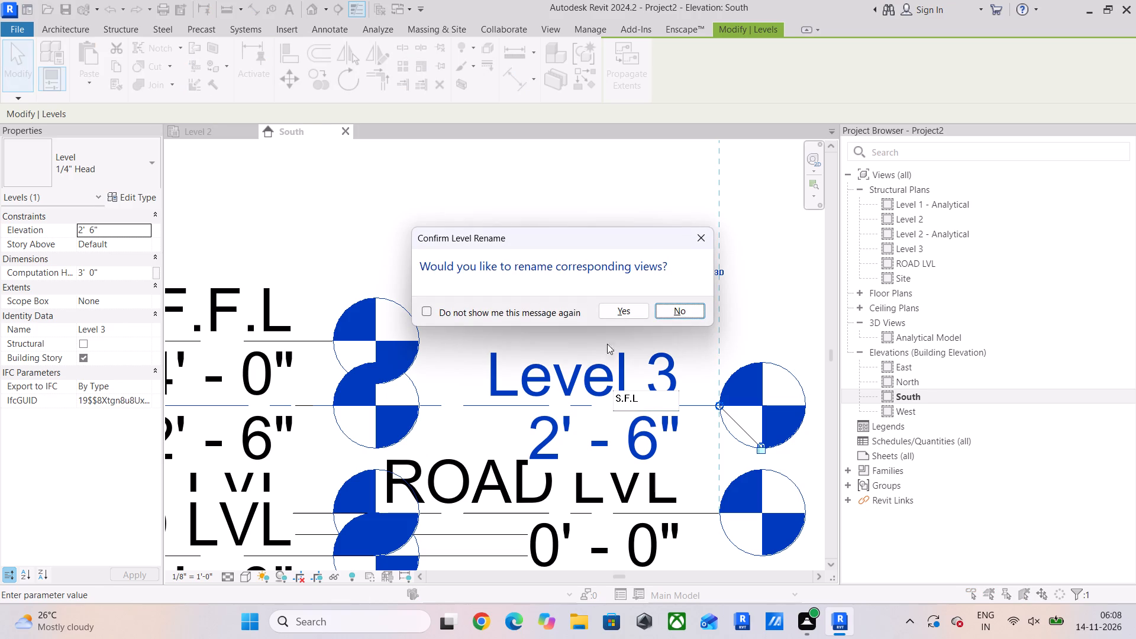
click(621, 308)
Examine the linked building's base and its road, ground and floor levels against the project's levels in the South elevation.
scroll(471, 319, down, 9)
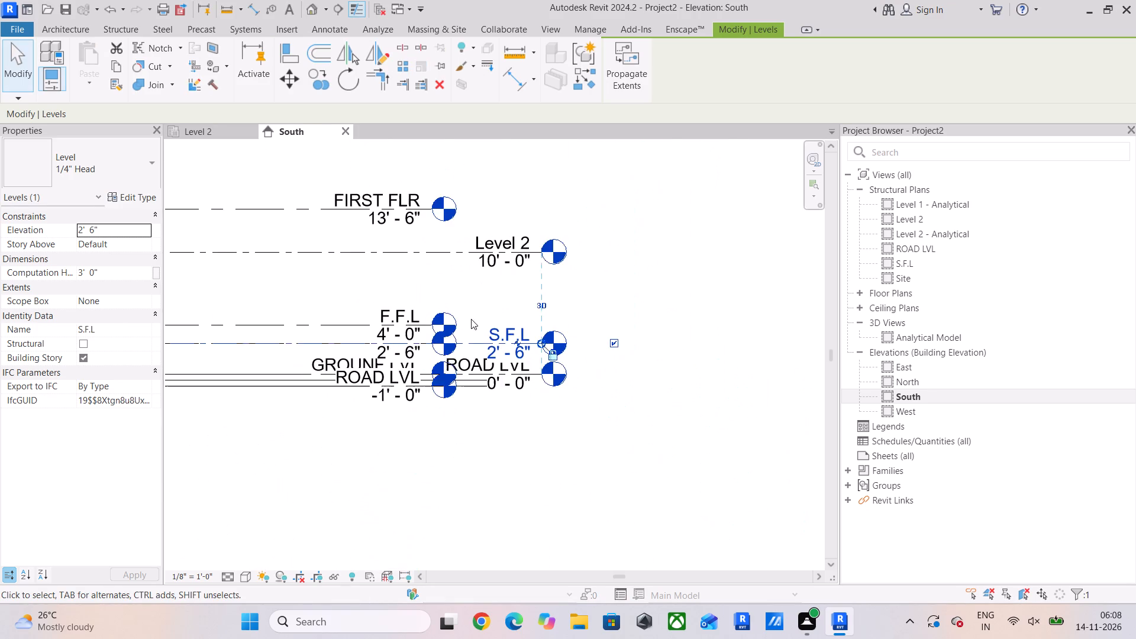
middle_drag(471, 319, 538, 346)
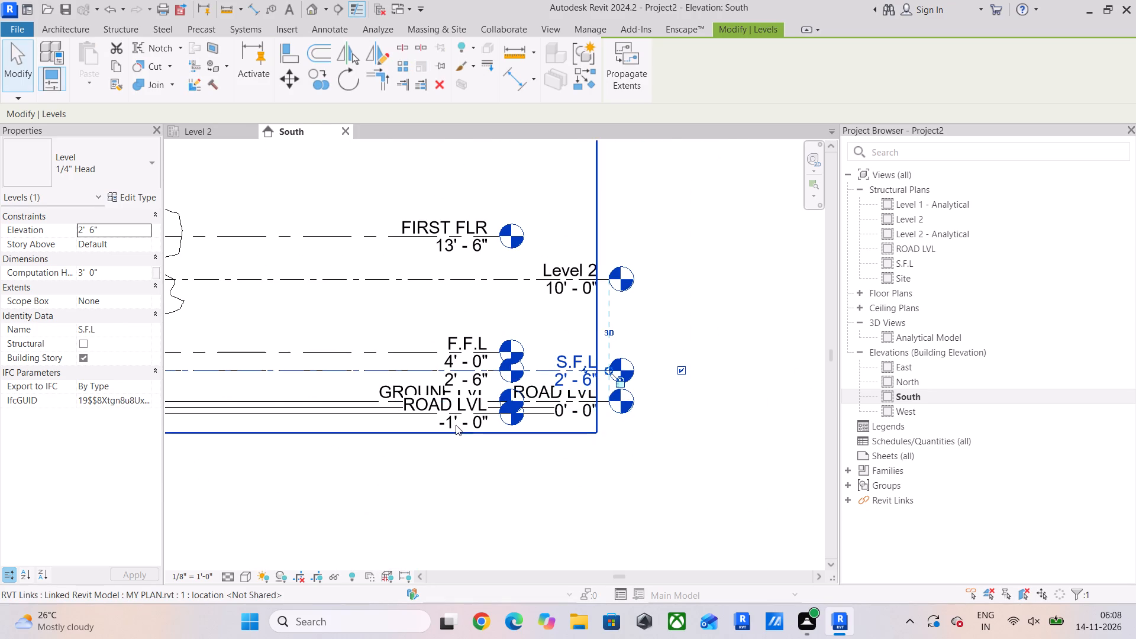
scroll(440, 369, up, 6)
scroll(583, 370, up, 4)
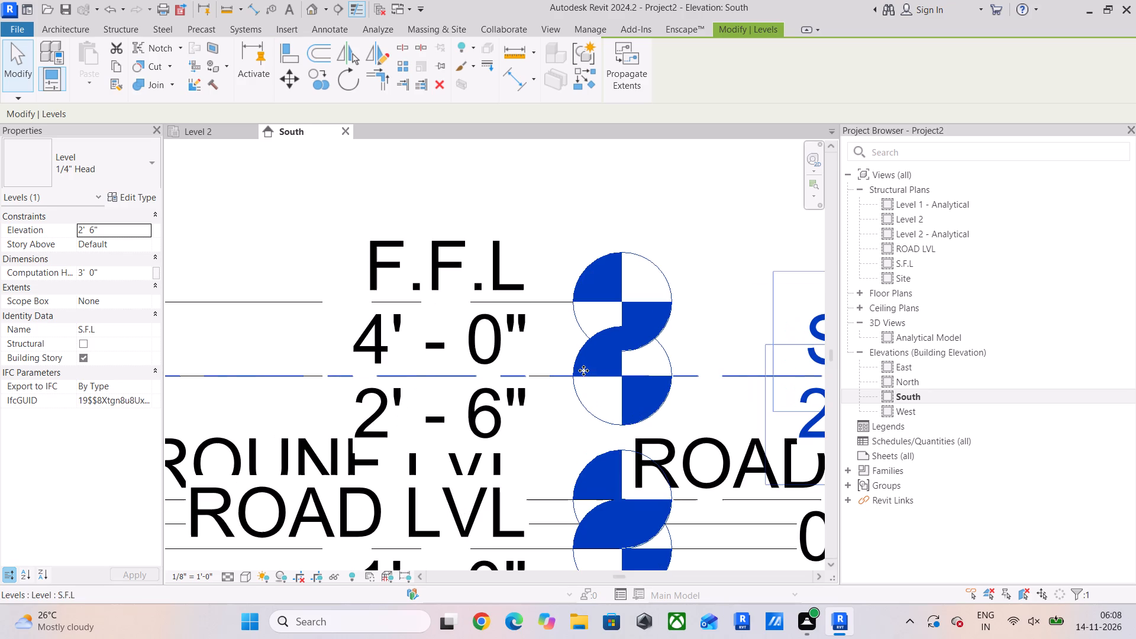
scroll(460, 421, down, 7)
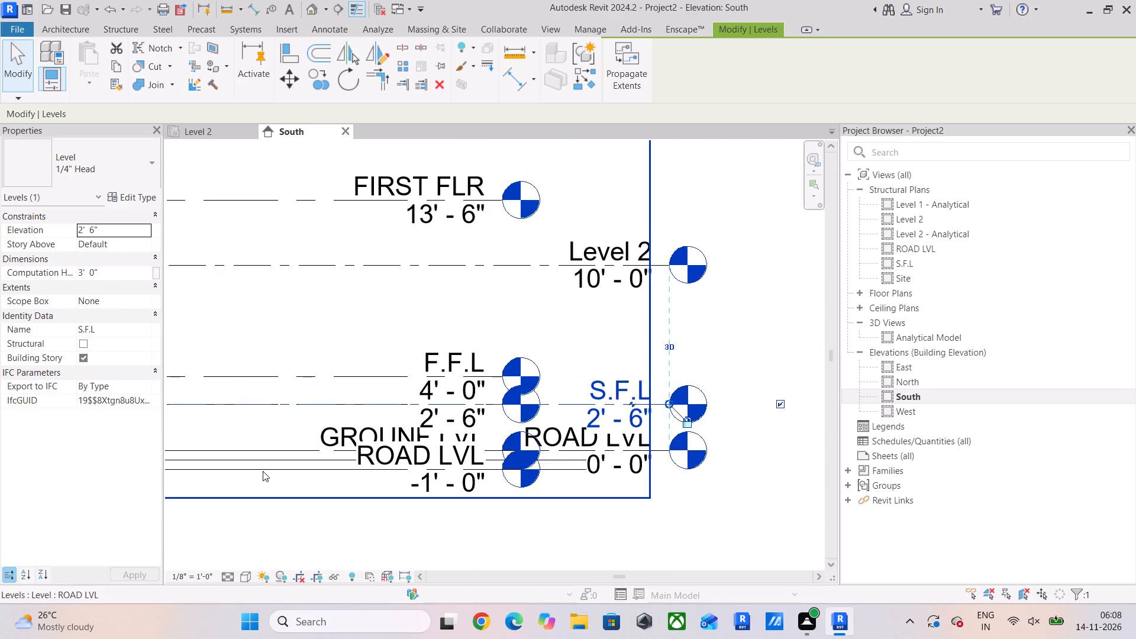
scroll(262, 471, up, 5)
scroll(405, 457, down, 6)
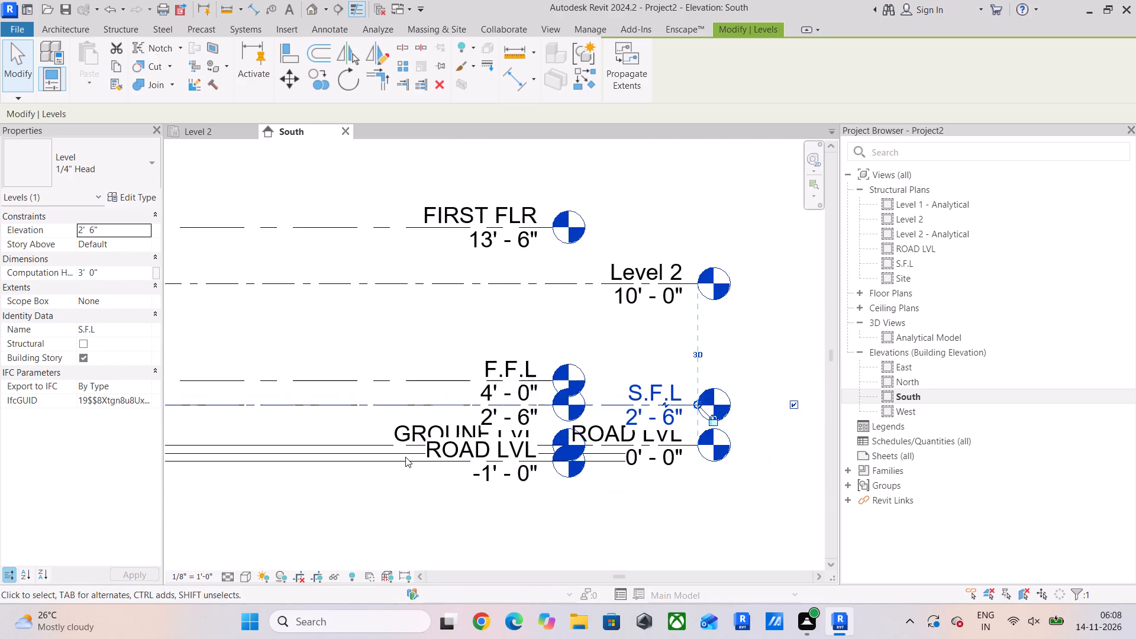
scroll(405, 457, down, 9)
middle_drag(401, 457, 551, 458)
middle_drag(354, 460, 492, 458)
scroll(308, 465, up, 6)
scroll(366, 431, up, 7)
scroll(369, 431, down, 9)
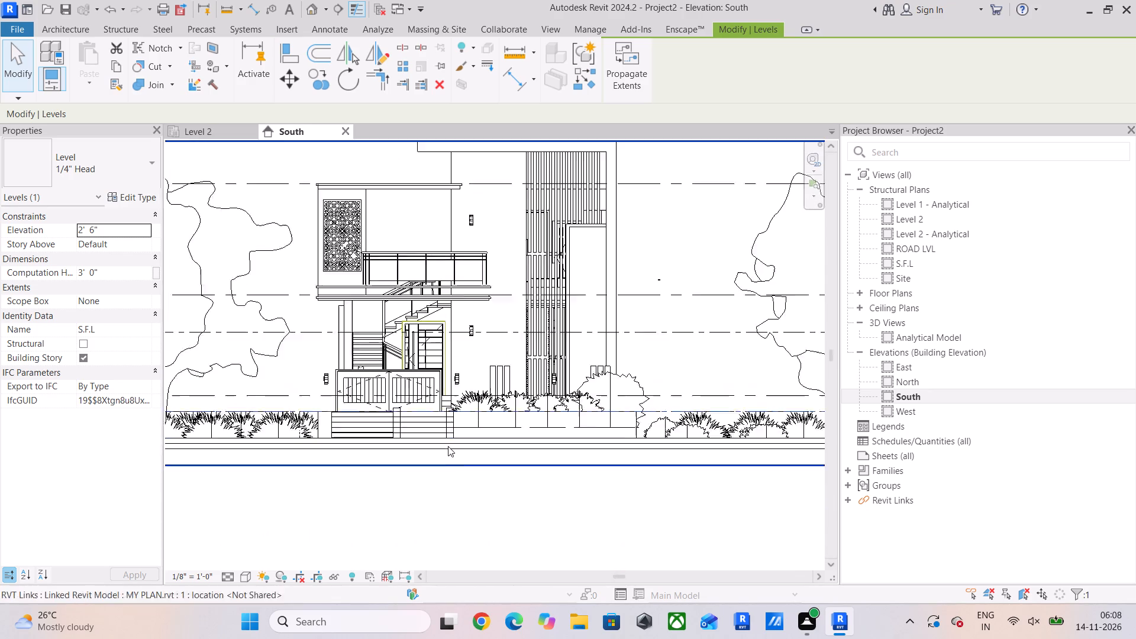
scroll(448, 446, down, 2)
middle_drag(524, 447, 295, 469)
scroll(660, 443, up, 6)
middle_drag(728, 479, 567, 476)
scroll(588, 492, up, 2)
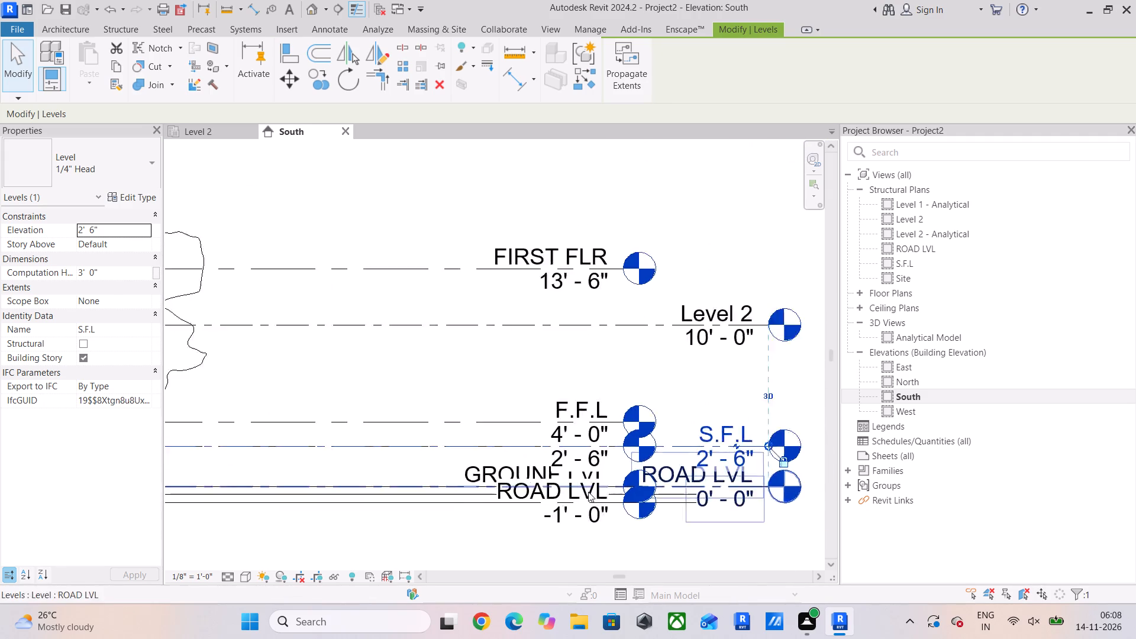
Set the elevation of the project's S.F.L level to 4'.
scroll(588, 492, up, 3)
scroll(589, 492, down, 1)
middle_drag(589, 492, 550, 410)
middle_drag(659, 405, 541, 408)
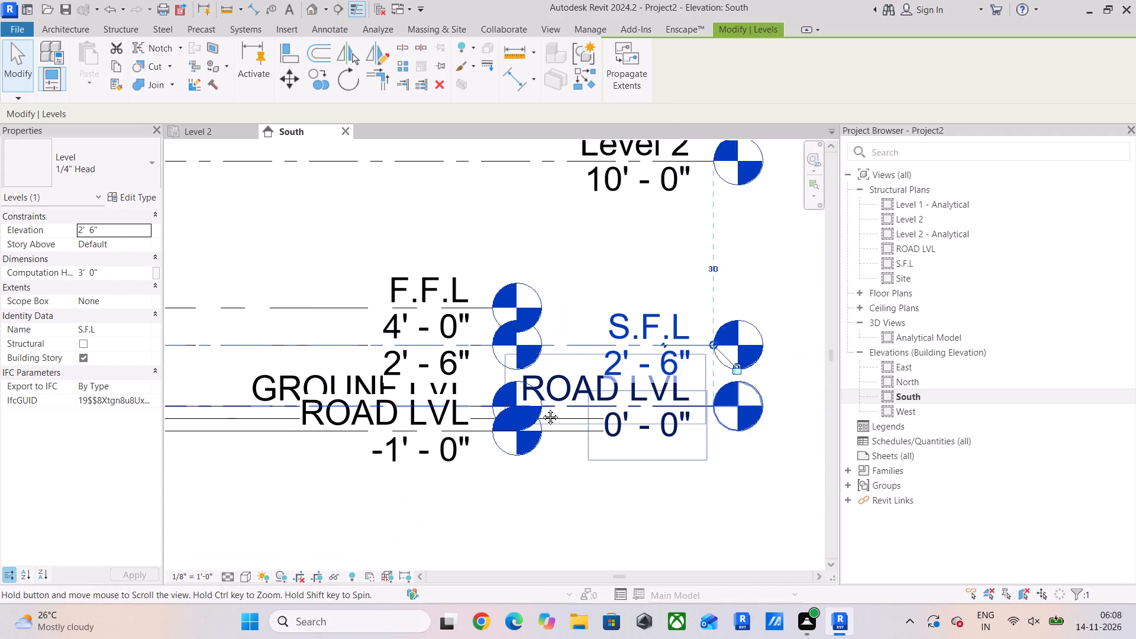
middle_drag(541, 408, 480, 395)
scroll(502, 414, up, 5)
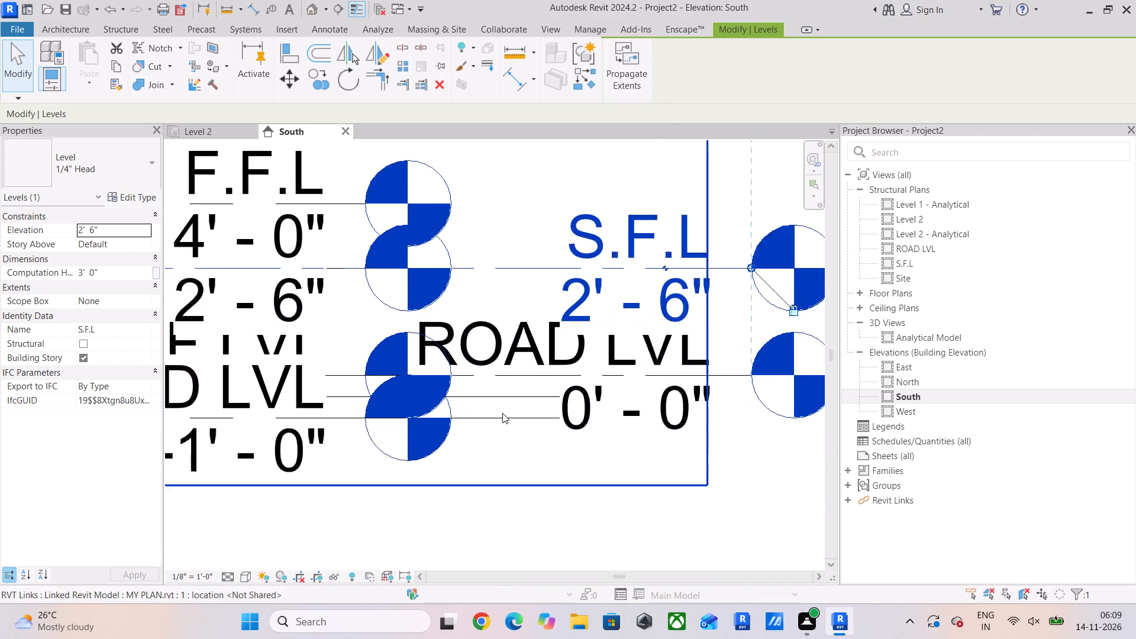
scroll(495, 395, down, 2)
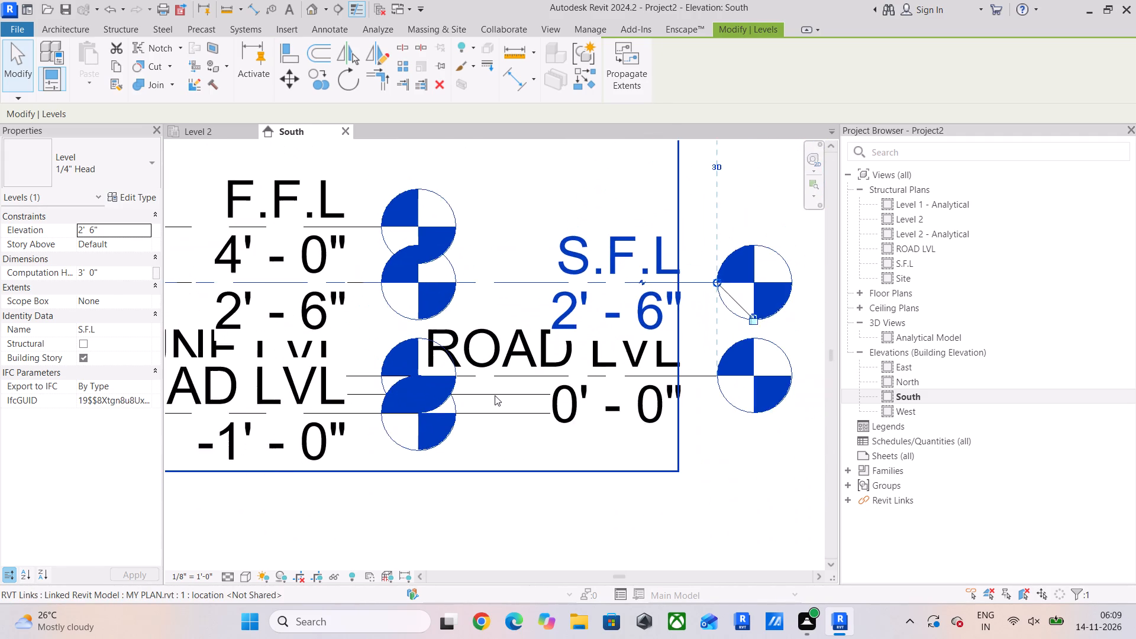
scroll(495, 395, down, 2)
scroll(385, 399, up, 5)
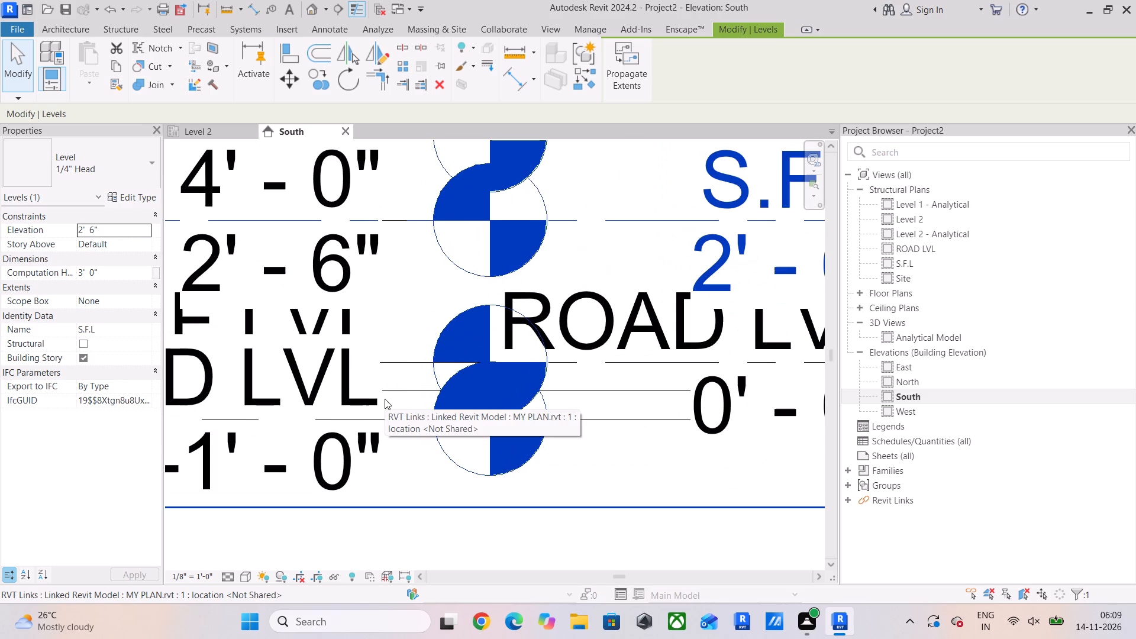
scroll(385, 399, down, 5)
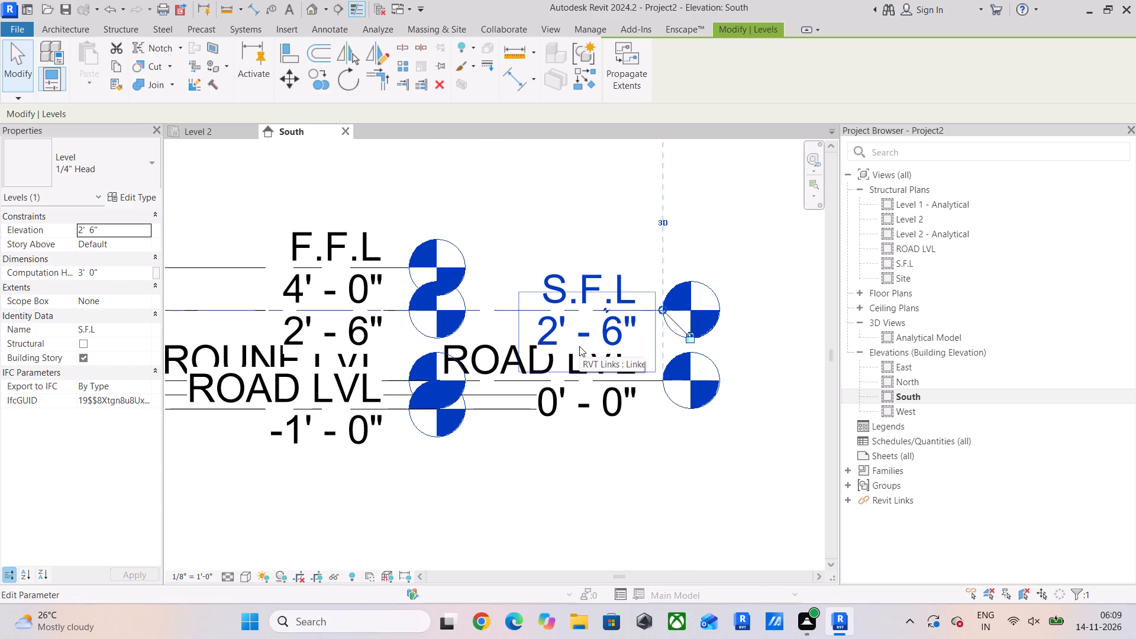
click(548, 333)
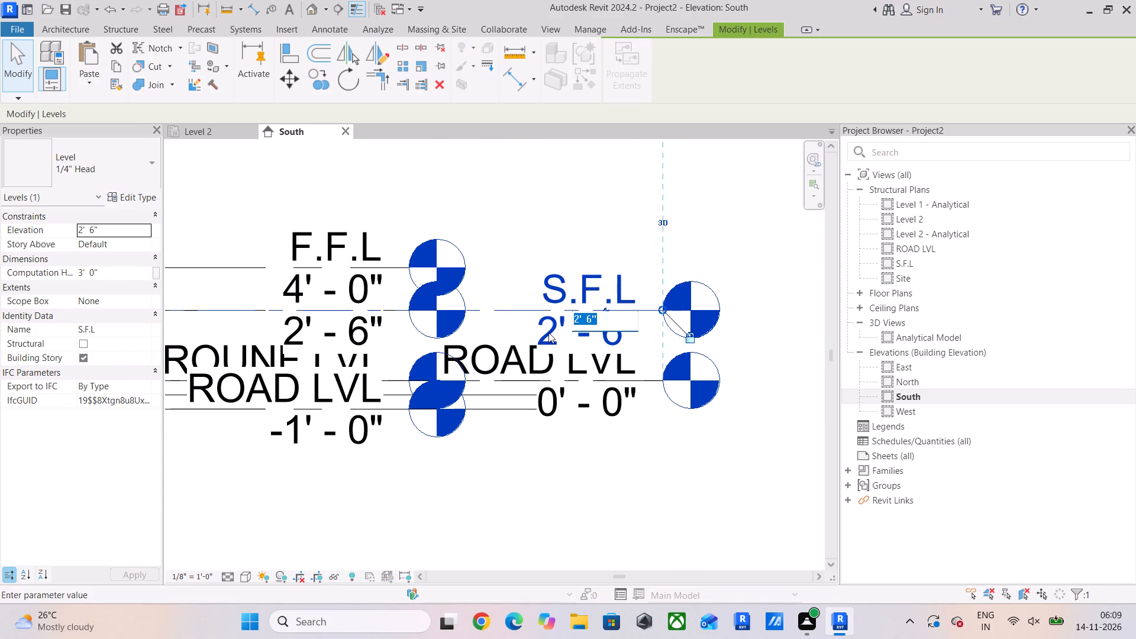
text(4')
key(Return)
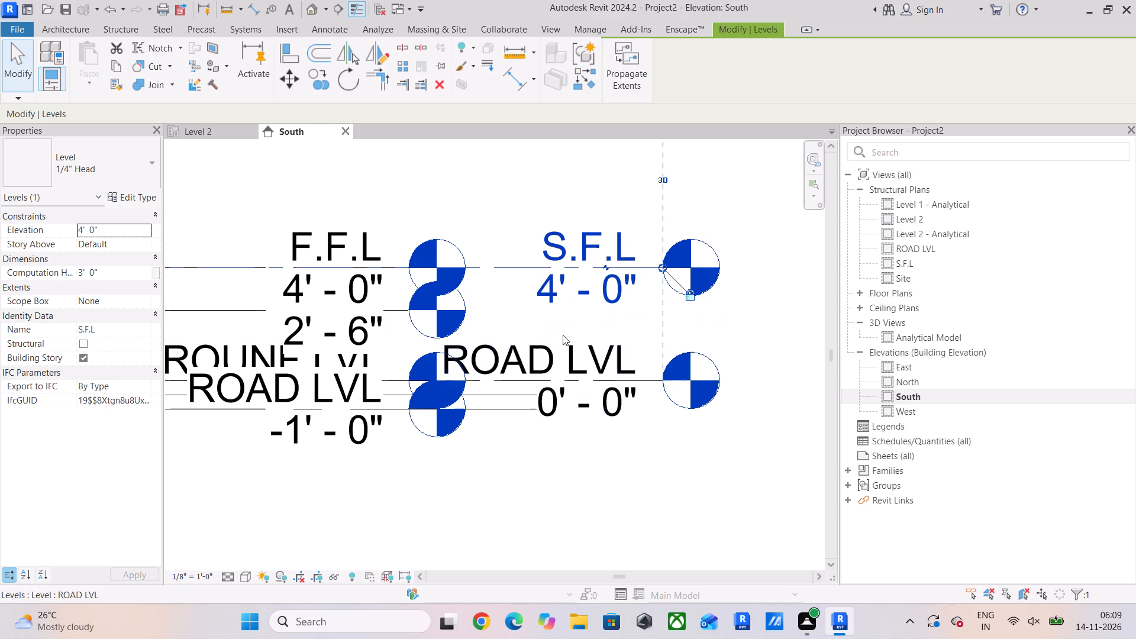
Rename the project's S.F.L level as F.FL, including its corresponding views.
click(619, 231)
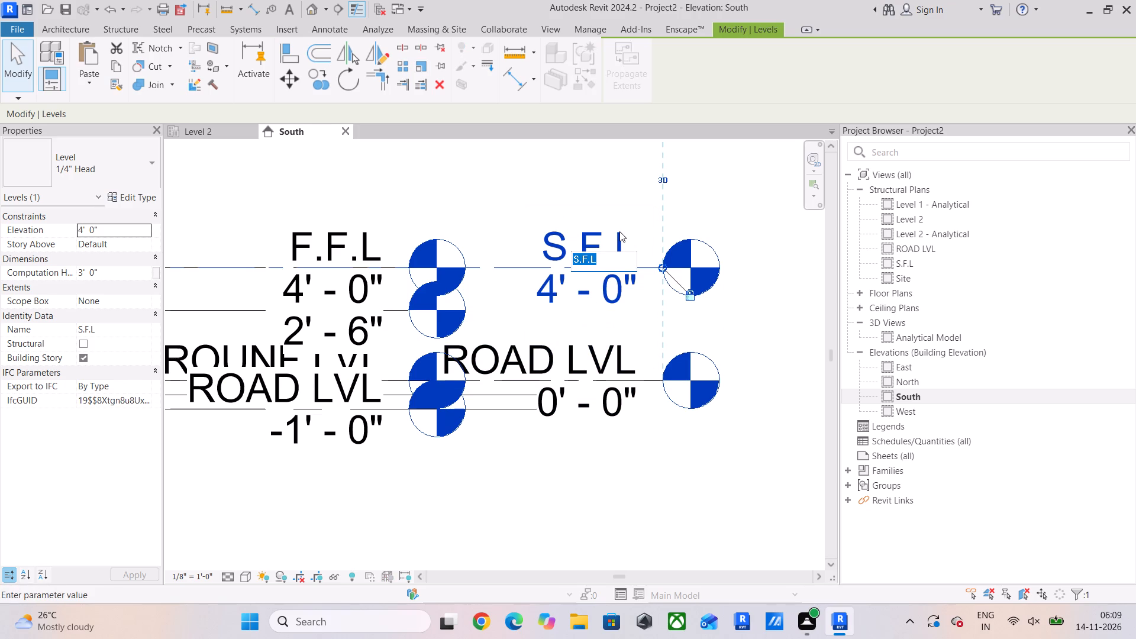
text(F.F)
key(l)
key(Return)
click(621, 315)
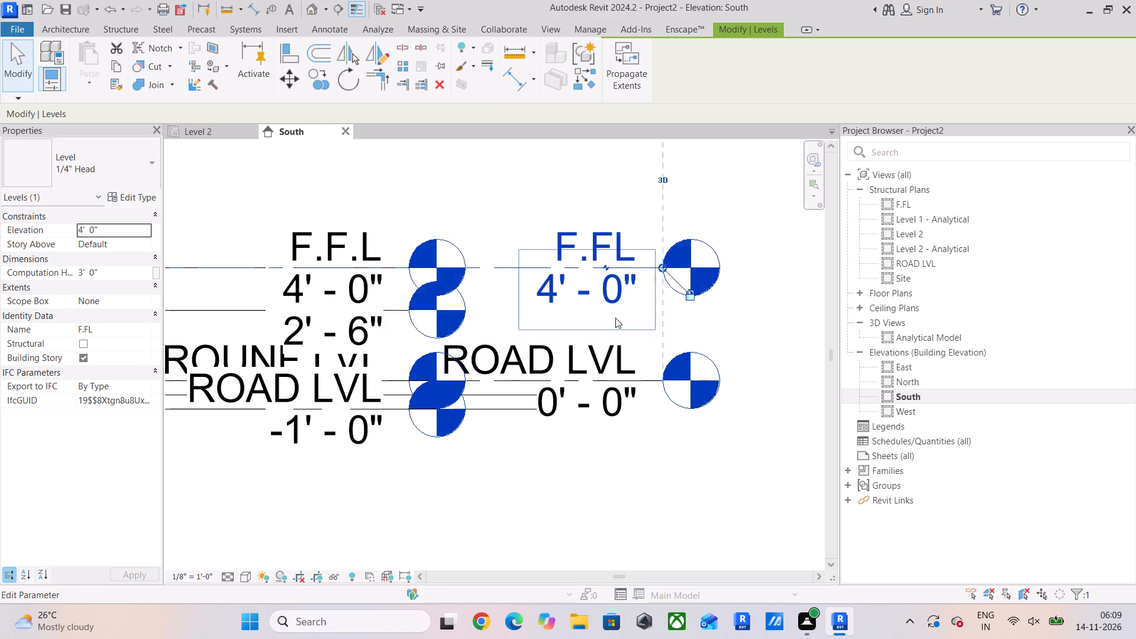
Set the elevation of the project's Level 2 to 13' 6", matching the linked FIRST FLR level.
scroll(611, 323, down, 5)
middle_drag(611, 329, 625, 424)
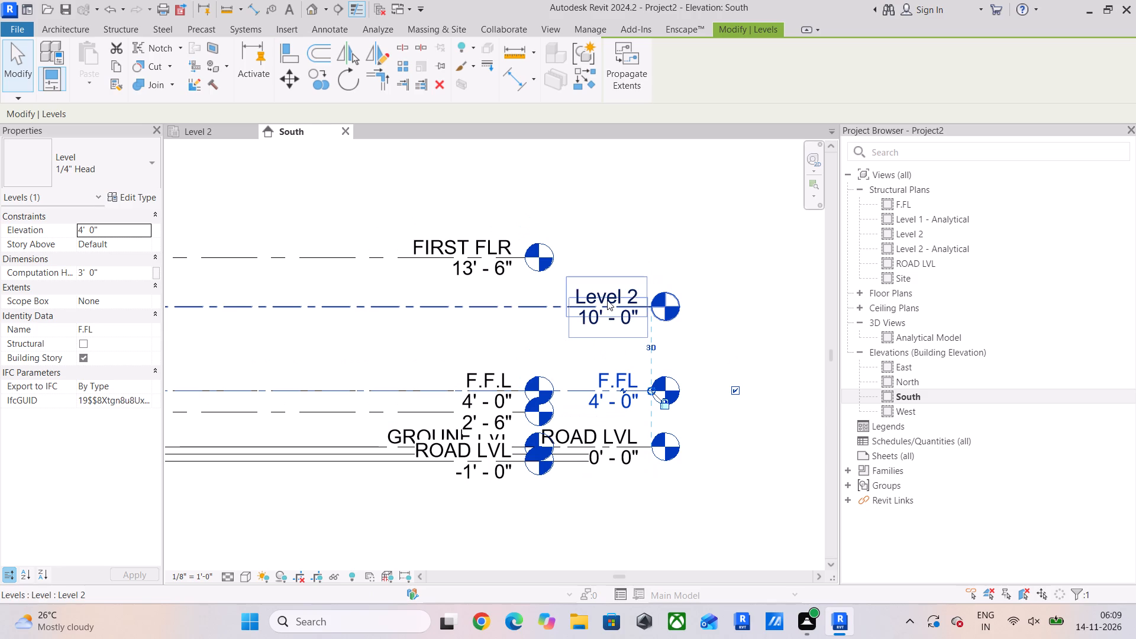
middle_drag(473, 341, 674, 375)
middle_drag(690, 362, 648, 379)
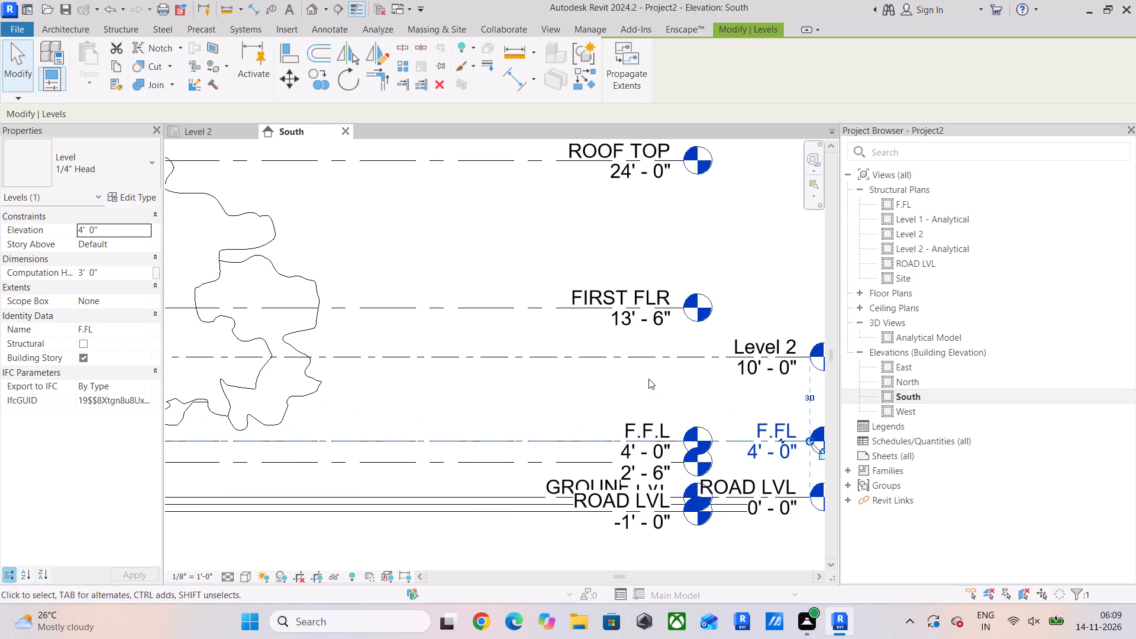
scroll(648, 379, down, 1)
middle_drag(648, 379, 509, 395)
scroll(618, 379, up, 3)
double_click(596, 394)
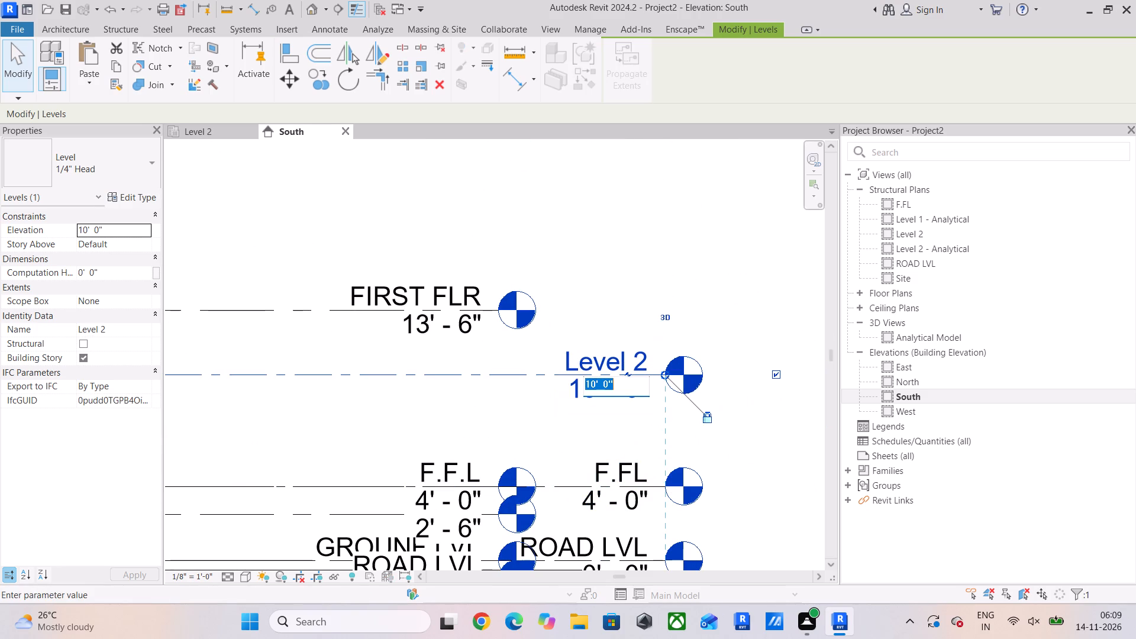
key(1)
text(3')
text(6")
key(Return)
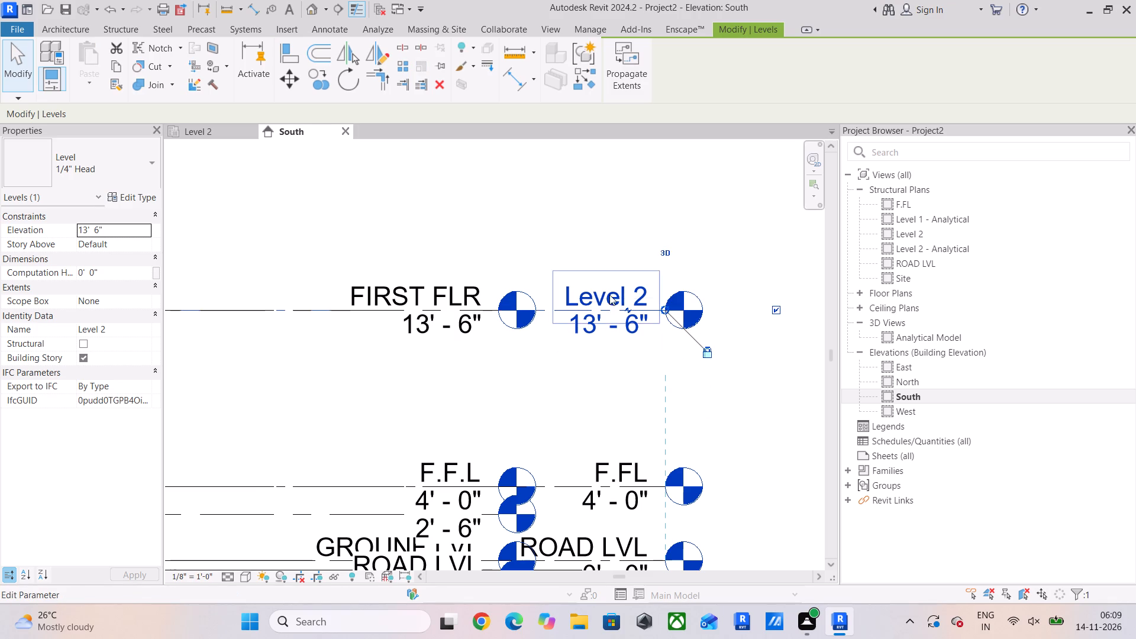
Rename the project's Level 2 as FIRST FLOOR, including its corresponding views.
click(609, 295)
text(FIRST F;)
key(BackSpace)
text(LOOR)
key(Return)
click(621, 308)
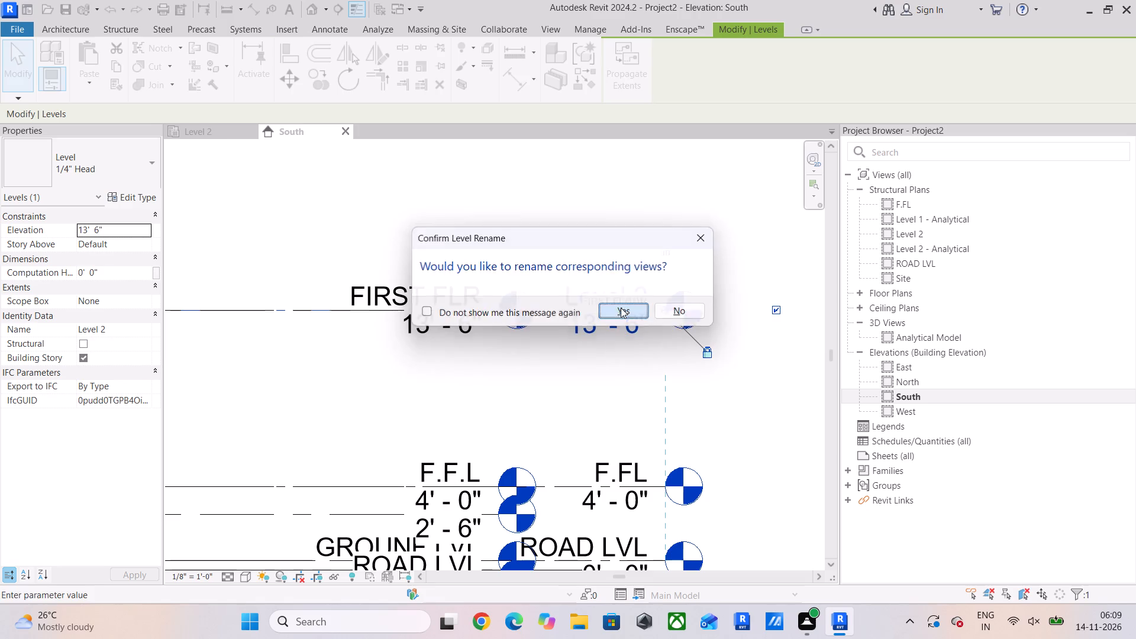
Create a level offset 10' 6" above FIRST FLOOR by picking the existing level line.
scroll(511, 370, down, 7)
middle_drag(511, 370, 496, 464)
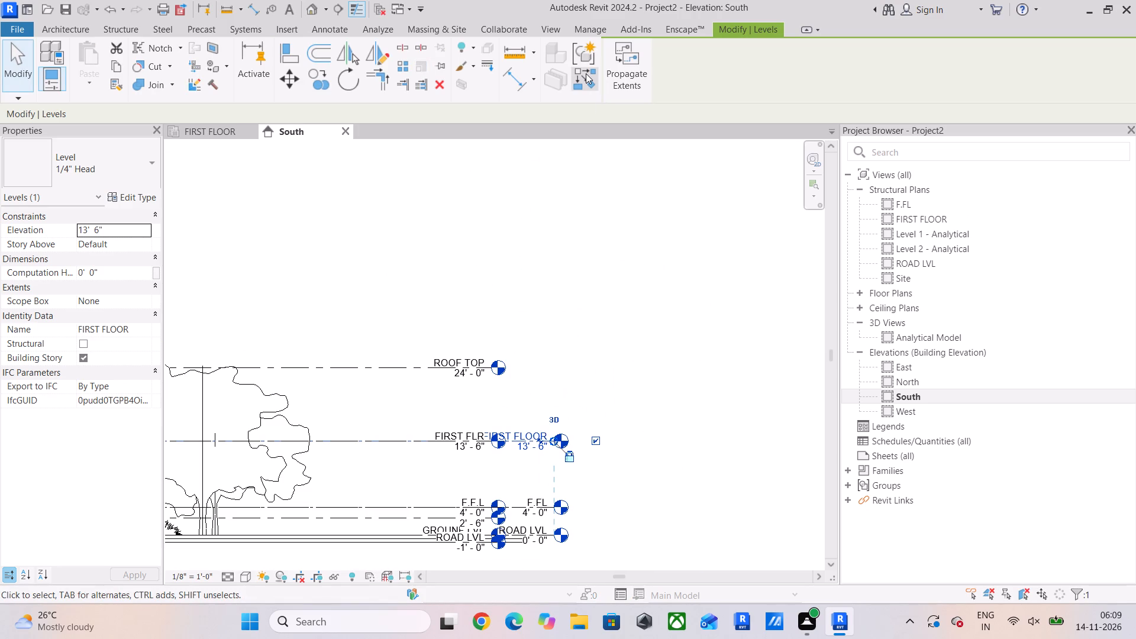
click(586, 73)
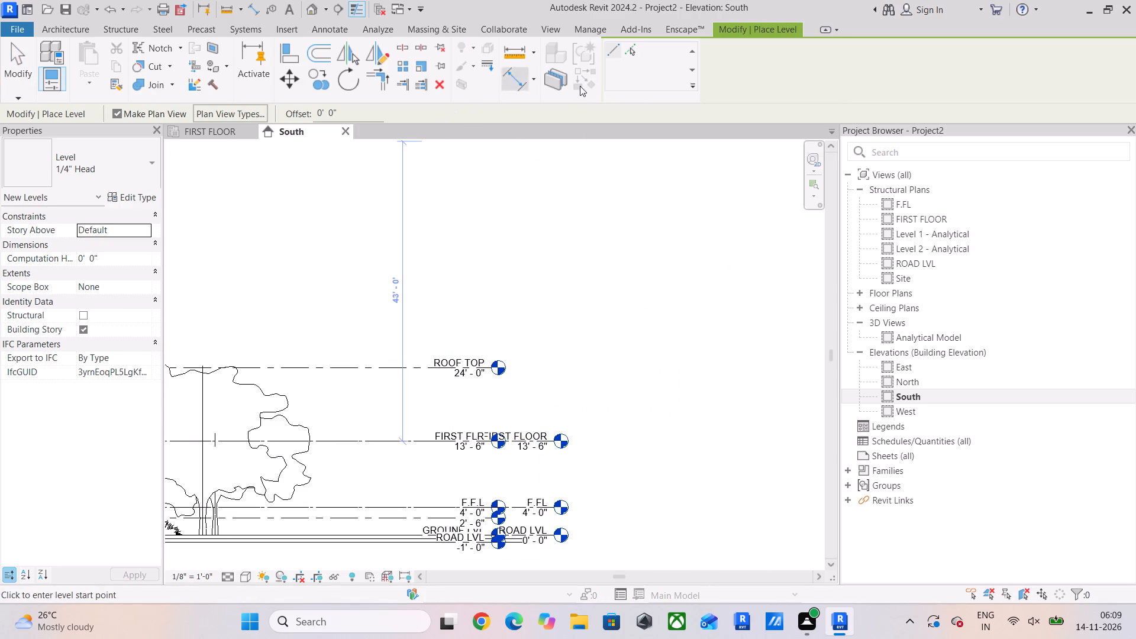
click(630, 44)
drag(343, 106, 289, 106)
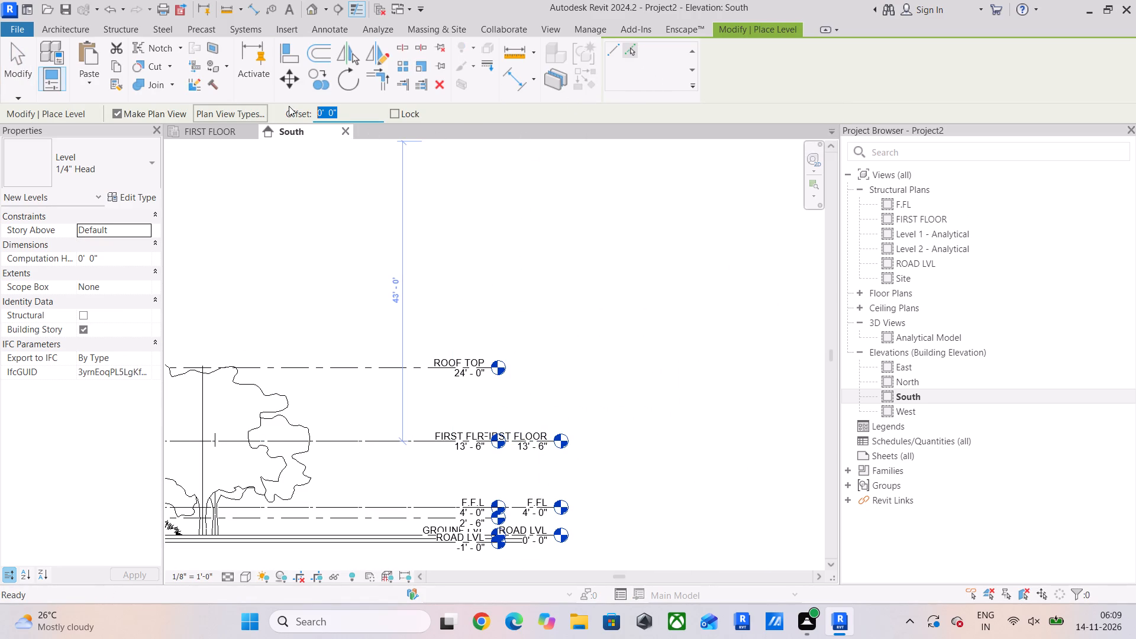
text(10'6")
key(Return)
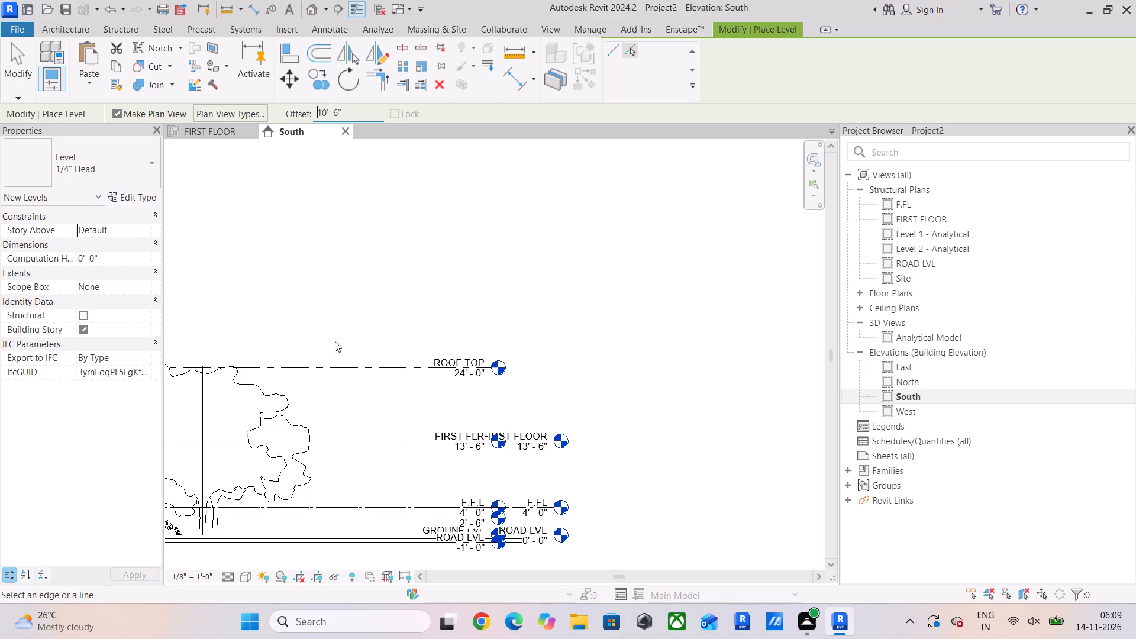
click(393, 438)
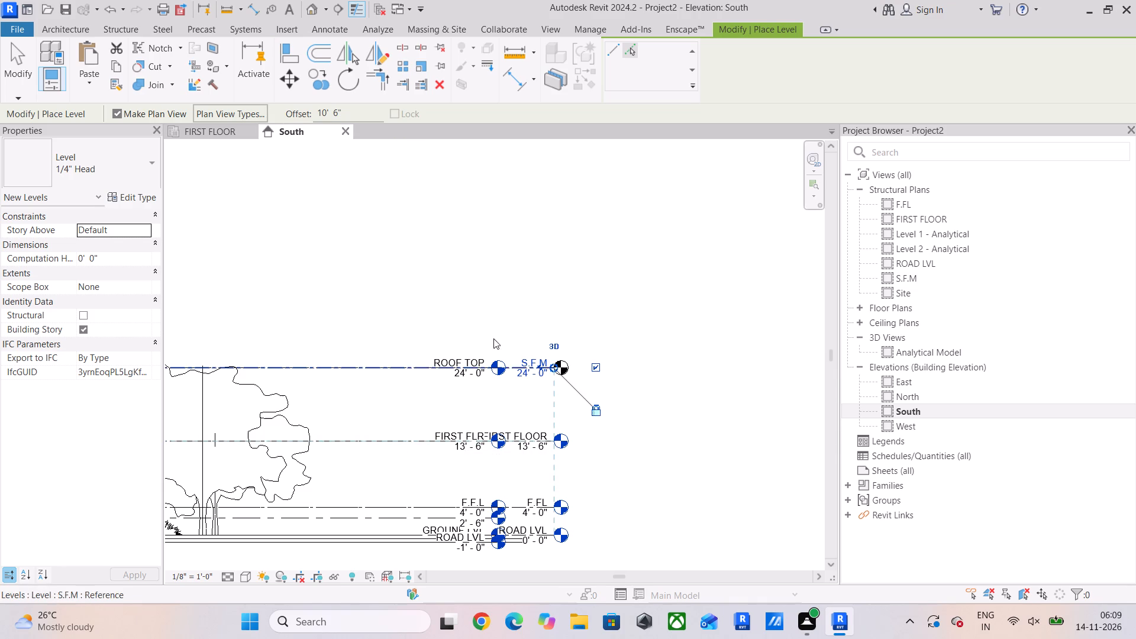
key(Escape)
key(Escape)
Rename the new level above FIRST FLOOR as ROOF TOP, including its corresponding views.
scroll(525, 360, up, 9)
click(496, 354)
click(544, 356)
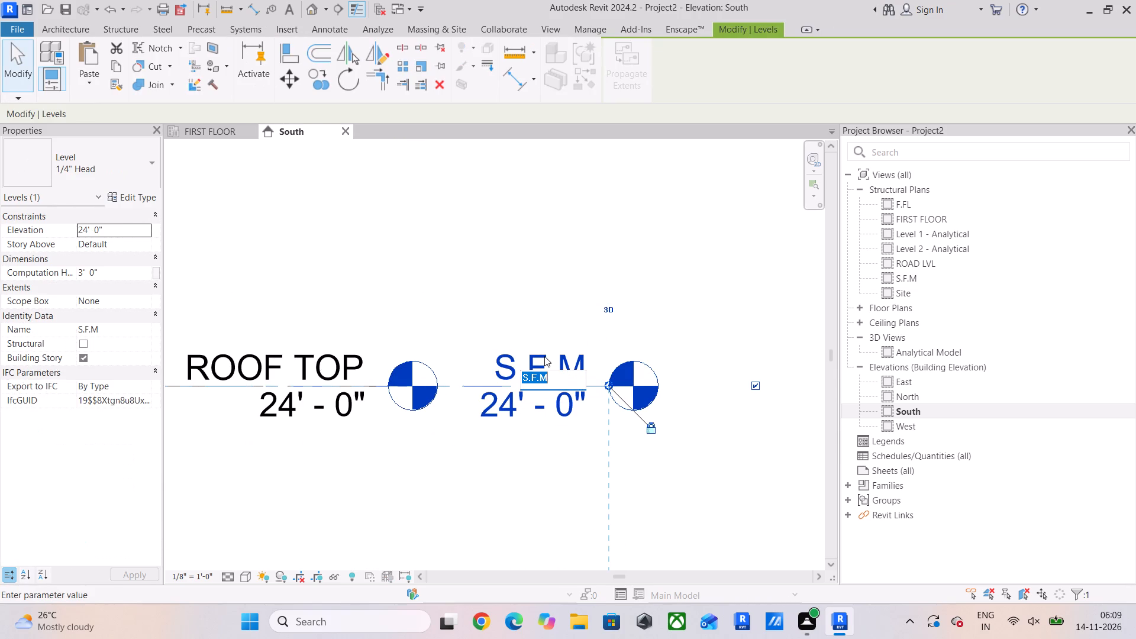
text(ROOF TOP)
key(Return)
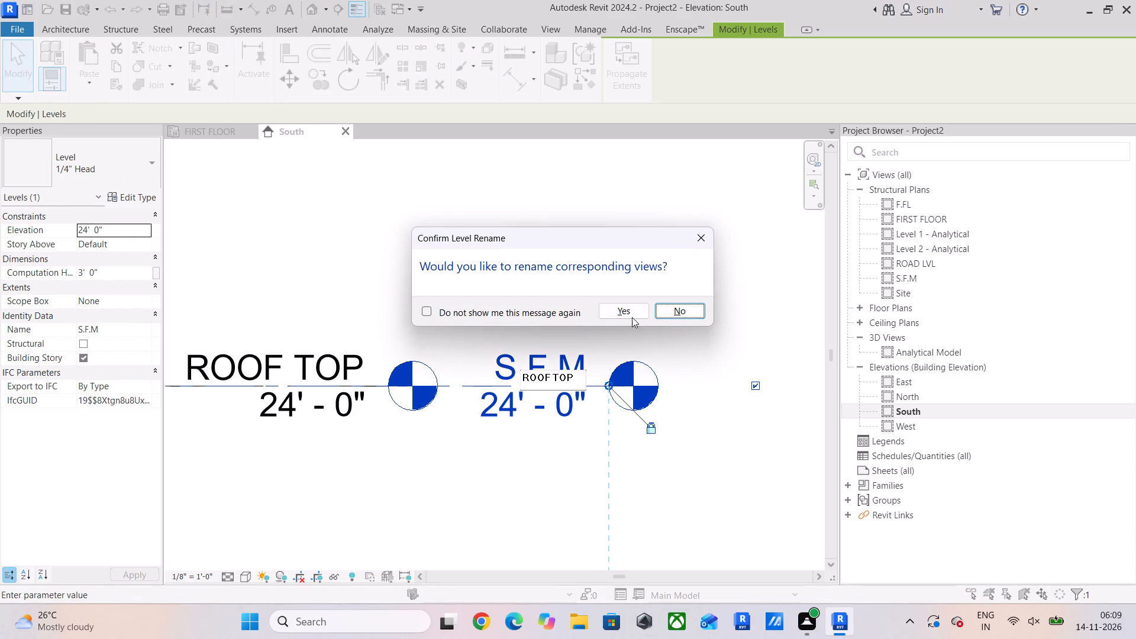
click(645, 304)
Temporarily hide the linked MY PLAN model in the South elevation, leaving only the project's own levels.
scroll(435, 380, down, 7)
middle_drag(421, 398, 719, 402)
scroll(719, 404, up, 1)
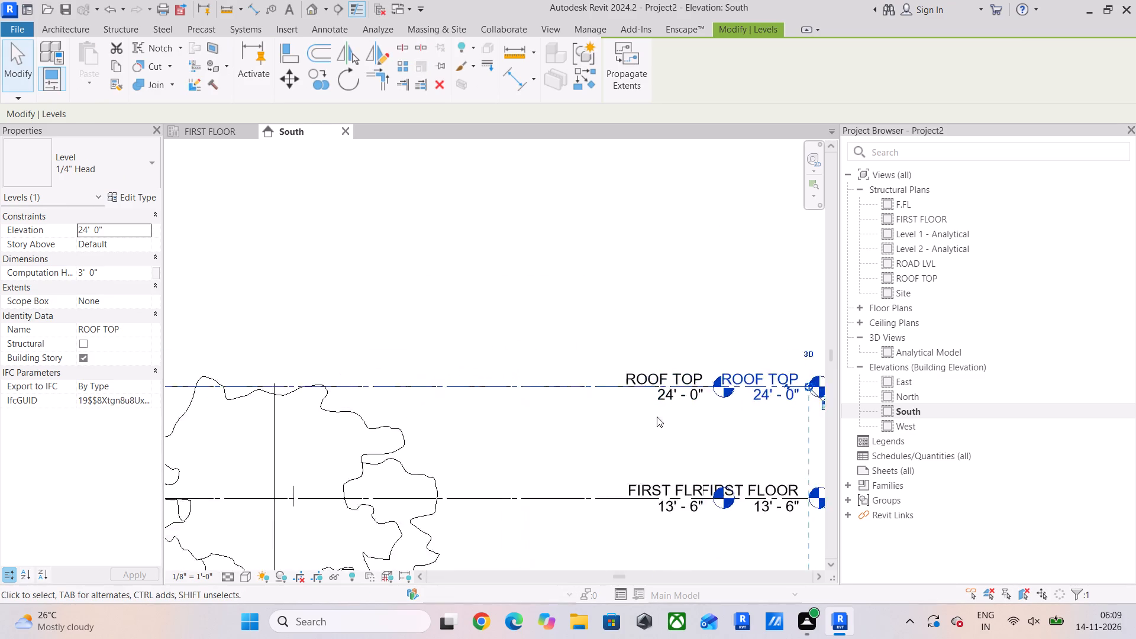
scroll(620, 417, down, 8)
scroll(464, 404, up, 6)
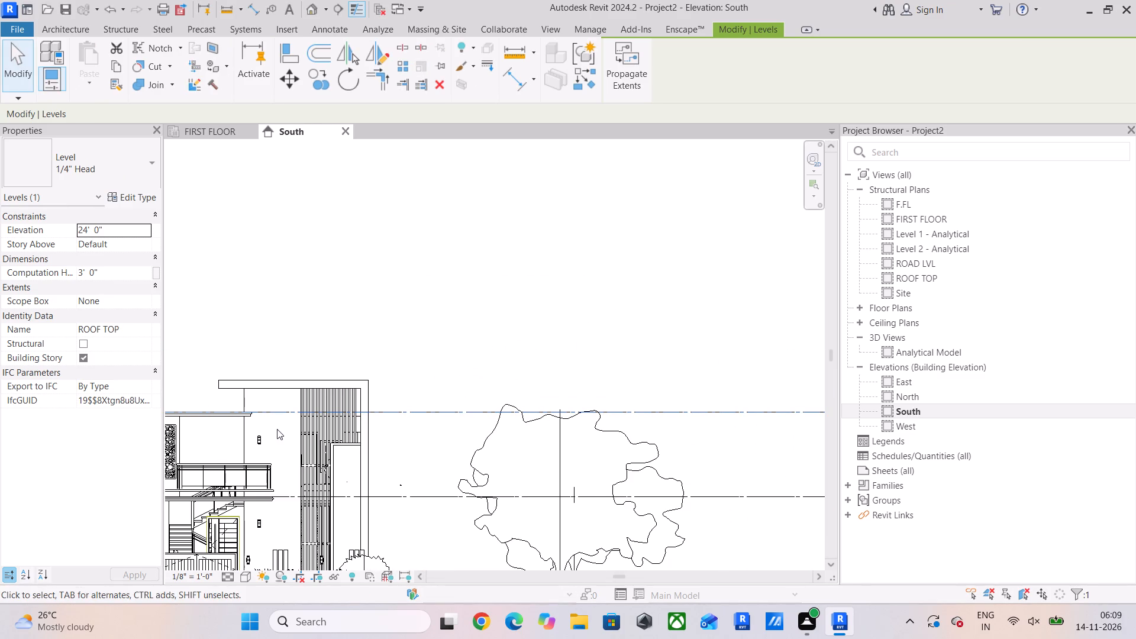
middle_drag(277, 429, 296, 423)
scroll(327, 414, down, 5)
middle_drag(460, 431, 430, 439)
scroll(593, 435, up, 3)
middle_drag(567, 446, 683, 422)
scroll(380, 498, down, 4)
middle_drag(380, 498, 679, 478)
click(523, 425)
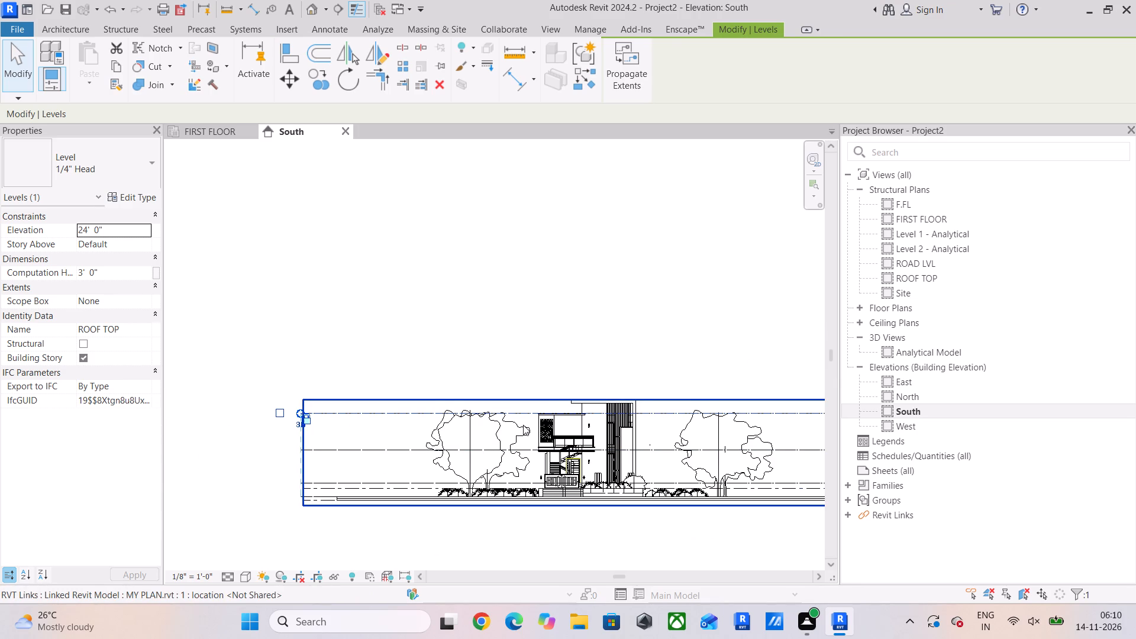
text(HH)
Rename the project's ROAD LVL level as GROUND, including its corresponding views.
middle_drag(625, 445, 405, 409)
middle_drag(619, 485, 535, 450)
scroll(574, 435, up, 8)
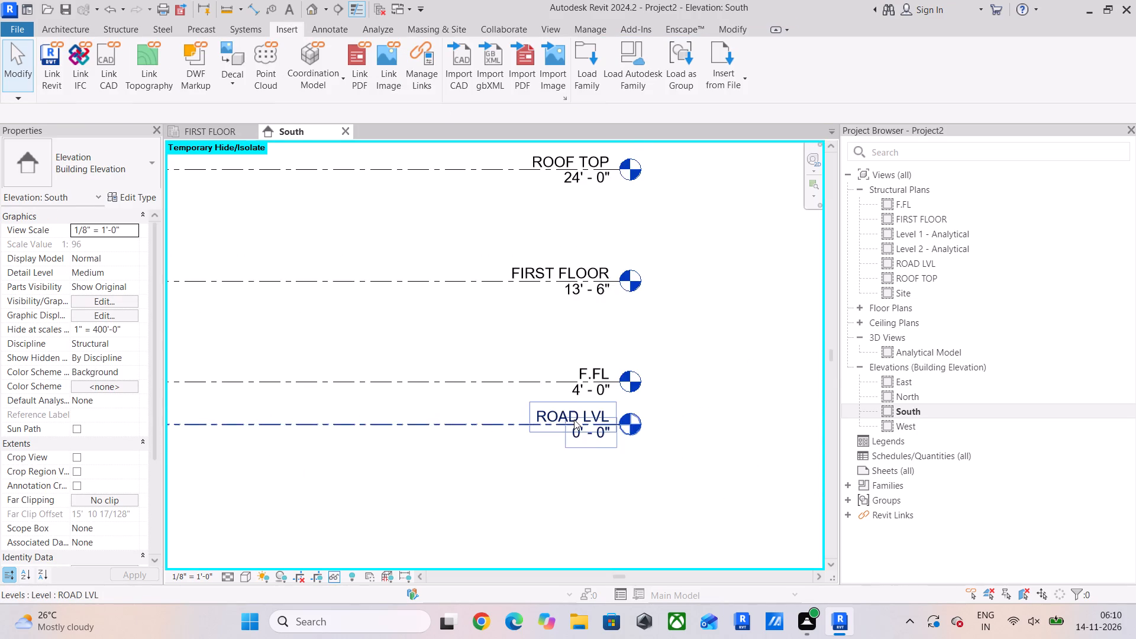
scroll(574, 419, up, 1)
scroll(609, 470, up, 5)
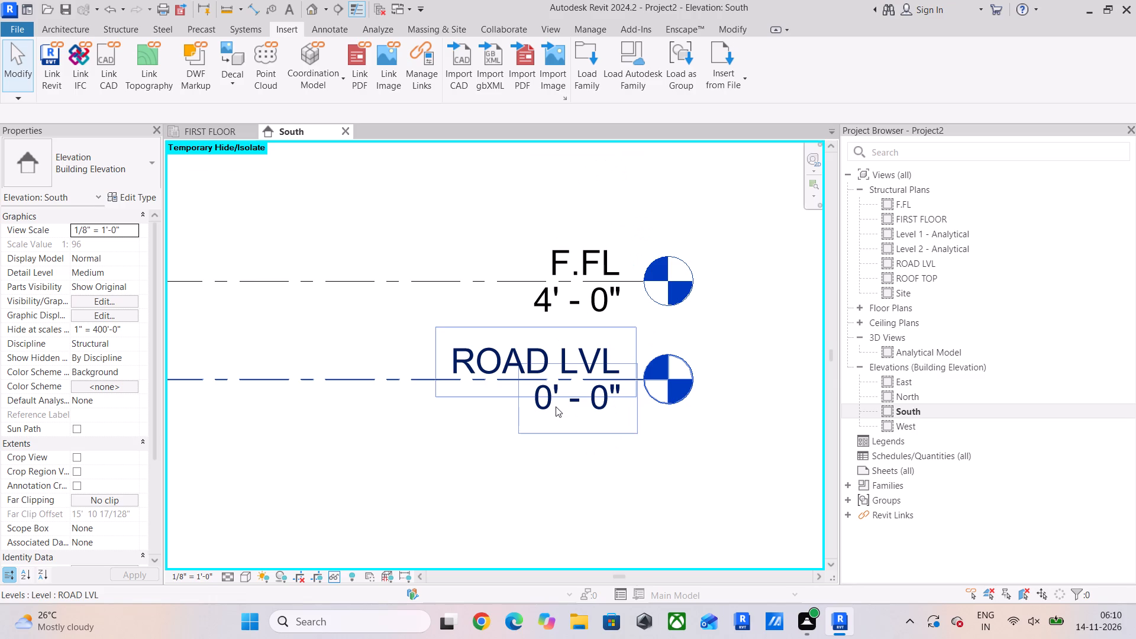
click(527, 360)
click(527, 360)
text(GROUND)
key(Return)
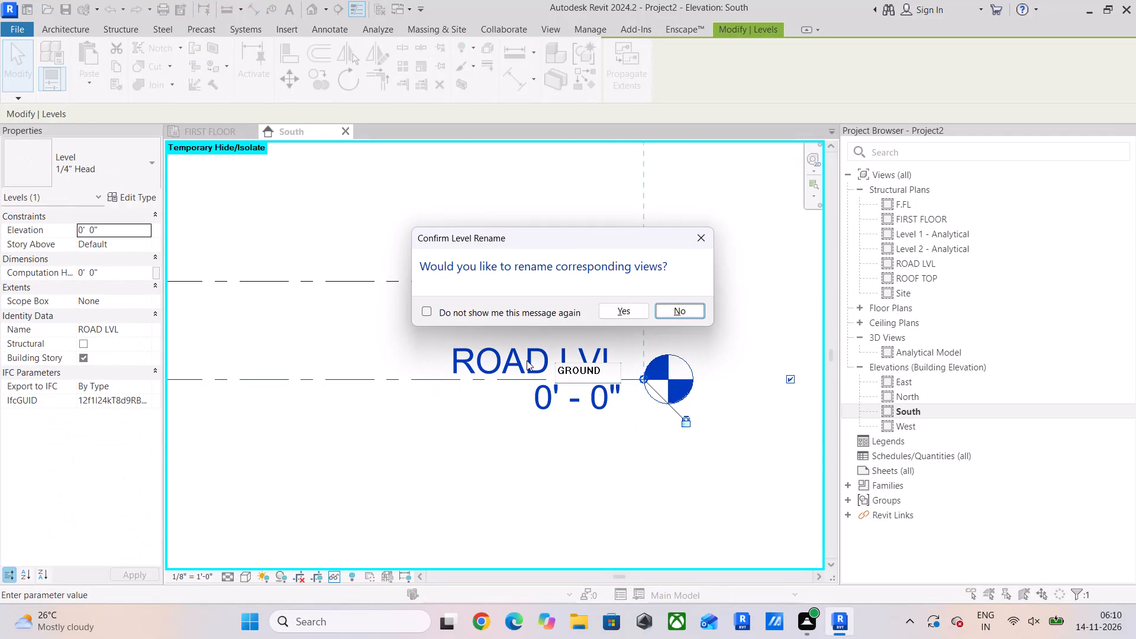
click(628, 315)
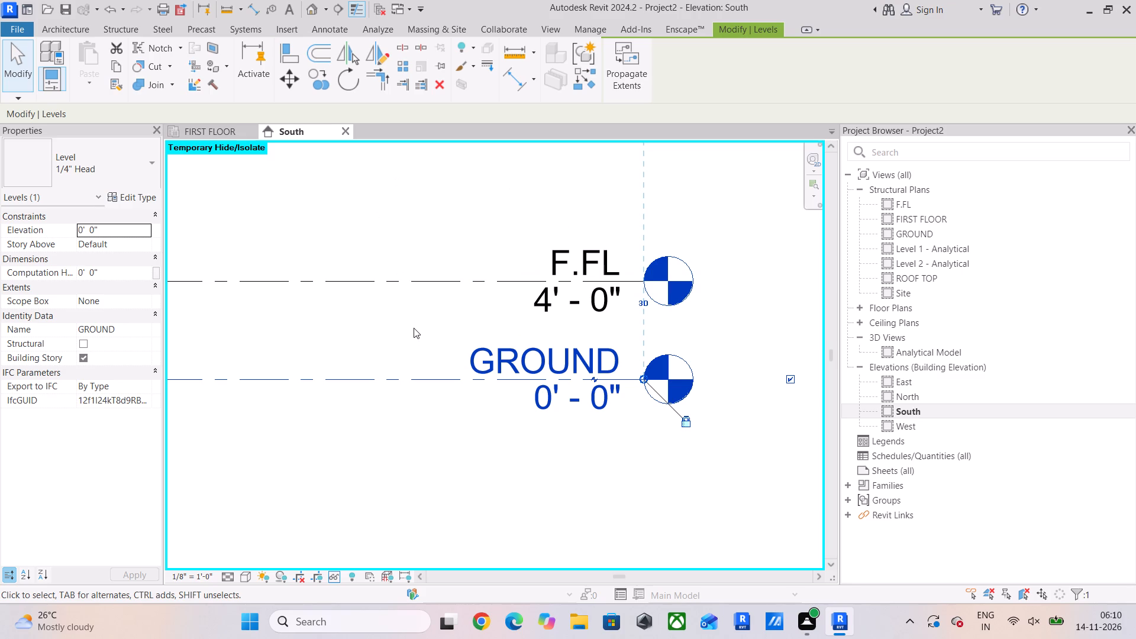
Create a level offset 6' below GROUND by picking the GROUND level line.
click(575, 79)
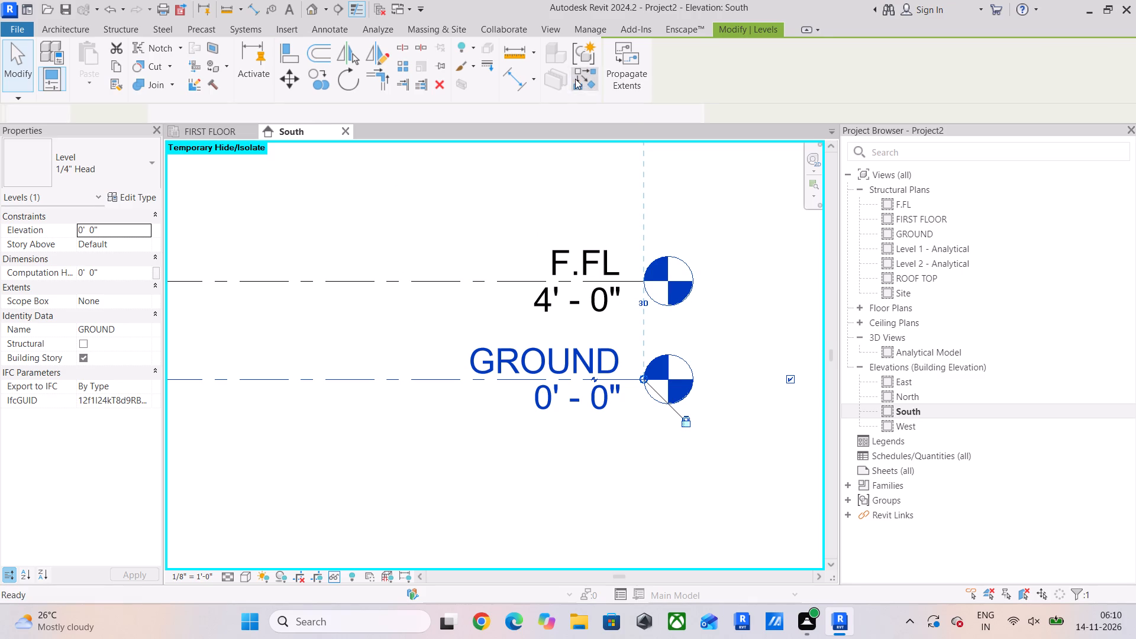
drag(343, 109, 263, 121)
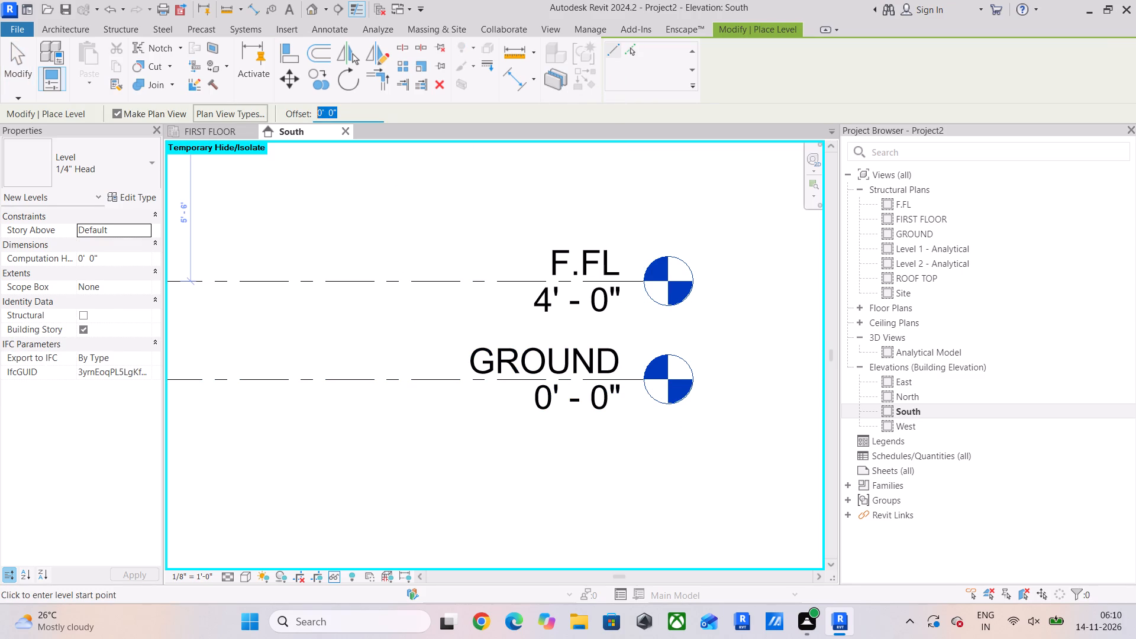
drag(263, 121, 261, 121)
text(6')
key(Return)
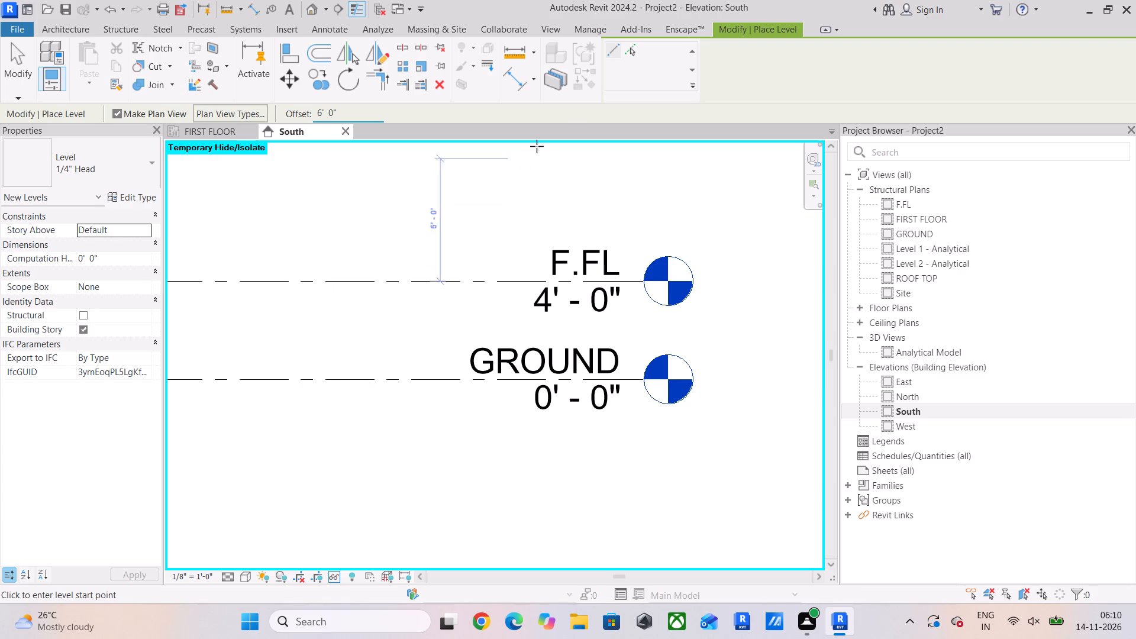
click(628, 46)
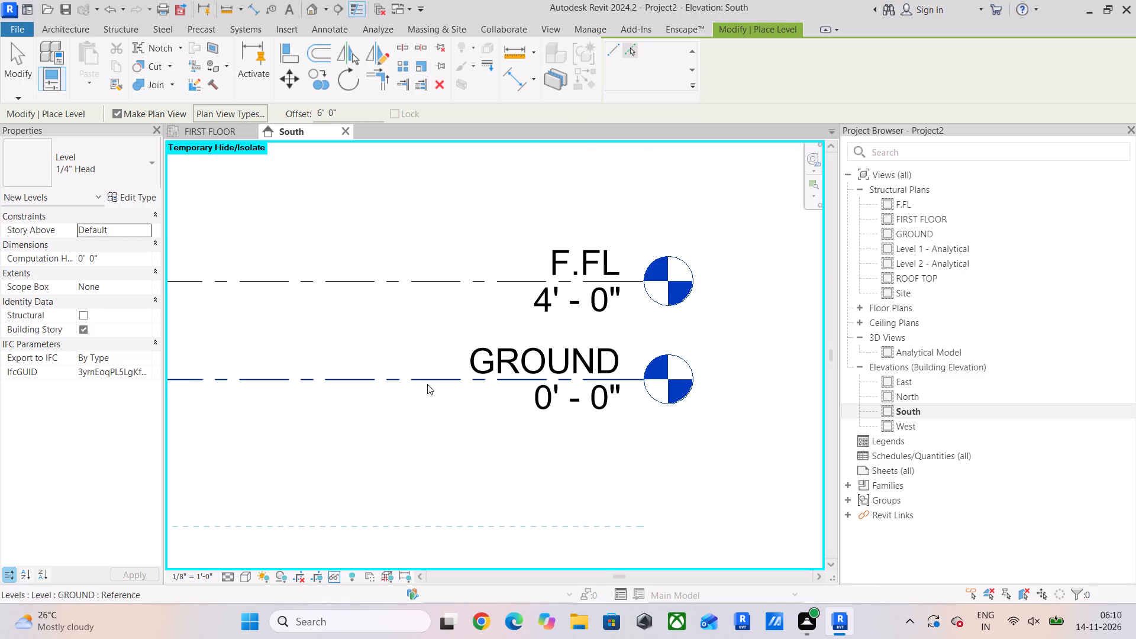
click(427, 384)
Rename the new level below GROUND as FOOTING LVL, including its corresponding views.
click(560, 501)
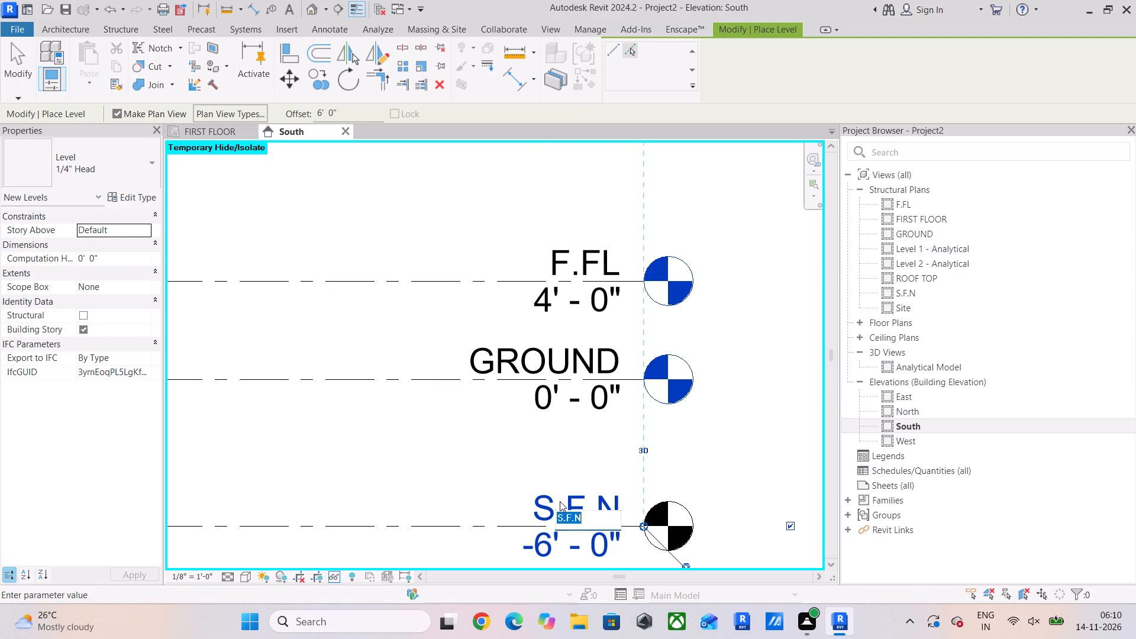
text(FOOTING LVL)
key(Return)
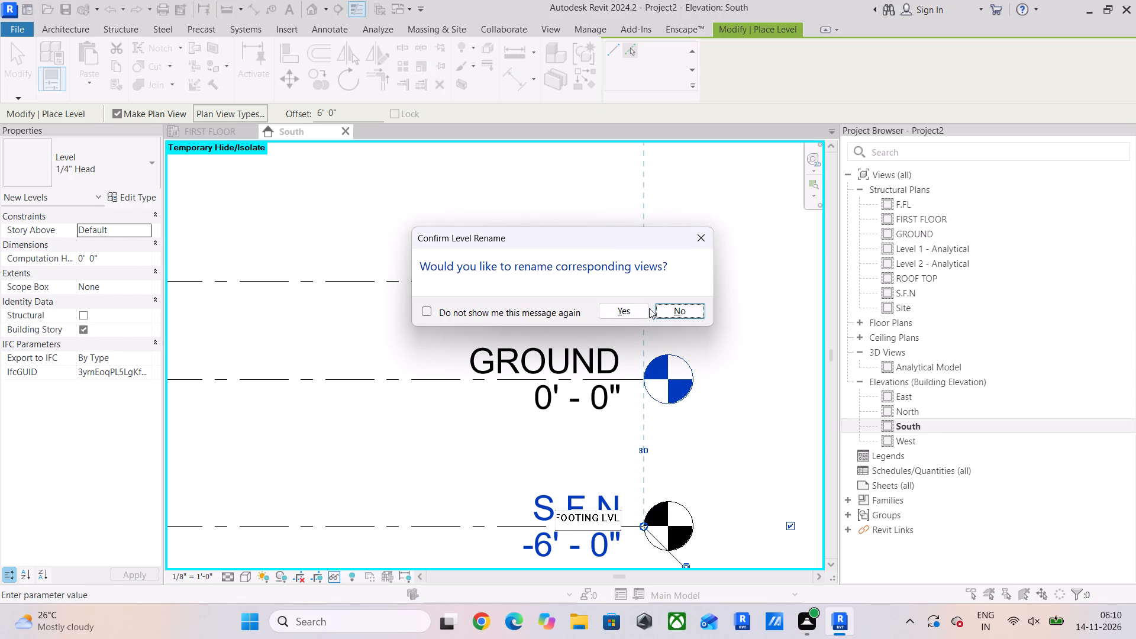
click(632, 314)
Examine the full stack of project levels from FOOTING LVL to ROOF TOP in the South elevation.
scroll(230, 415, down, 4)
middle_drag(244, 415, 490, 414)
scroll(470, 419, down, 5)
middle_drag(469, 419, 560, 410)
scroll(536, 419, down, 3)
middle_drag(536, 419, 699, 435)
scroll(513, 437, down, 4)
middle_drag(513, 437, 519, 467)
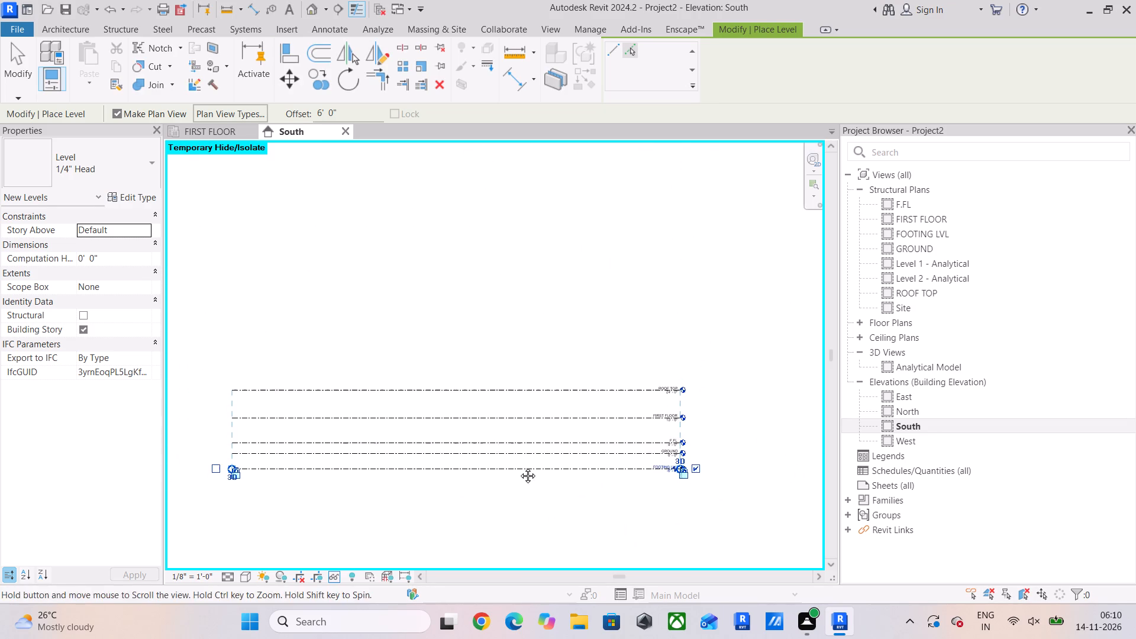
middle_drag(519, 467, 518, 470)
scroll(192, 473, up, 5)
scroll(288, 469, up, 5)
middle_drag(289, 468, 234, 434)
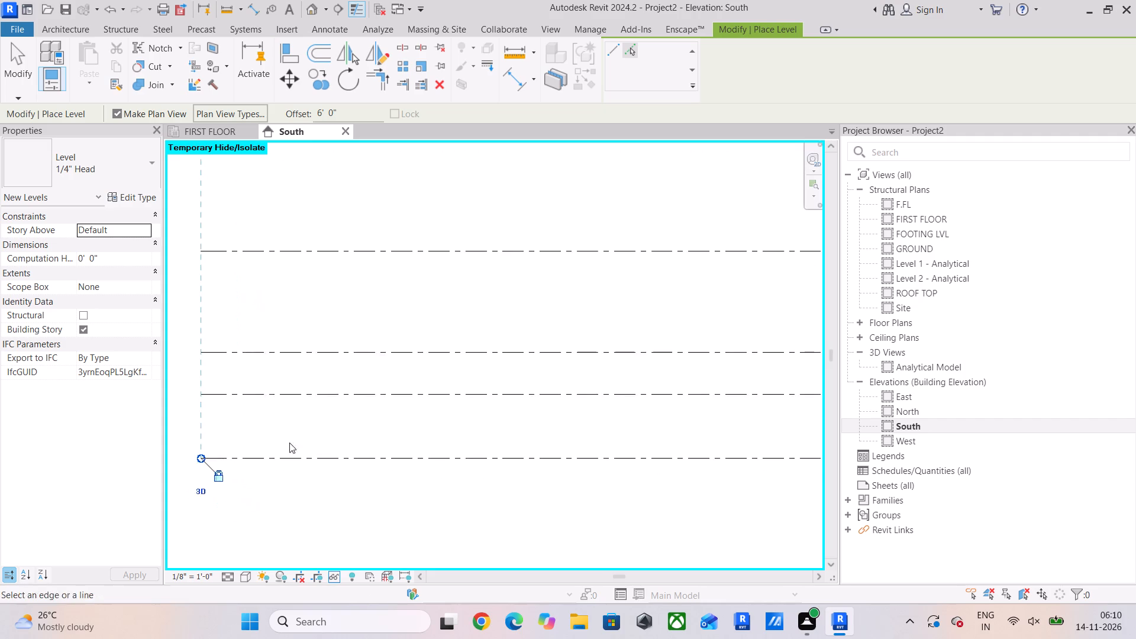
scroll(563, 463, down, 6)
middle_drag(546, 456, 327, 418)
scroll(327, 418, down, 5)
middle_drag(399, 408, 338, 396)
click(406, 480)
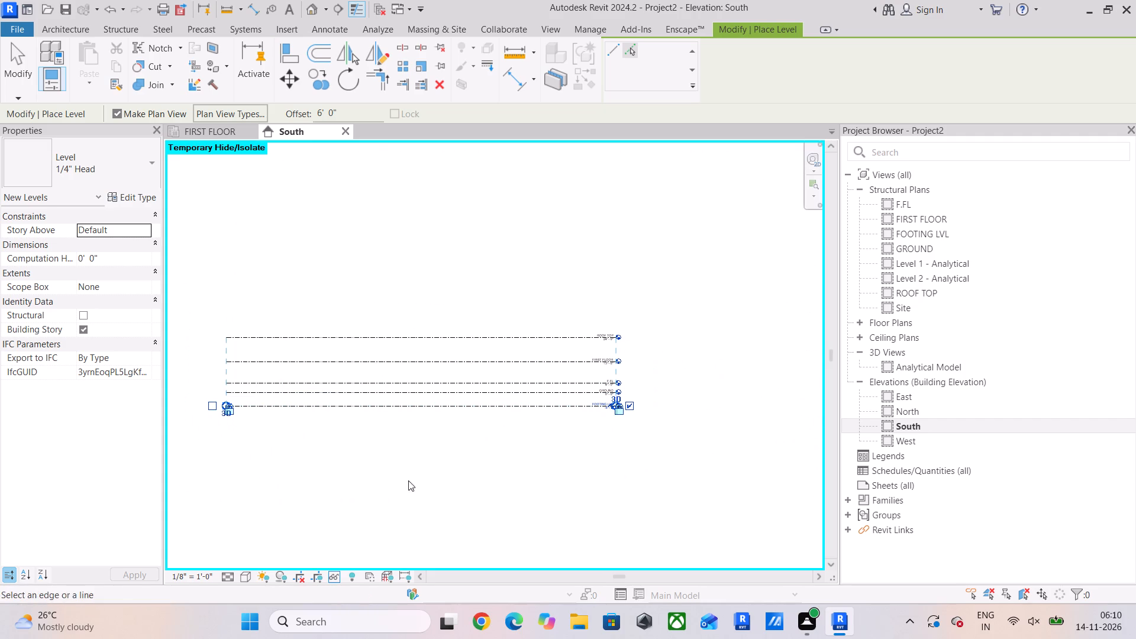
Examine the FIRST FLOOR, GROUND and F.FL structural plans, keeping only F.FL open alongside the South elevation.
click(204, 131)
scroll(508, 358, up, 1)
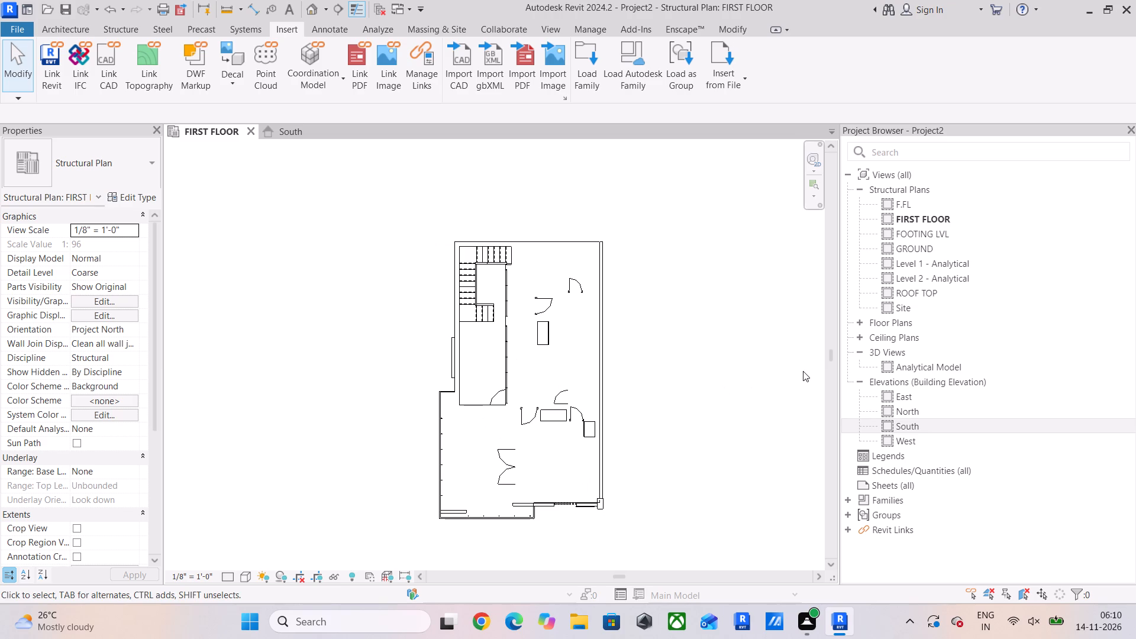
double_click(930, 250)
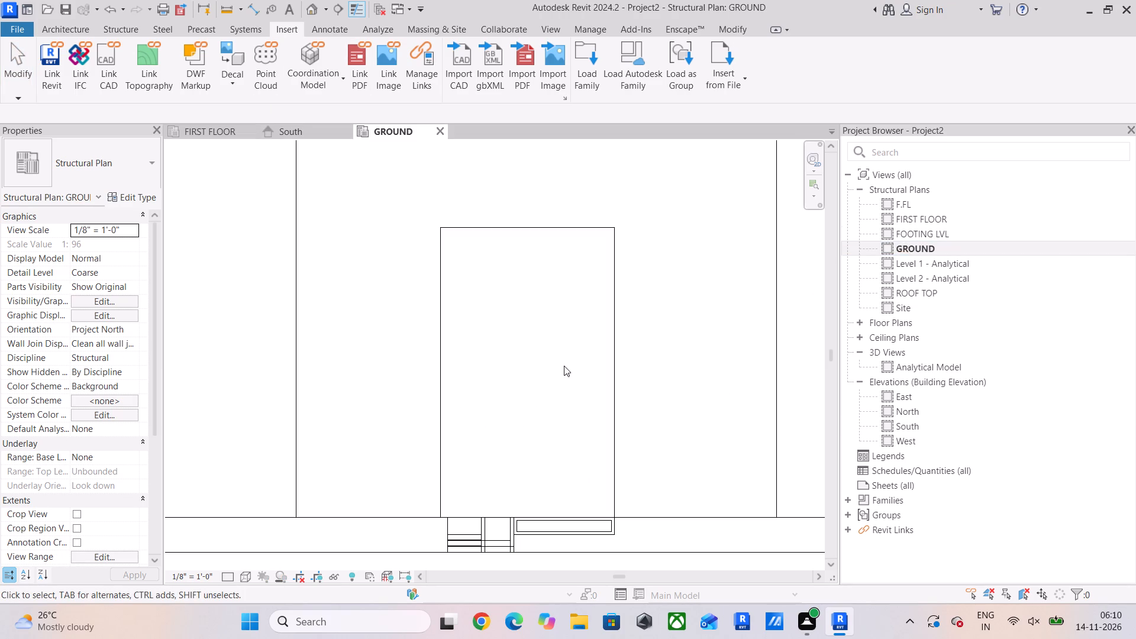
middle_drag(566, 373, 438, 341)
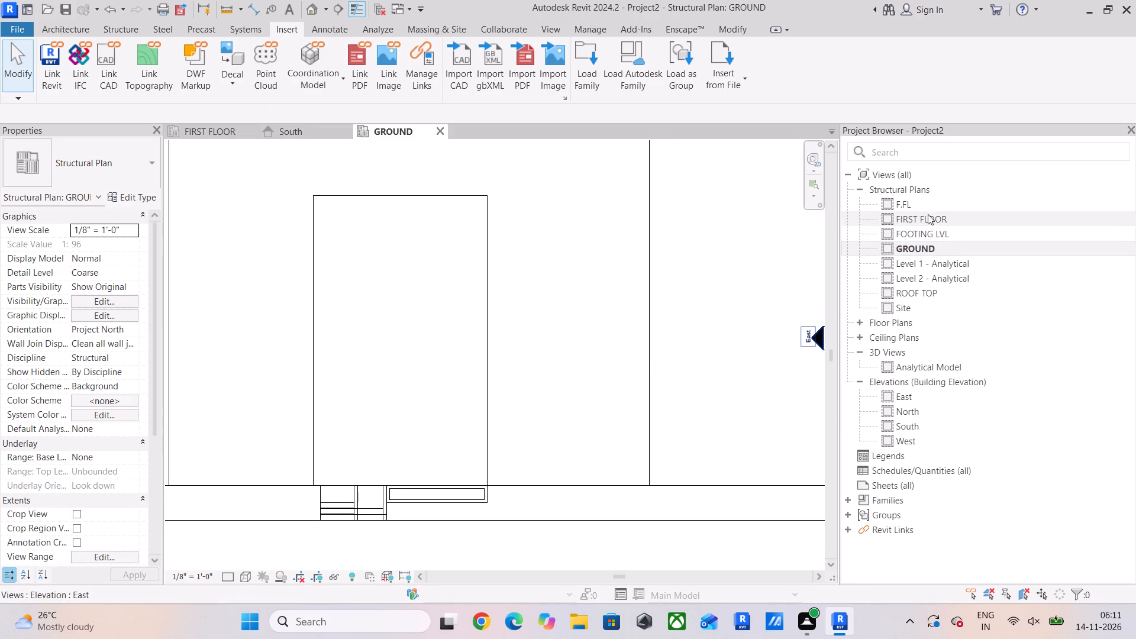
double_click(926, 205)
middle_drag(565, 268, 627, 237)
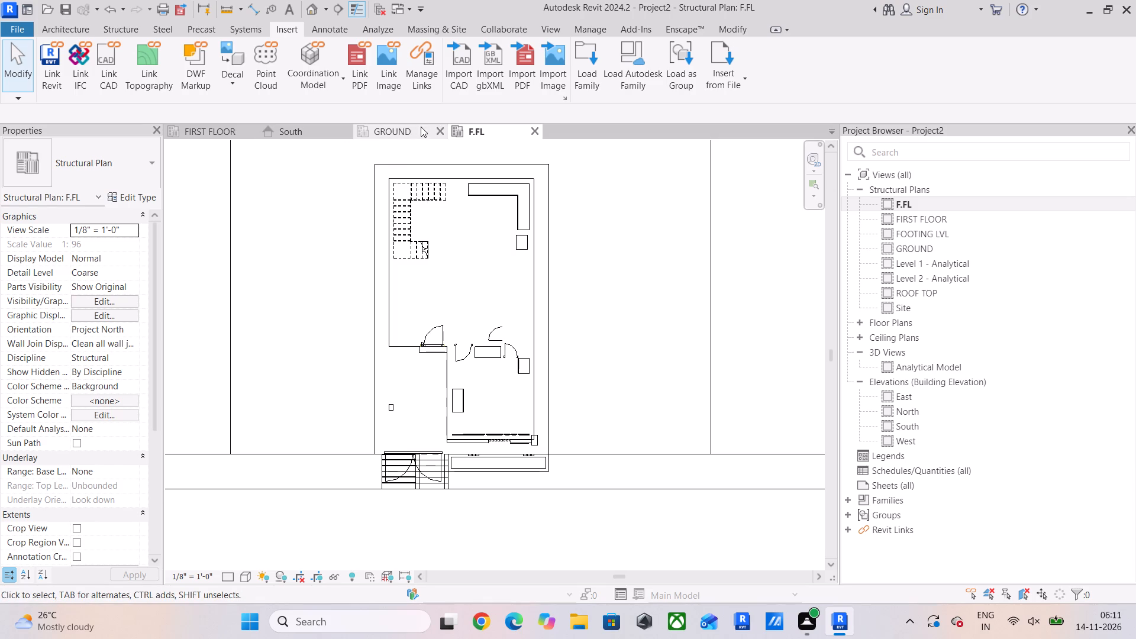
click(439, 129)
click(251, 130)
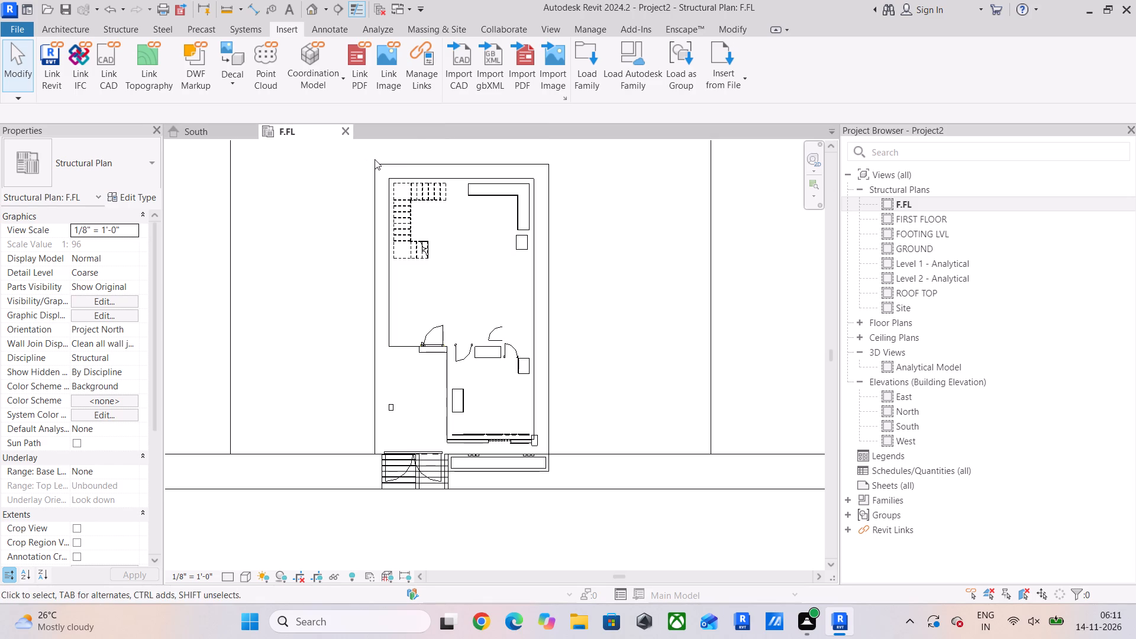
scroll(440, 422, up, 5)
middle_drag(437, 414, 428, 460)
scroll(447, 405, down, 1)
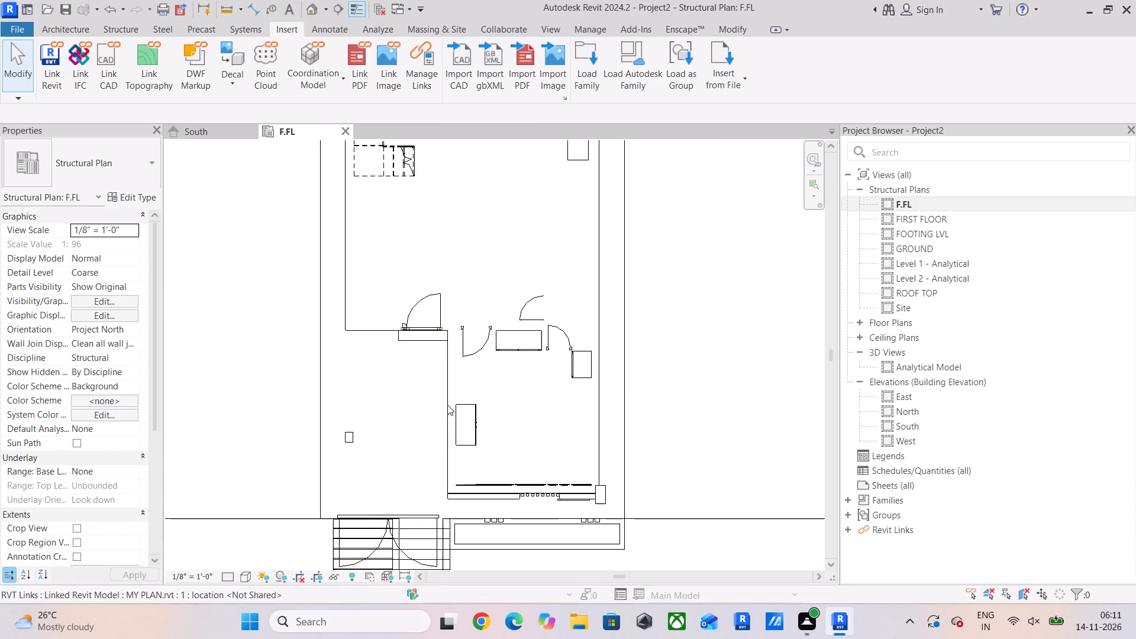
scroll(447, 405, down, 2)
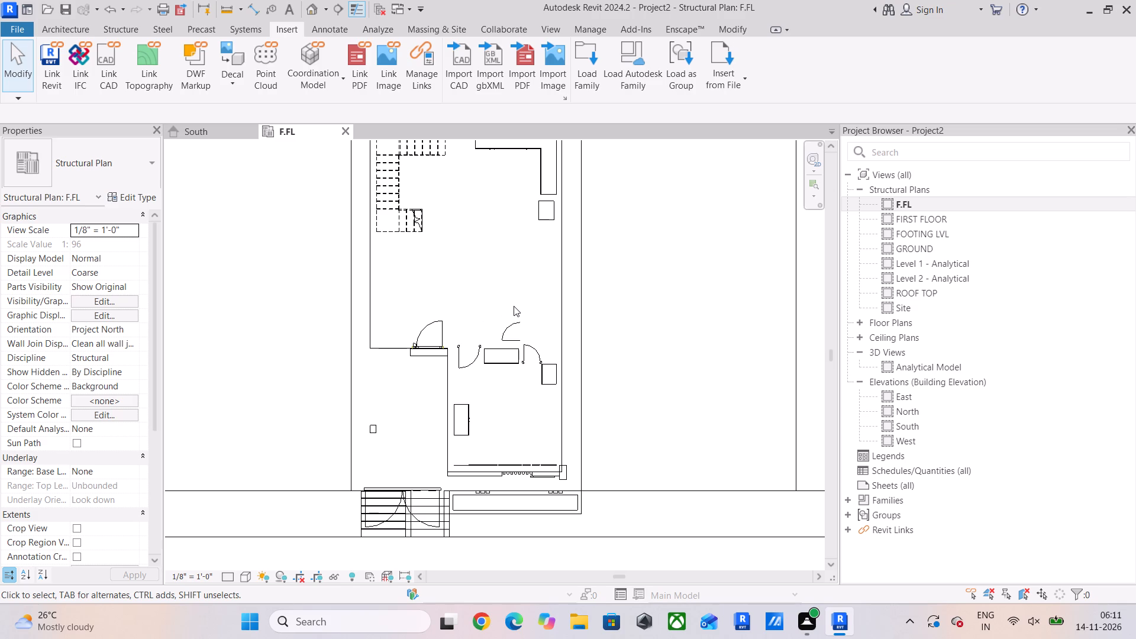
middle_drag(609, 244, 574, 334)
scroll(566, 337, down, 5)
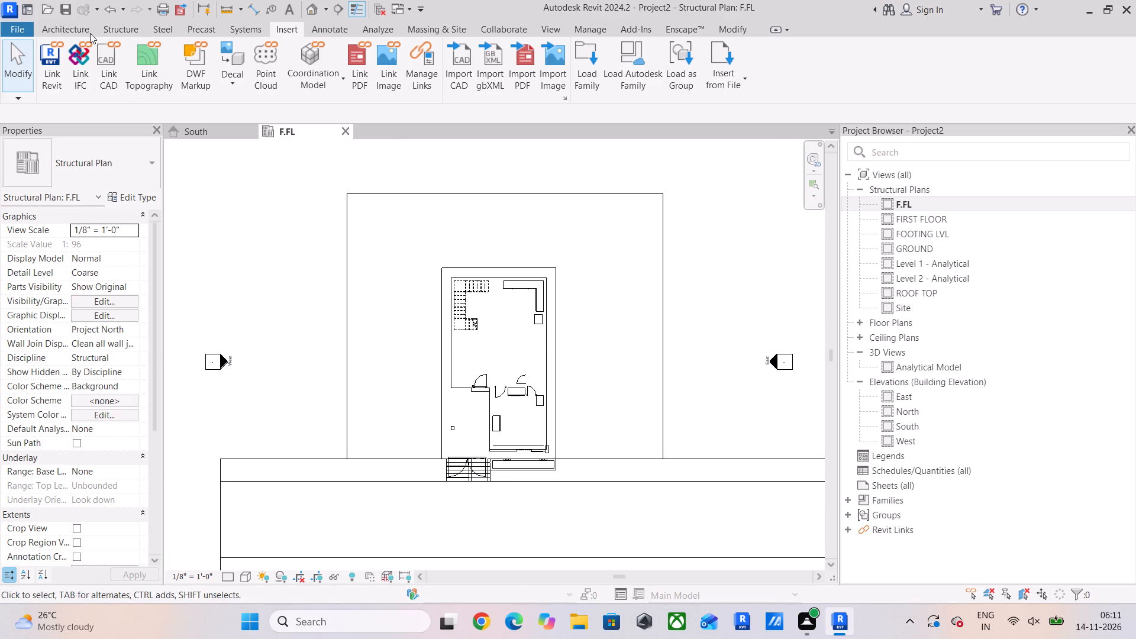
Open the recent MY PLAN model, accepting that its link is unloaded, and display its F.F.L floor plan.
click(29, 4)
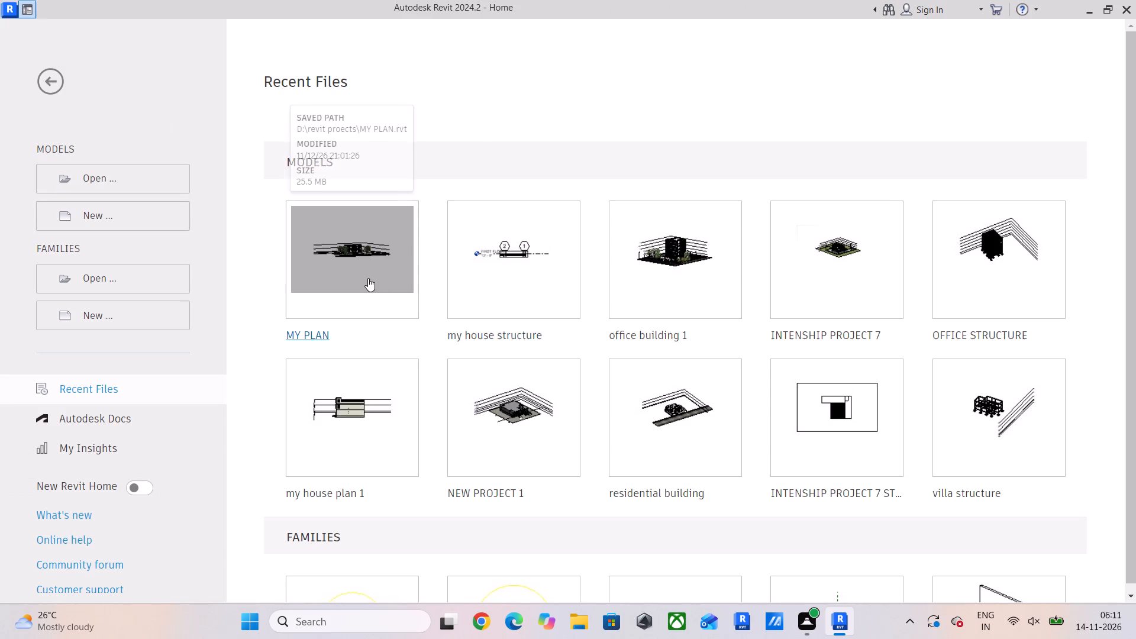
click(368, 278)
click(609, 325)
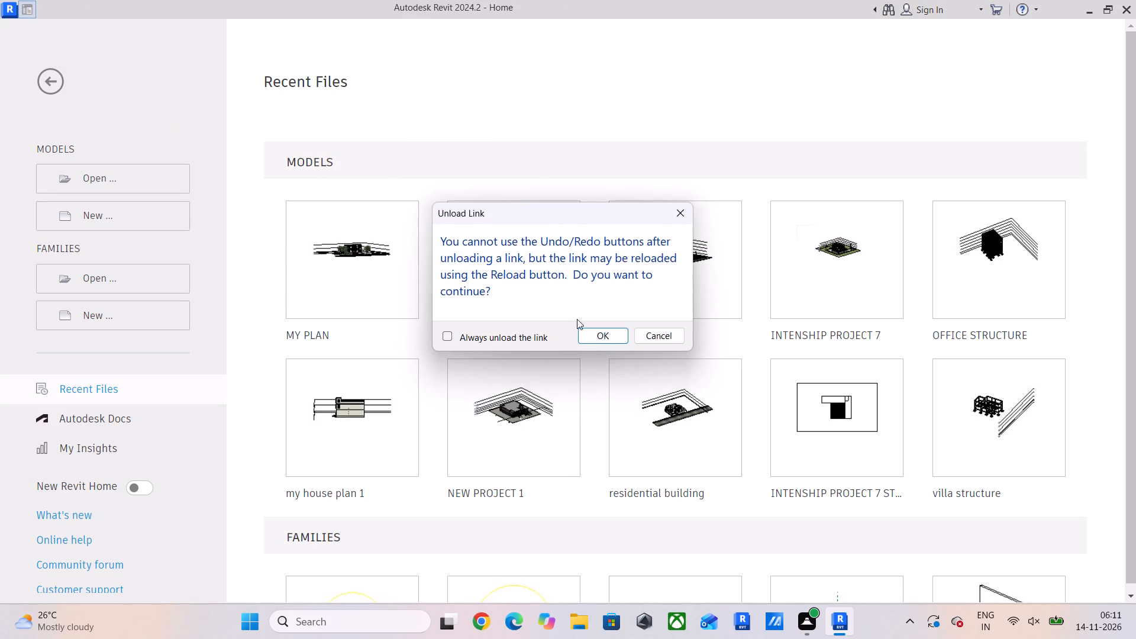
click(603, 336)
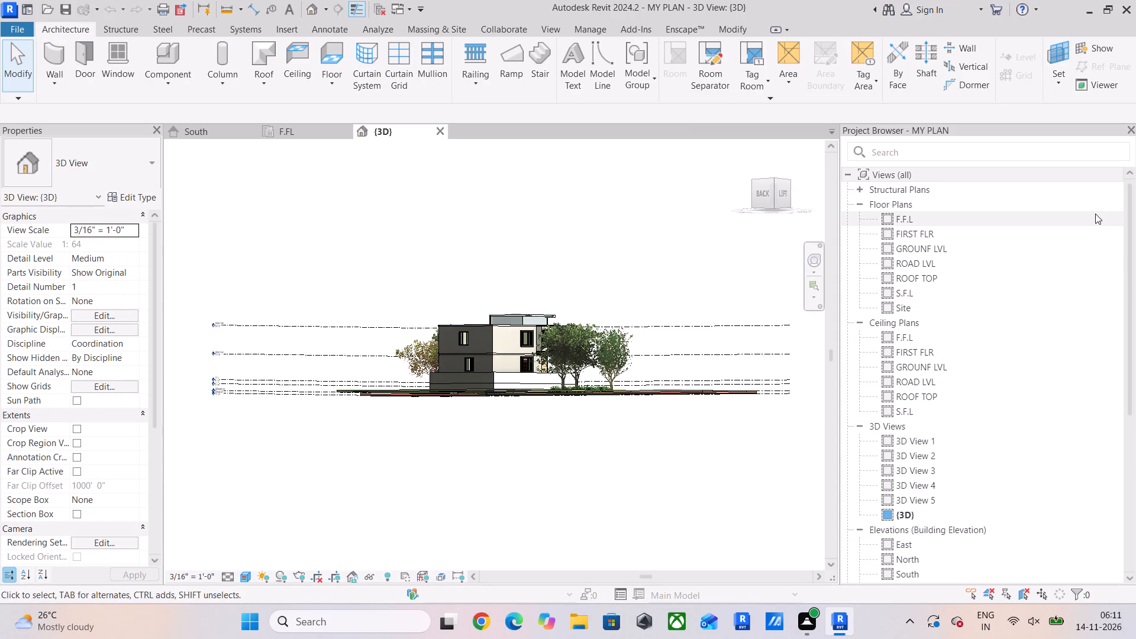
double_click(1003, 212)
scroll(402, 417, up, 3)
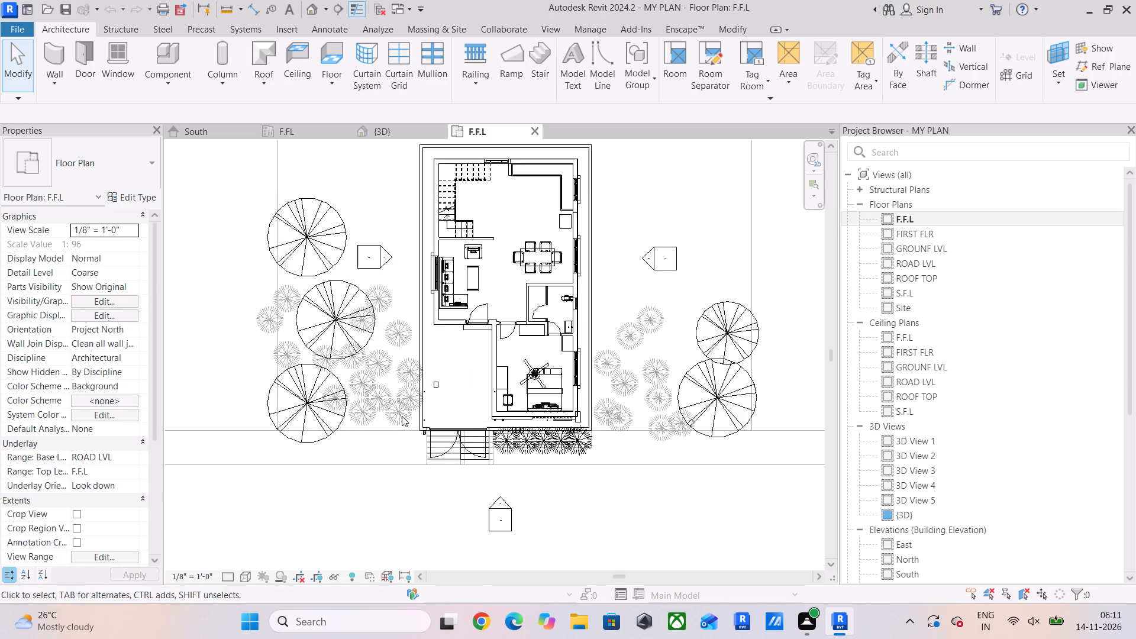
scroll(402, 416, up, 2)
middle_drag(460, 328, 448, 366)
scroll(433, 309, up, 5)
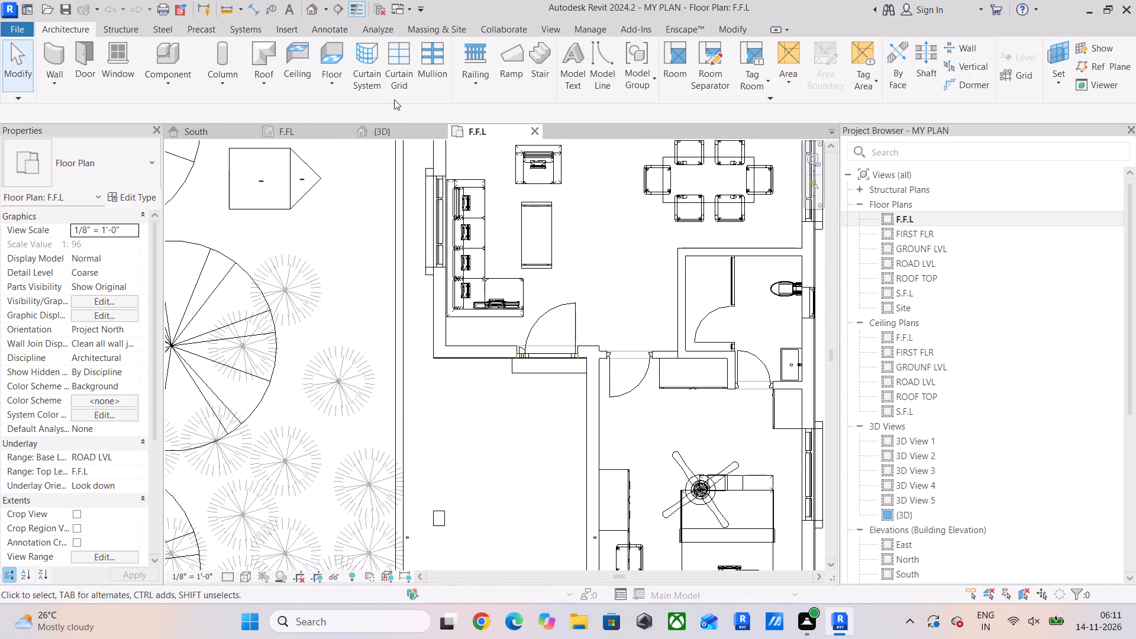
Draw a rectangle of detail lines about 1' by 1' in the empty area beside the house plan.
click(325, 28)
click(330, 51)
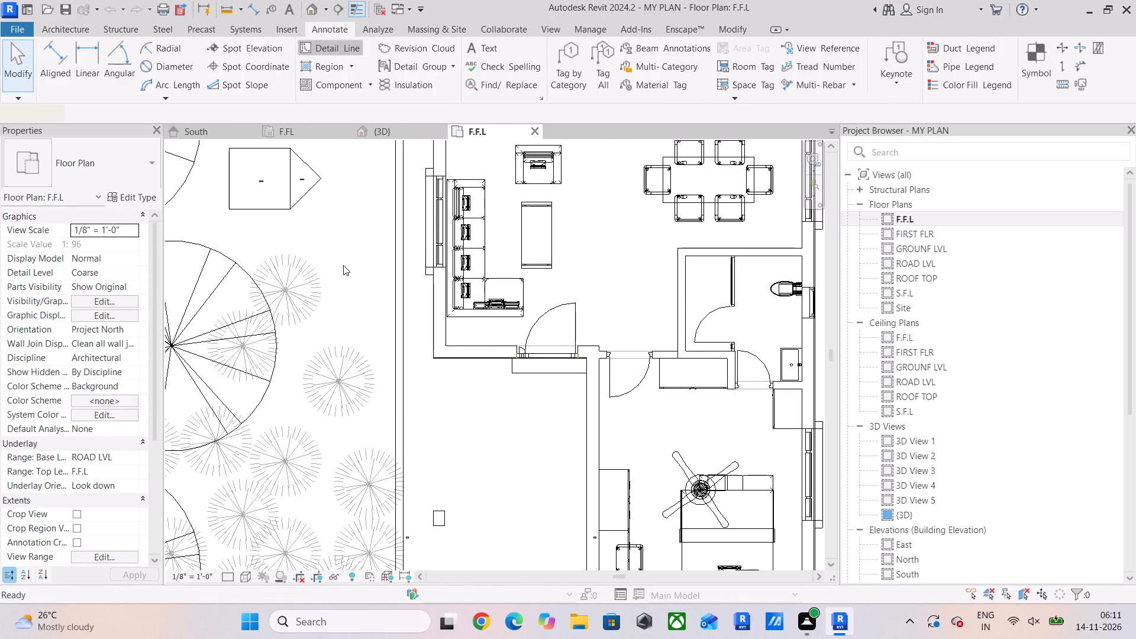
scroll(434, 320, down, 2)
middle_drag(530, 307, 301, 312)
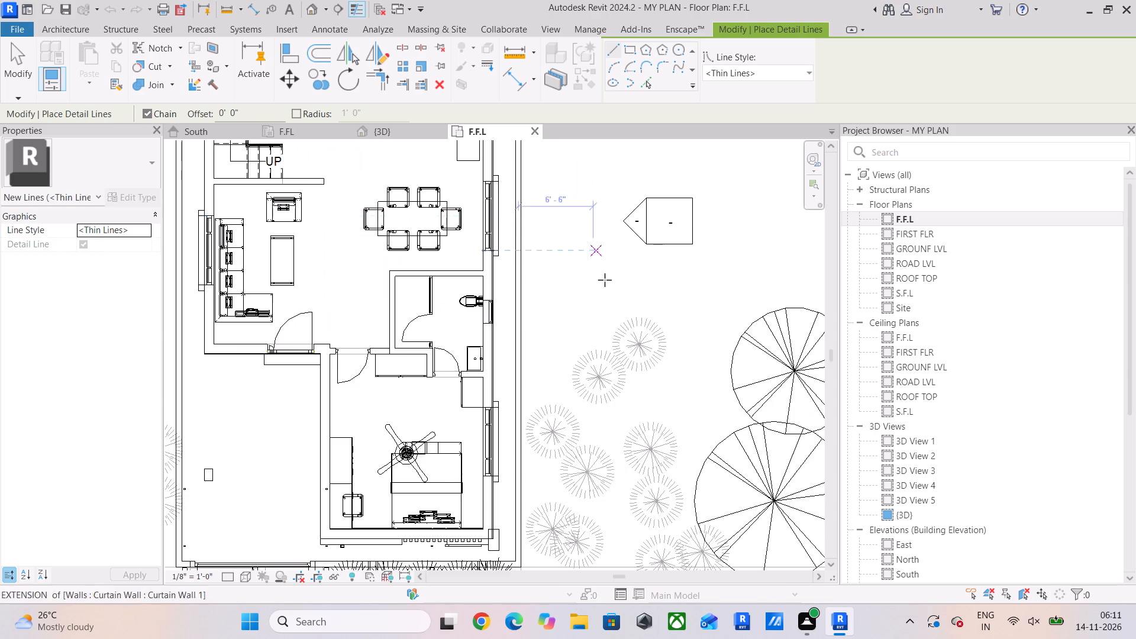
scroll(609, 293, down, 4)
middle_drag(622, 297, 370, 374)
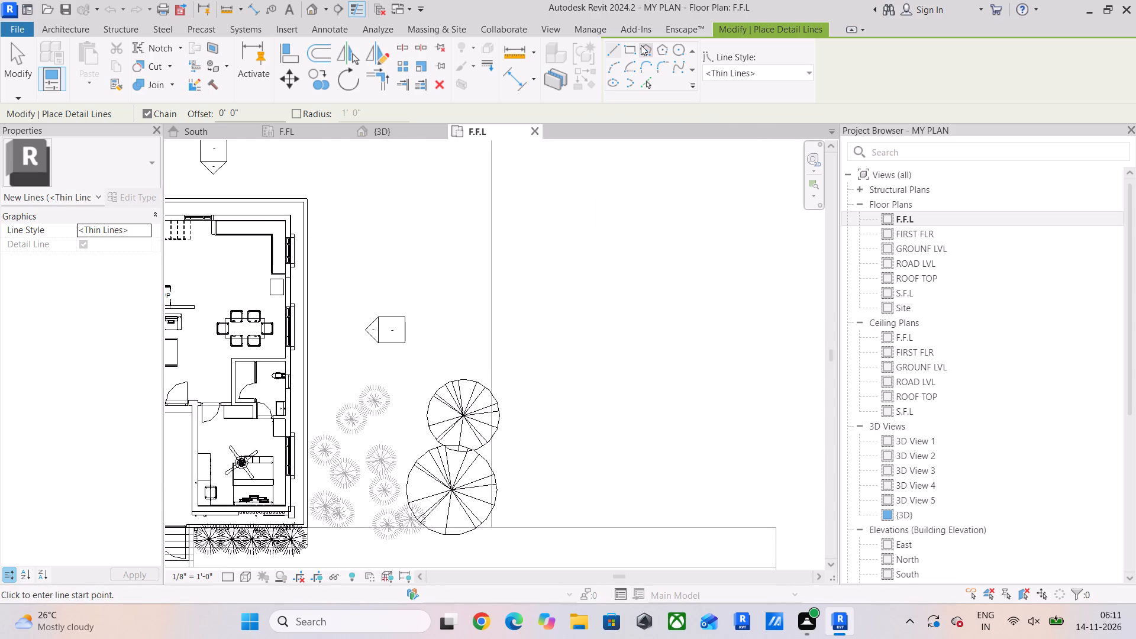
click(626, 47)
click(619, 244)
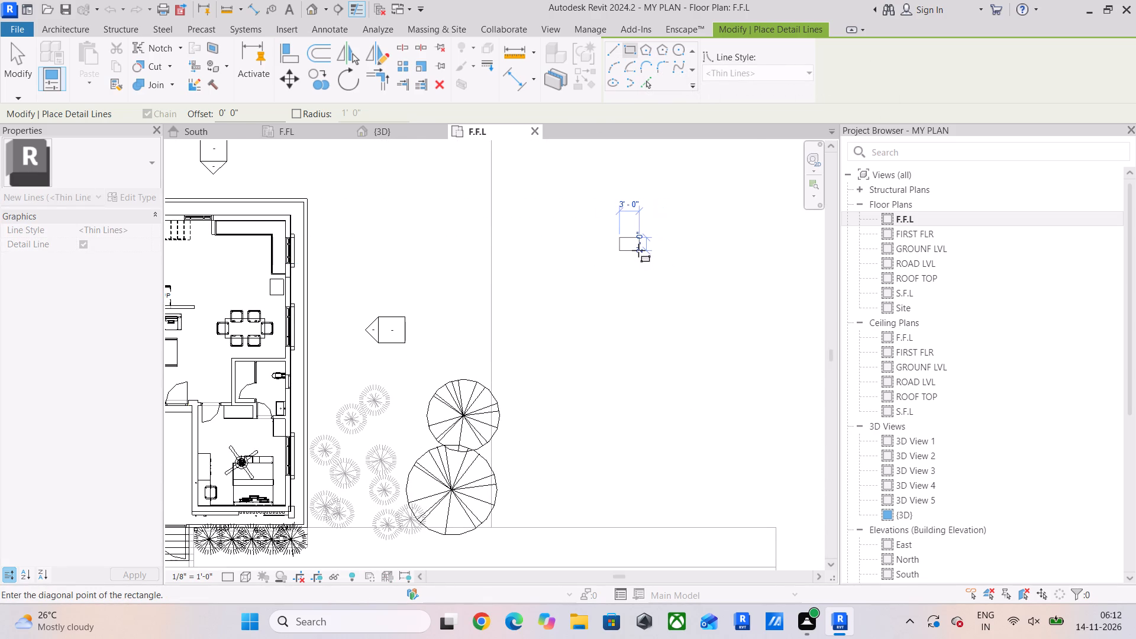
scroll(638, 250, up, 4)
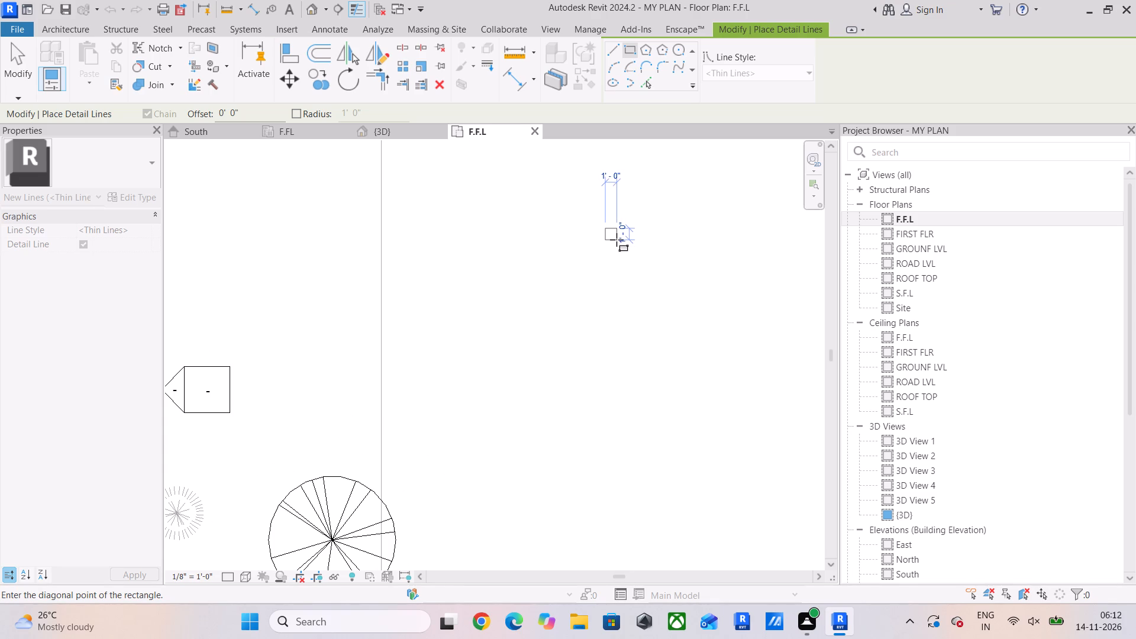
scroll(612, 240, up, 4)
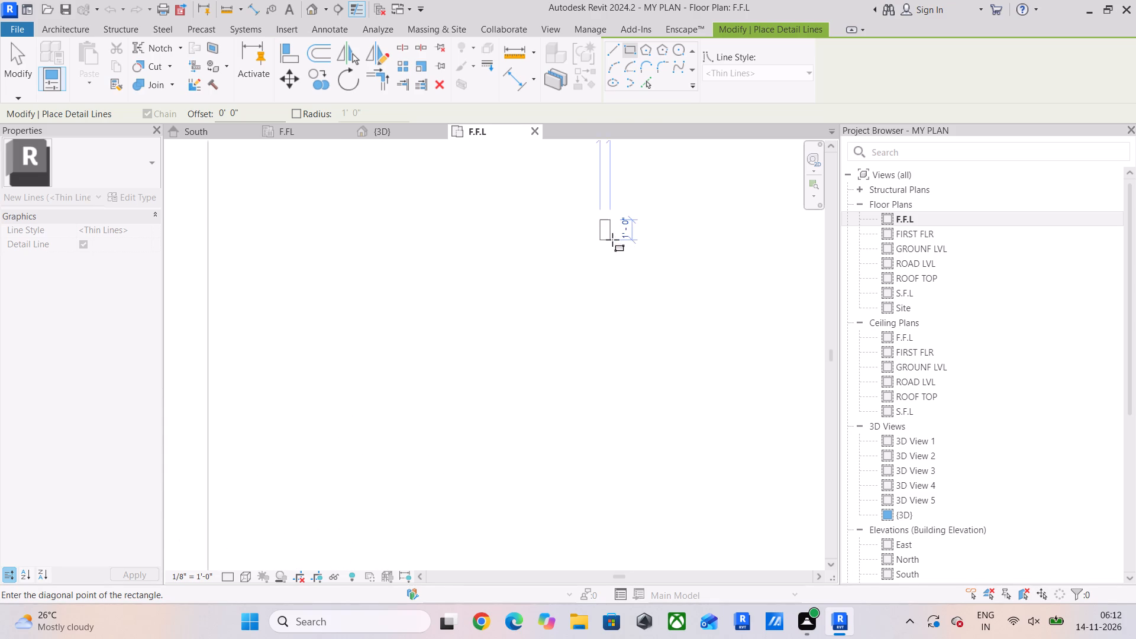
scroll(612, 240, up, 4)
scroll(609, 240, down, 6)
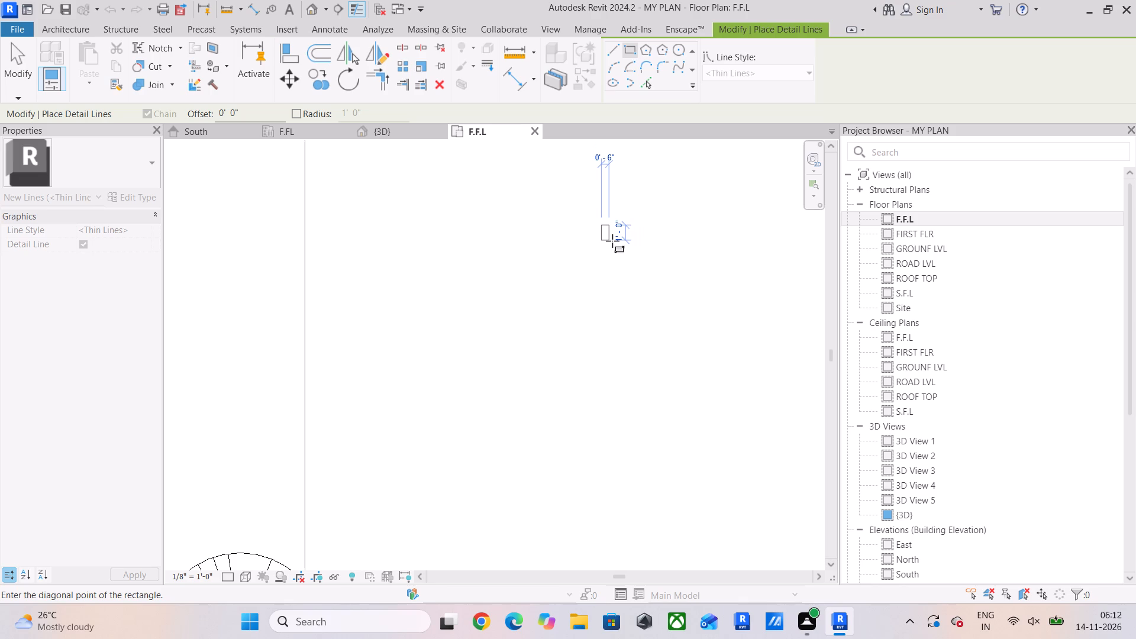
click(613, 241)
scroll(616, 204, up, 5)
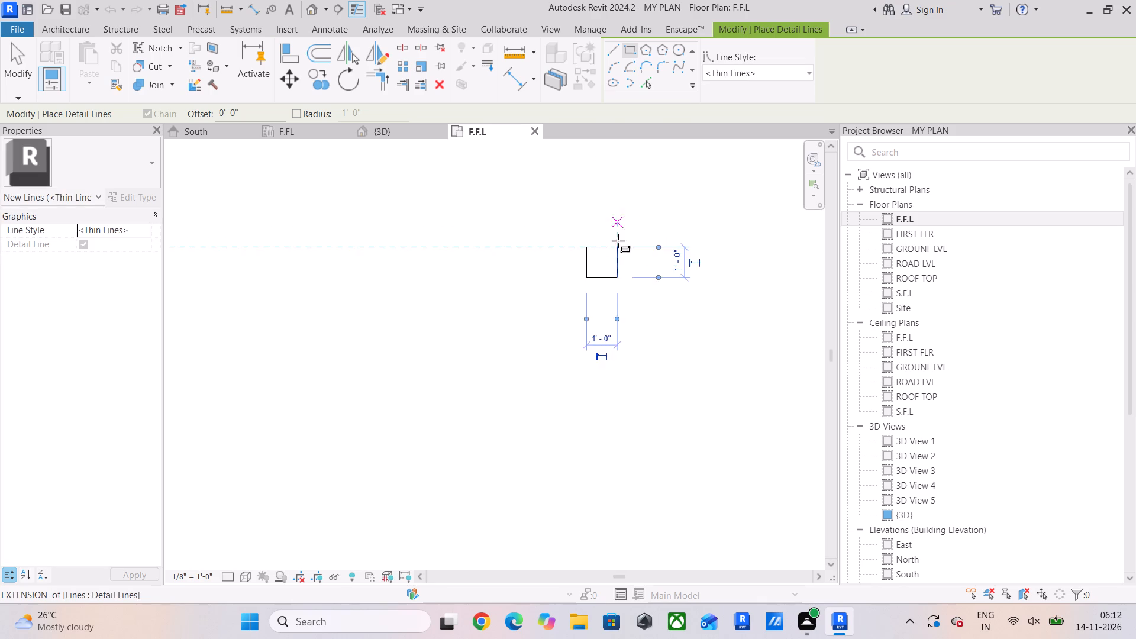
scroll(619, 256, up, 4)
key(Escape)
key(Escape)
key(Escape)
Set the detail-line rectangle's width to 9".
click(614, 275)
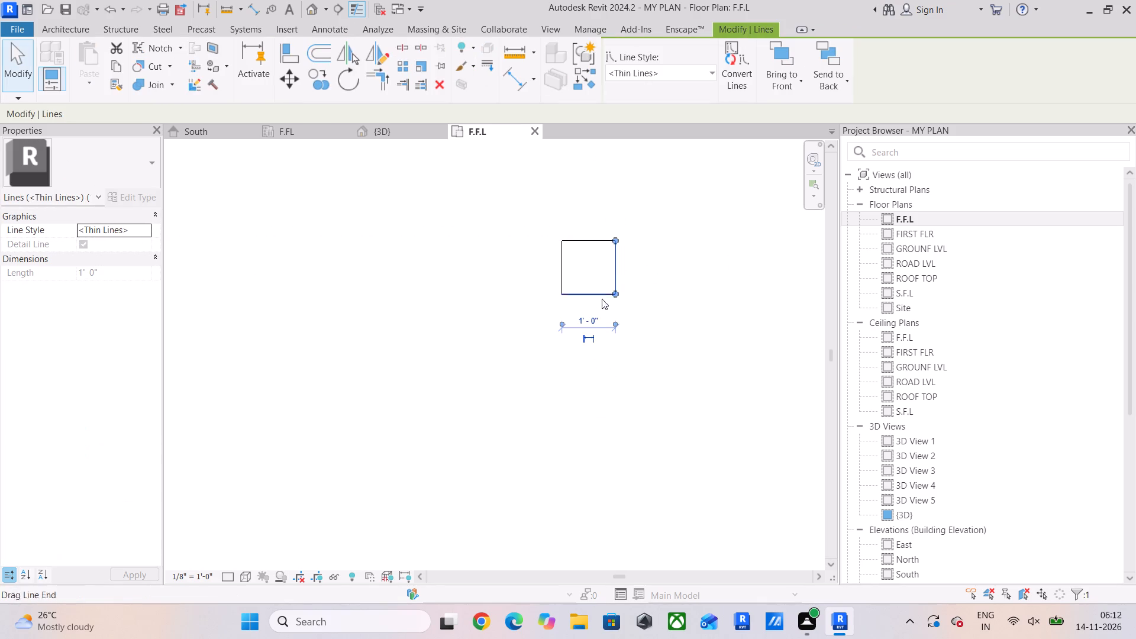
click(592, 317)
text(9")
key(Return)
key(Escape)
key(Escape)
key(Escape)
Copy the 9" by 1' rectangle from its lower corner onto the outer wall corner beside the living room's entrance door.
drag(505, 186, 718, 409)
click(322, 72)
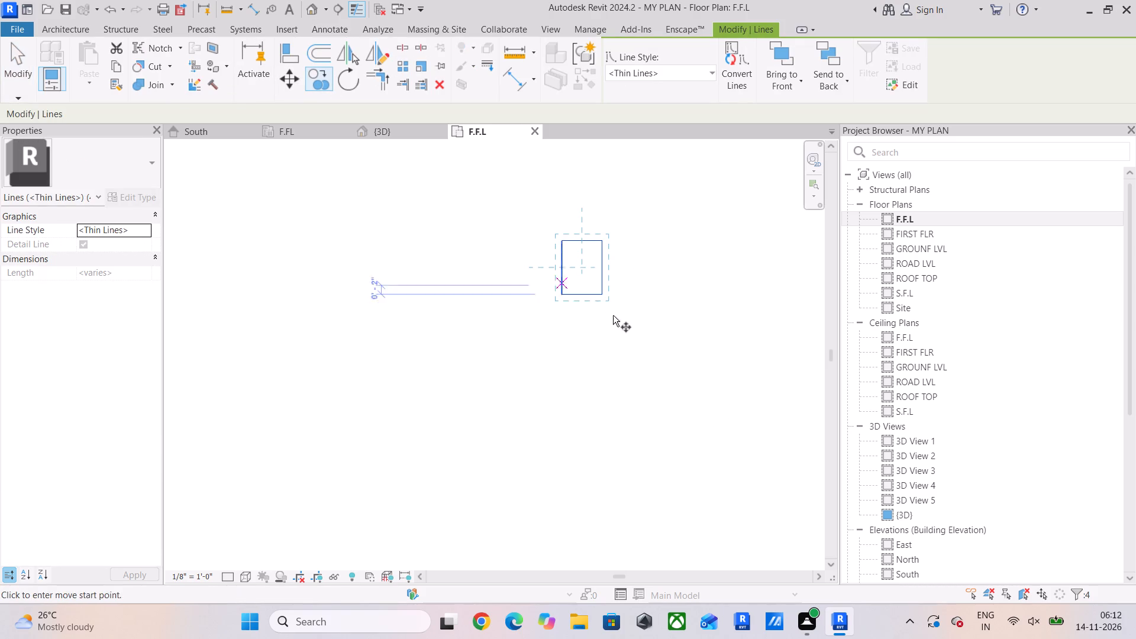
drag(560, 292, 554, 299)
scroll(325, 363, down, 9)
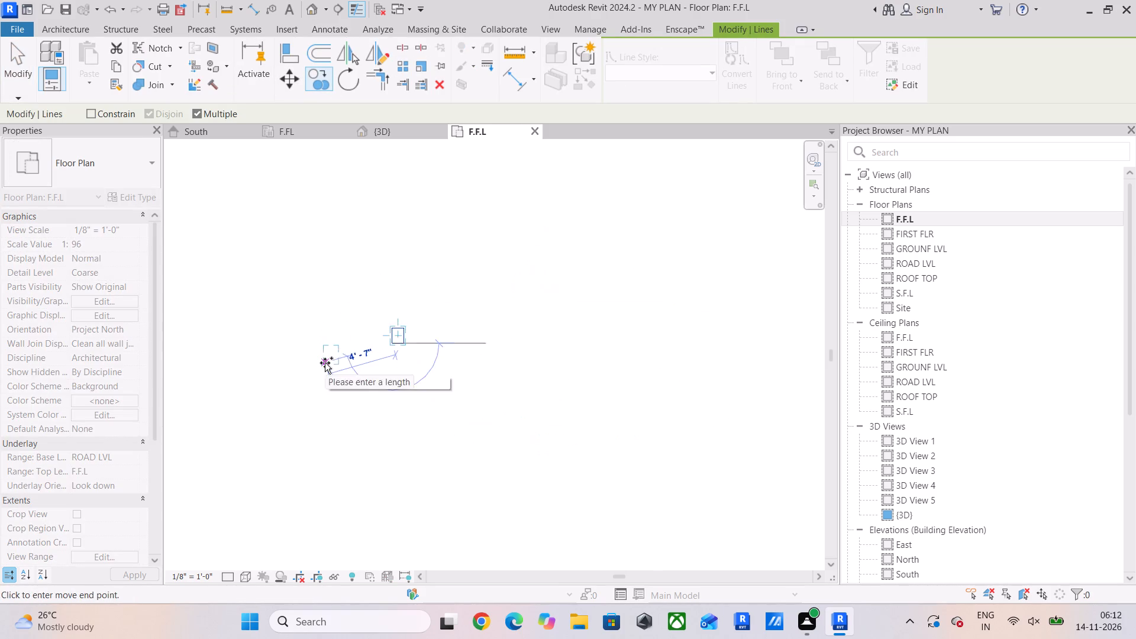
middle_drag(333, 365, 773, 272)
scroll(559, 320, down, 9)
middle_drag(547, 331, 647, 272)
scroll(459, 344, up, 2)
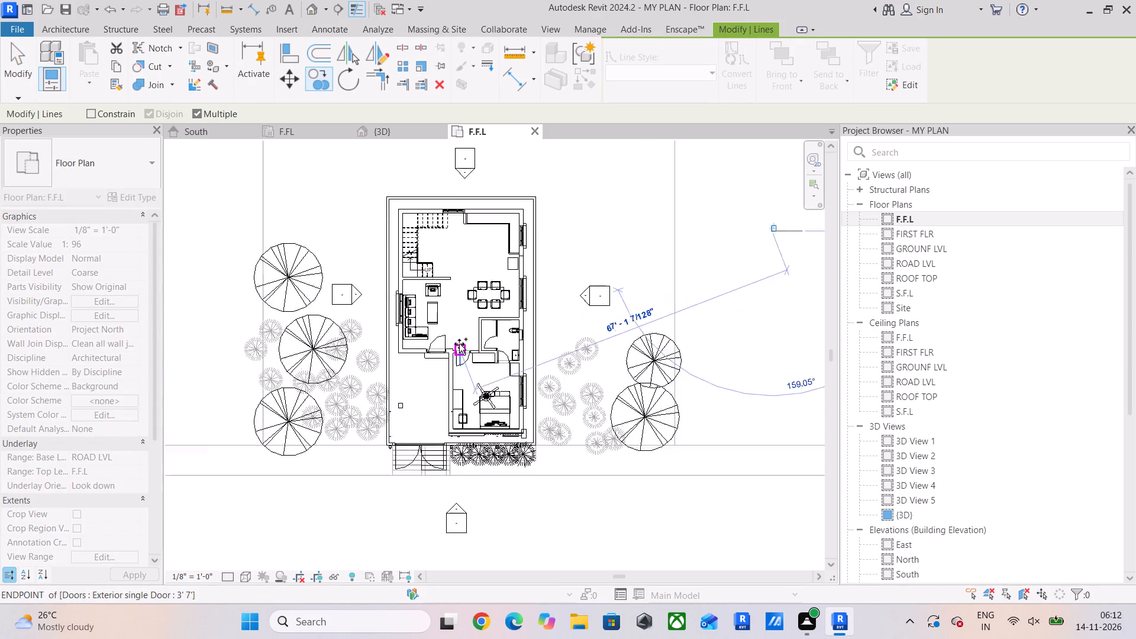
scroll(459, 344, up, 9)
scroll(319, 344, up, 4)
scroll(424, 366, up, 10)
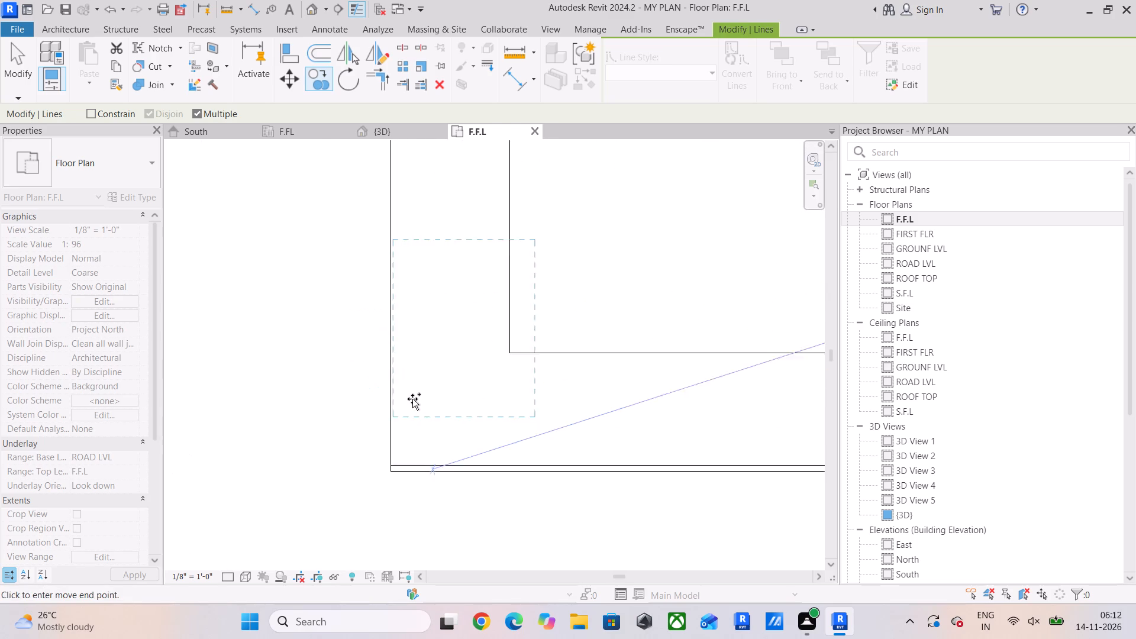
scroll(412, 399, up, 1)
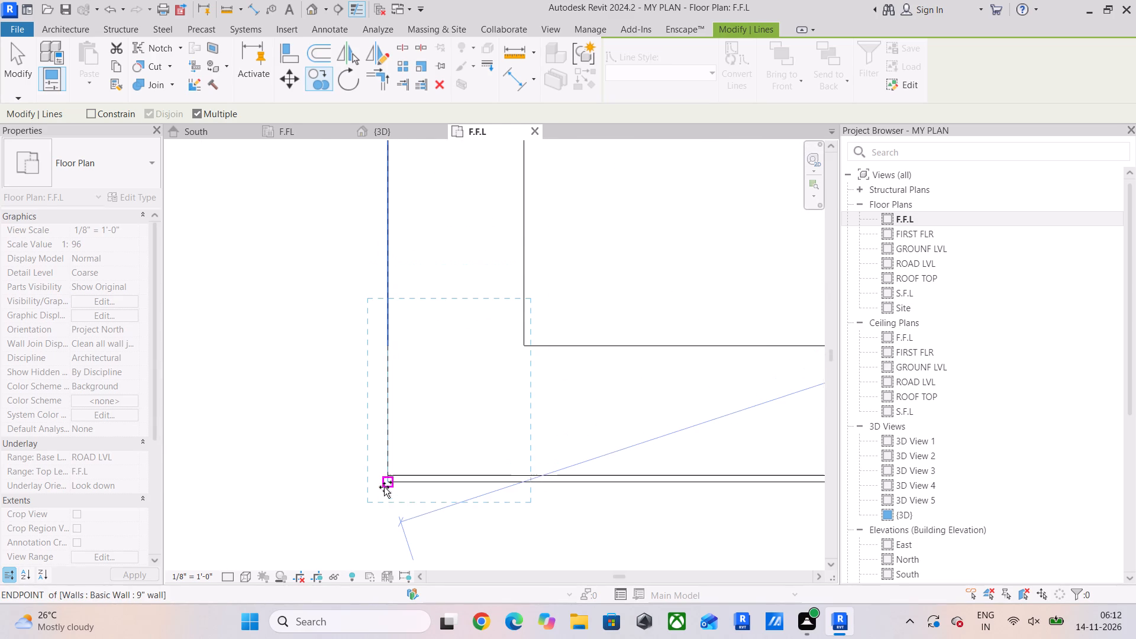
scroll(386, 467, up, 6)
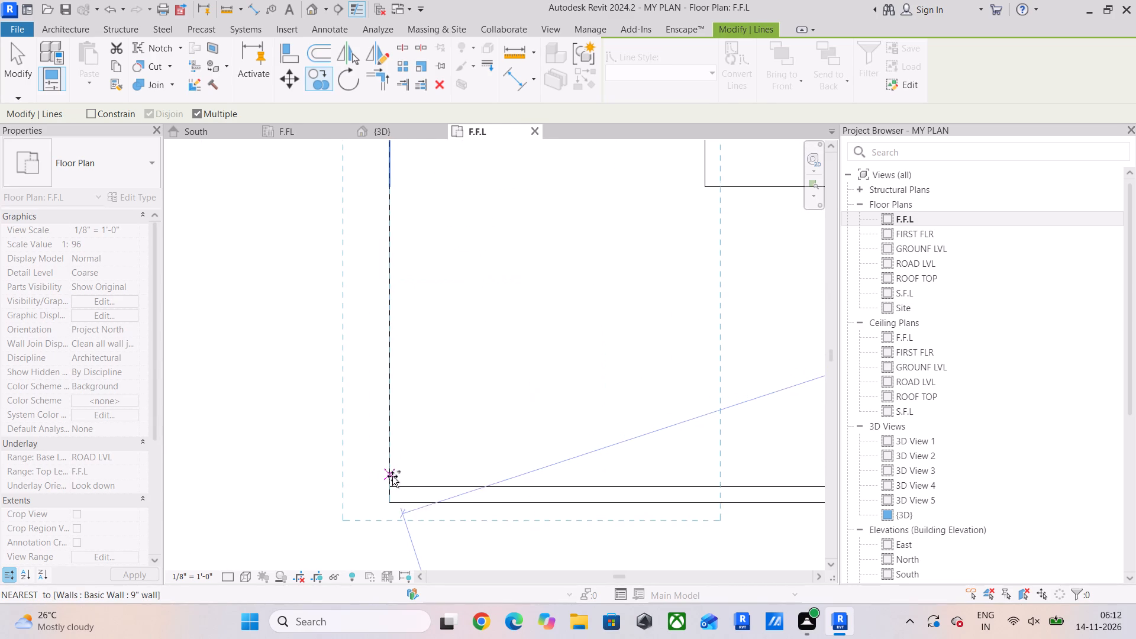
click(388, 484)
scroll(405, 381, down, 12)
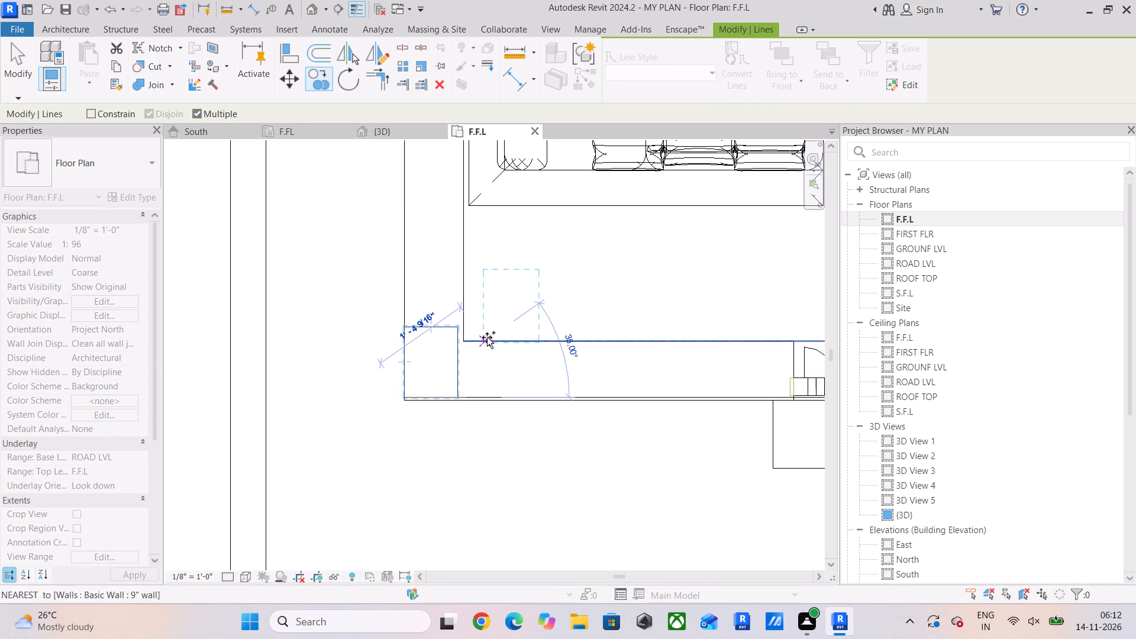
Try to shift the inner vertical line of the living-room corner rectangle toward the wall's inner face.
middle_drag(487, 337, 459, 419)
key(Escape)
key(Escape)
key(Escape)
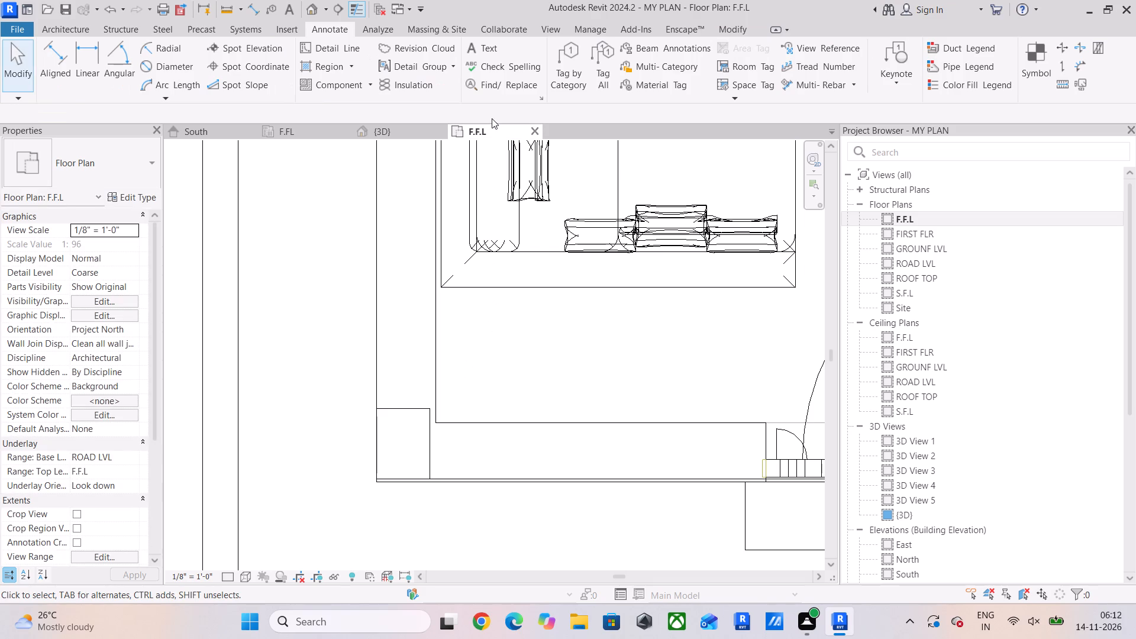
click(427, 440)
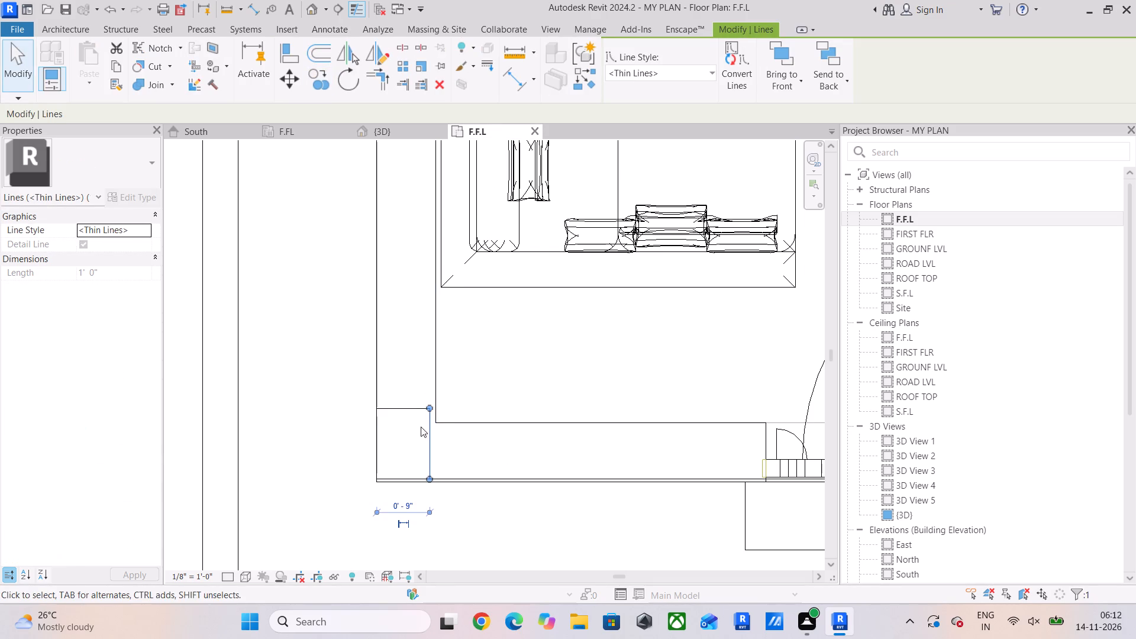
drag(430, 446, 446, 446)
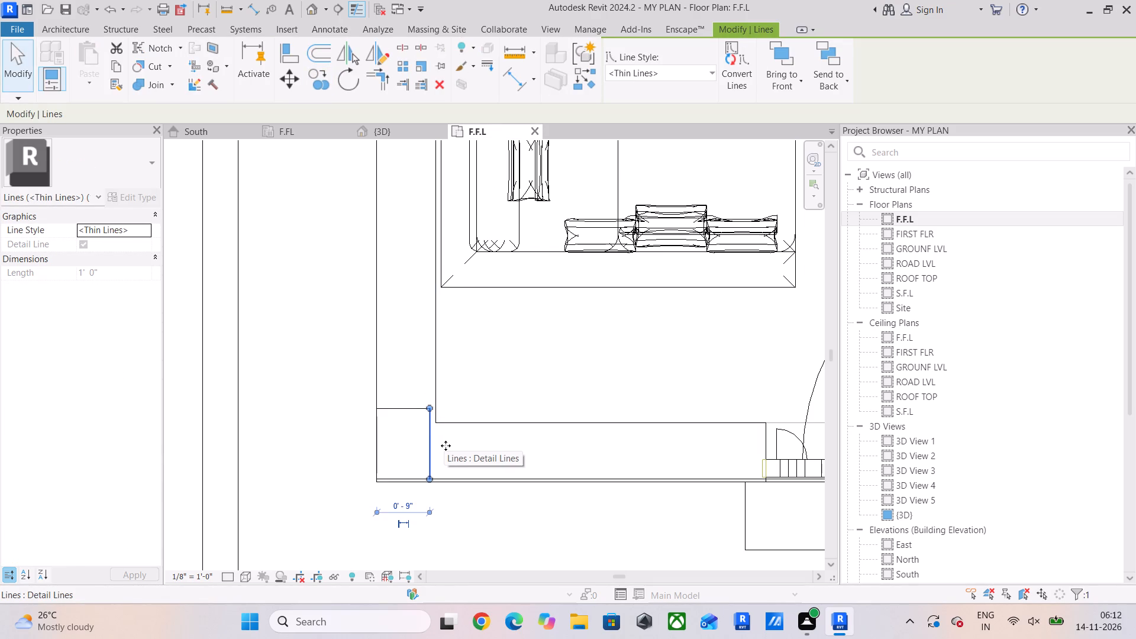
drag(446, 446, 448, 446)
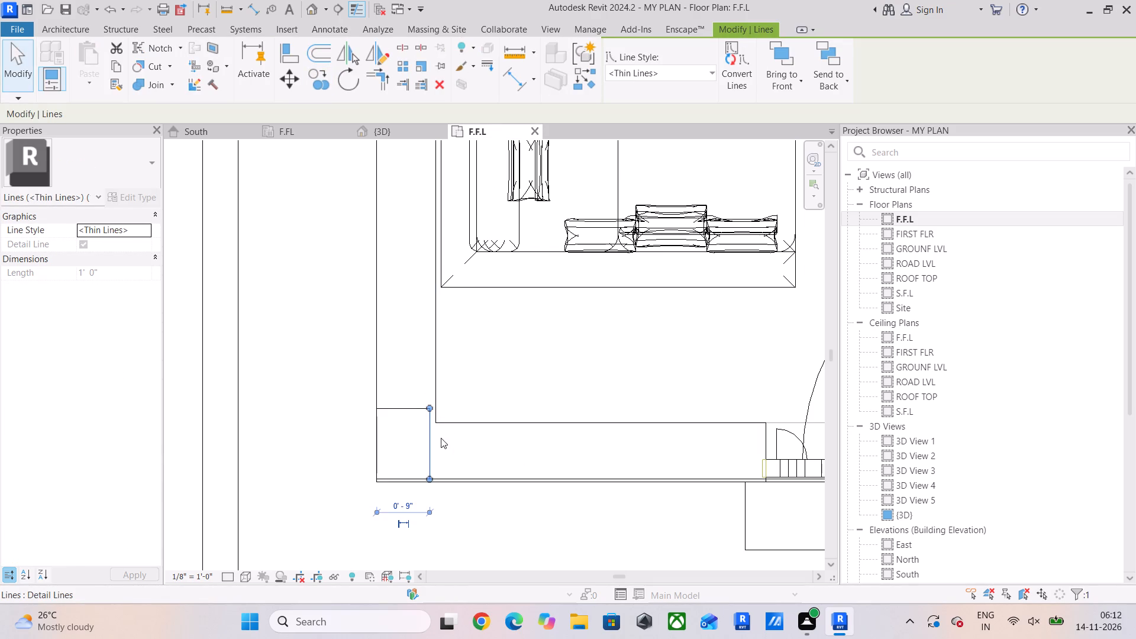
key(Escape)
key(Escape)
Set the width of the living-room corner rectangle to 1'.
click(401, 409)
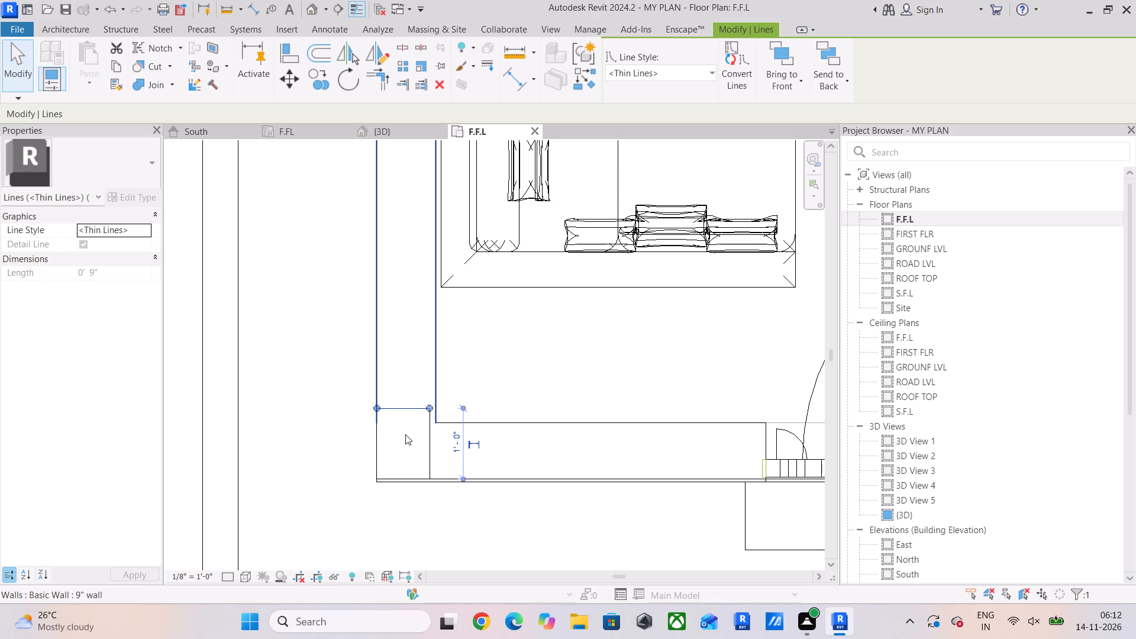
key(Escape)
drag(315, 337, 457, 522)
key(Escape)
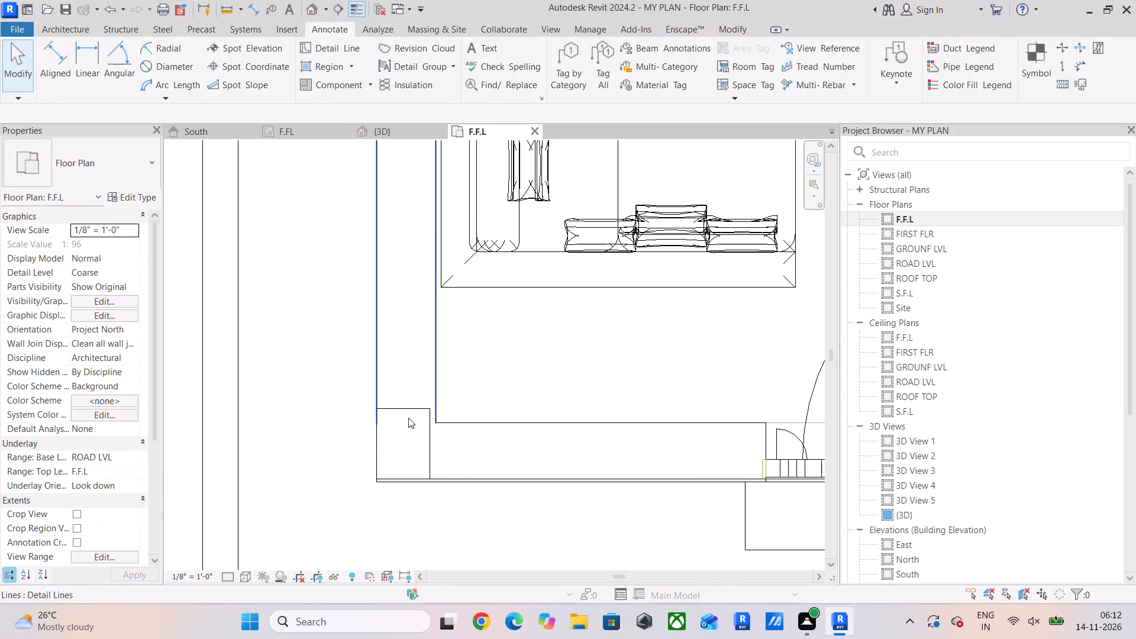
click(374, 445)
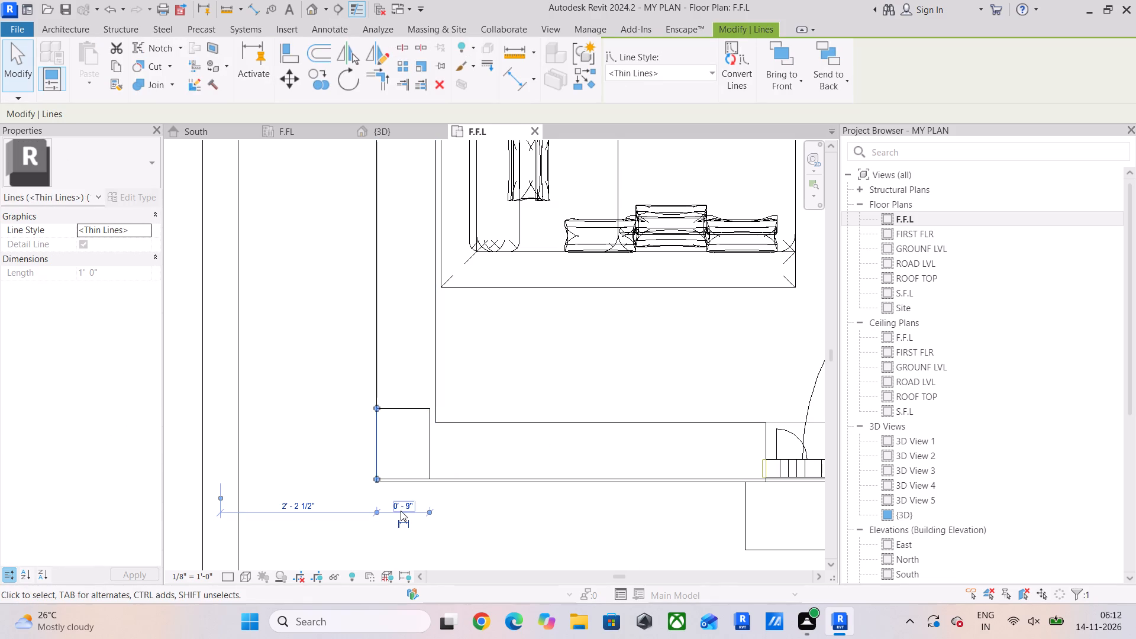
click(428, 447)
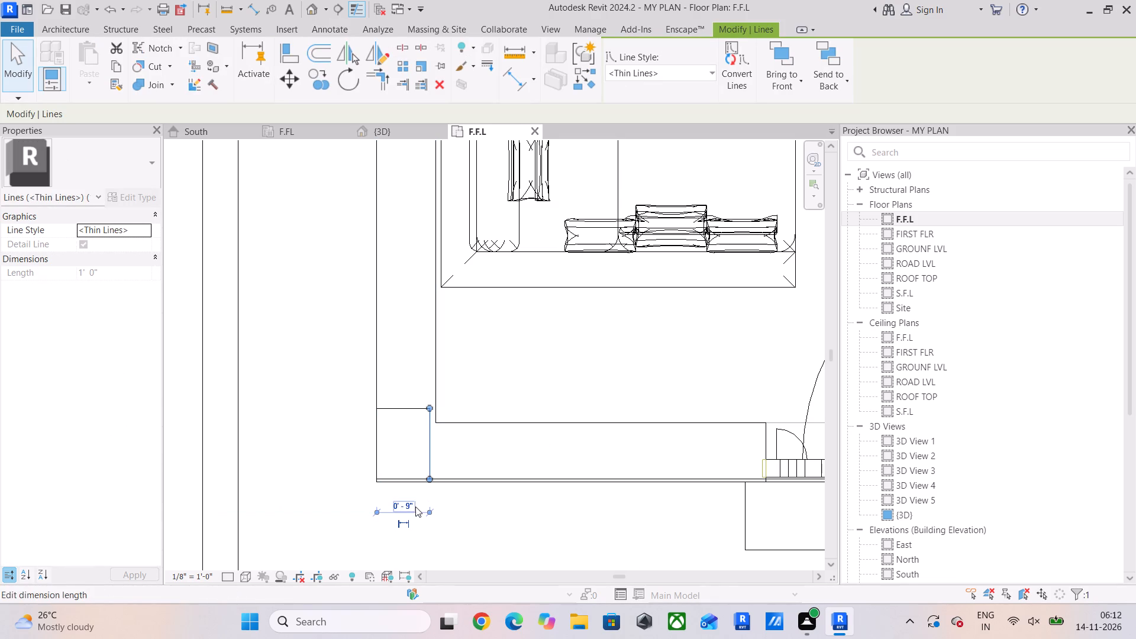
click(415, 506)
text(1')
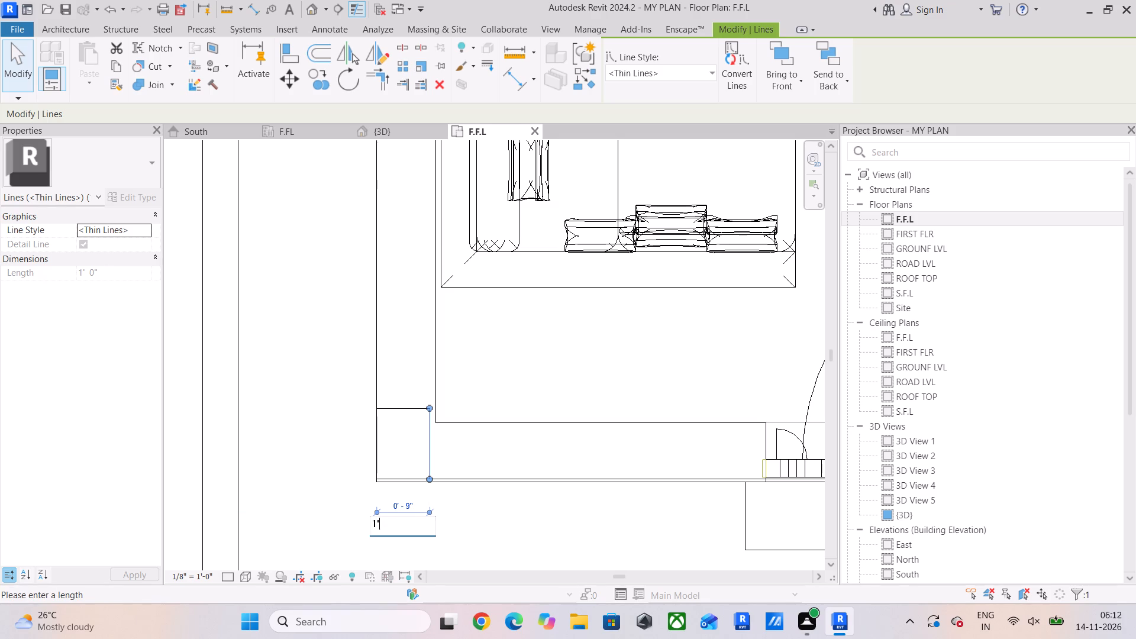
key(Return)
Set the width of the living-room corner rectangle to 10".
click(414, 504)
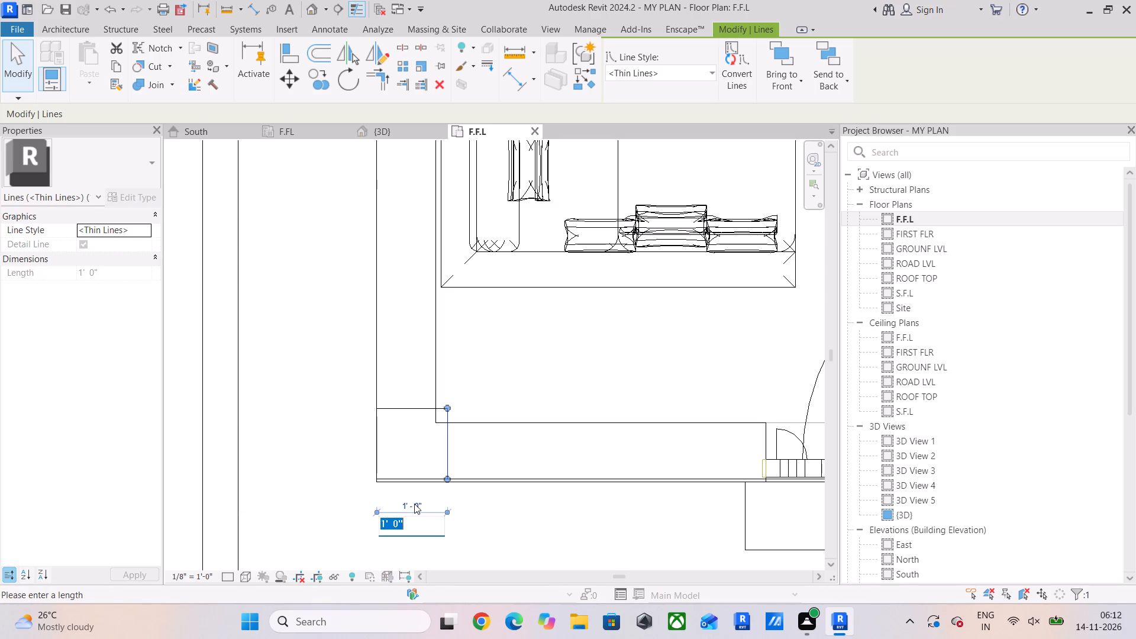
text(10")
key(Return)
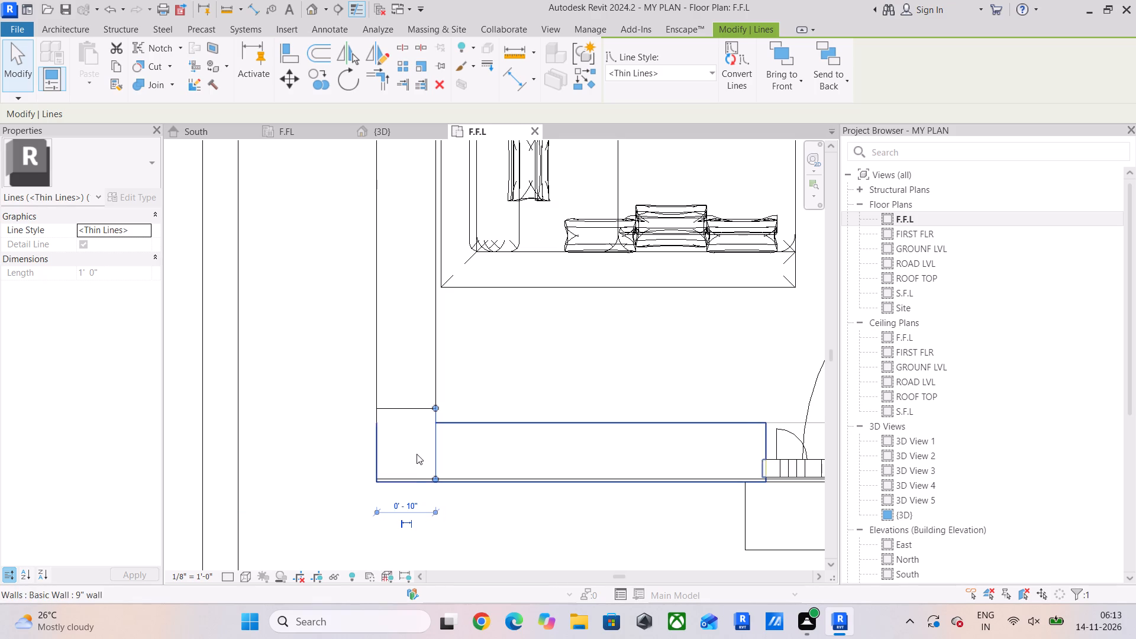
Set the height of the living-room corner rectangle to 12".
click(419, 408)
click(465, 446)
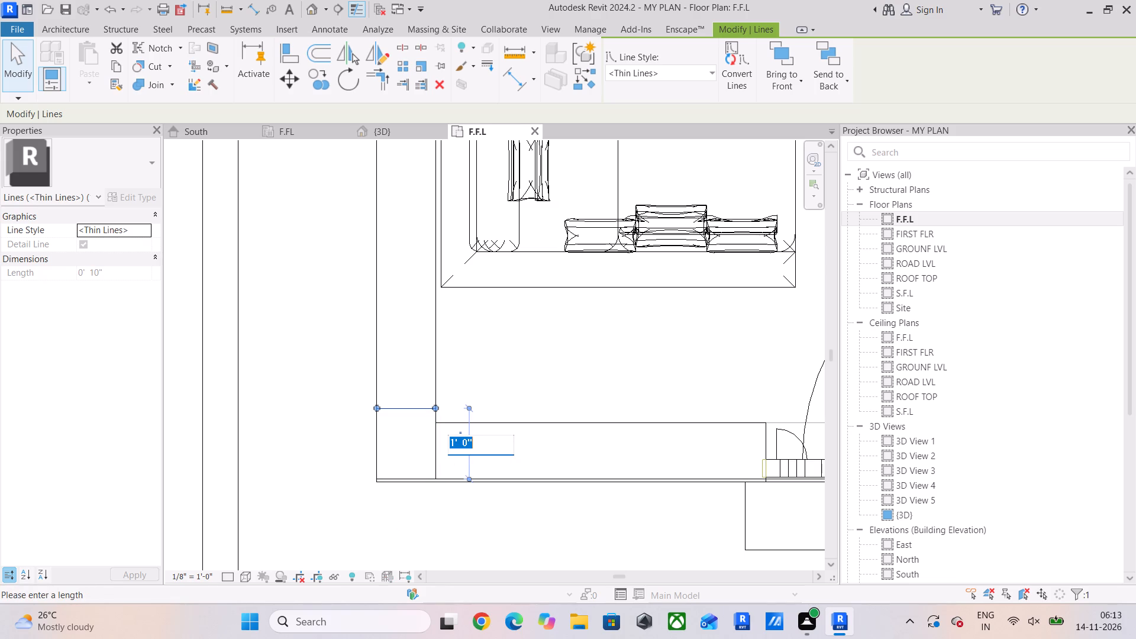
text(12)
key(shift+quotedbl)
key(Return)
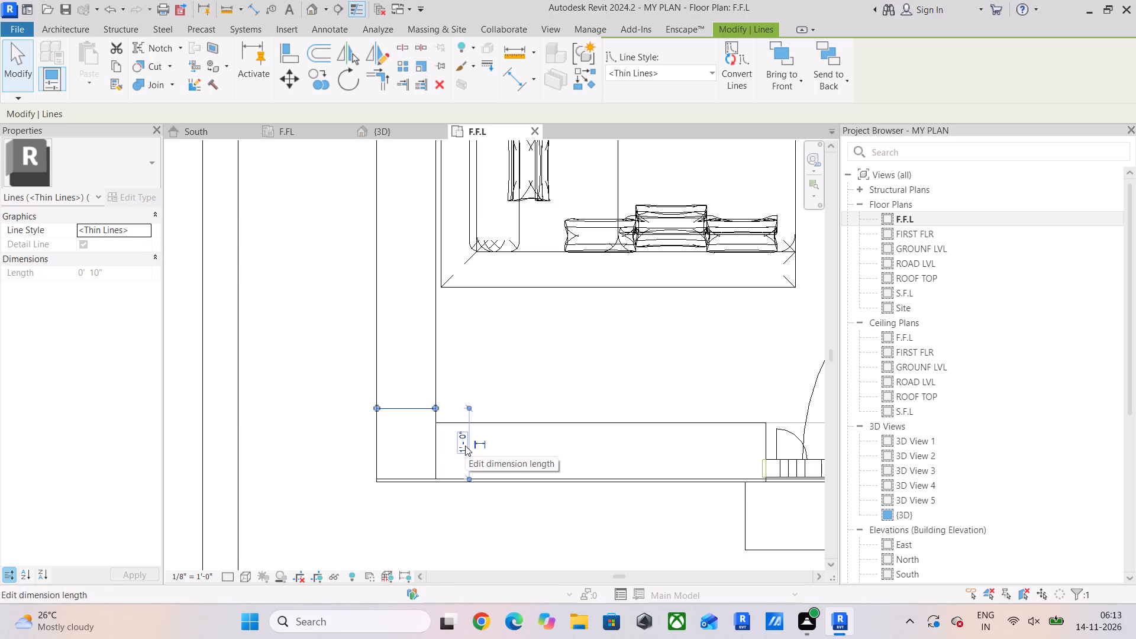
click(514, 356)
Copy the 10" by 12" rectangle from its outer lower corner onto the outer wall where the wall between stairs and living room meets it.
scroll(464, 456, down, 4)
middle_drag(461, 465, 436, 531)
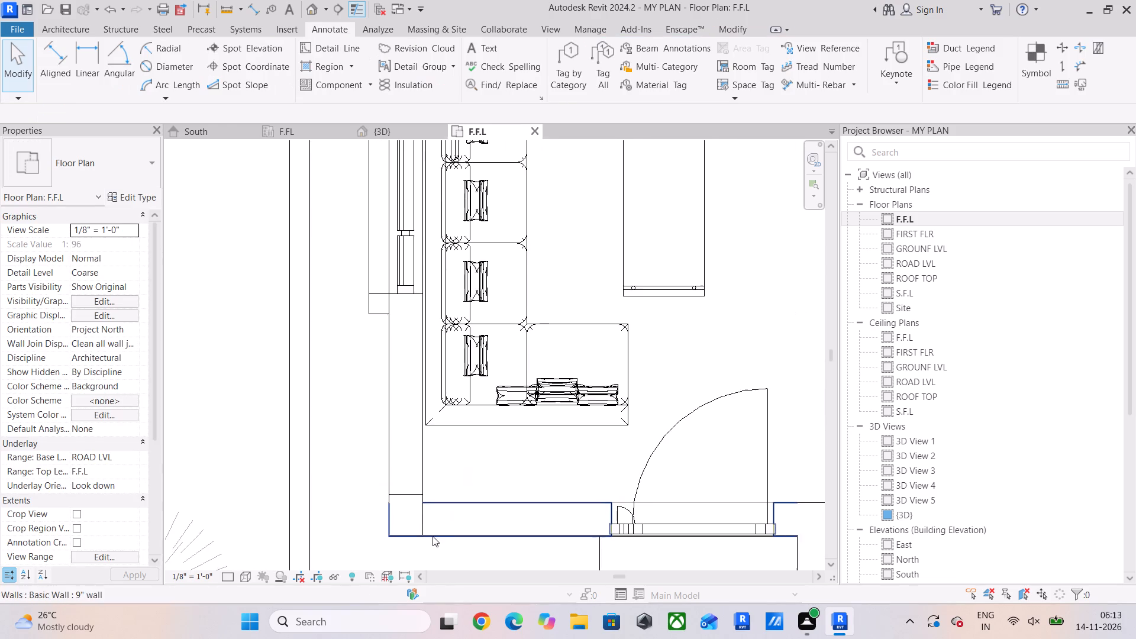
scroll(402, 495, up, 4)
middle_drag(402, 493, 424, 422)
drag(350, 385, 518, 514)
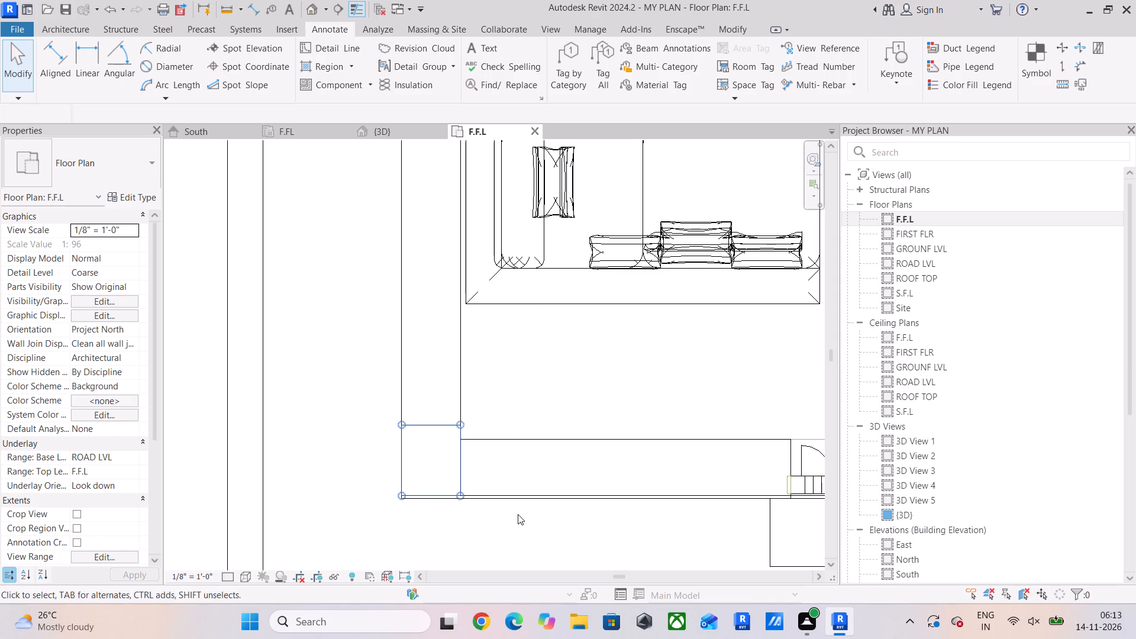
scroll(508, 457, down, 5)
middle_drag(508, 457, 471, 484)
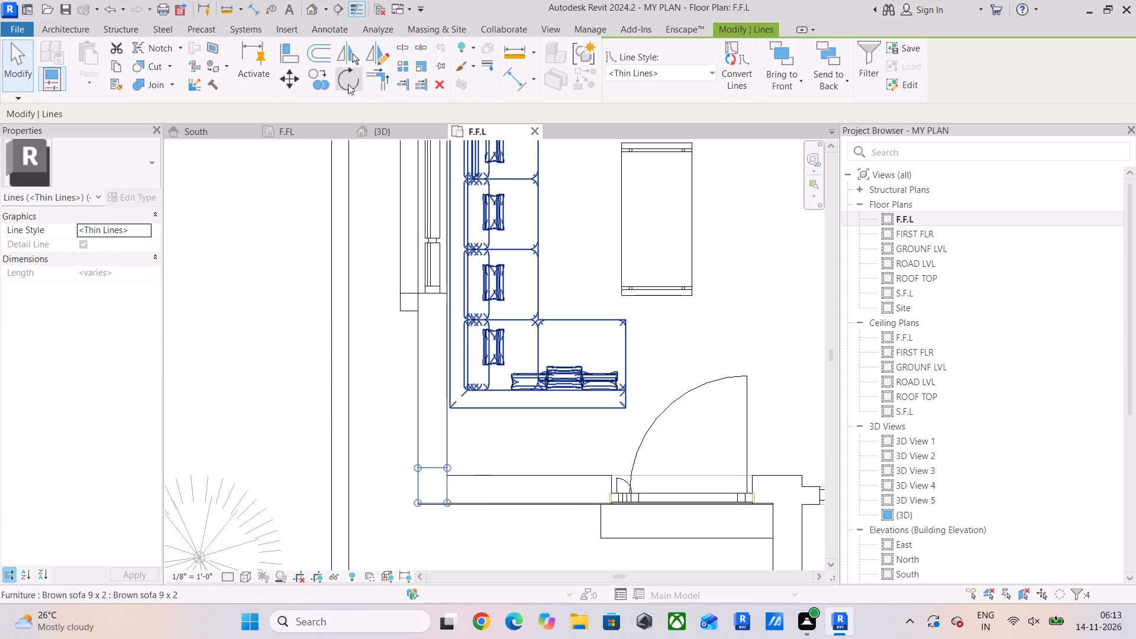
click(310, 82)
scroll(414, 479, up, 6)
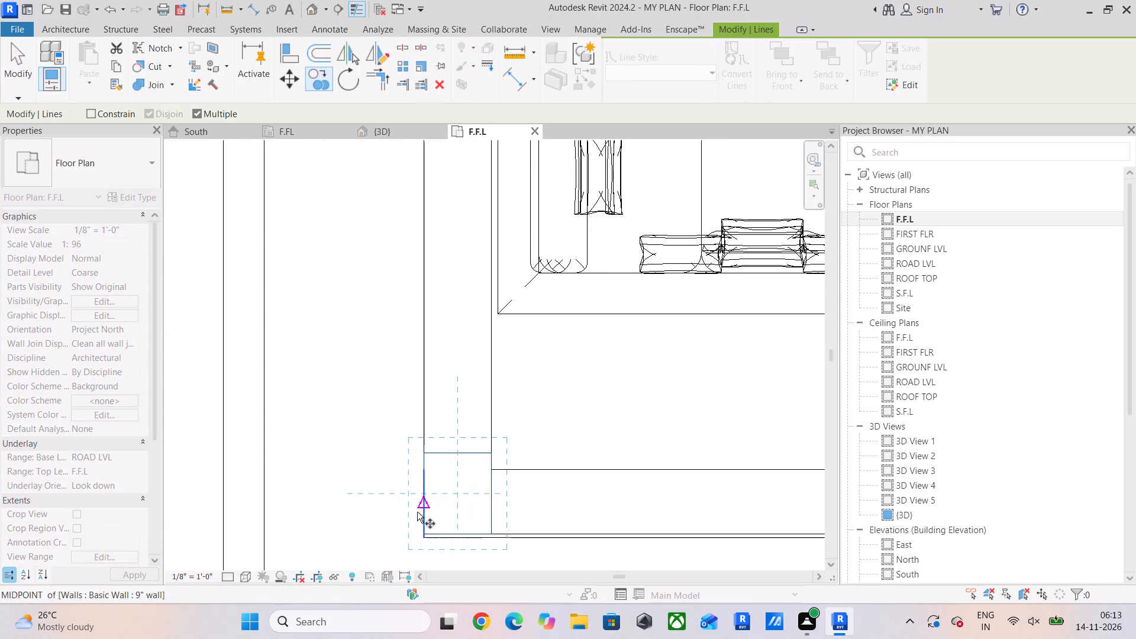
click(420, 532)
scroll(412, 301, down, 11)
middle_drag(412, 301, 412, 330)
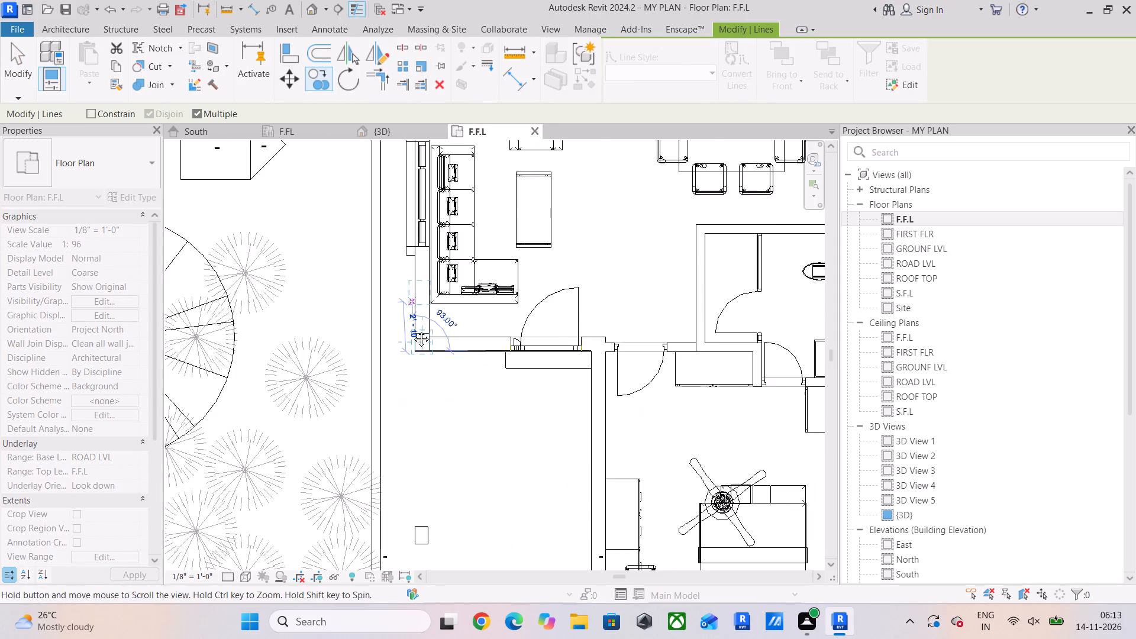
middle_drag(412, 330, 399, 592)
scroll(408, 375, up, 5)
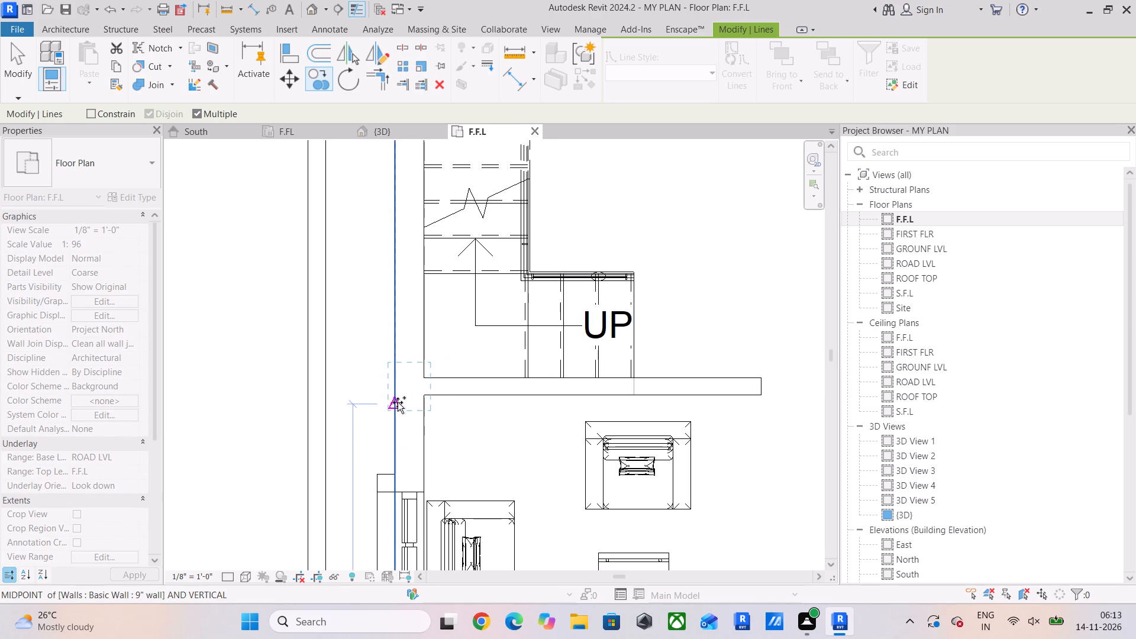
click(395, 404)
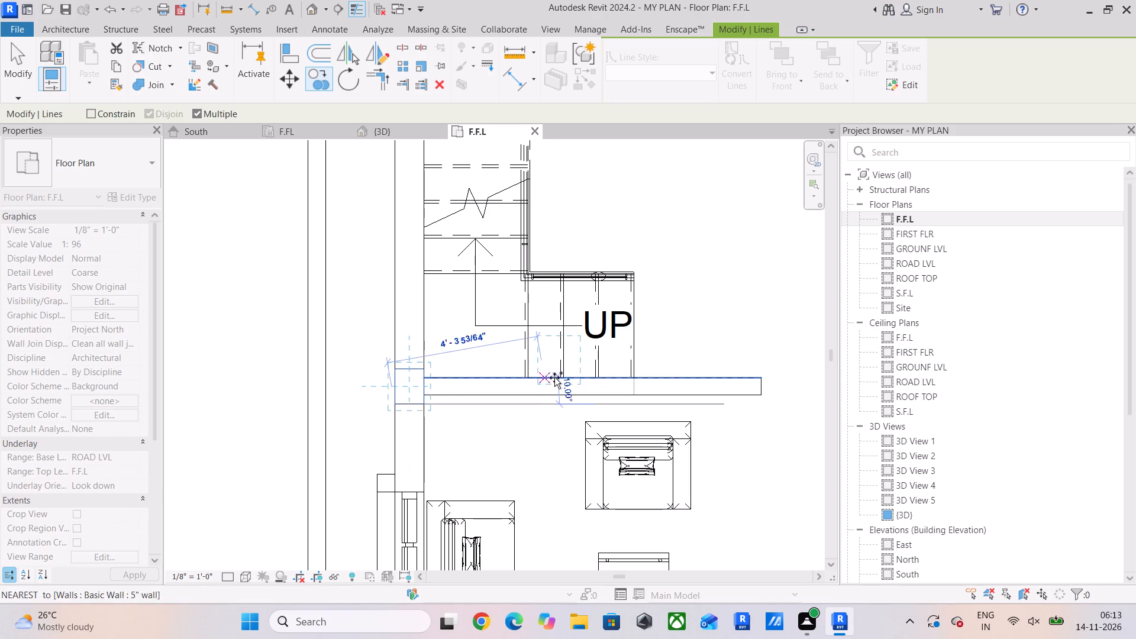
Place another copy of the rectangle at the building's outer wall corner beside the stairs and end the copying.
scroll(570, 370, down, 9)
middle_drag(581, 369, 375, 375)
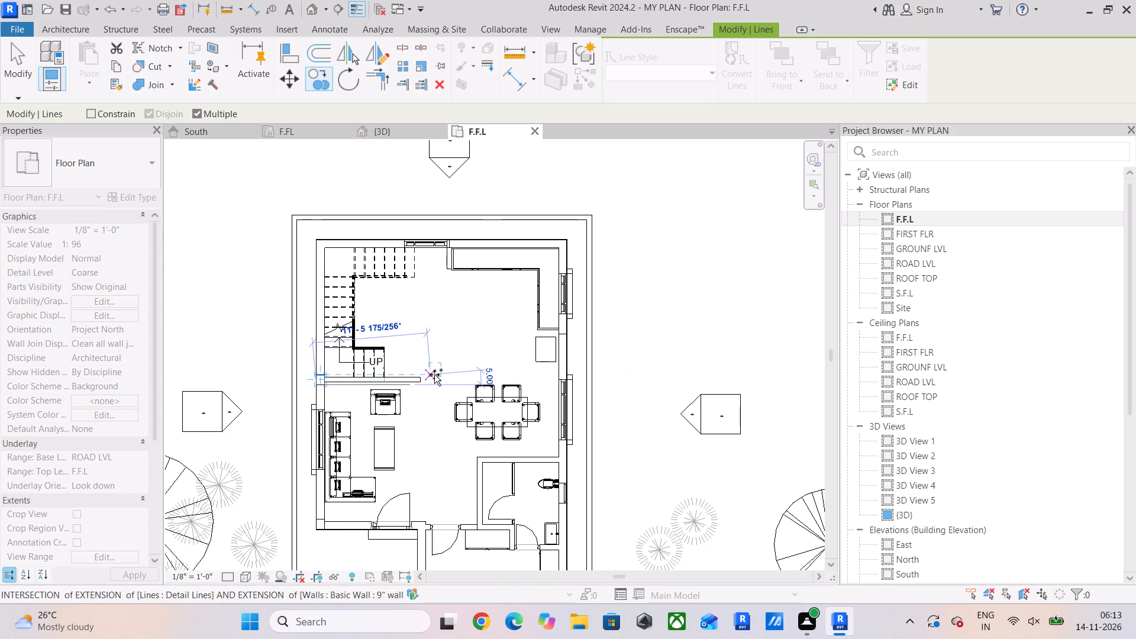
middle_drag(431, 350, 469, 437)
scroll(376, 330, up, 5)
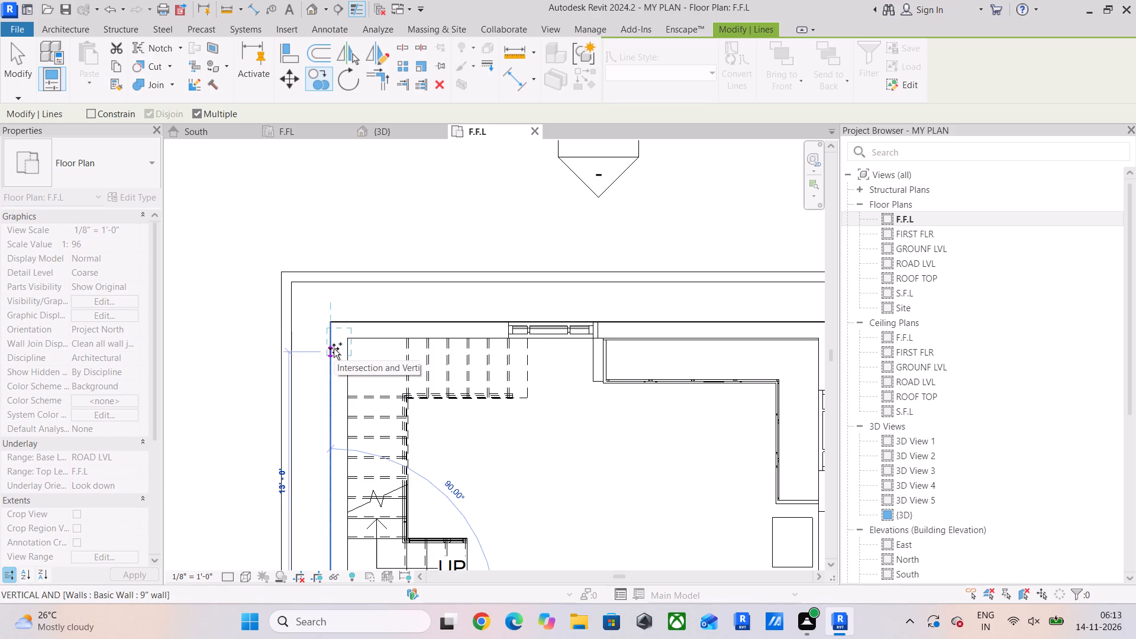
click(333, 346)
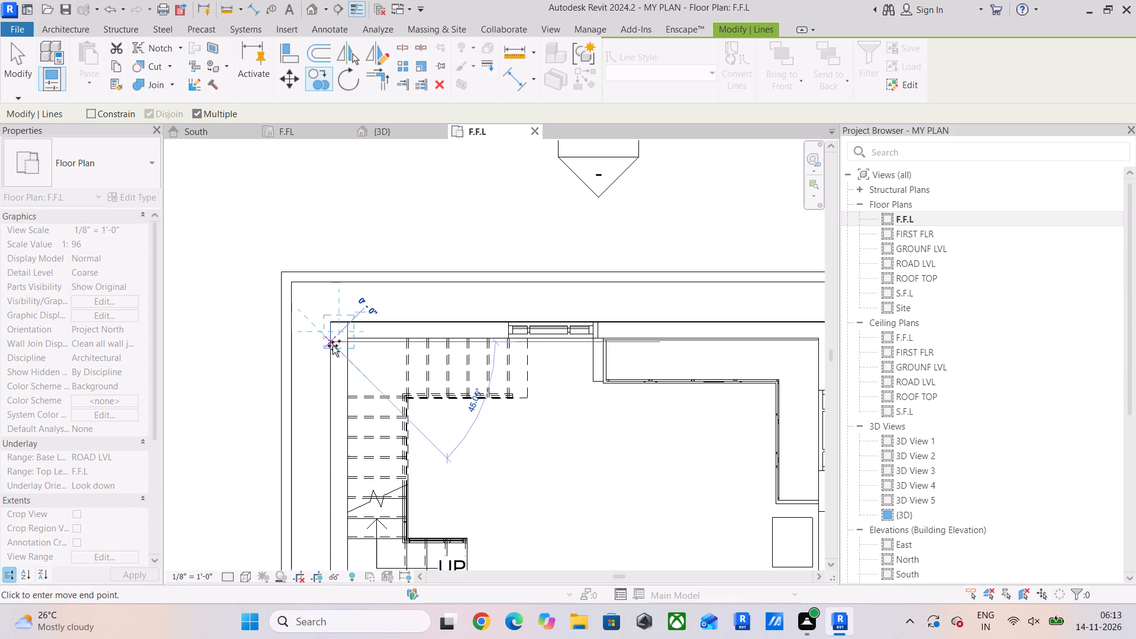
scroll(335, 337, up, 4)
key(Escape)
key(Escape)
key(Escape)
Examine the rectangle at the stair corner and the opposite outer wall corner beside the L-shaped counter.
scroll(350, 316, up, 5)
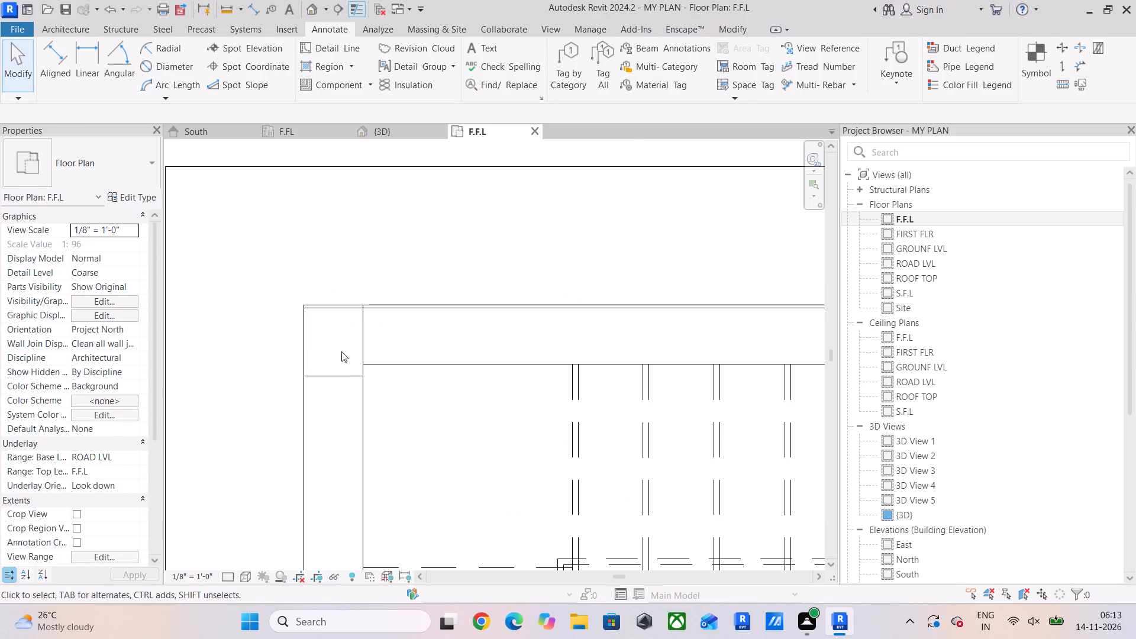
click(339, 376)
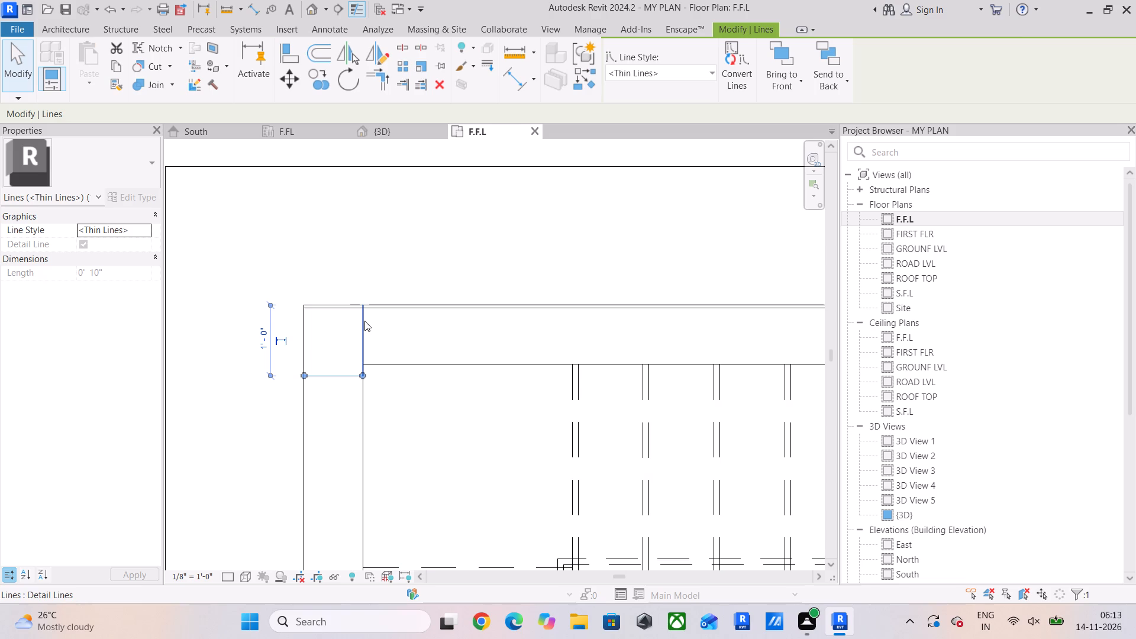
click(283, 285)
drag(289, 271, 392, 396)
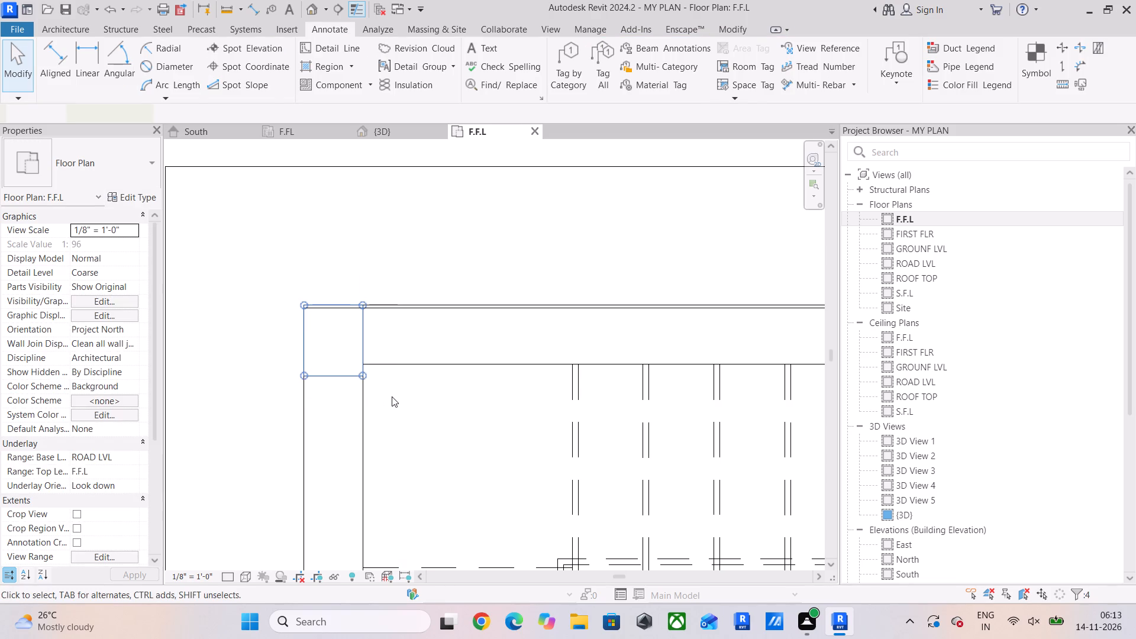
scroll(383, 297, down, 5)
scroll(508, 343, down, 1)
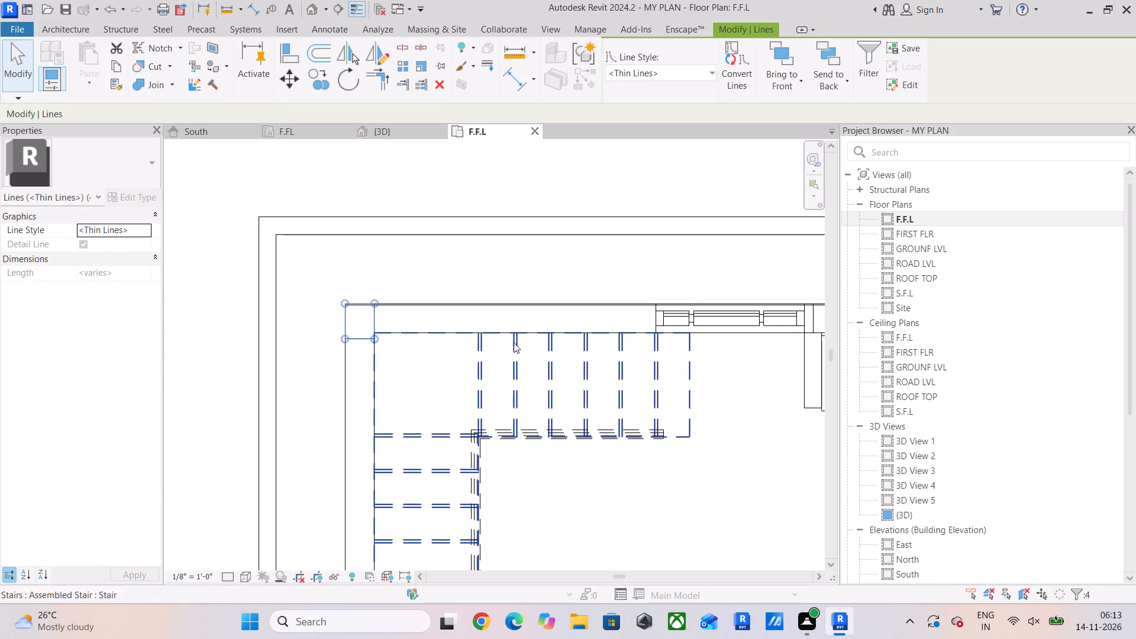
middle_drag(514, 343, 291, 425)
scroll(591, 386, down, 4)
middle_drag(604, 383, 522, 386)
scroll(709, 386, up, 5)
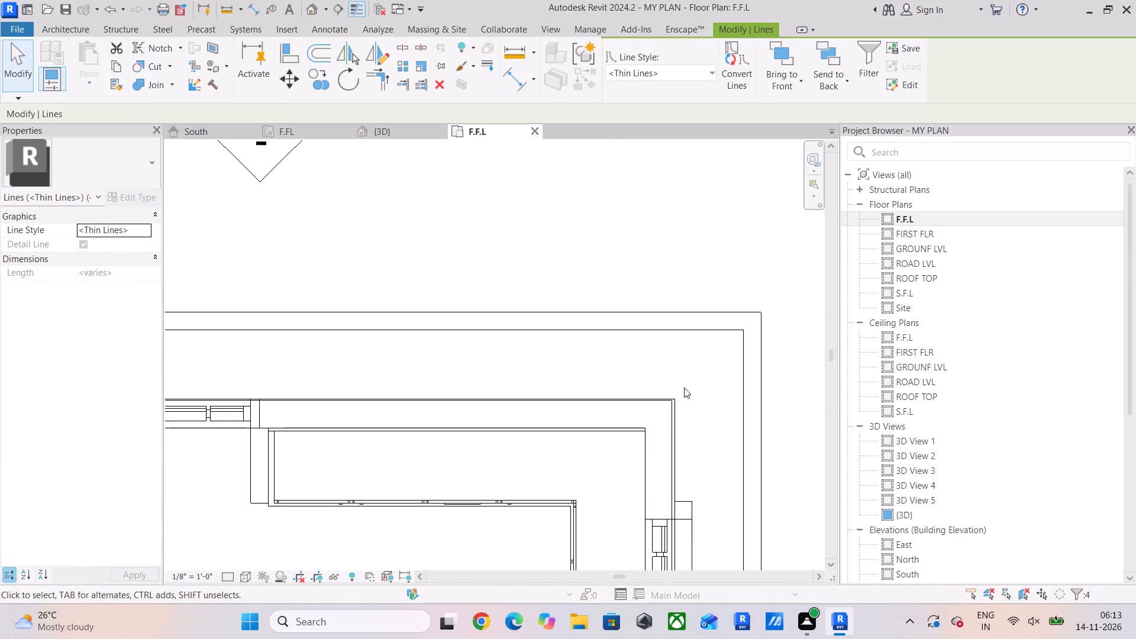
scroll(679, 390, up, 6)
scroll(648, 393, down, 4)
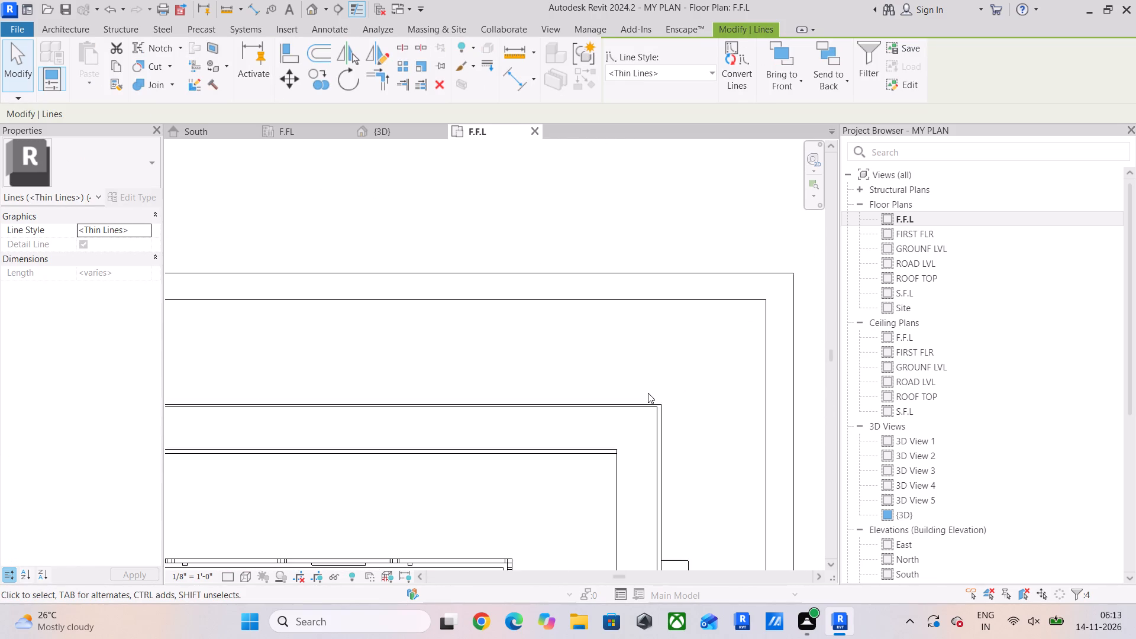
scroll(672, 438, up, 11)
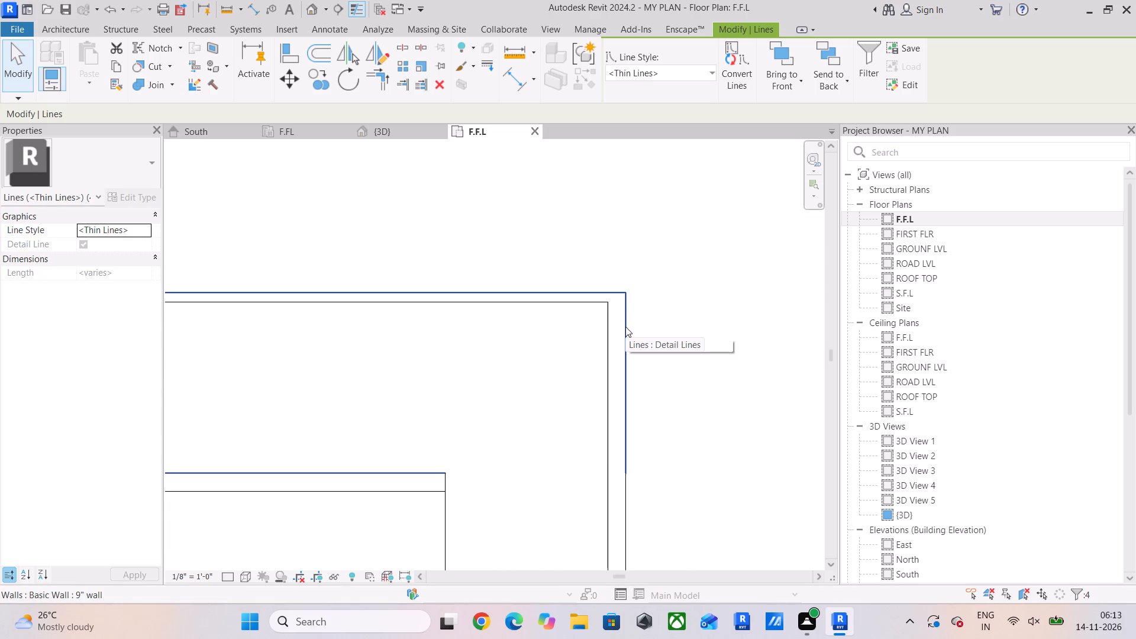
scroll(625, 327, down, 3)
click(625, 327)
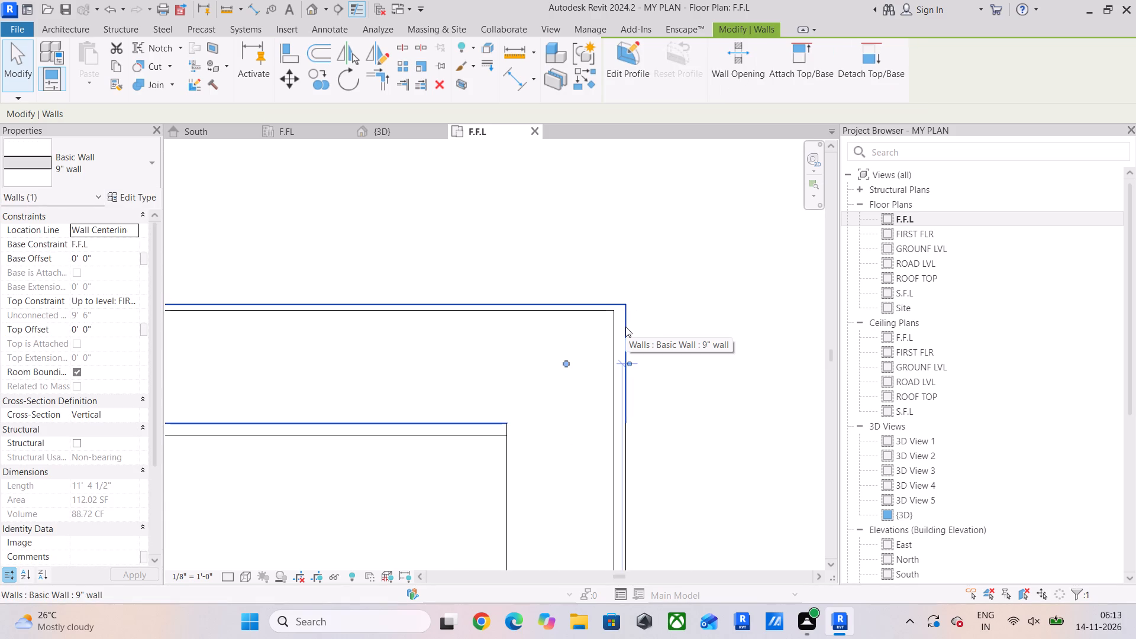
scroll(409, 430, down, 5)
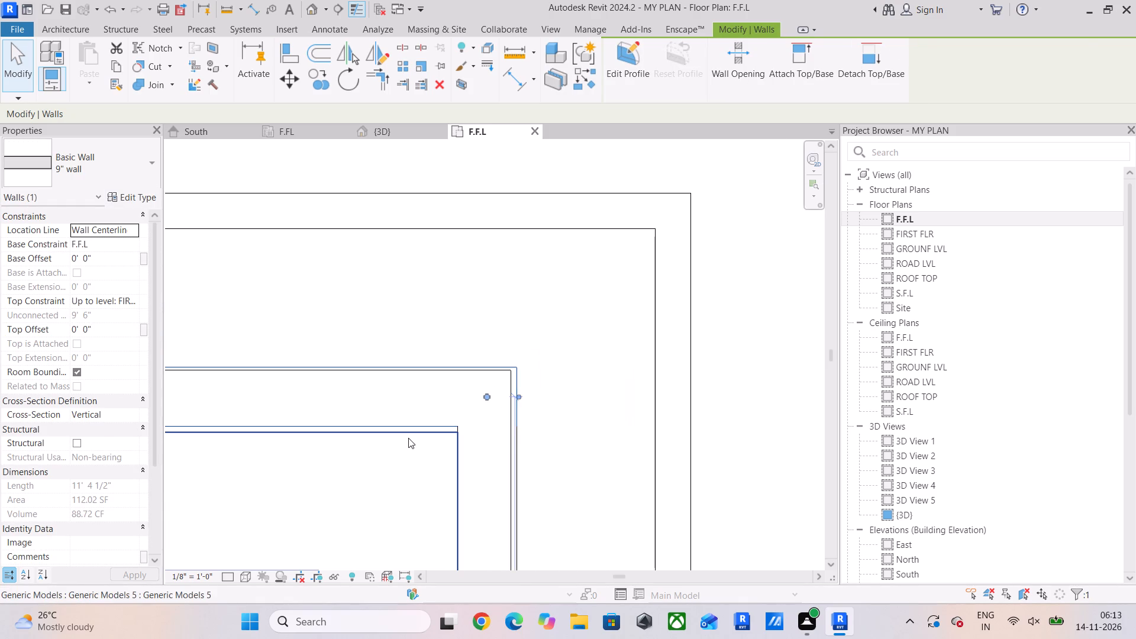
click(406, 453)
scroll(409, 432, down, 5)
middle_drag(409, 432, 609, 395)
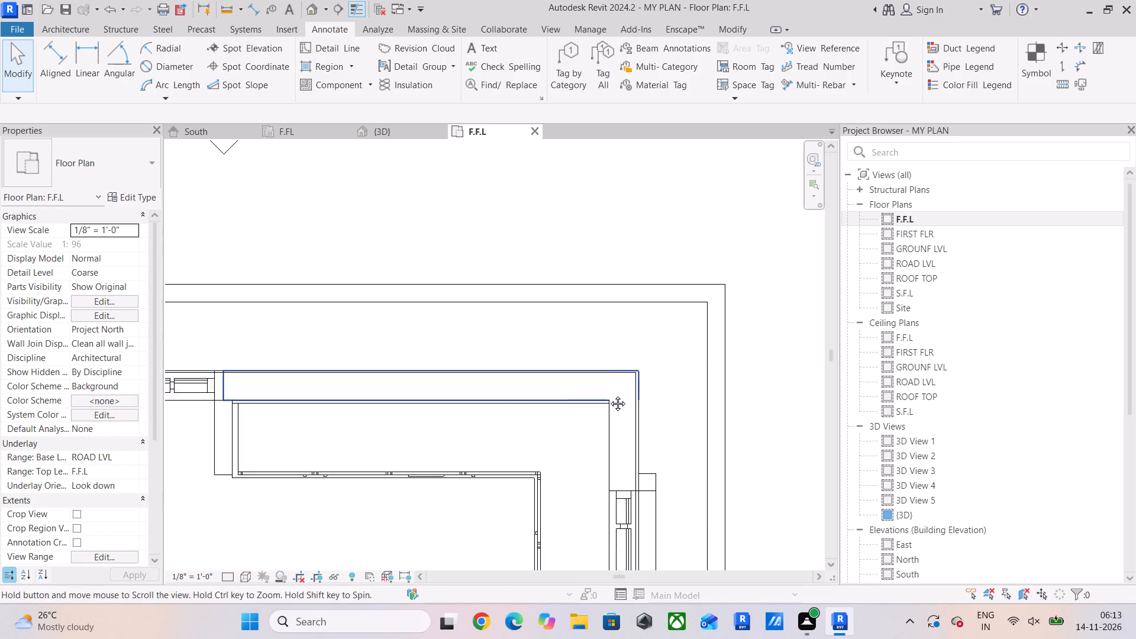
middle_drag(609, 395, 617, 391)
scroll(241, 382, up, 5)
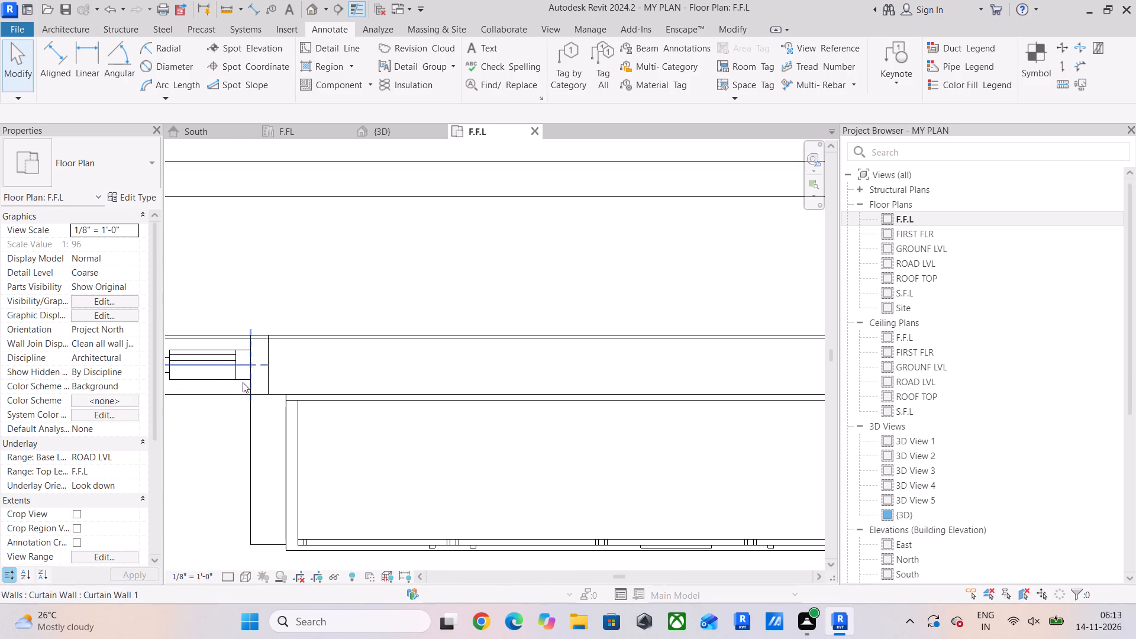
Set the F.F.L floor plan's visual style to Wireframe.
click(246, 575)
click(291, 488)
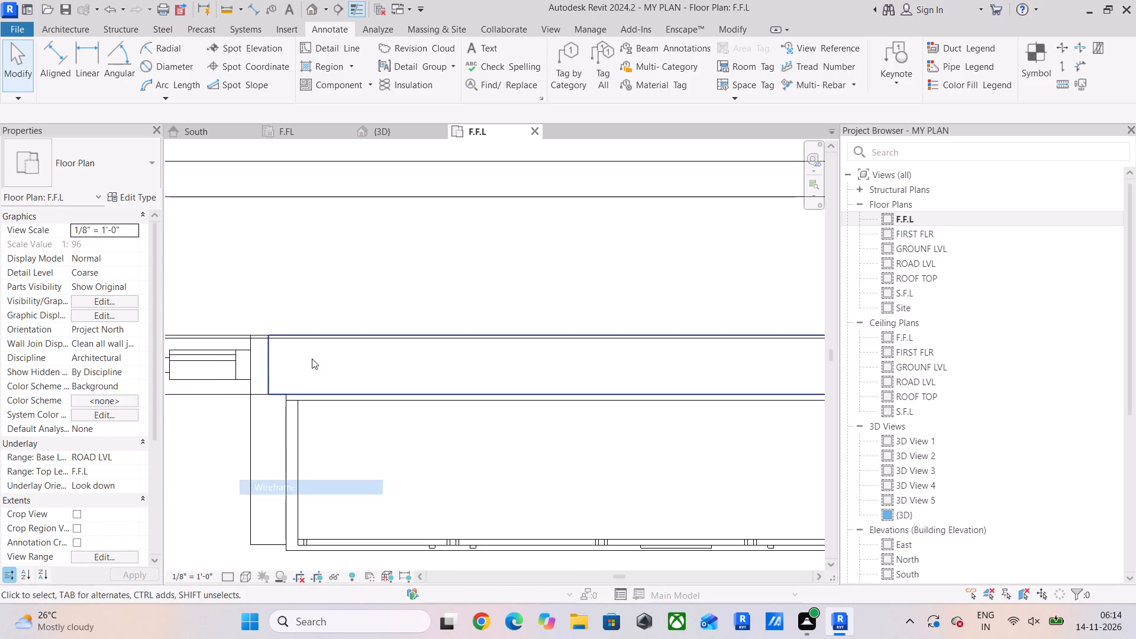
Set the F.F.L floor plan's detail level to Fine.
scroll(285, 334, up, 5)
scroll(285, 340, down, 4)
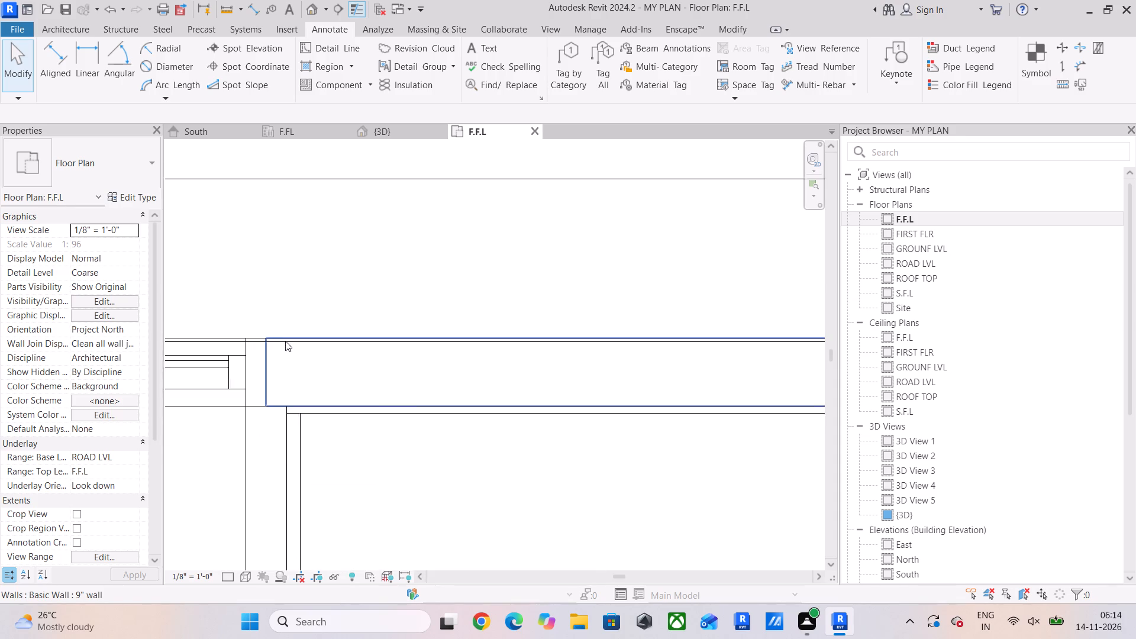
scroll(285, 341, down, 8)
middle_drag(308, 373, 376, 379)
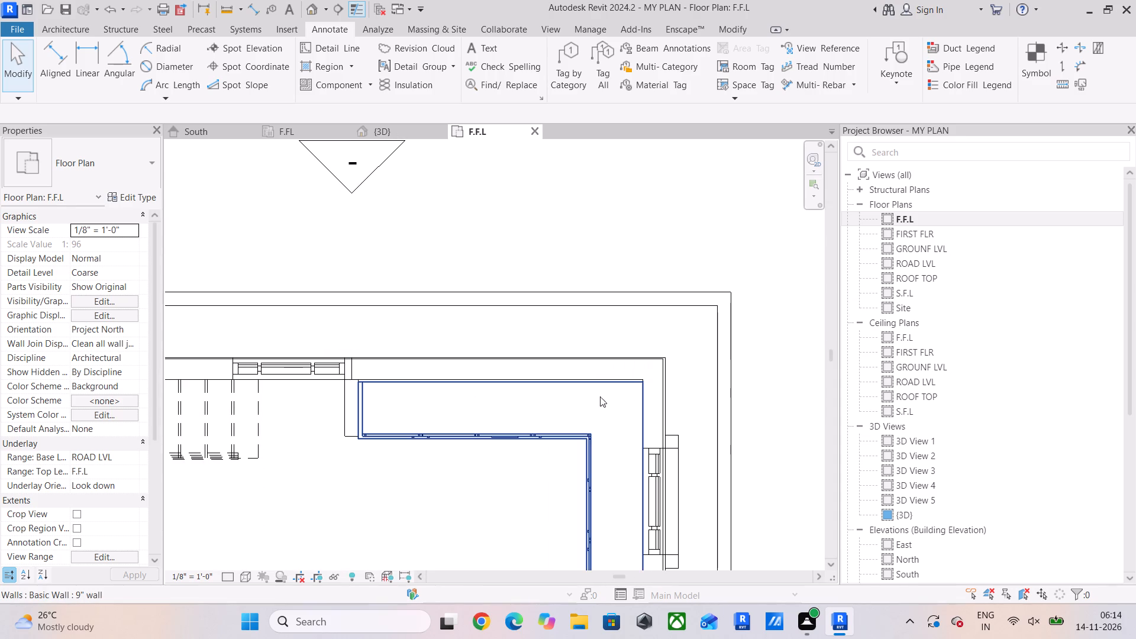
scroll(357, 402, up, 1)
middle_drag(357, 402, 664, 409)
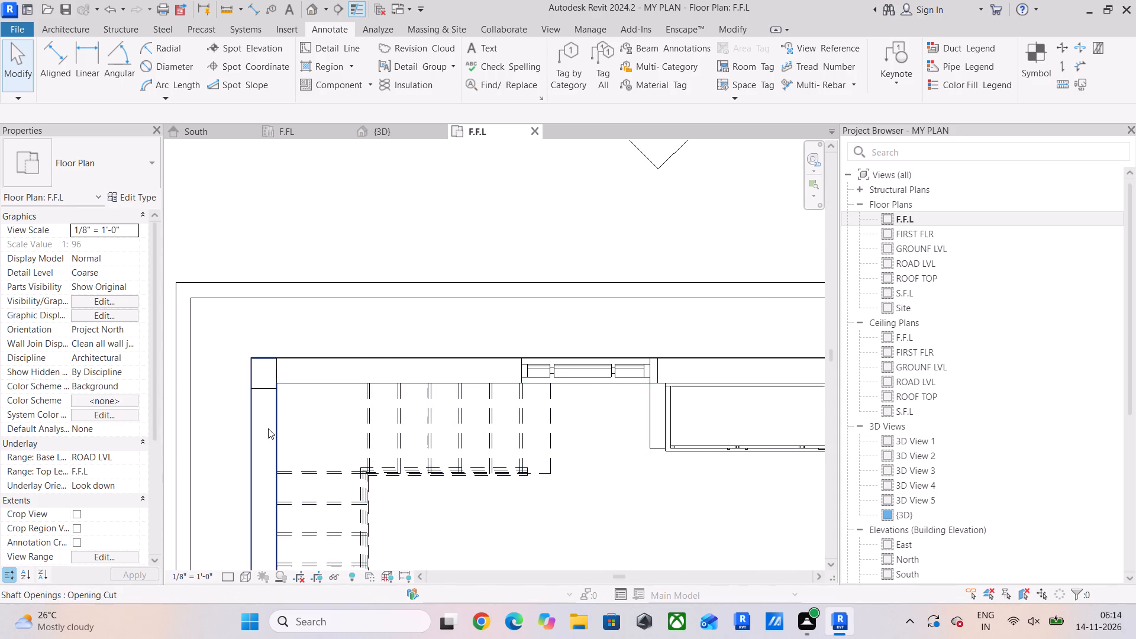
scroll(268, 428, up, 5)
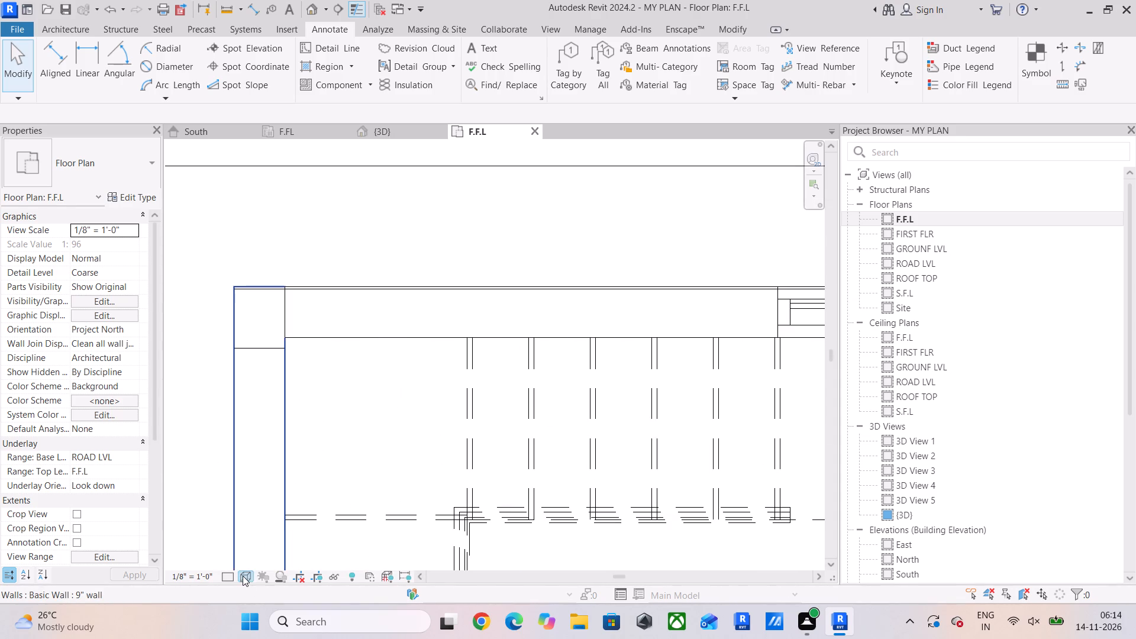
click(227, 574)
click(233, 567)
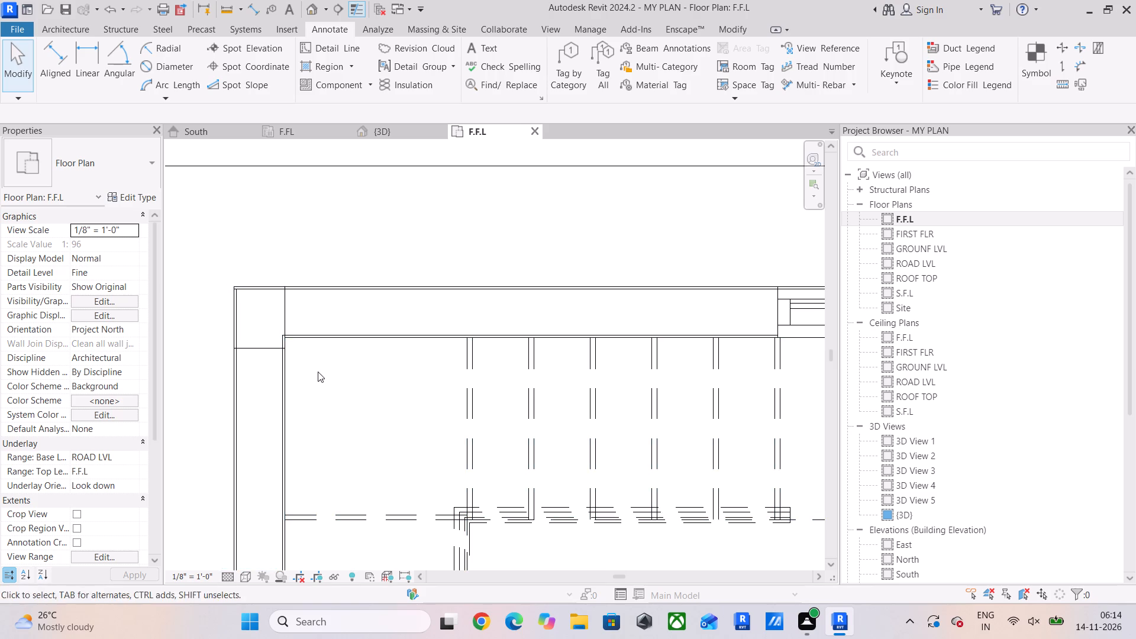
Examine the outer wall from the stair-corner rectangle past the window to the L-shaped counter for the next column position.
middle_drag(321, 368, 302, 428)
middle_drag(480, 400, 106, 485)
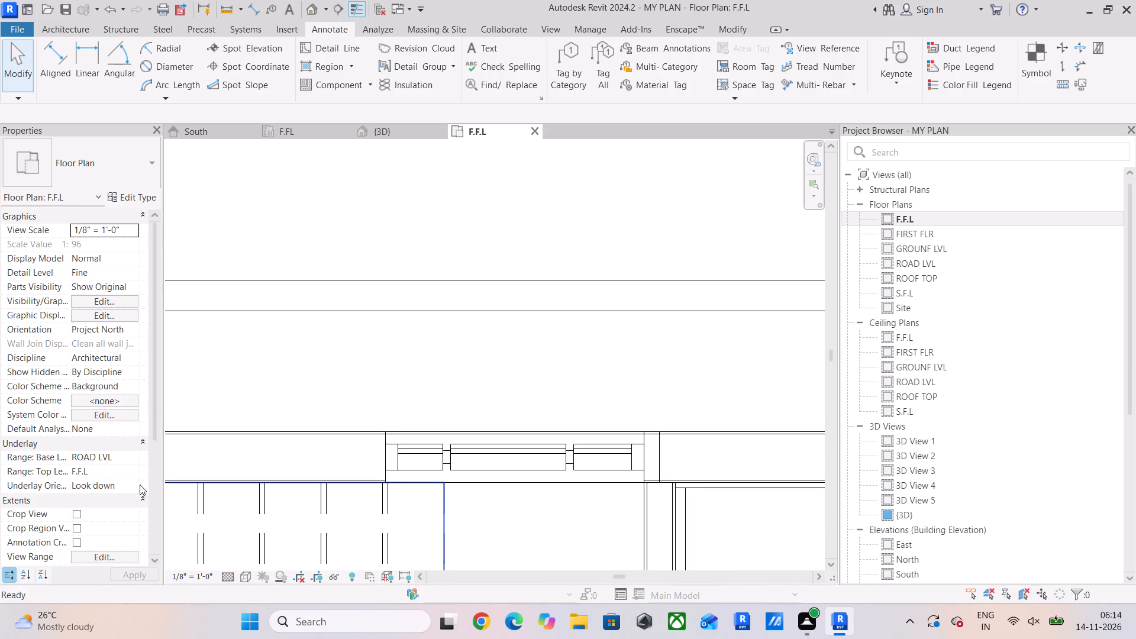
middle_drag(503, 486, 249, 505)
scroll(395, 430, up, 4)
scroll(396, 454, down, 10)
middle_drag(398, 472, 772, 466)
scroll(470, 472, up, 5)
scroll(363, 486, up, 5)
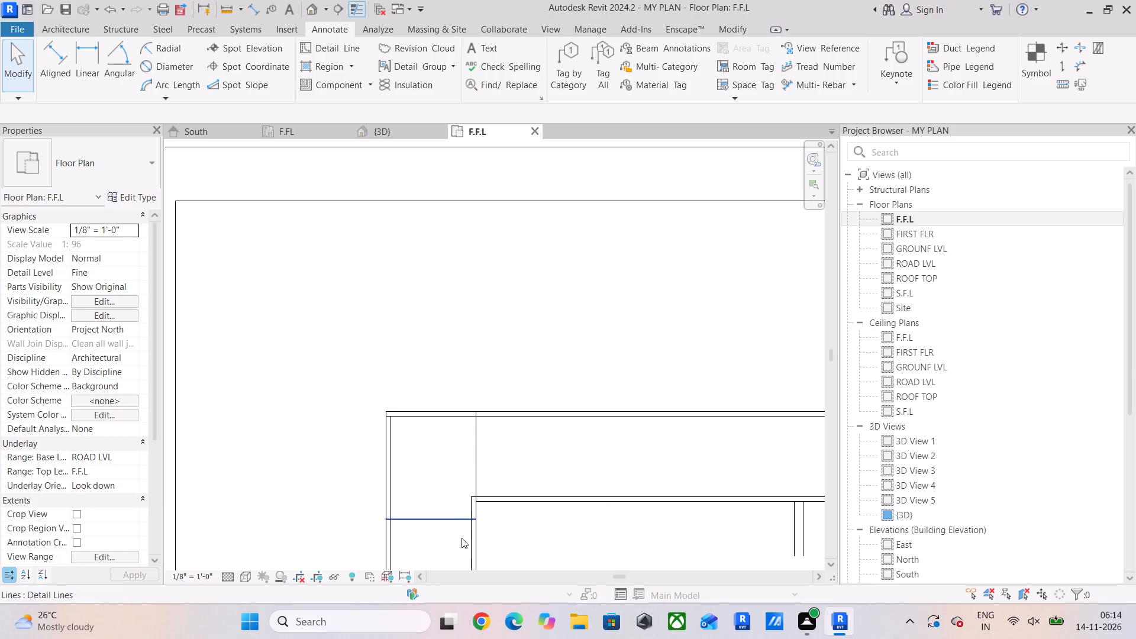
scroll(449, 560, down, 11)
middle_drag(470, 548, 377, 313)
scroll(399, 347, down, 5)
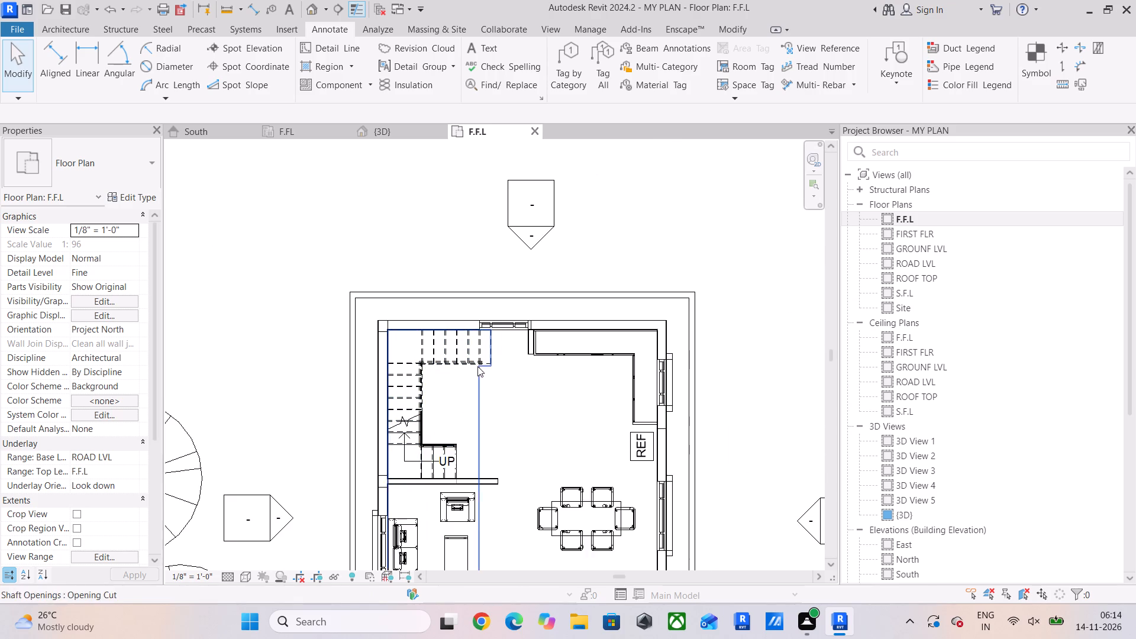
middle_drag(477, 366, 283, 377)
middle_drag(283, 377, 328, 429)
scroll(328, 429, down, 1)
scroll(229, 407, up, 8)
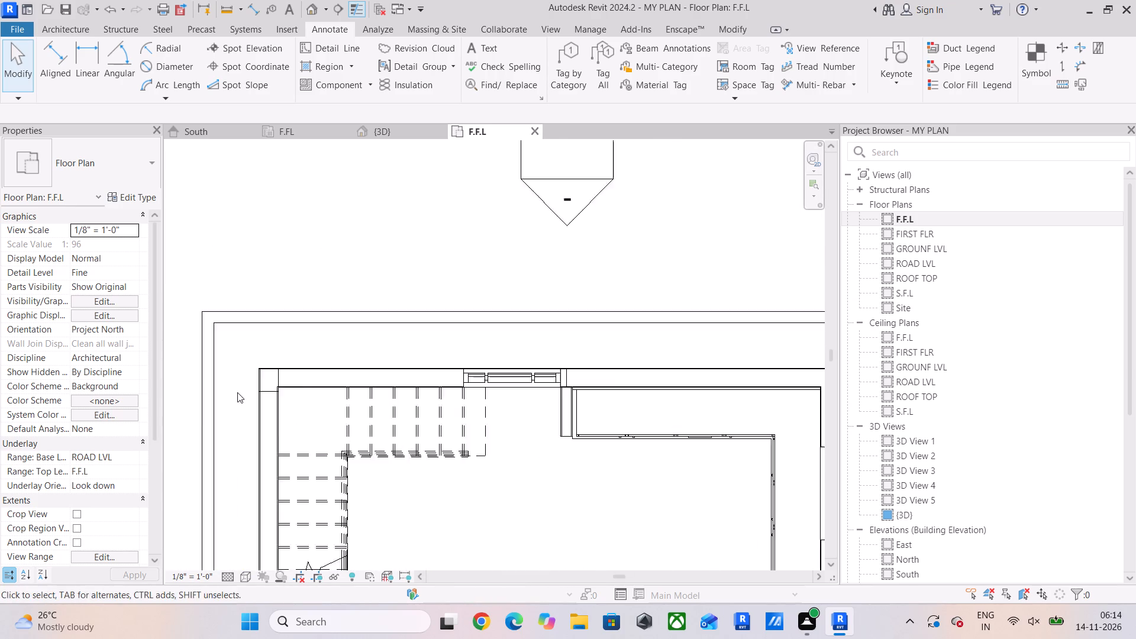
scroll(237, 392, up, 2)
drag(253, 333, 338, 425)
scroll(333, 337, up, 6)
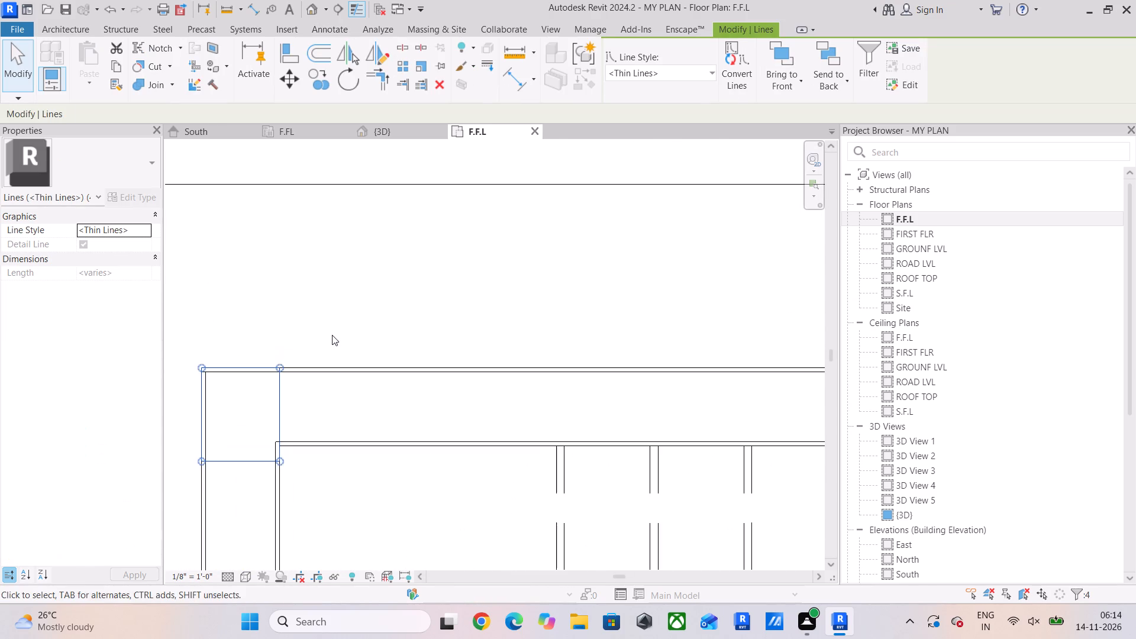
scroll(259, 371, up, 4)
scroll(257, 370, down, 11)
middle_drag(416, 425, 251, 393)
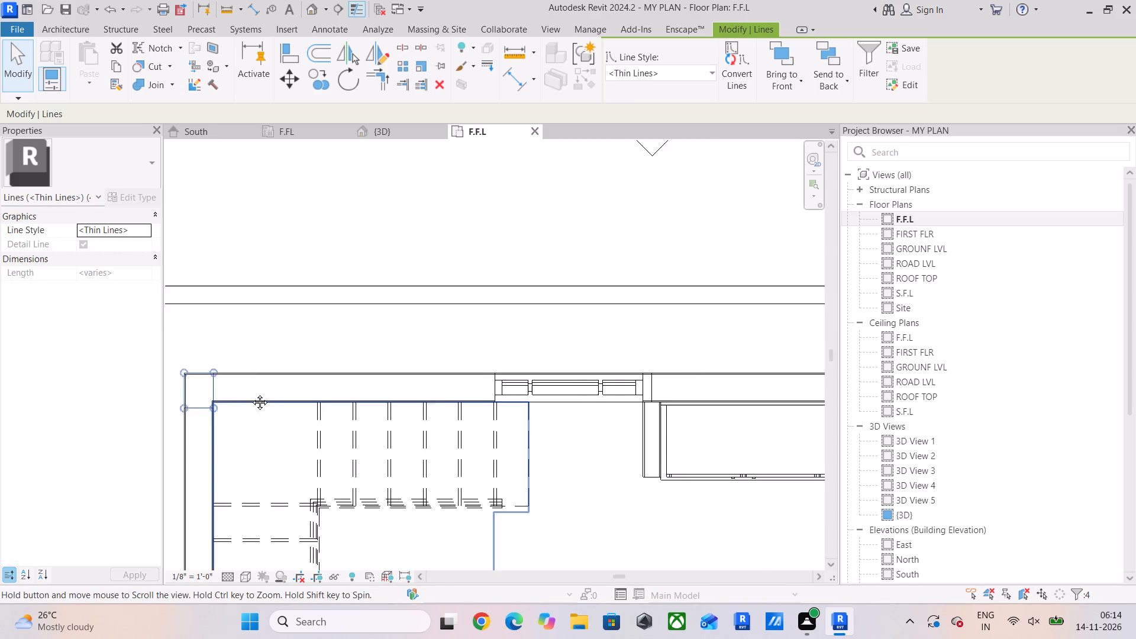
middle_drag(251, 393, 243, 389)
scroll(243, 389, down, 4)
scroll(305, 399, down, 3)
middle_drag(305, 399, 296, 315)
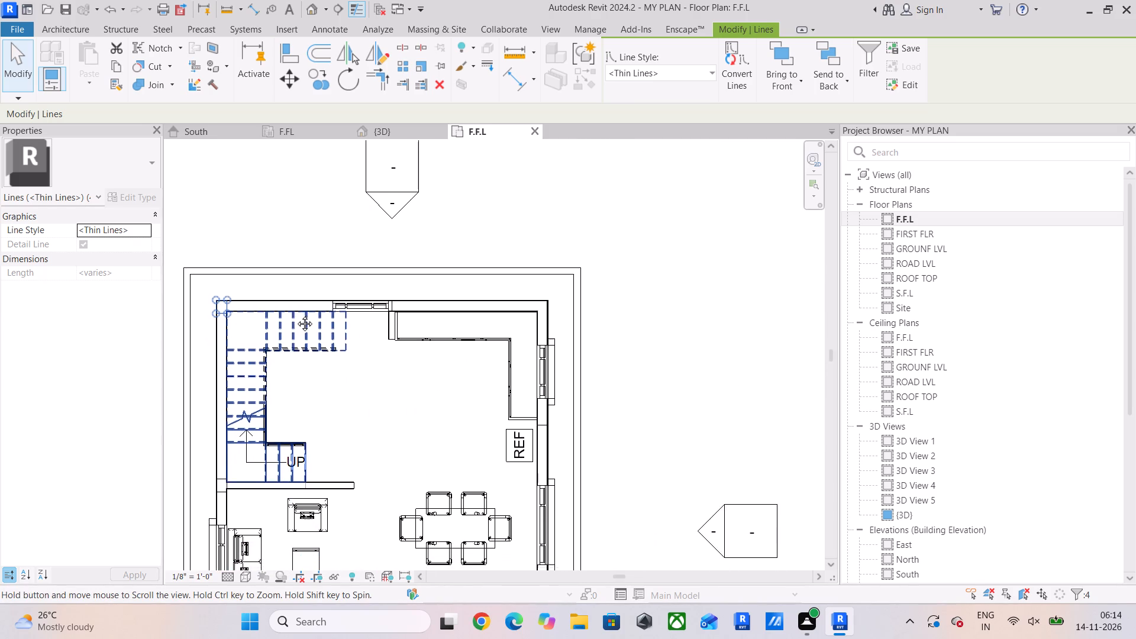
middle_drag(296, 315, 293, 285)
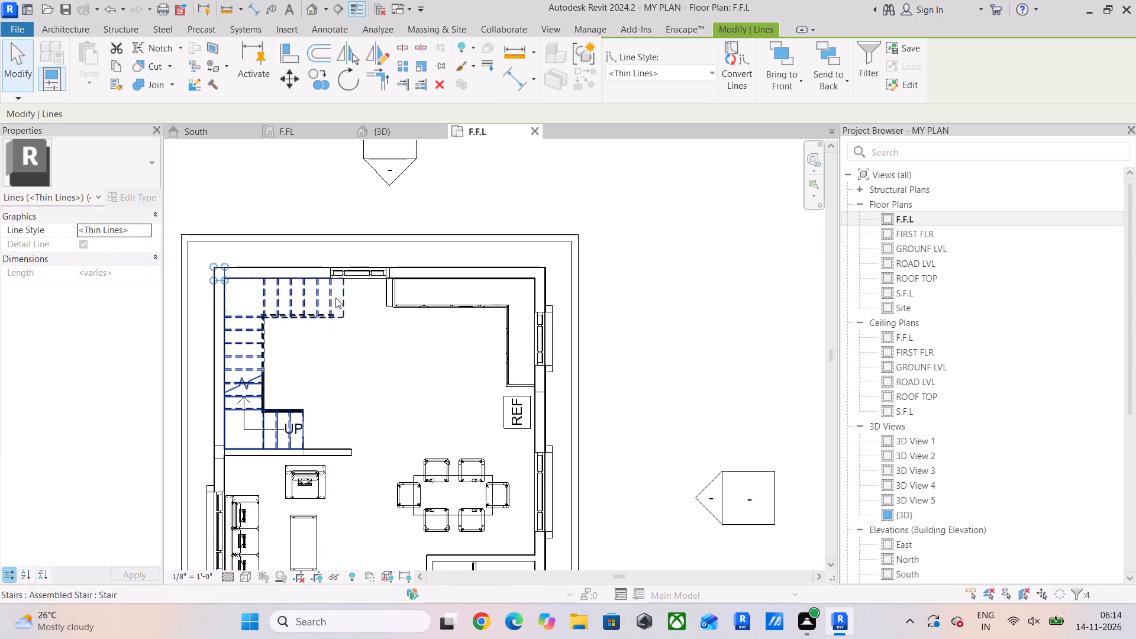
Delete the curtain wall window in the outer wall between the stairs and the L-shaped counter.
scroll(333, 280, up, 4)
click(377, 269)
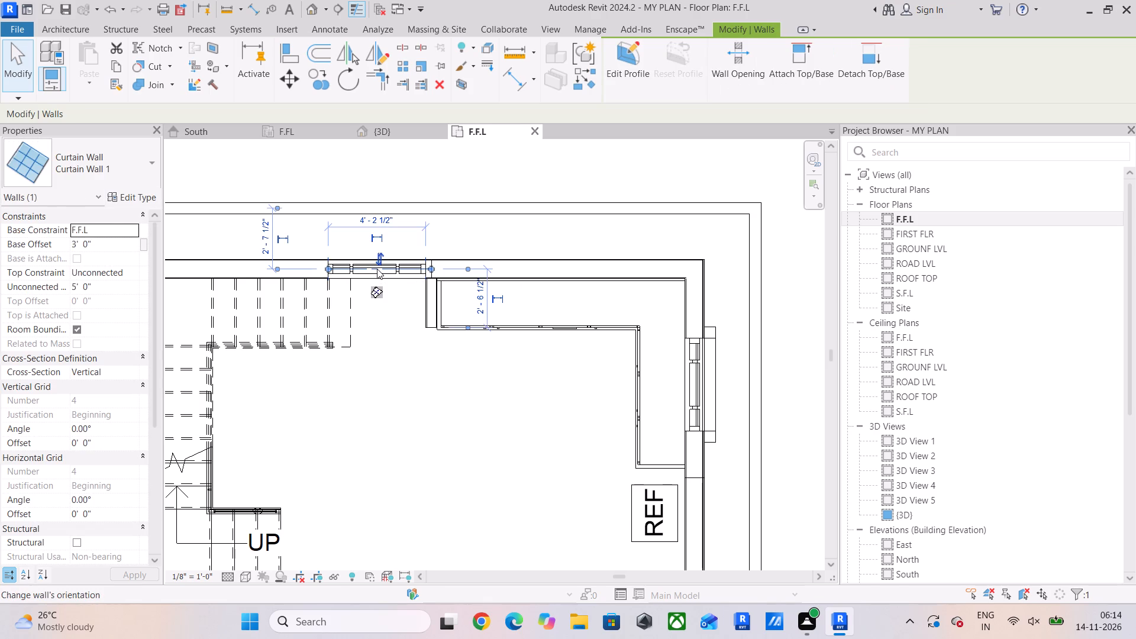
key(Delete)
Copy the stair-corner rectangle from its outer edge midpoint 11'-0" along the outer wall, between the stairs and the L-shaped counter.
scroll(377, 269, down, 1)
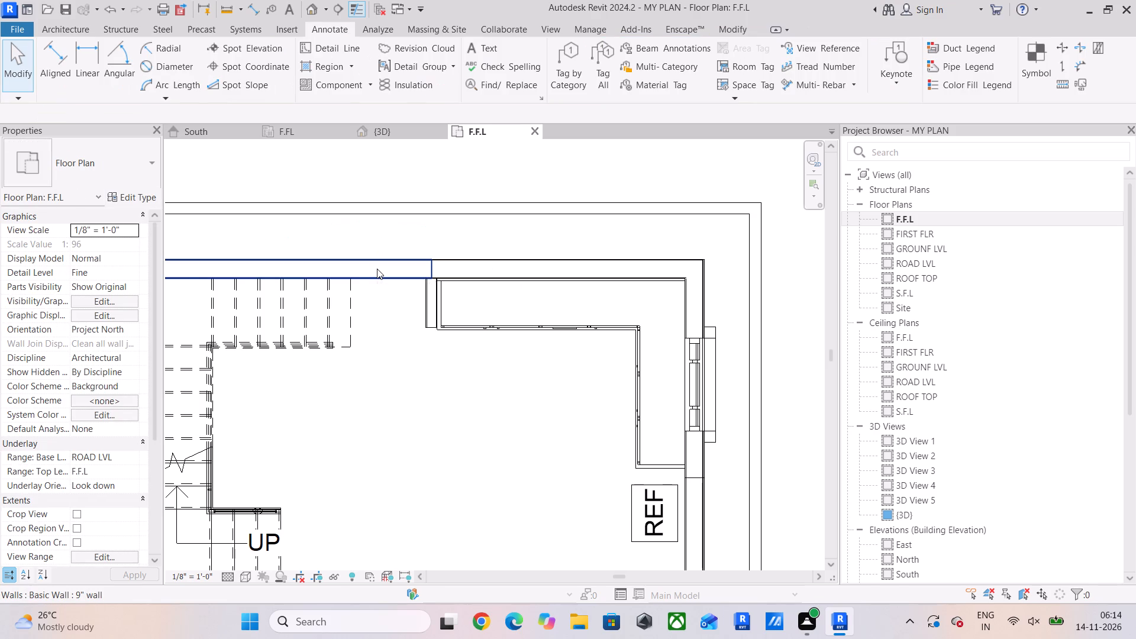
scroll(377, 269, down, 4)
middle_drag(377, 269, 393, 312)
scroll(246, 309, up, 4)
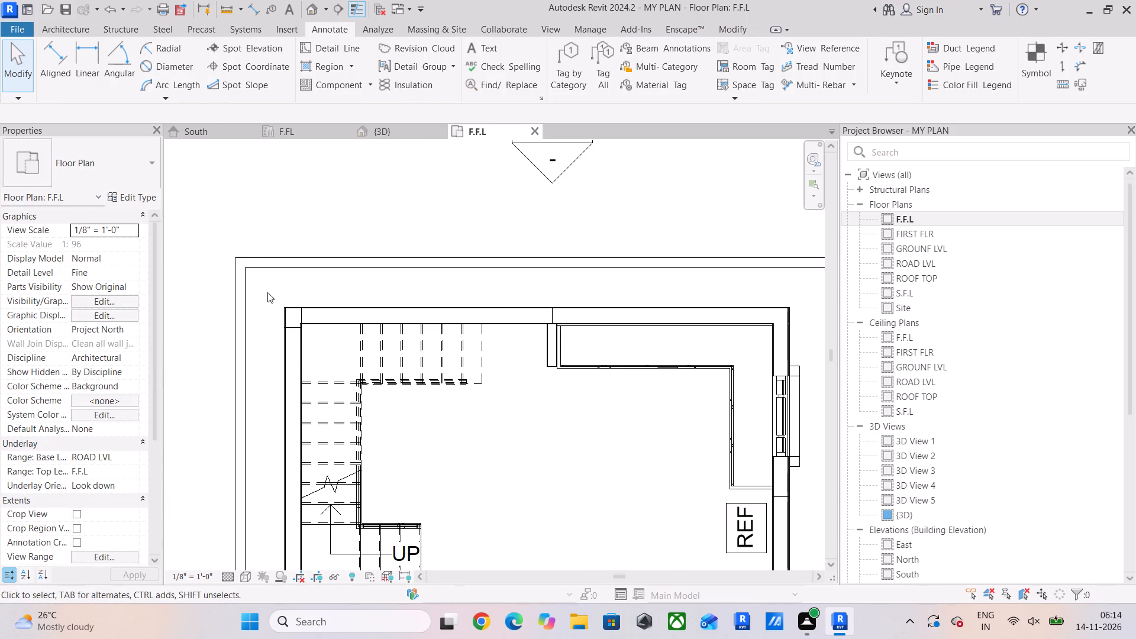
click(267, 292)
scroll(272, 298, up, 1)
drag(273, 278, 324, 357)
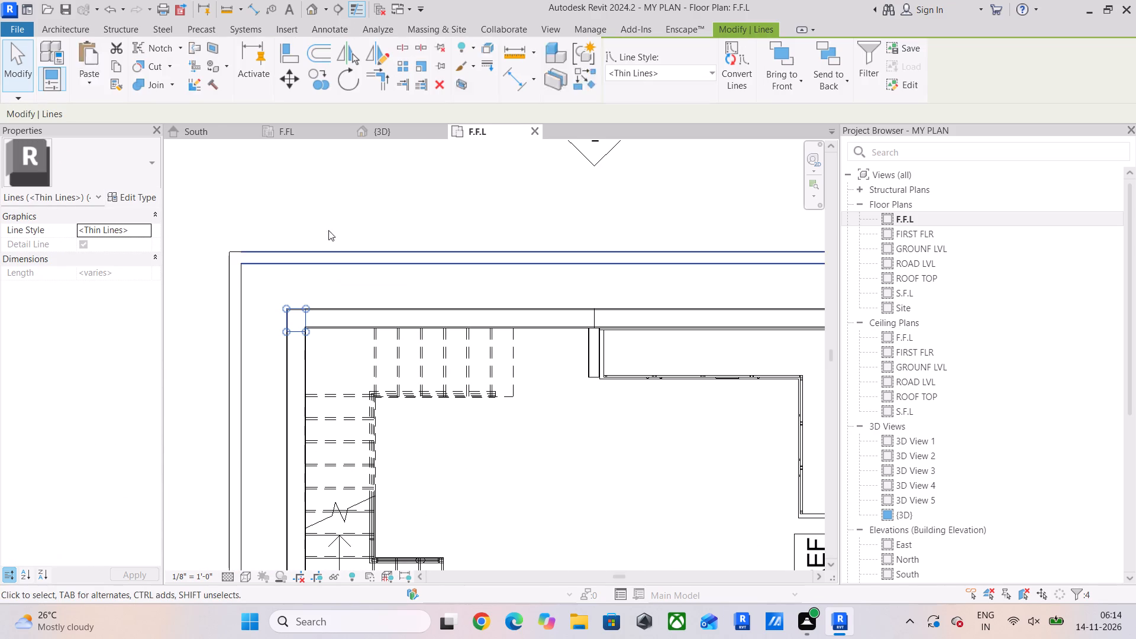
click(318, 73)
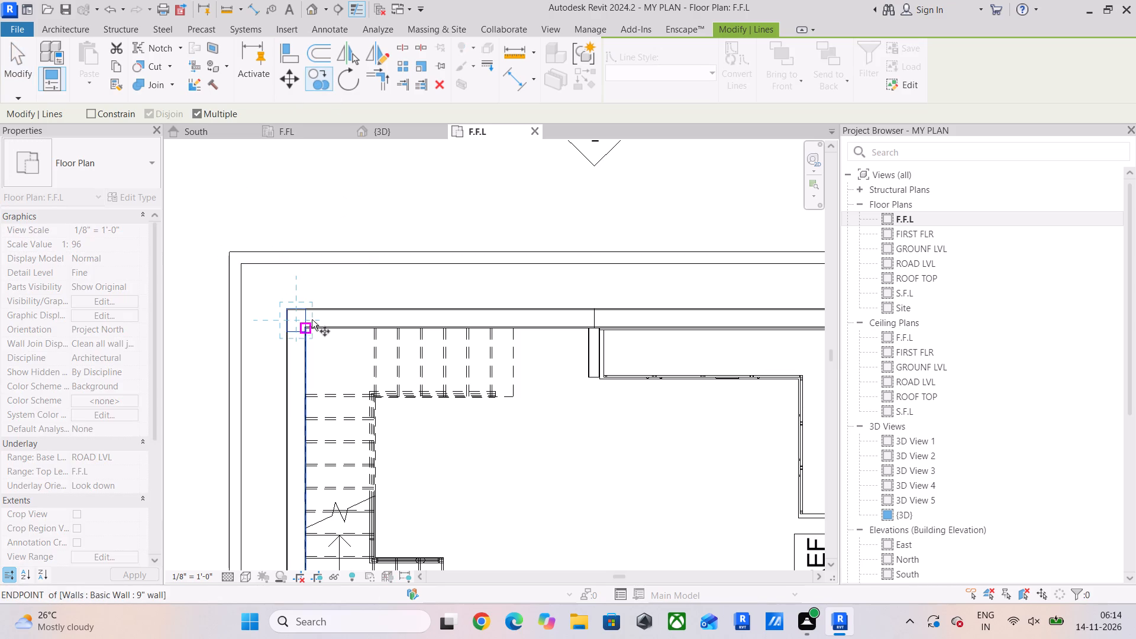
scroll(312, 308, up, 10)
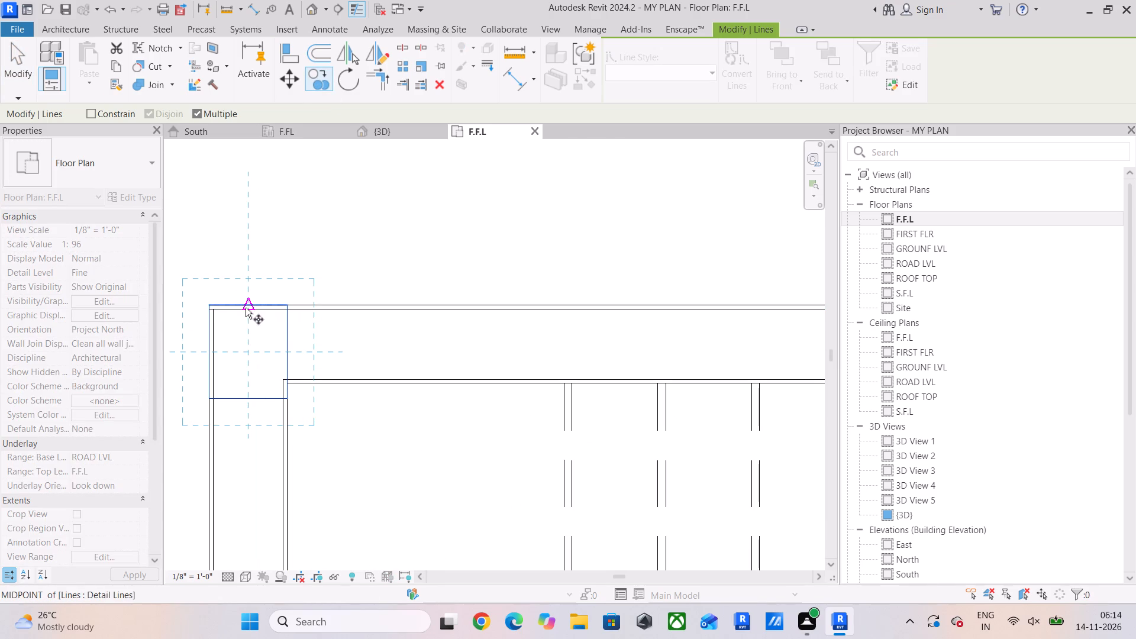
click(246, 304)
scroll(510, 277, down, 5)
middle_drag(659, 285, 659, 286)
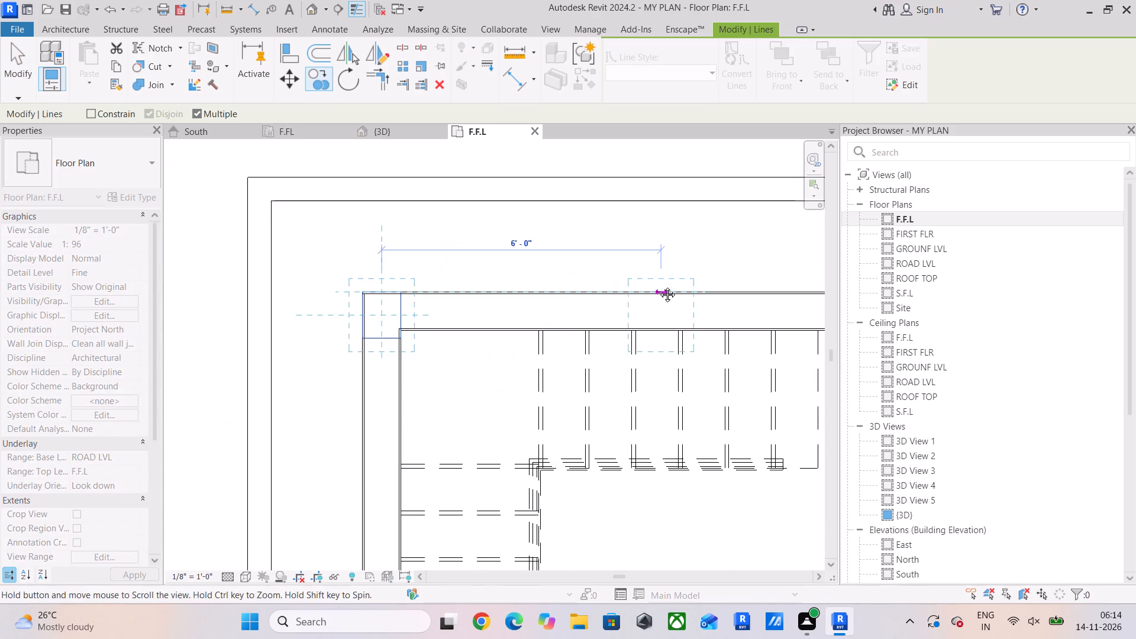
middle_drag(659, 286, 277, 299)
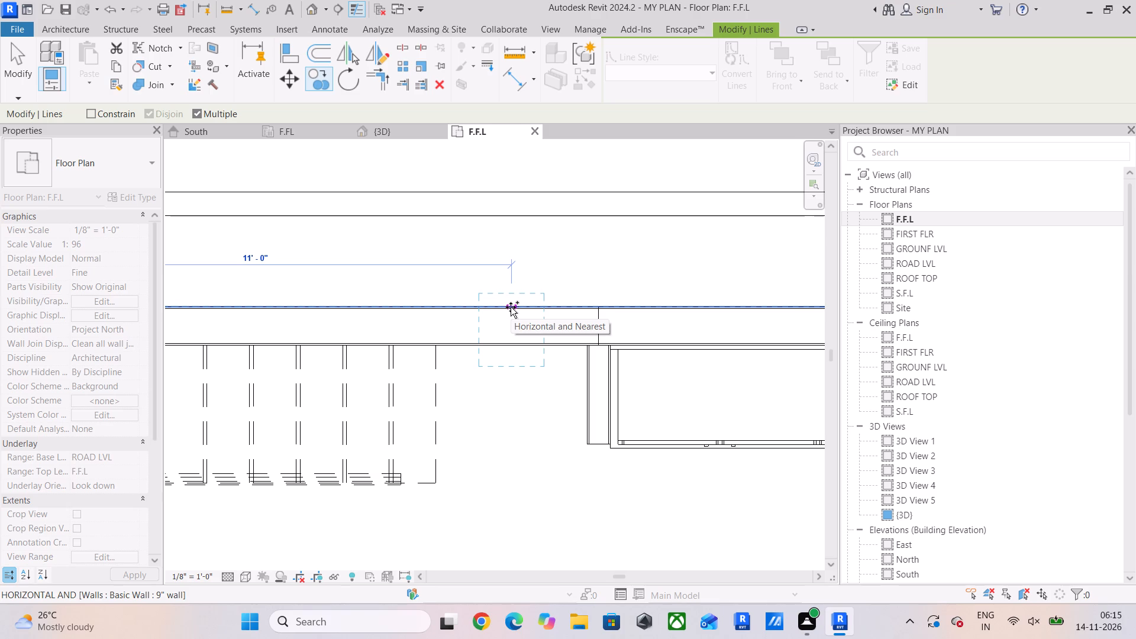
click(511, 307)
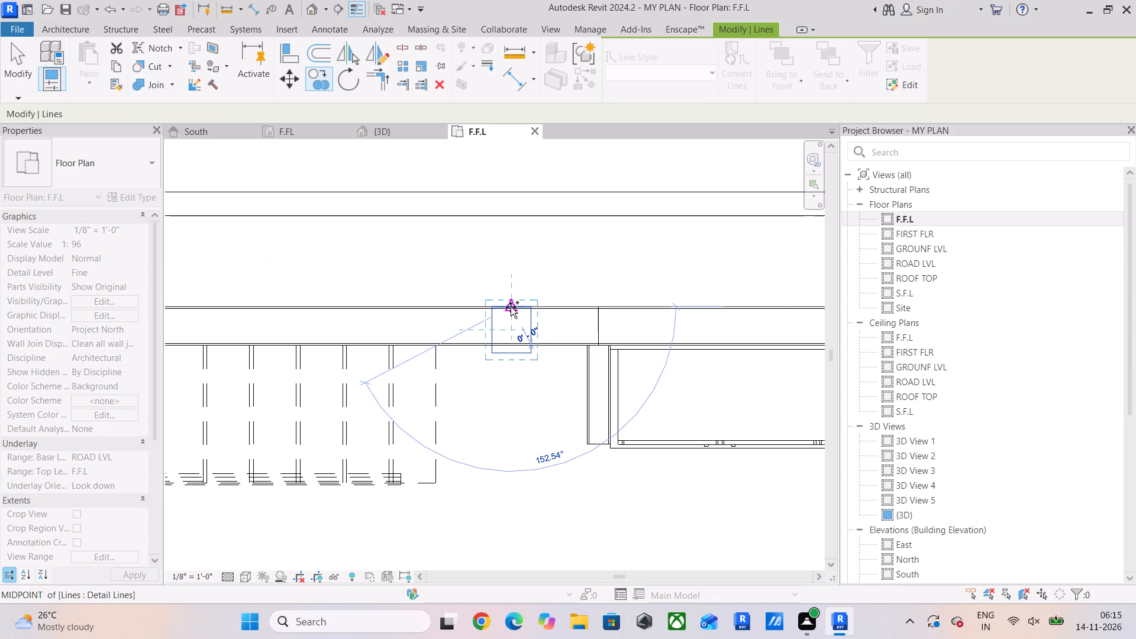
key(Escape)
key(Escape)
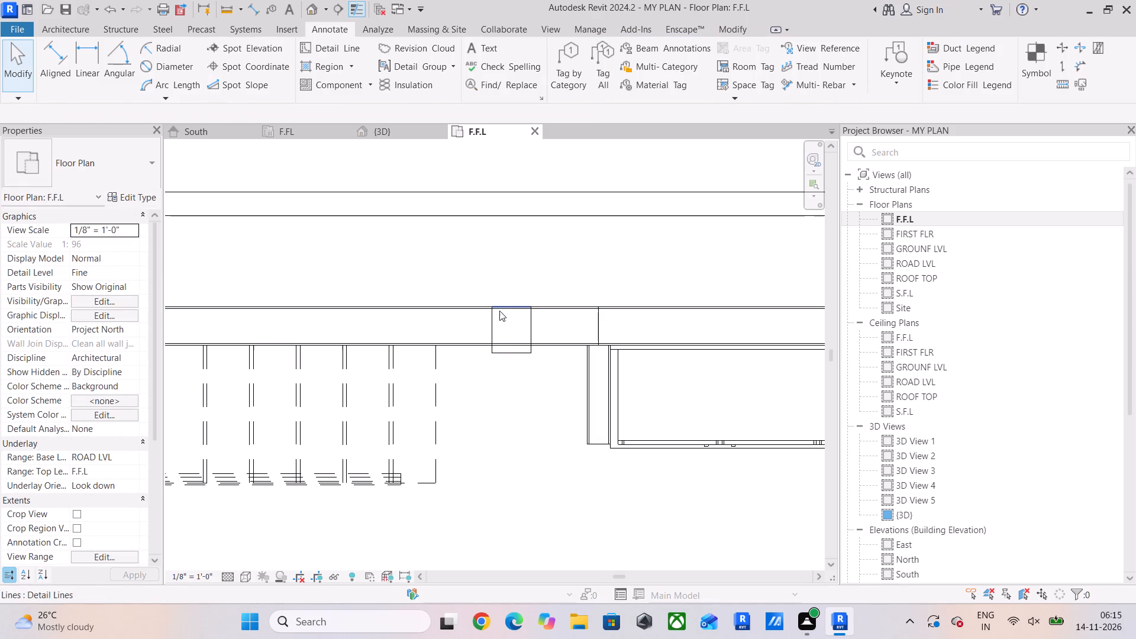
Rotate the copied rectangle between the stairs and the L-shaped counter 90° about its centre.
drag(466, 270, 571, 410)
key(space)
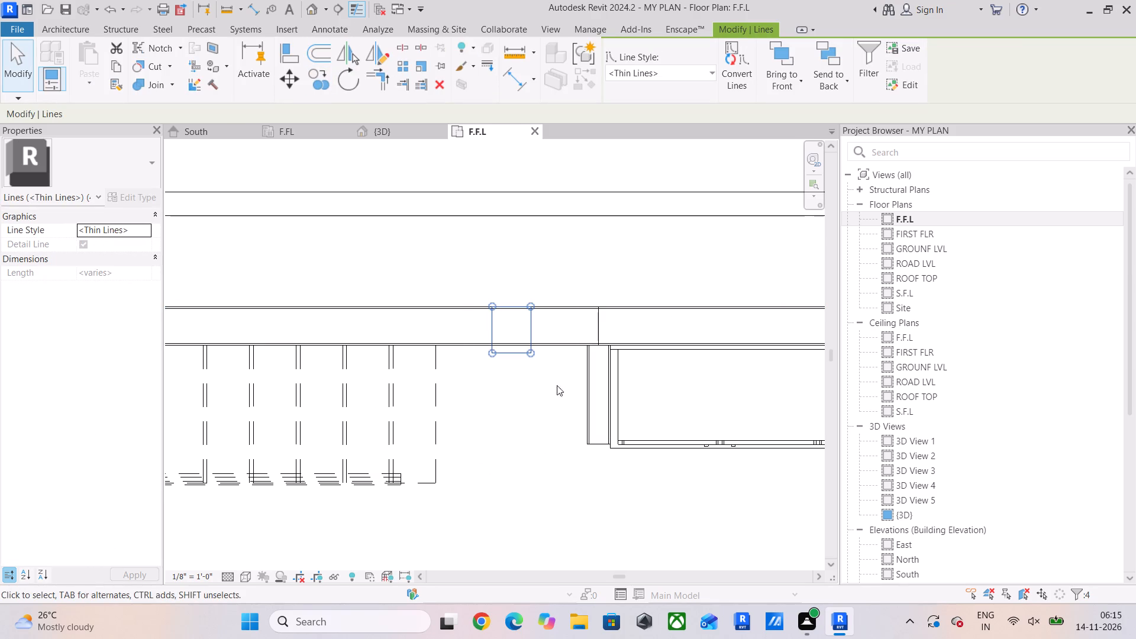
click(346, 78)
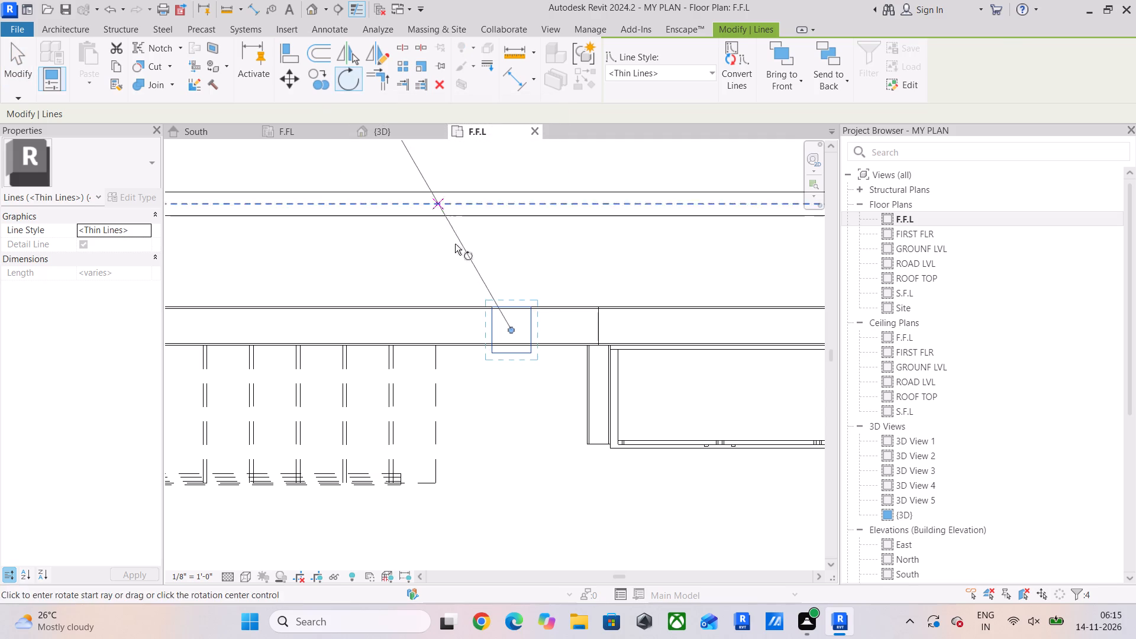
click(511, 257)
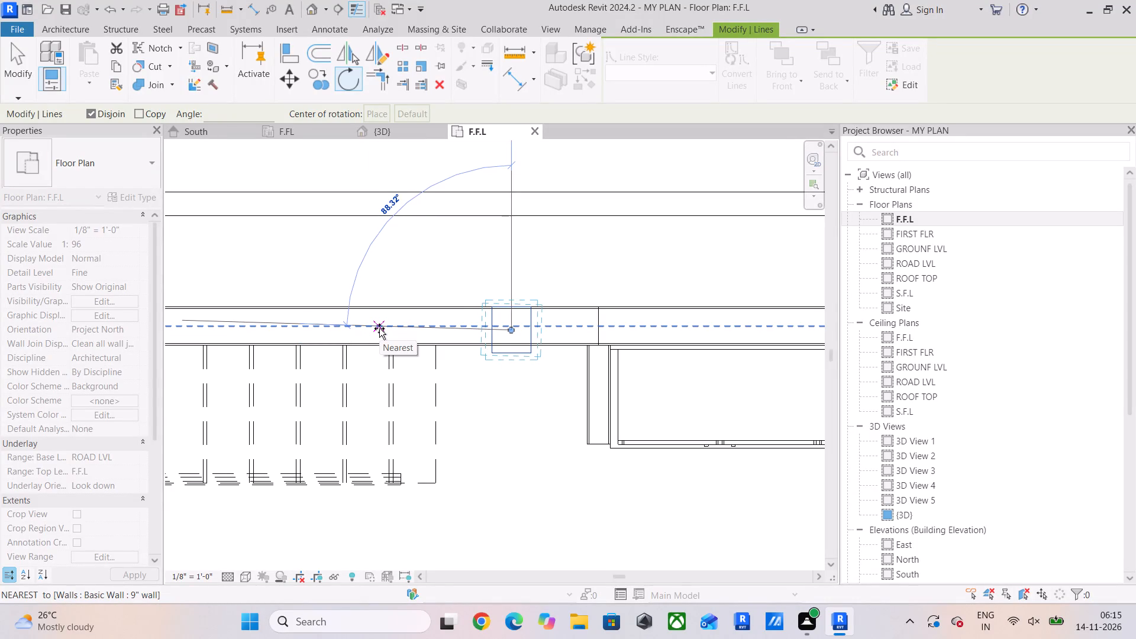
scroll(379, 328, up, 4)
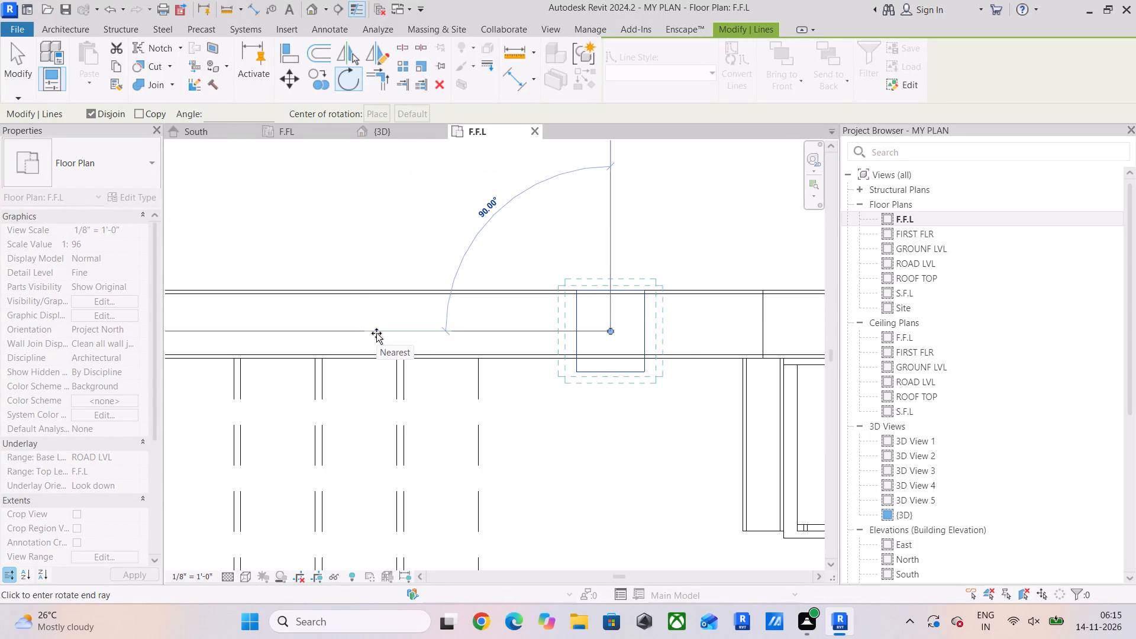
click(376, 333)
key(Escape)
key(Escape)
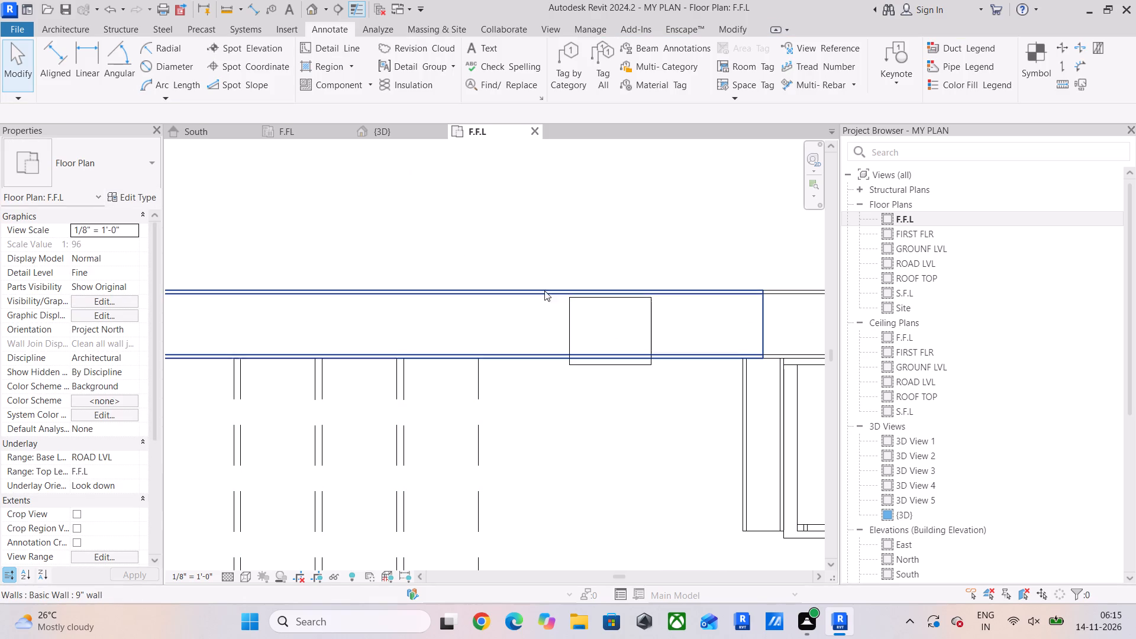
Move the rotated rectangle straight outward so its outer edge is flush with the outer wall face.
drag(538, 263, 670, 425)
click(291, 87)
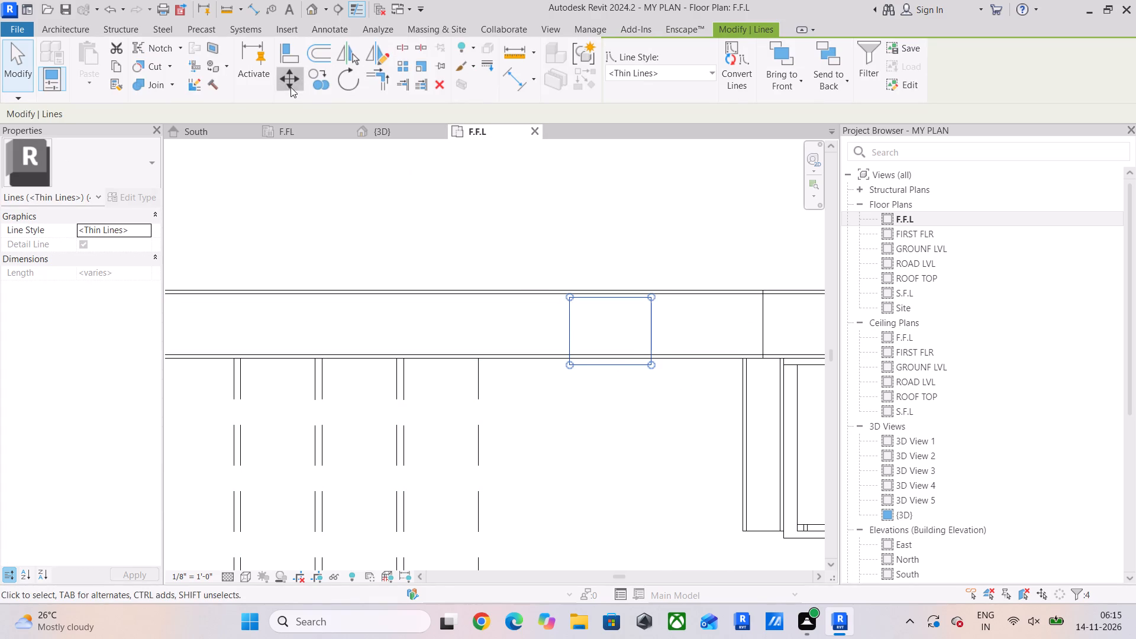
scroll(526, 275, up, 5)
click(609, 323)
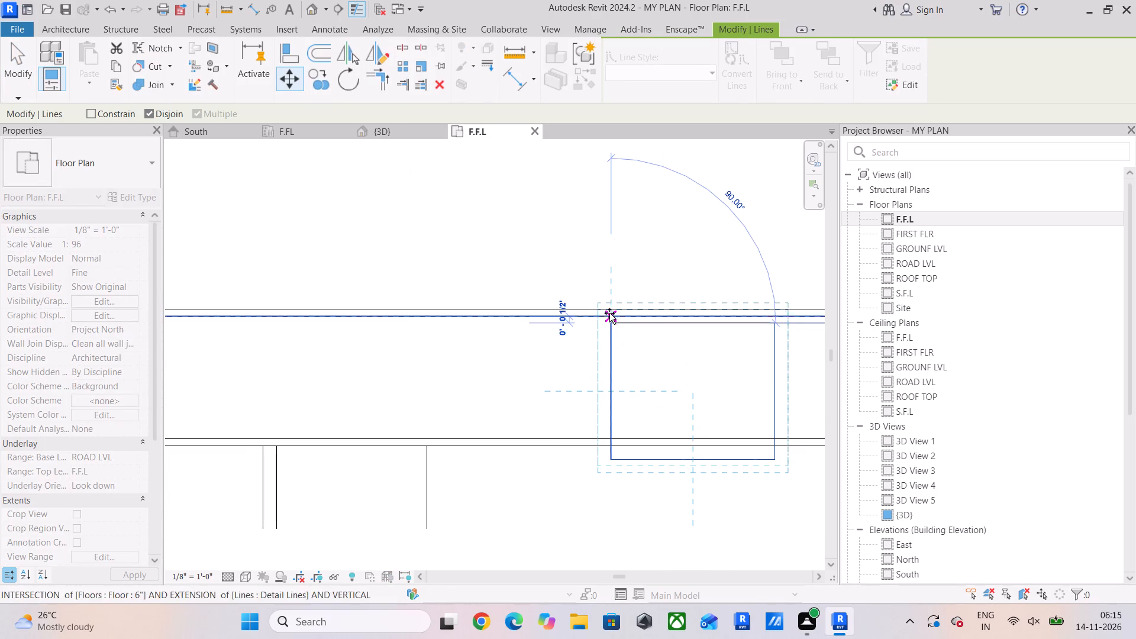
click(609, 310)
scroll(637, 346, down, 4)
middle_drag(654, 353, 539, 356)
key(Escape)
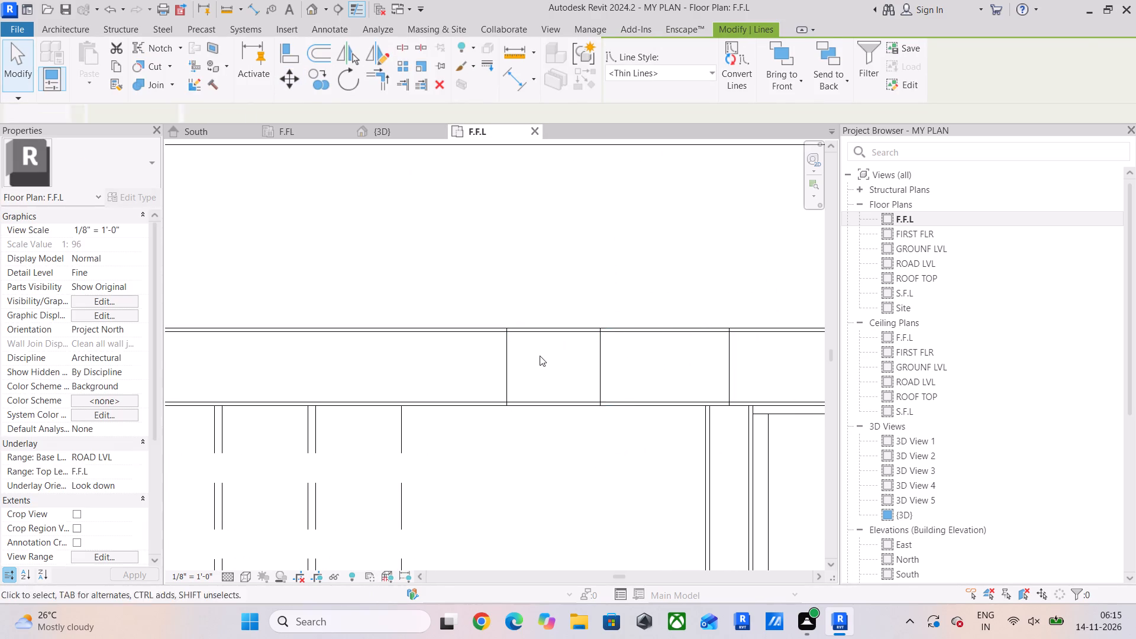
Copy the stair-corner rectangle from its outer edge midpoint along the outer wall to the opposite building corner beyond the L-shaped counter.
scroll(606, 356, down, 5)
middle_drag(617, 354, 515, 337)
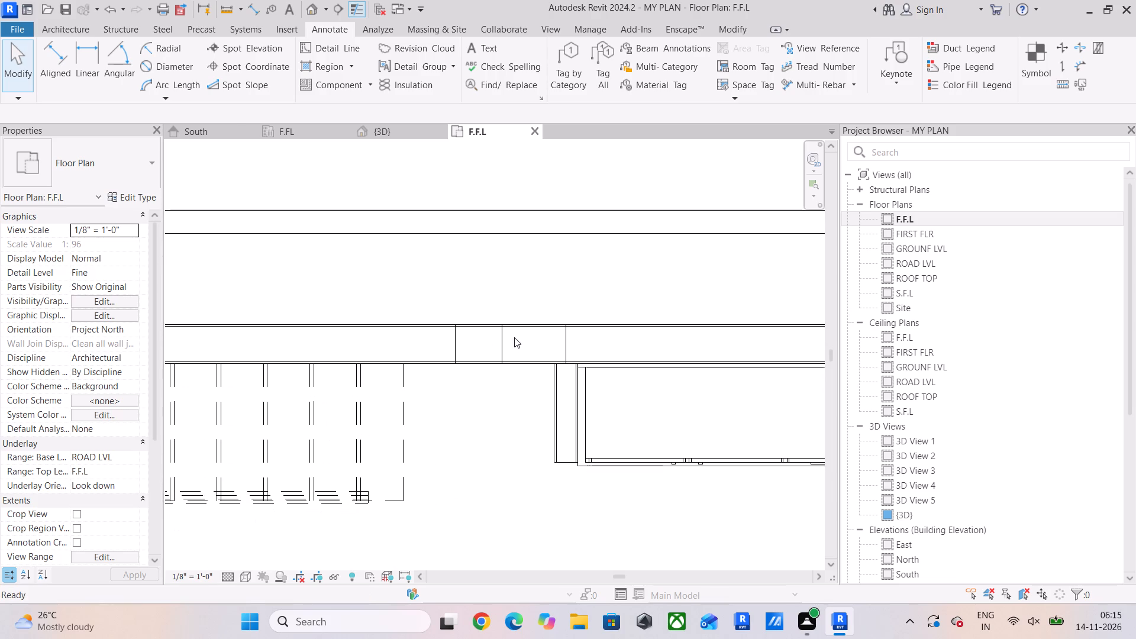
scroll(471, 359, down, 5)
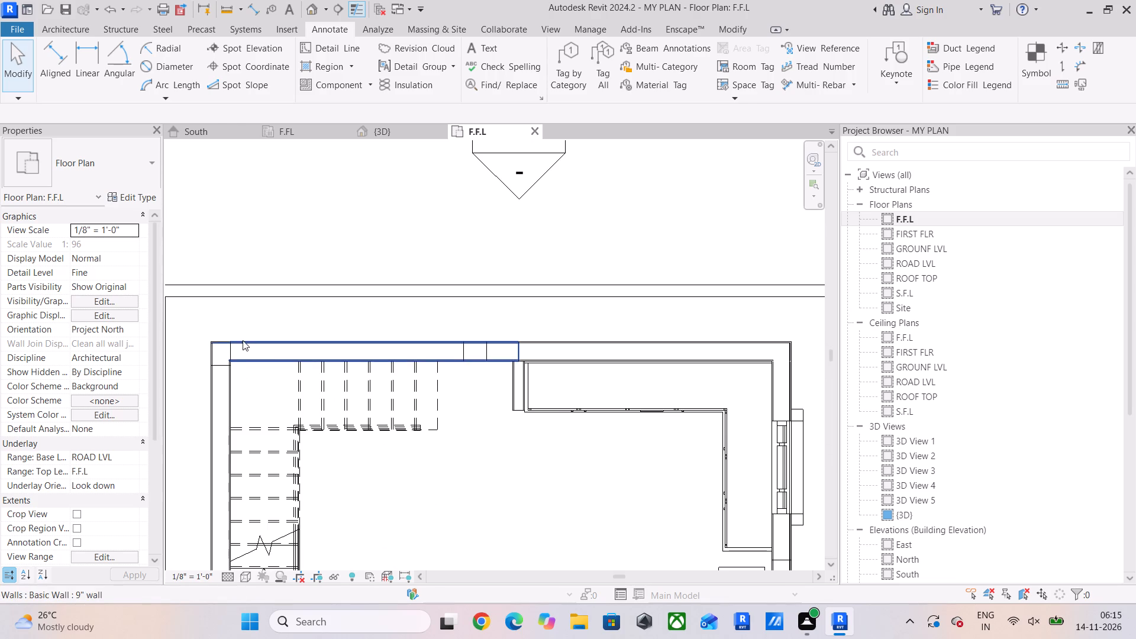
scroll(241, 338, up, 3)
drag(182, 334, 265, 398)
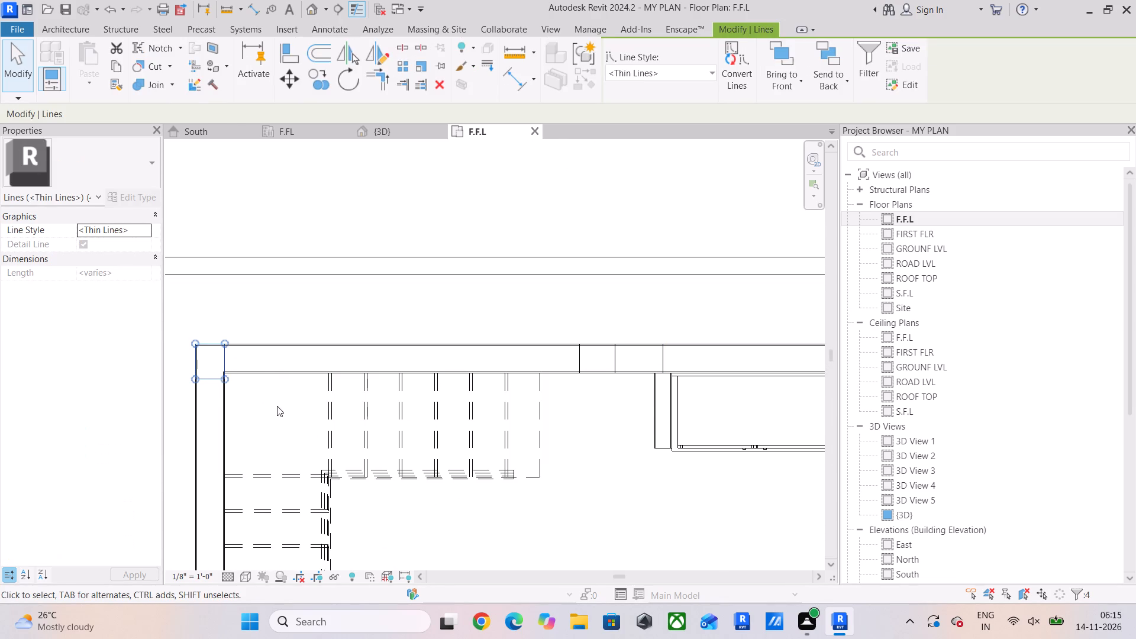
click(319, 75)
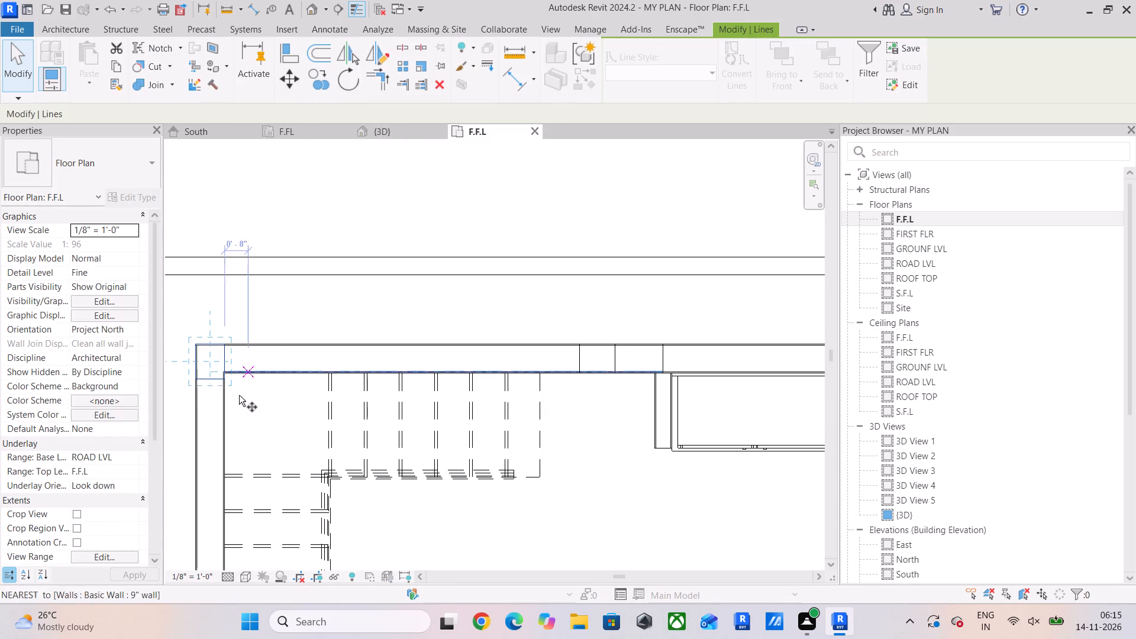
scroll(198, 334, up, 9)
click(229, 367)
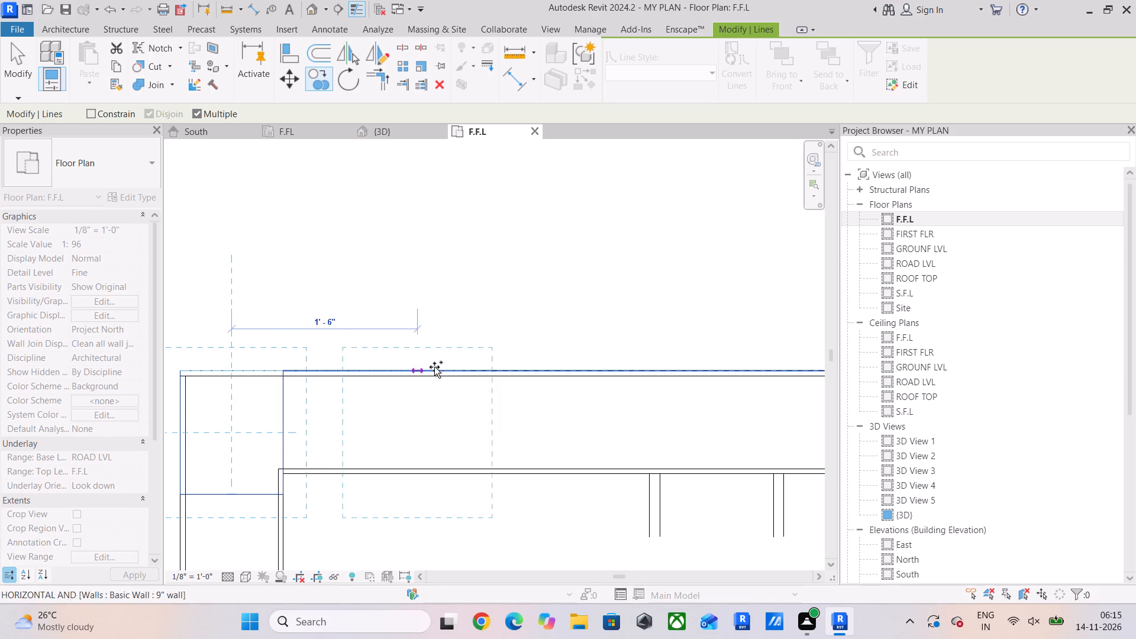
scroll(435, 367, down, 11)
middle_drag(591, 368, 265, 368)
middle_drag(701, 363, 488, 363)
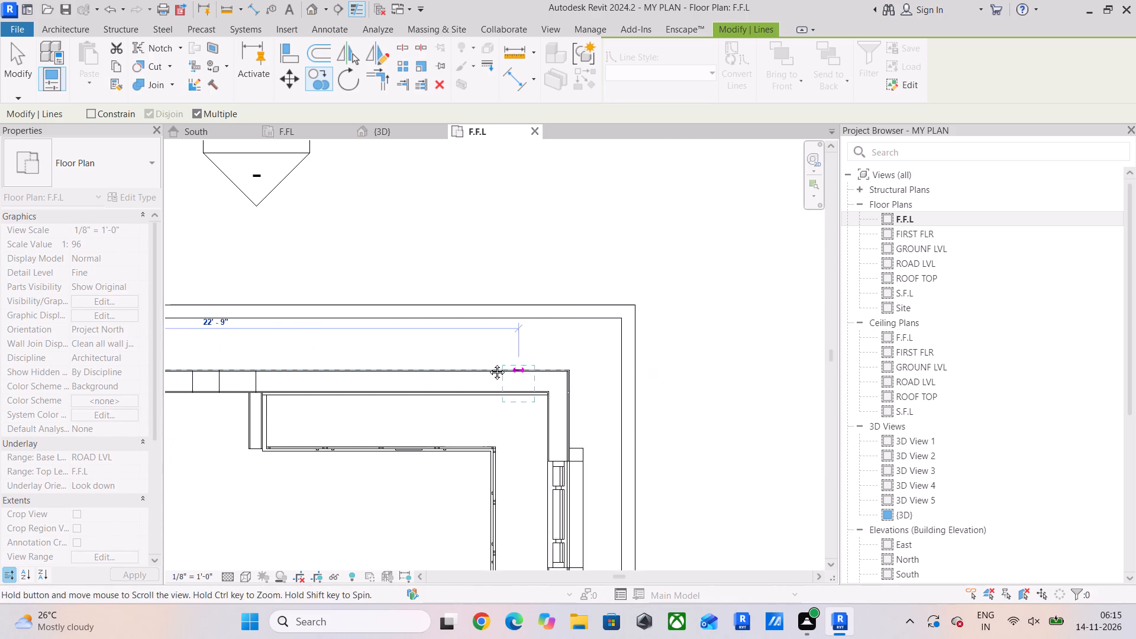
middle_drag(488, 363, 482, 363)
scroll(517, 363, up, 10)
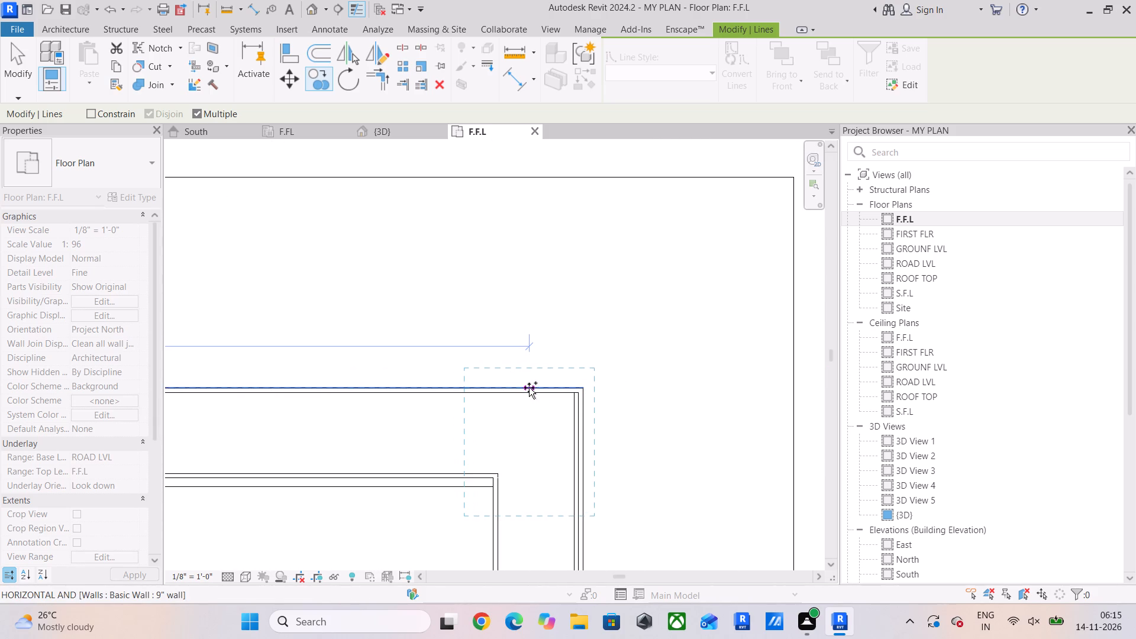
click(529, 388)
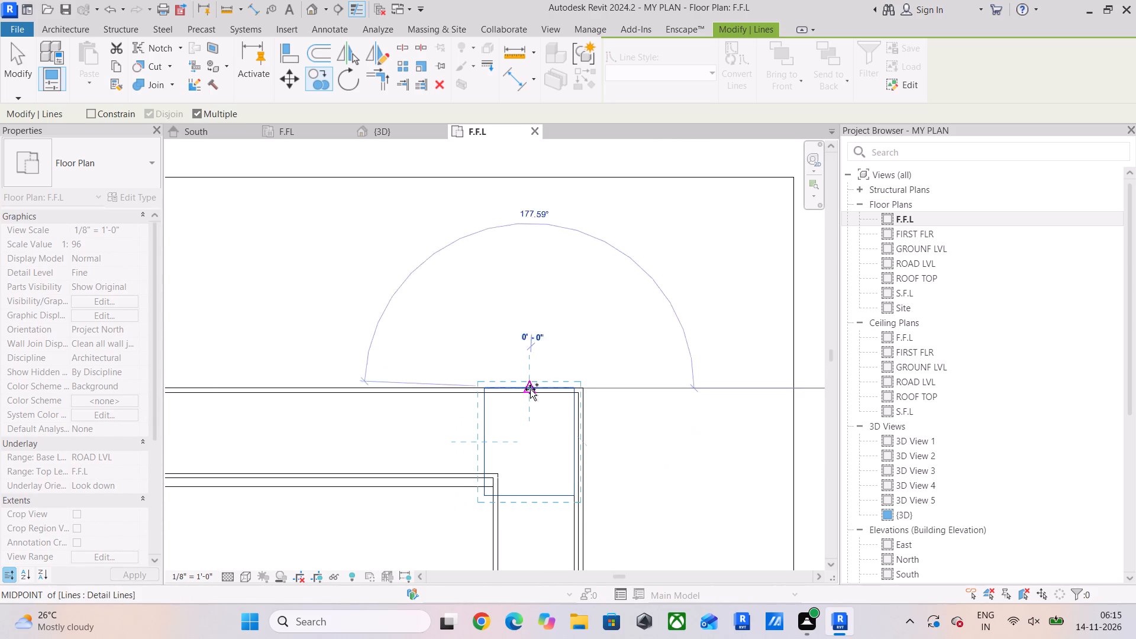
key(Escape)
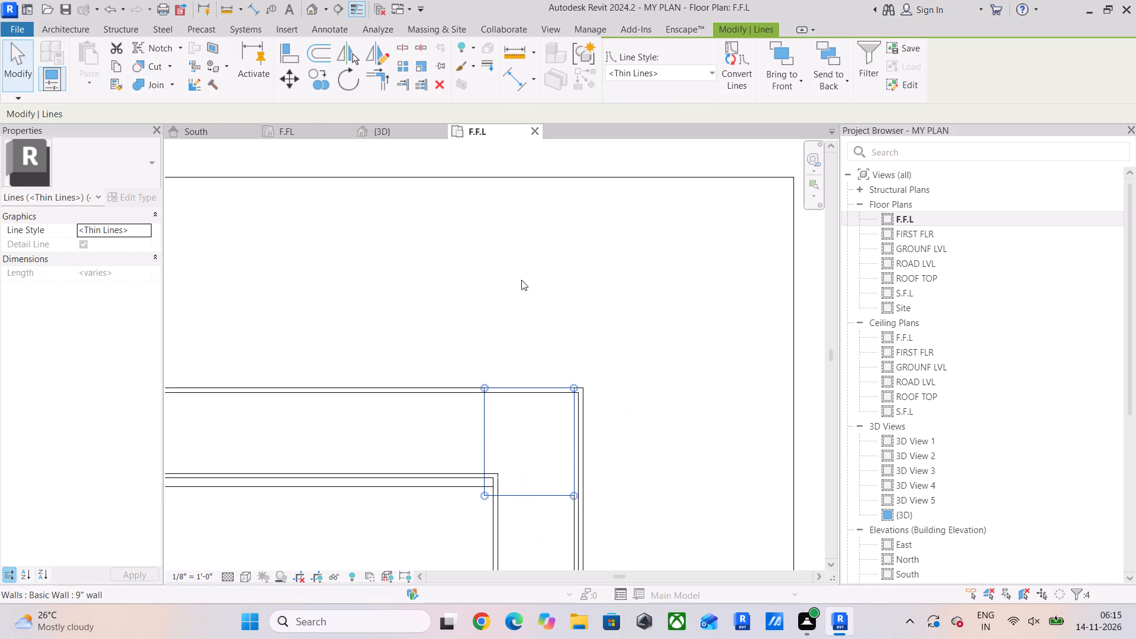
Move the copied rectangle near the L-shaped counter along the wall so its outer corner meets the building's outer wall corner.
click(293, 84)
scroll(600, 396, up, 9)
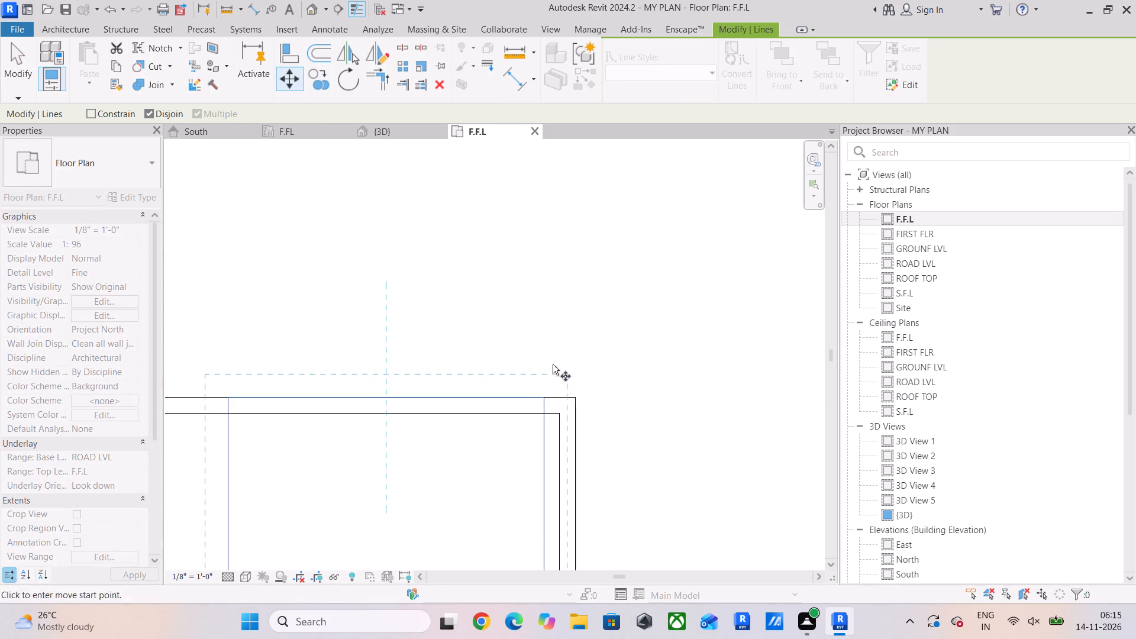
click(541, 393)
click(578, 399)
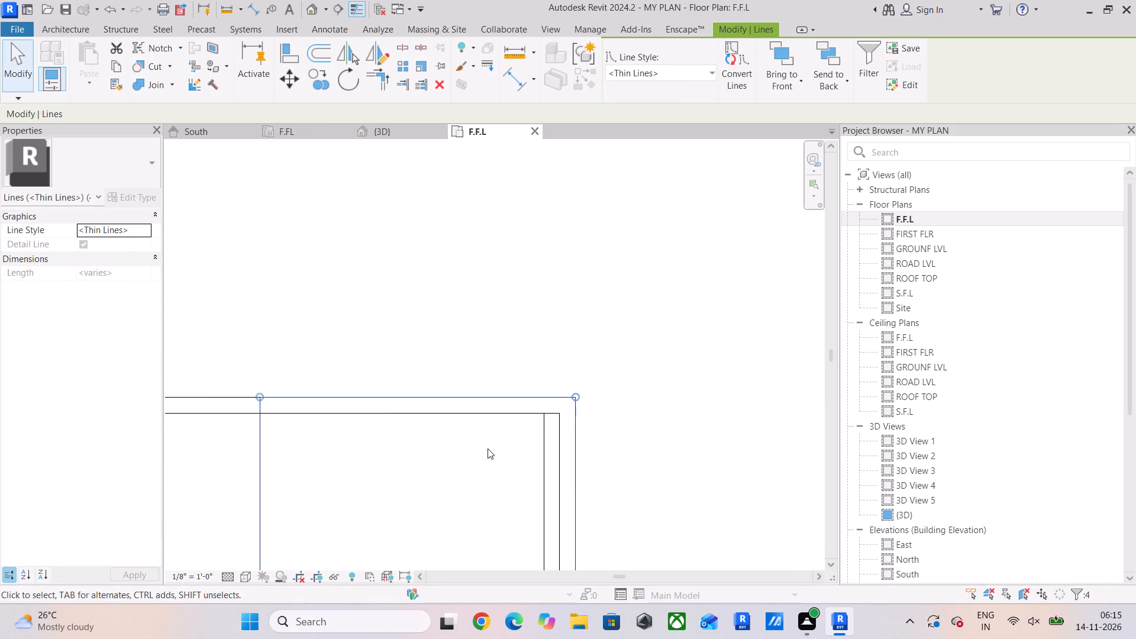
scroll(488, 449, down, 10)
middle_drag(488, 449, 528, 346)
click(614, 361)
Copy the counter-corner rectangle from its outer corner straight along the side wall to the bathroom, between the window and the washbasin.
scroll(594, 486, down, 2)
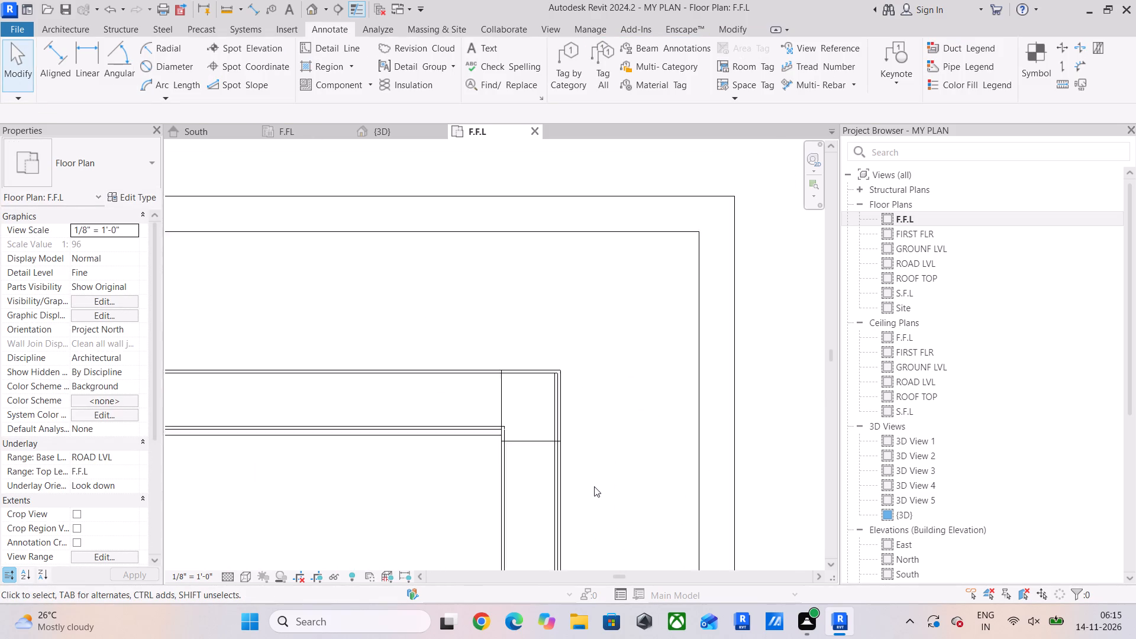
scroll(594, 486, down, 2)
middle_drag(594, 486, 654, 376)
scroll(653, 421, down, 7)
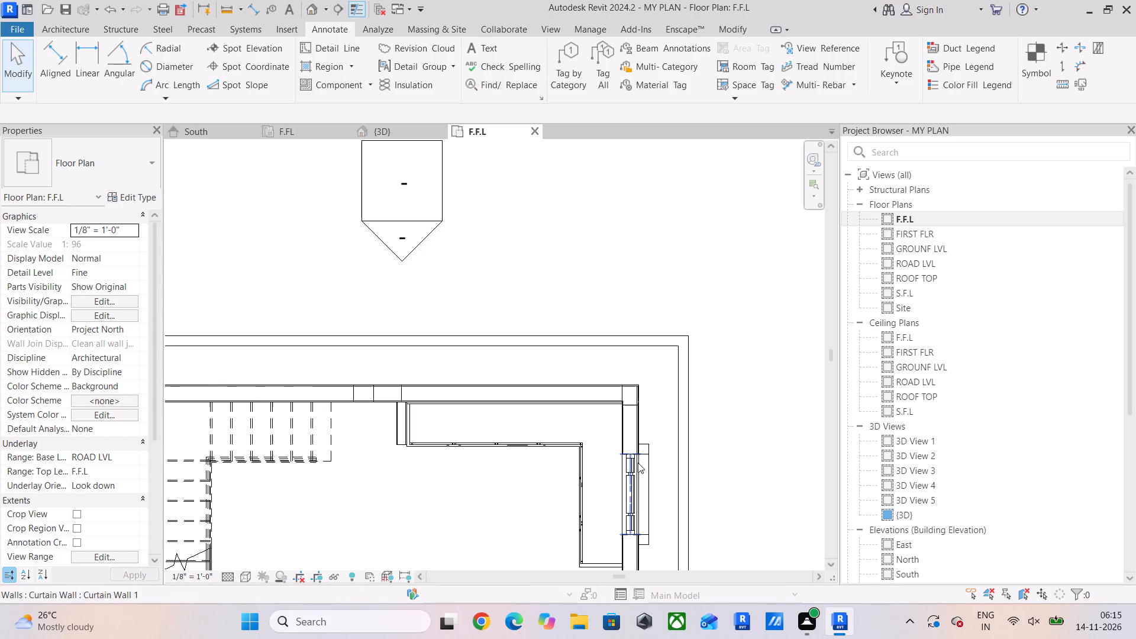
middle_drag(638, 463, 659, 451)
scroll(423, 380, up, 3)
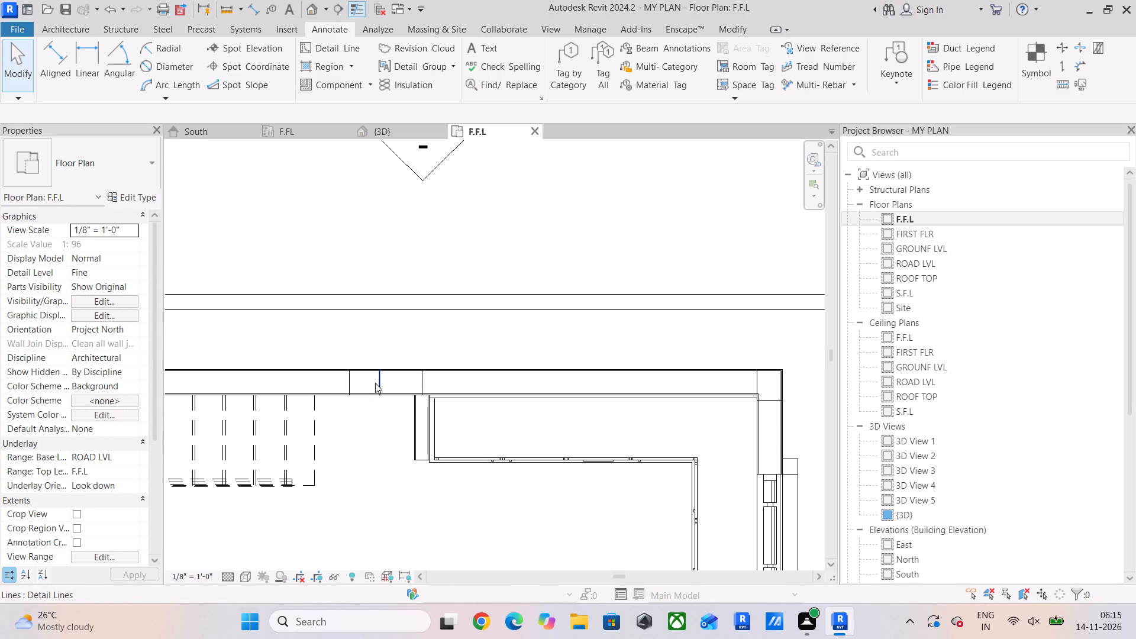
scroll(426, 490, down, 2)
middle_drag(426, 490, 425, 318)
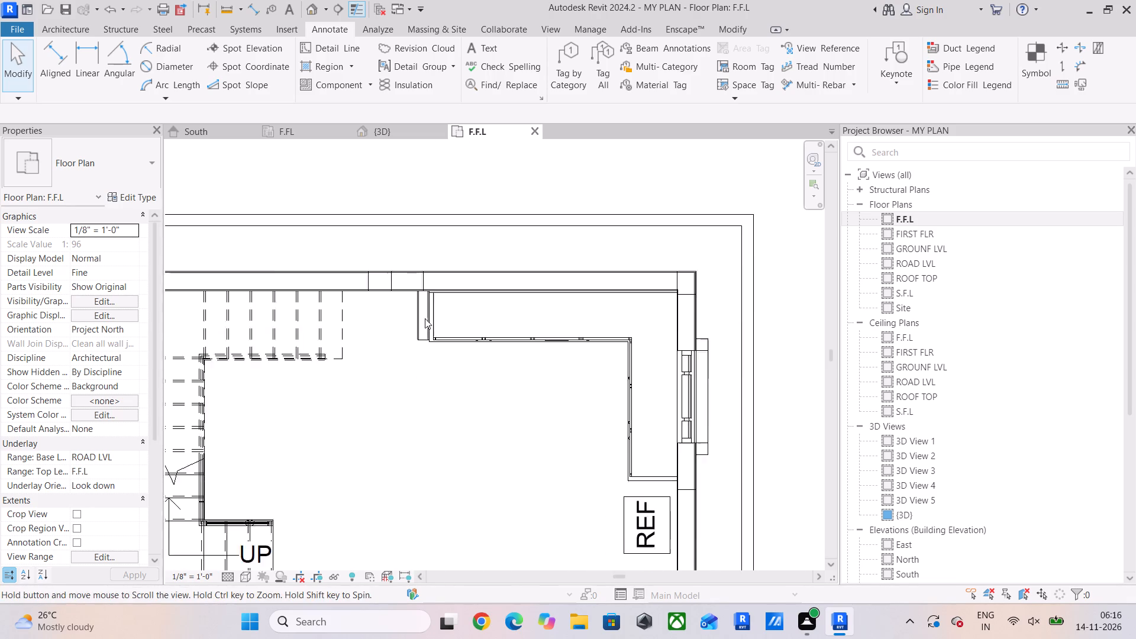
middle_drag(425, 318, 425, 320)
scroll(425, 321, down, 3)
middle_drag(425, 325, 412, 301)
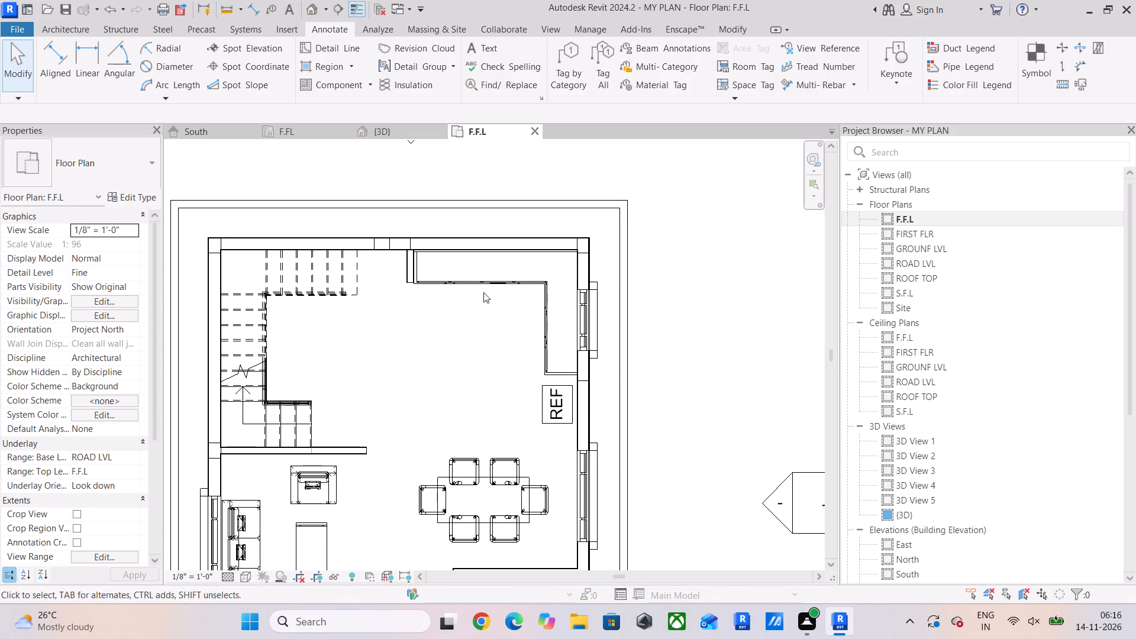
scroll(560, 240, up, 4)
drag(577, 211, 634, 284)
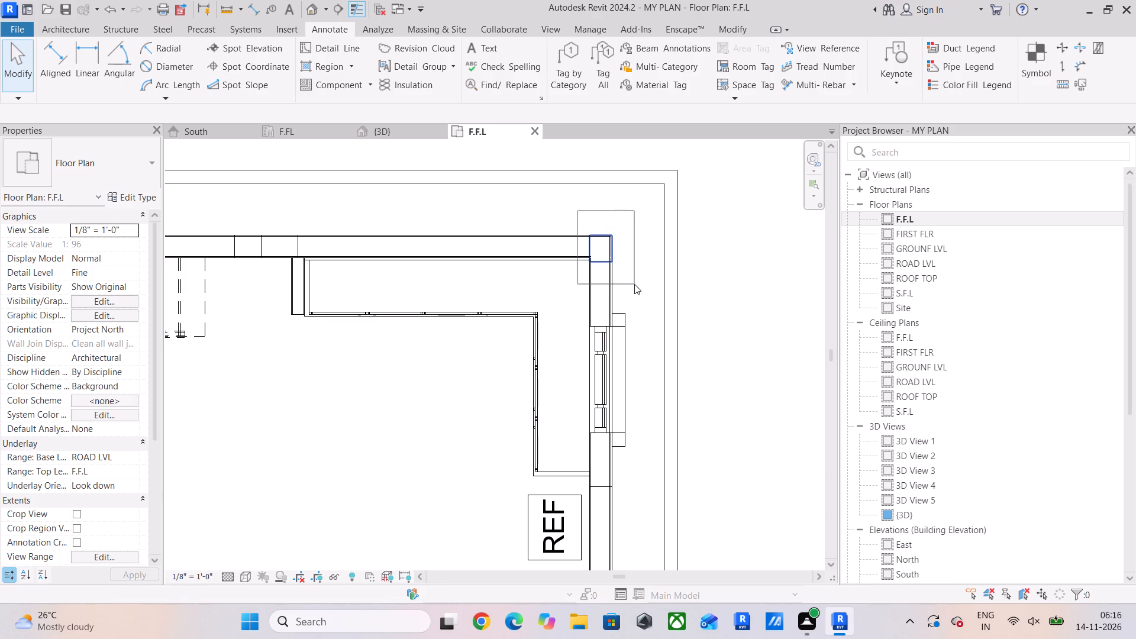
drag(634, 284, 635, 285)
click(317, 79)
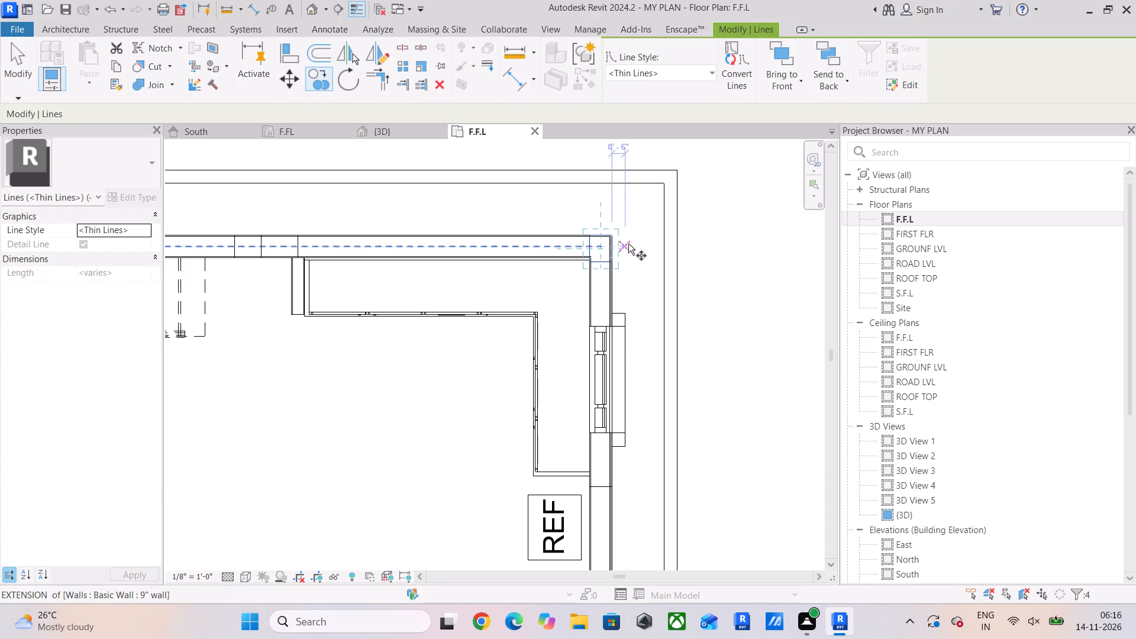
scroll(629, 244, up, 4)
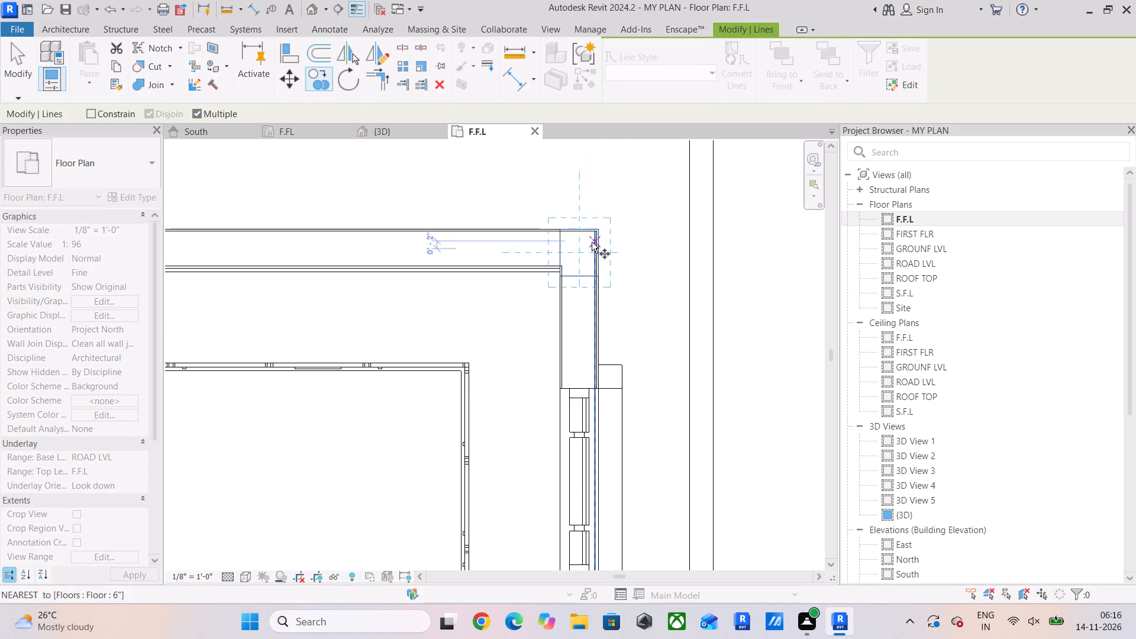
scroll(599, 230, up, 4)
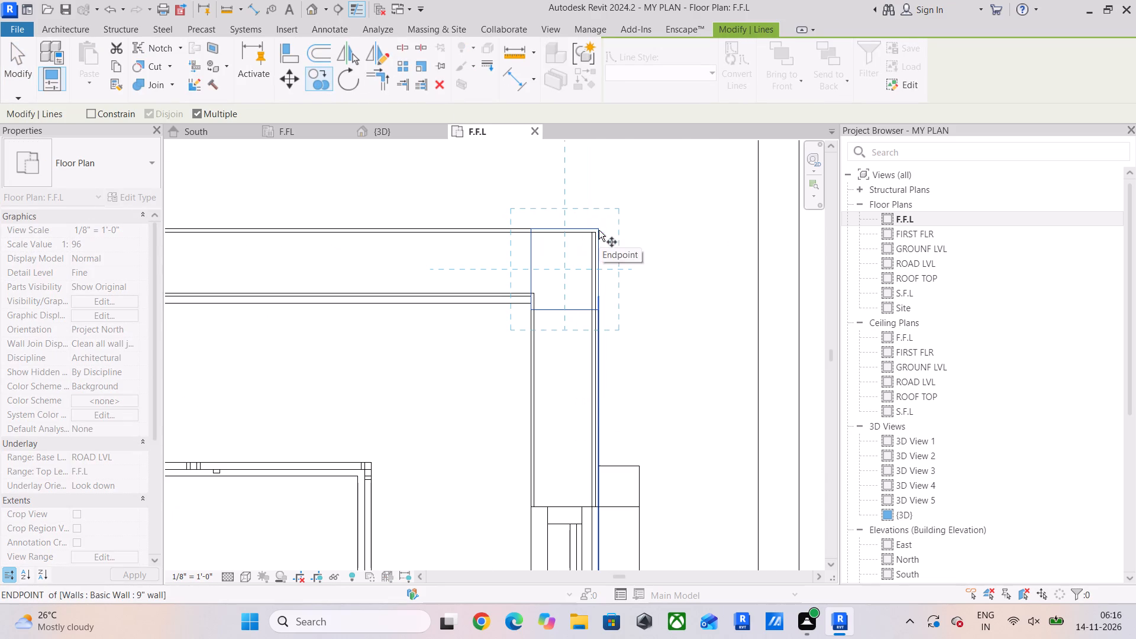
click(602, 228)
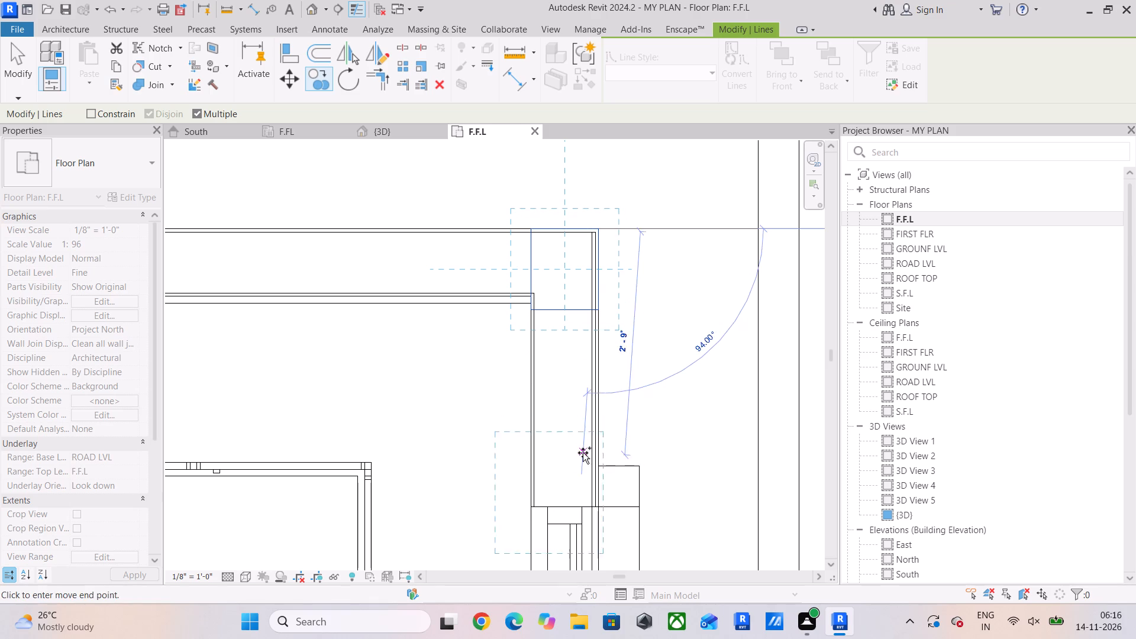
scroll(583, 453, down, 10)
scroll(583, 453, up, 1)
middle_drag(583, 453, 591, 233)
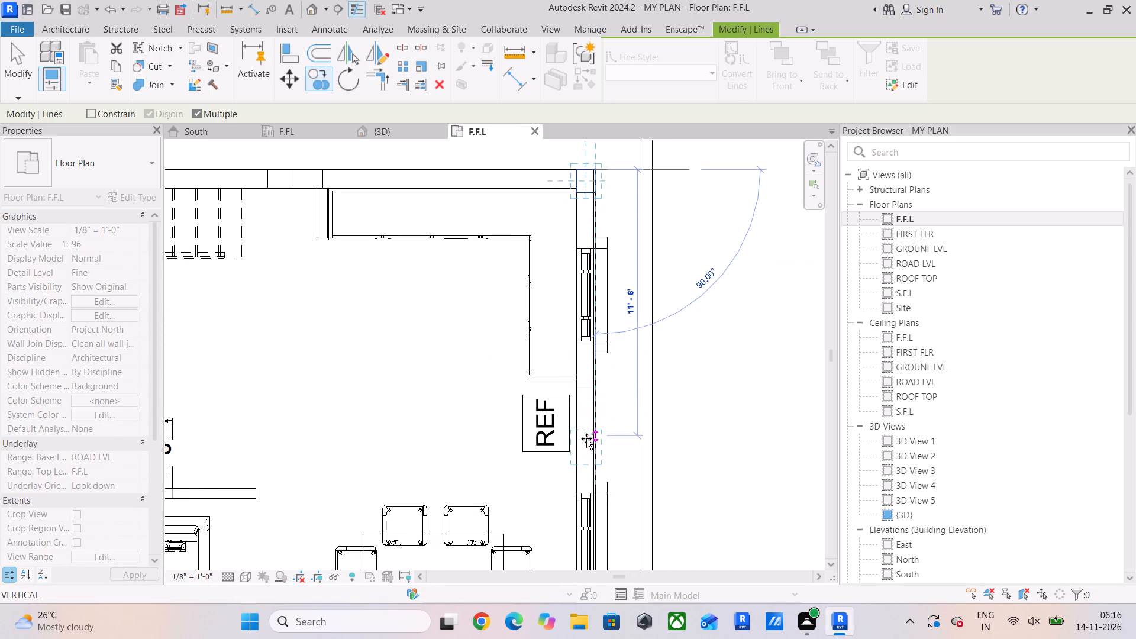
middle_drag(586, 438, 601, 315)
scroll(607, 325, up, 4)
scroll(607, 325, down, 2)
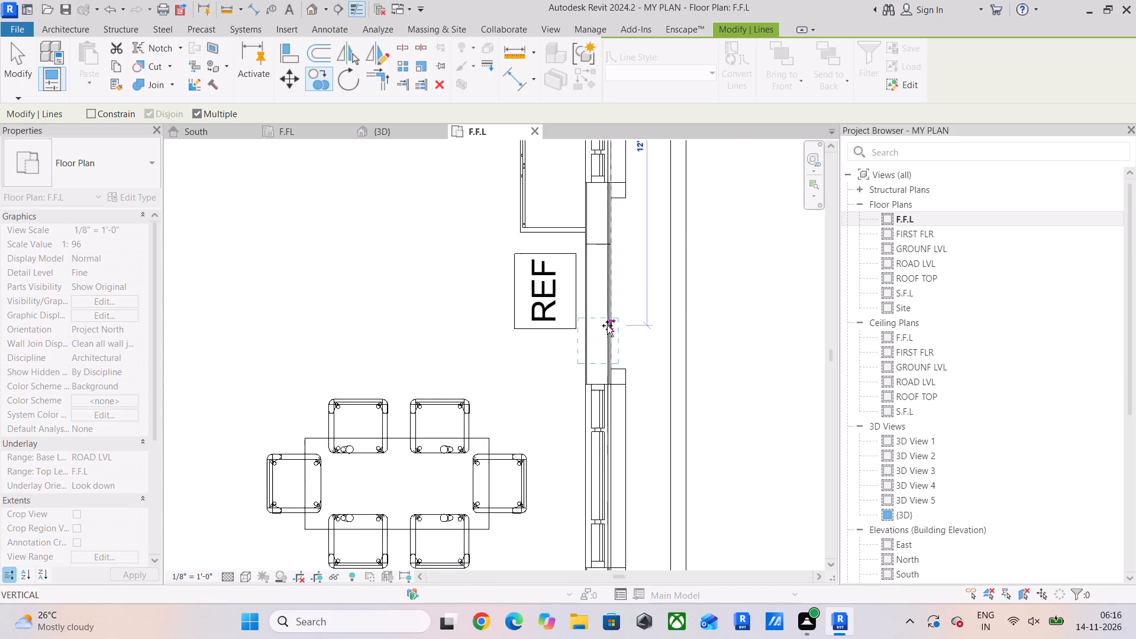
scroll(607, 325, down, 3)
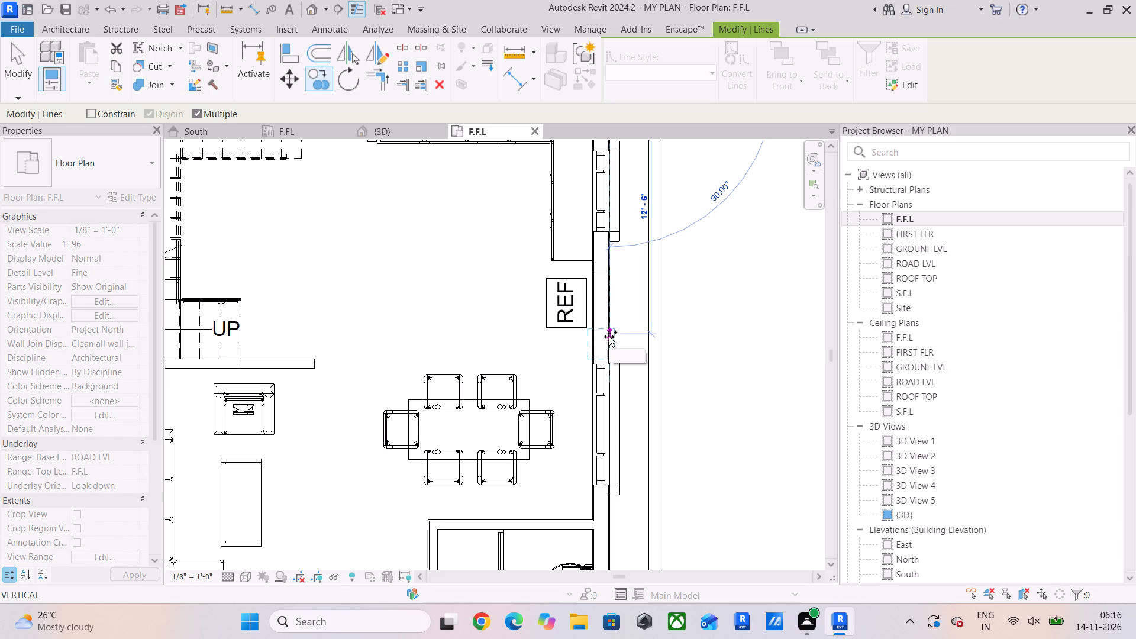
scroll(609, 337, down, 2)
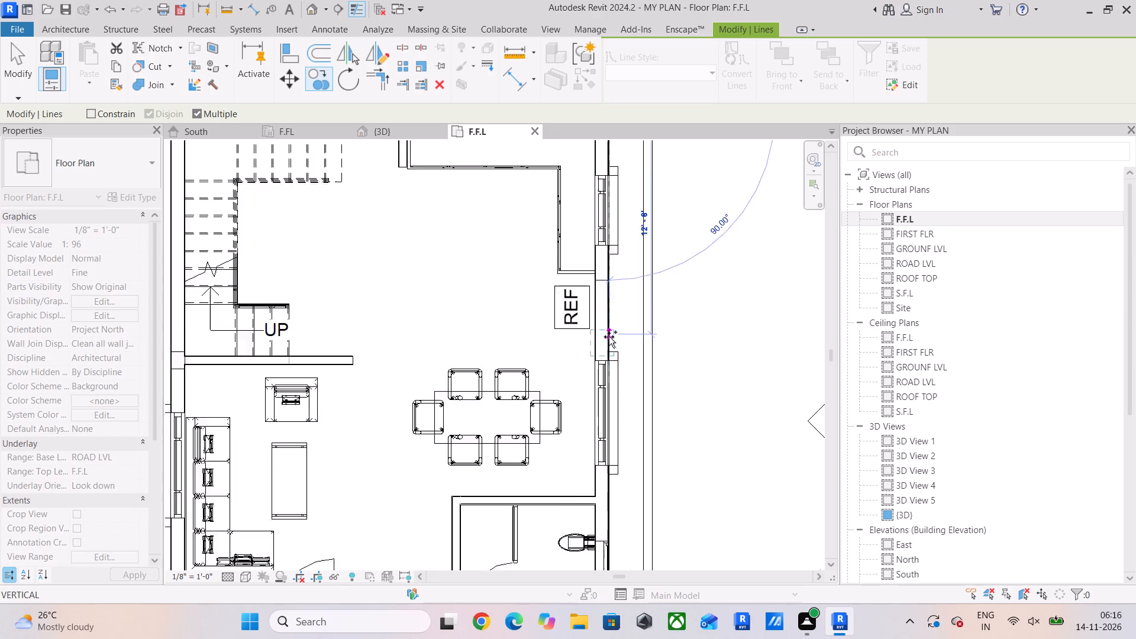
scroll(609, 337, down, 3)
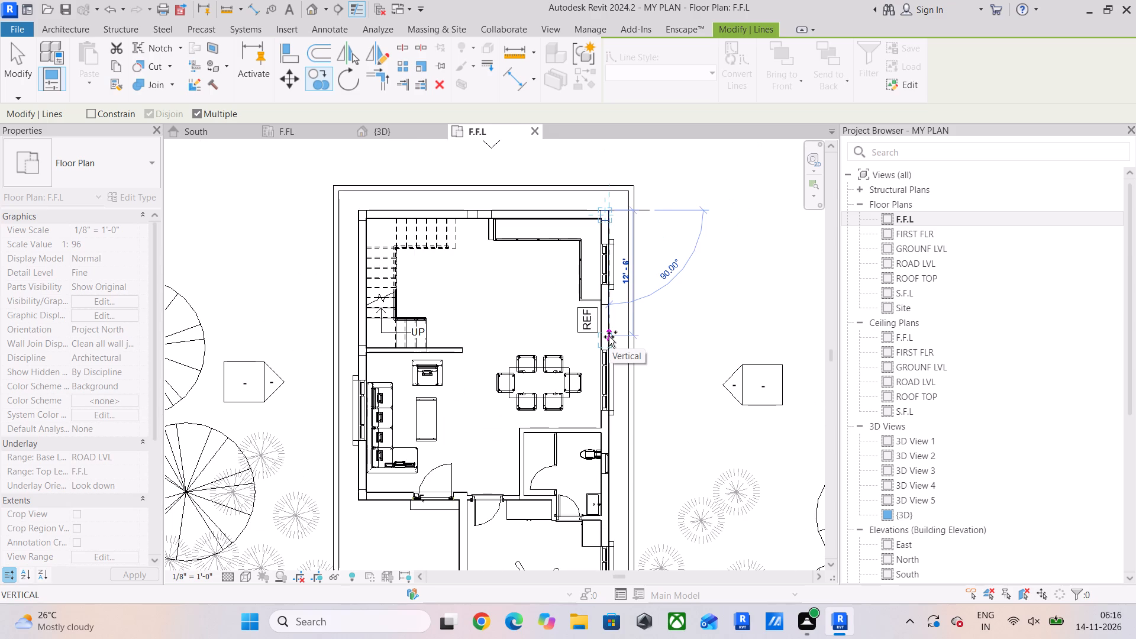
scroll(605, 440, up, 6)
scroll(605, 438, down, 6)
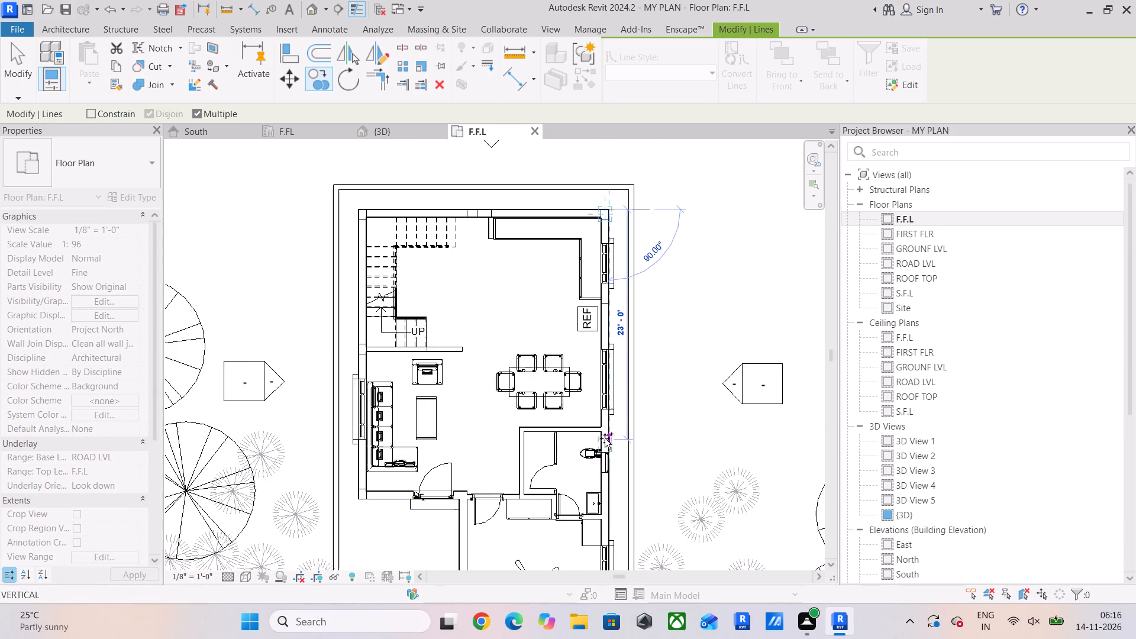
middle_drag(605, 438, 603, 297)
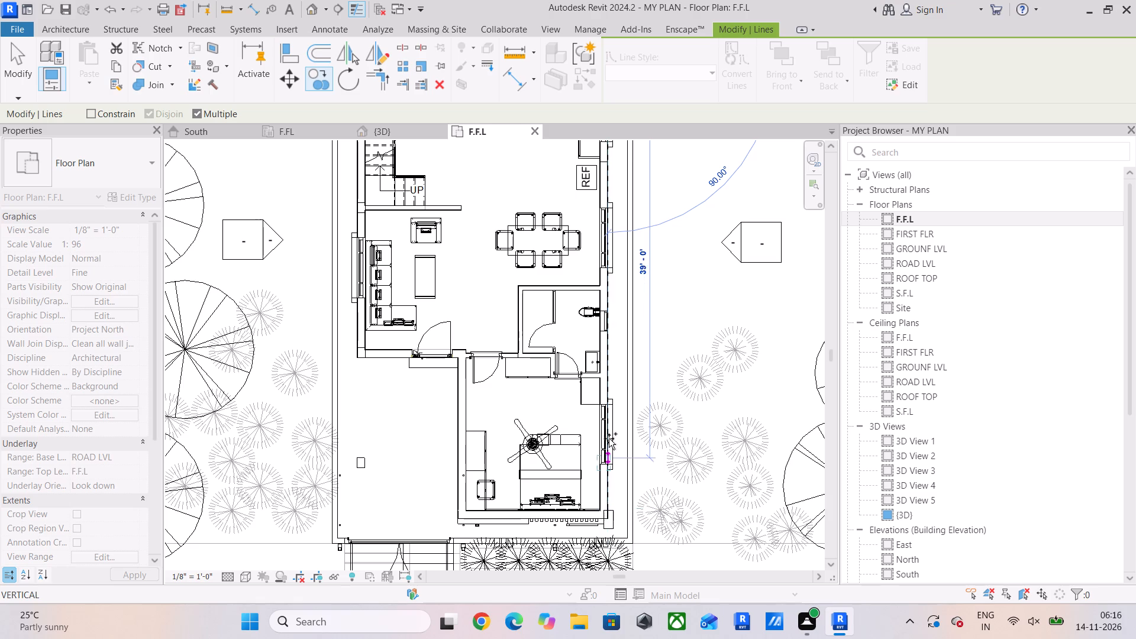
scroll(609, 390, up, 5)
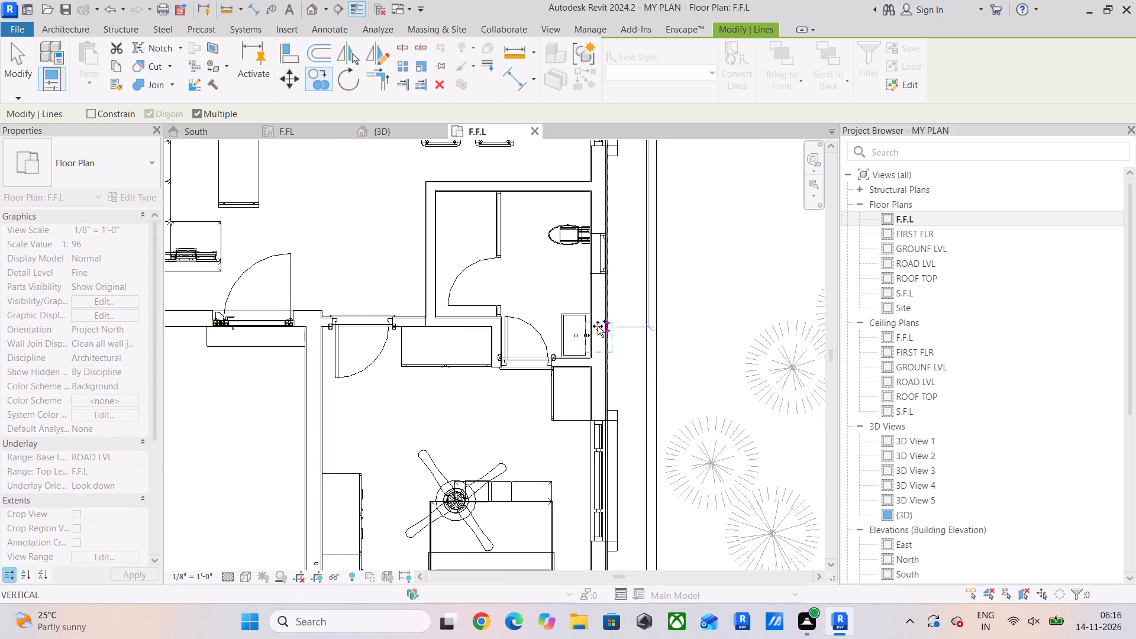
scroll(598, 324, up, 4)
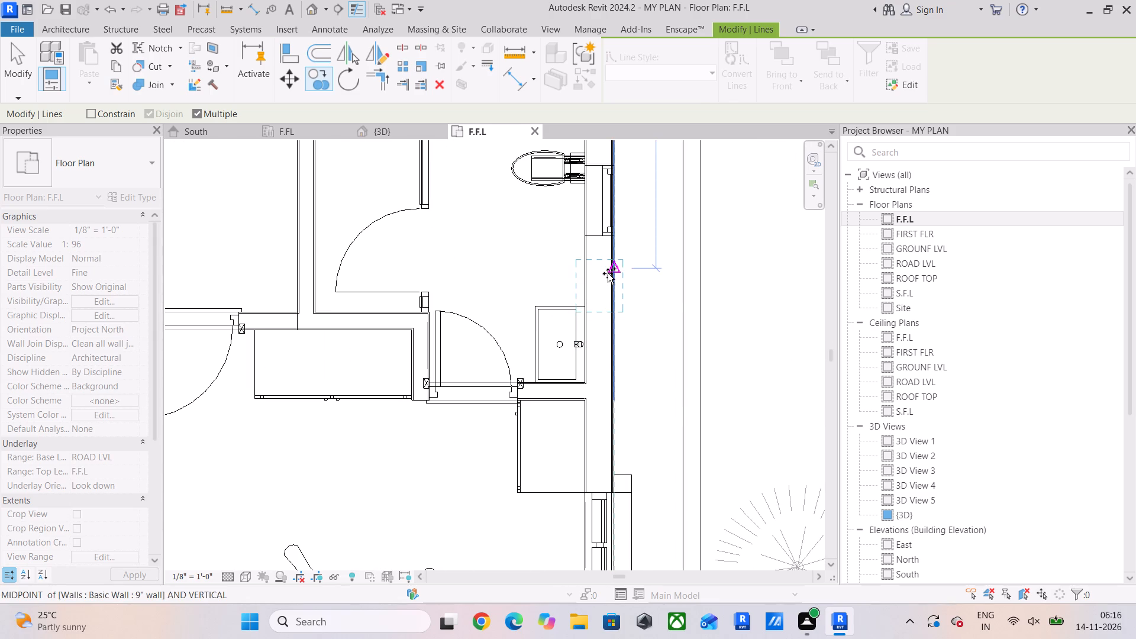
click(608, 273)
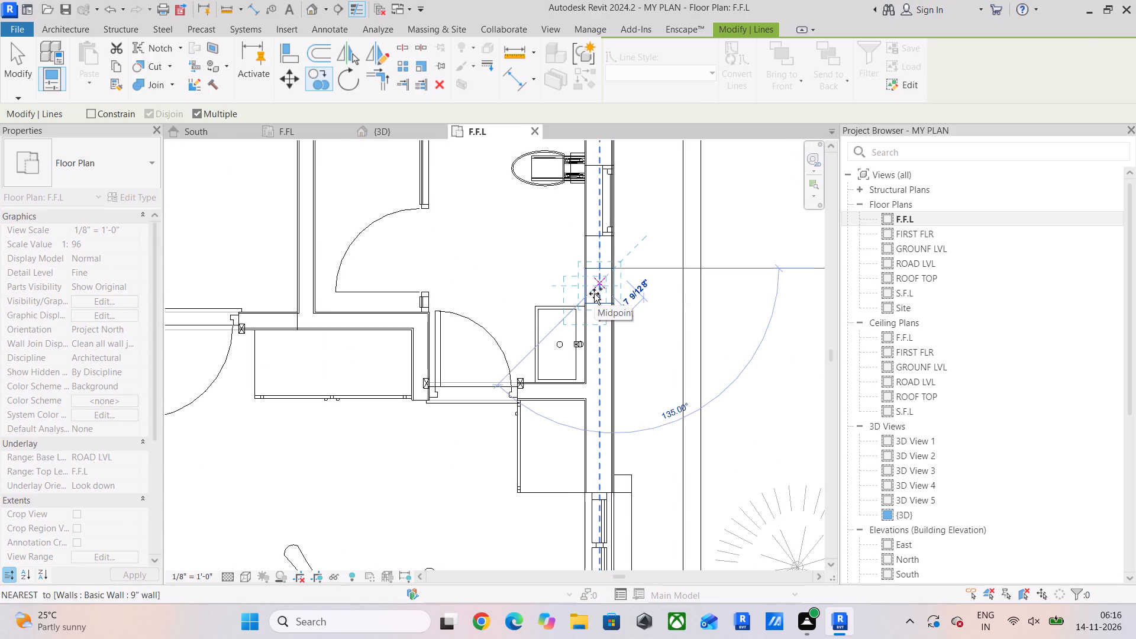
key(Escape)
key(Escape)
key(Escape)
Align the bathroom rectangle's edge nearest the washbasin with the outer face of the wall beside the living room's entrance door.
middle_drag(451, 319, 624, 319)
scroll(625, 319, up, 1)
scroll(625, 319, down, 6)
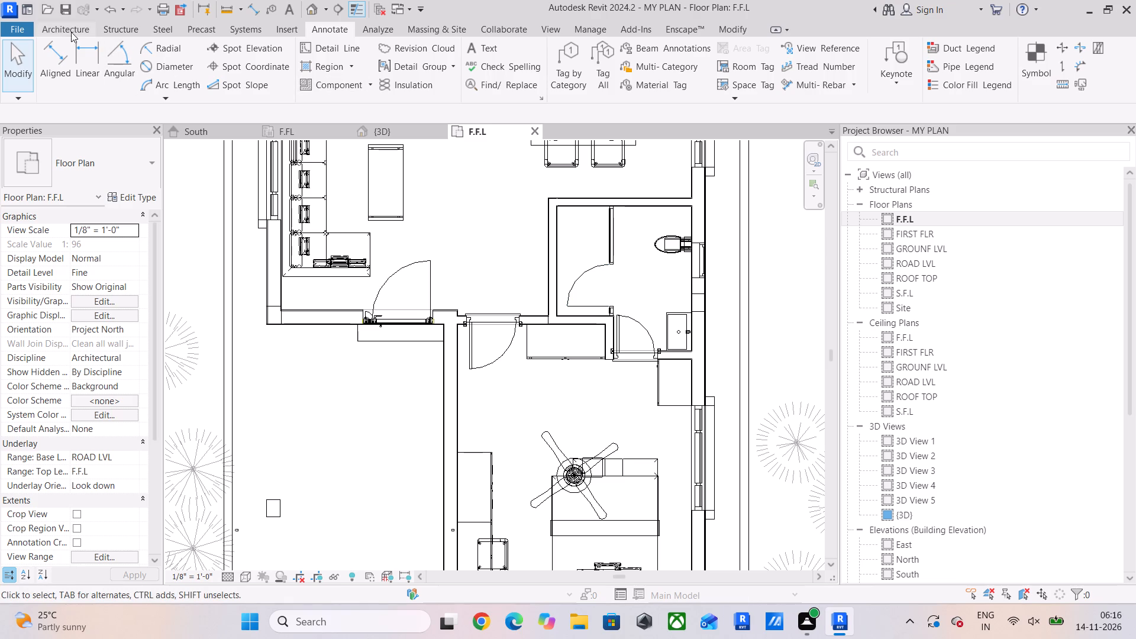
click(741, 21)
click(741, 24)
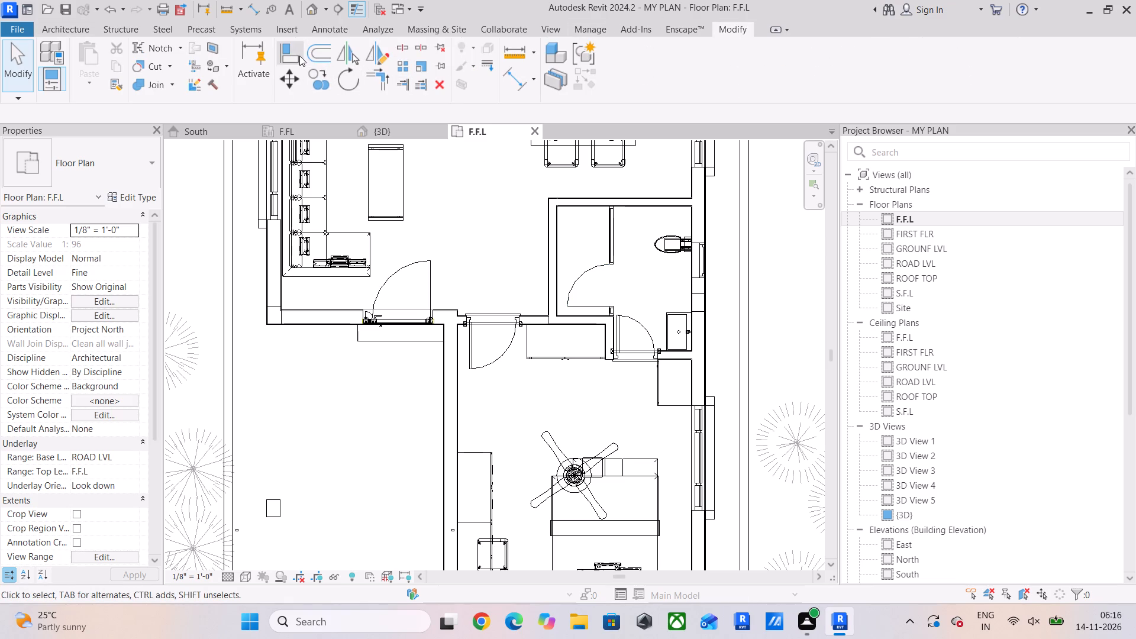
click(299, 56)
scroll(301, 330, up, 8)
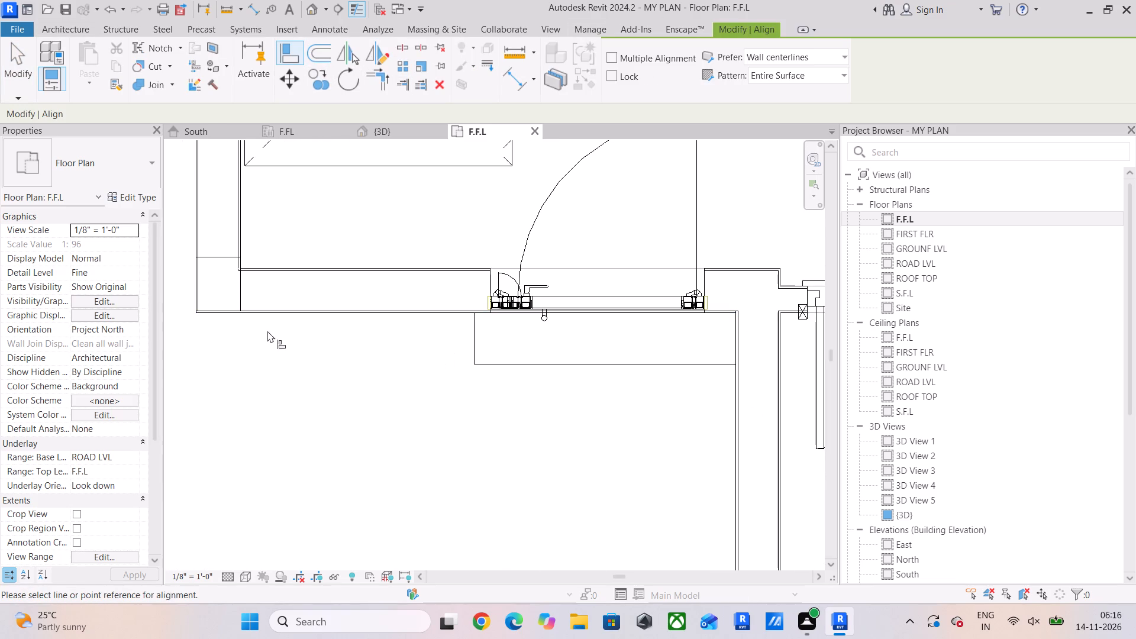
click(279, 318)
scroll(495, 334, down, 5)
middle_drag(633, 346, 189, 350)
scroll(543, 315, up, 4)
click(567, 307)
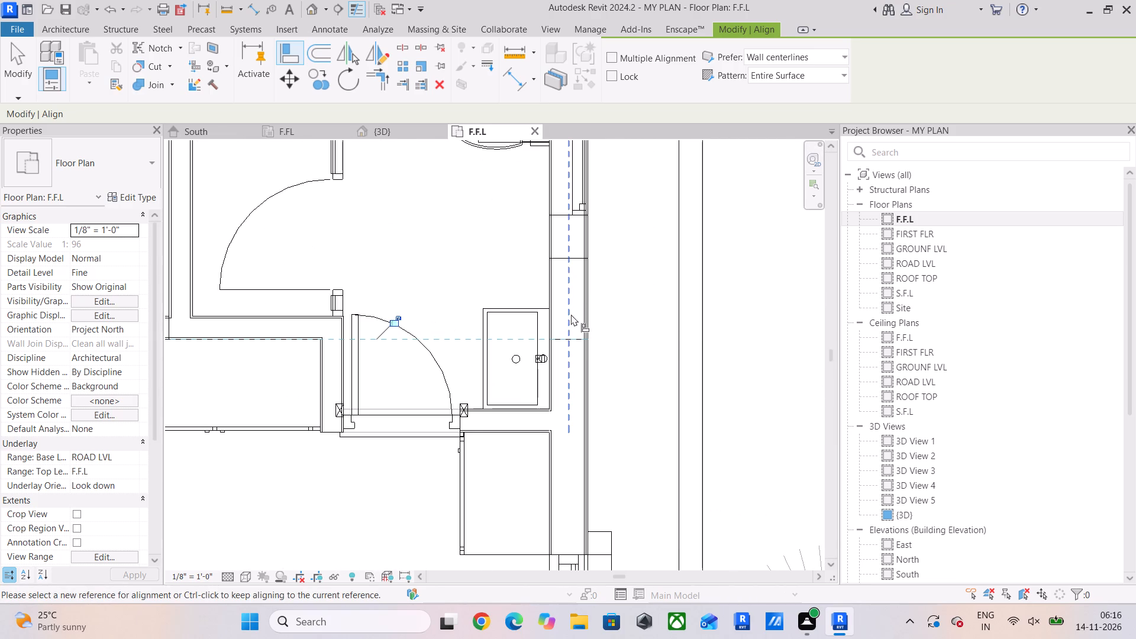
Set the distance between the bathroom rectangle's two cross-wall edges to 1', moving the edge nearest the window.
key(Escape)
key(Escape)
key(Escape)
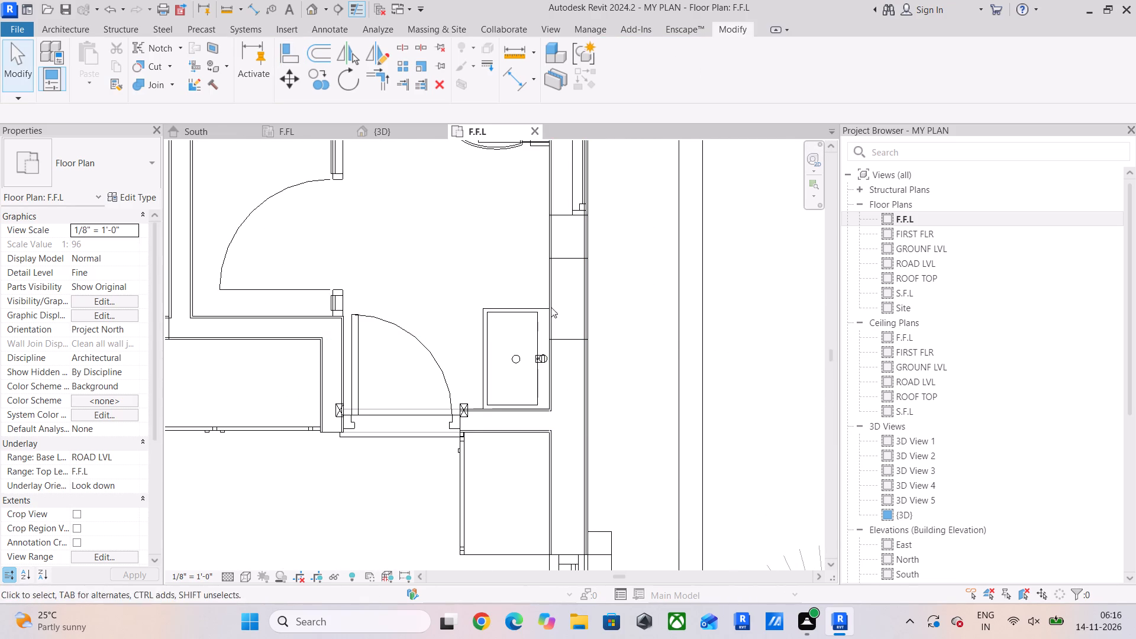
click(544, 292)
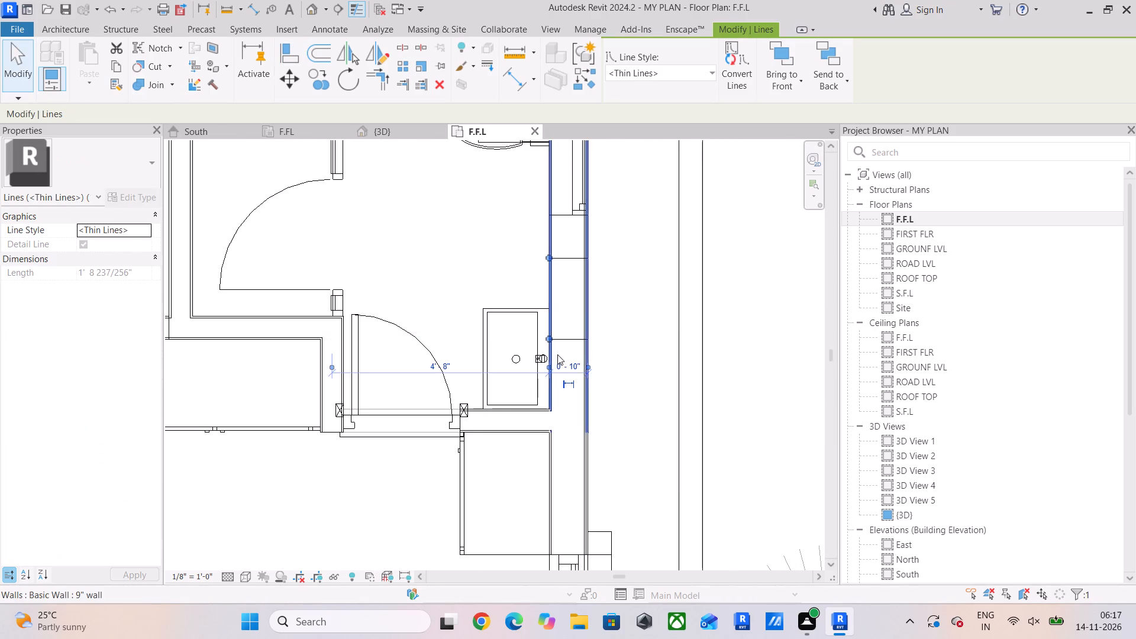
key(Escape)
click(570, 261)
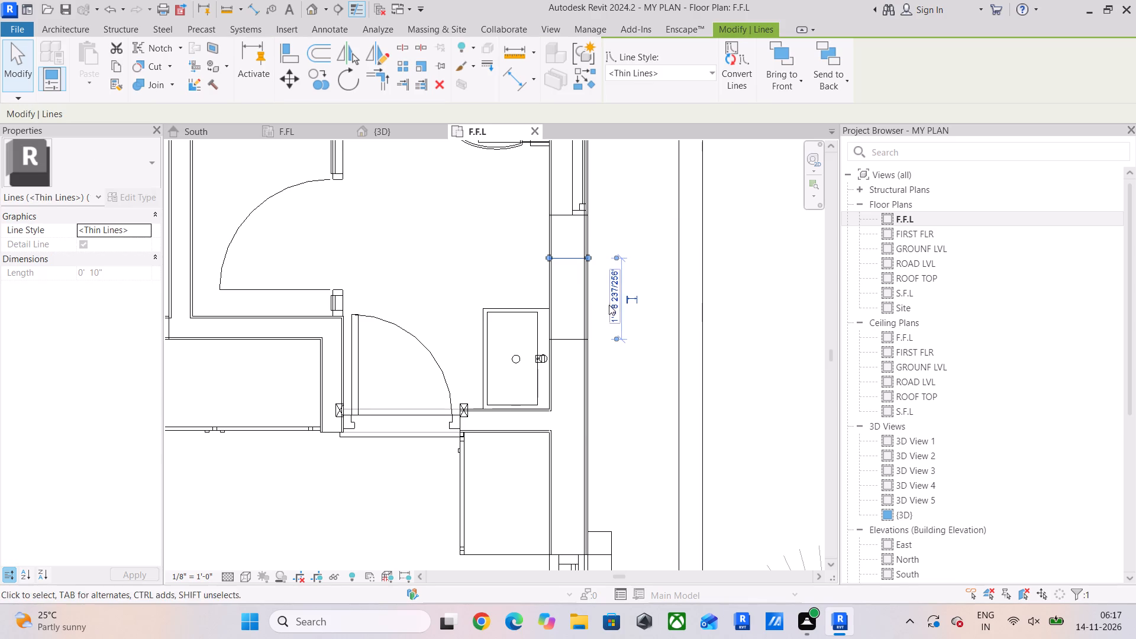
click(612, 304)
text(1')
key(Return)
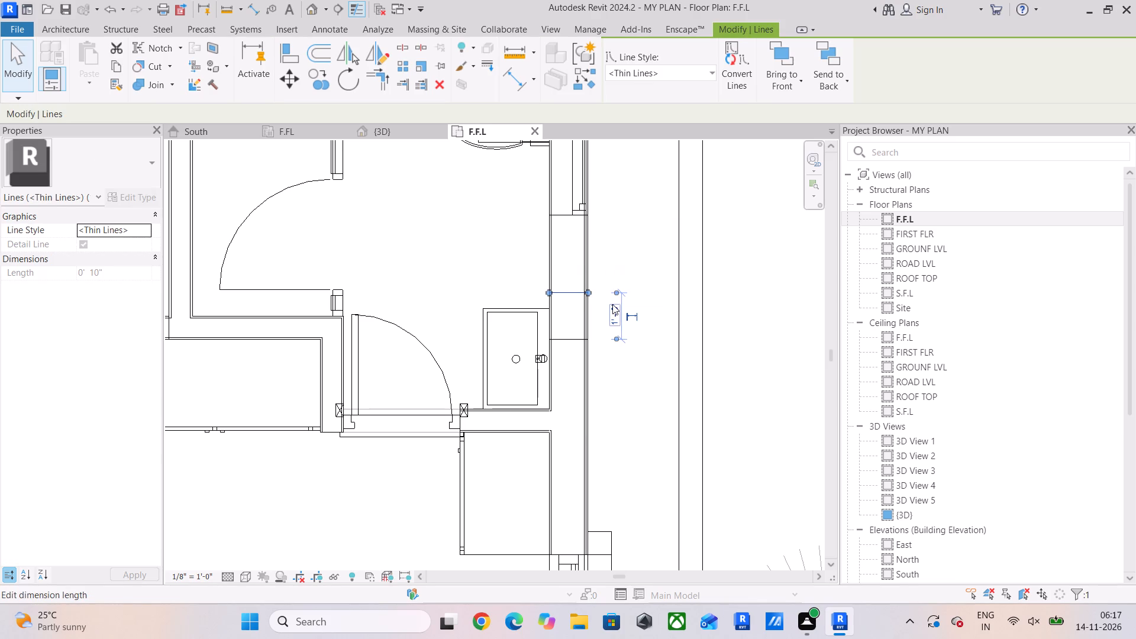
key(Escape)
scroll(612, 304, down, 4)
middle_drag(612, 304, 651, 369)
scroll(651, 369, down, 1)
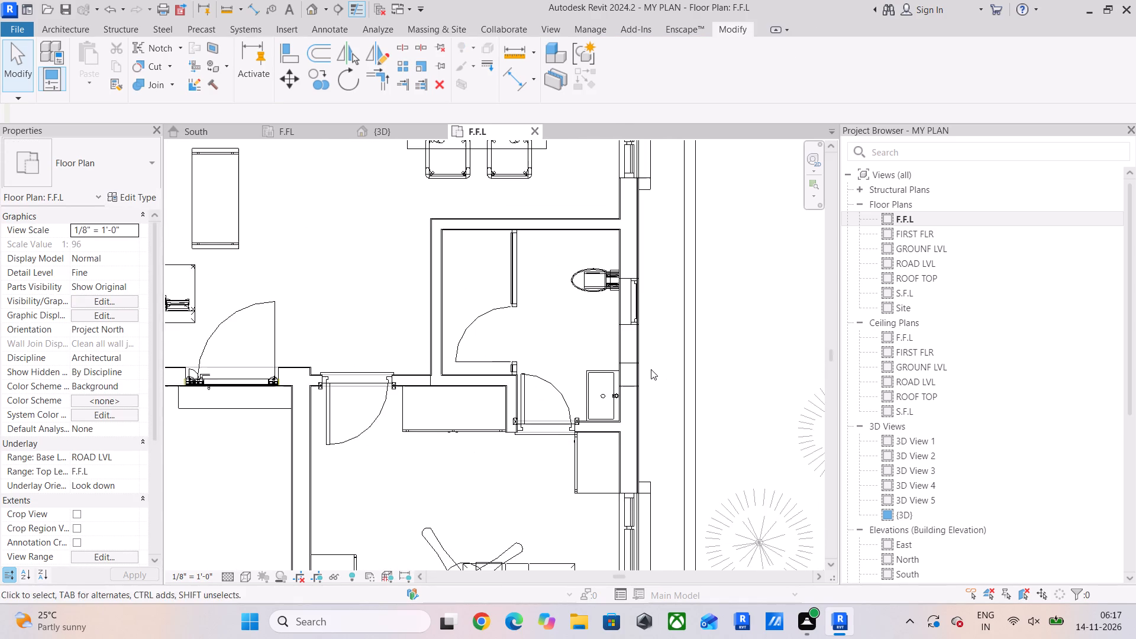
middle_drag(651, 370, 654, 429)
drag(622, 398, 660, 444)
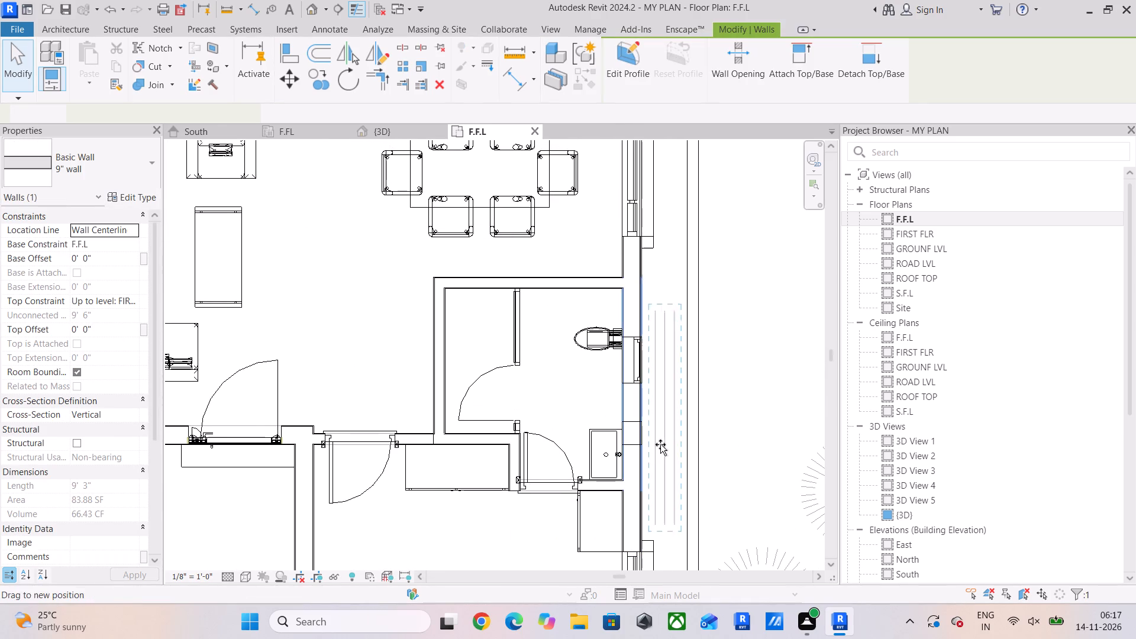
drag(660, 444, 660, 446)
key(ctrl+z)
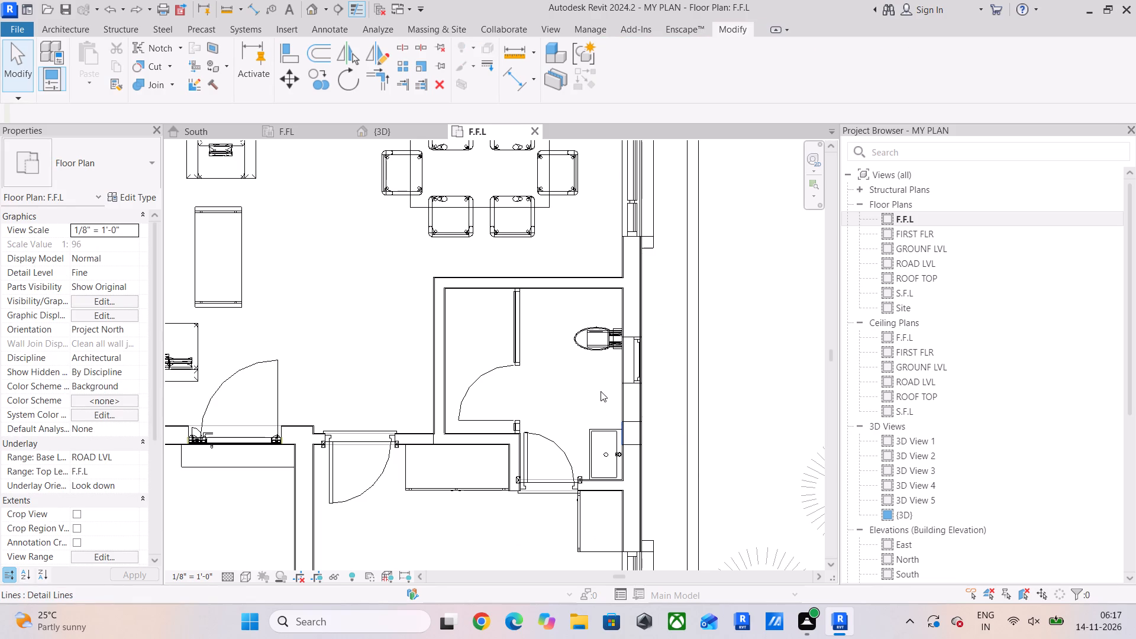
Copy the bathroom rectangle straight along the side wall to the fridge end of the dining window, level with the stair wall's face.
drag(601, 398, 660, 458)
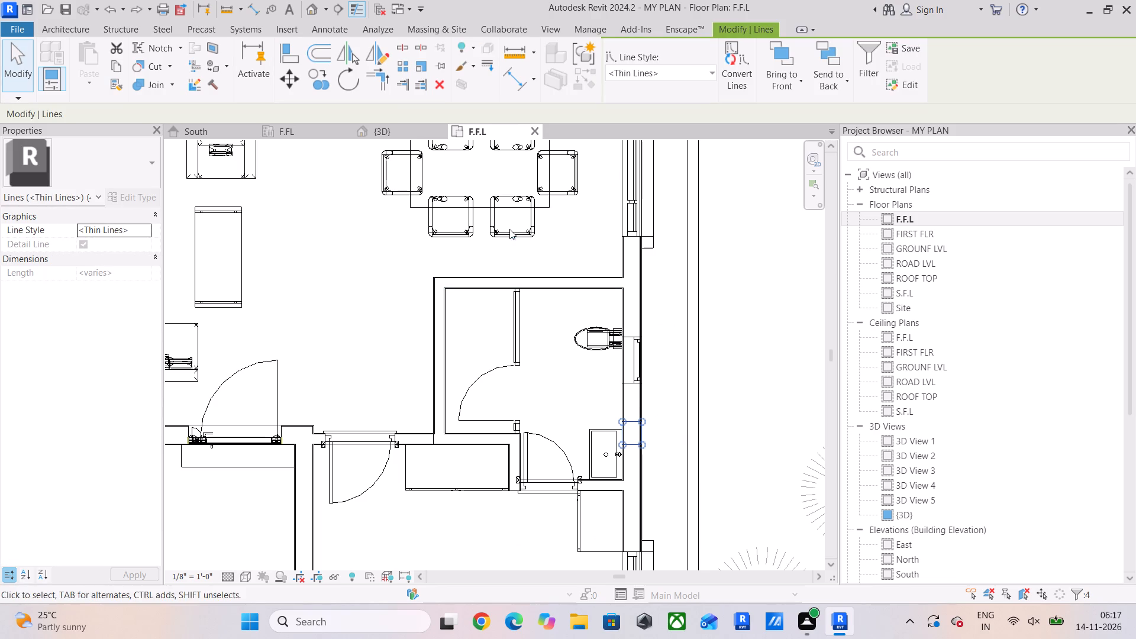
click(309, 79)
scroll(652, 420, up, 5)
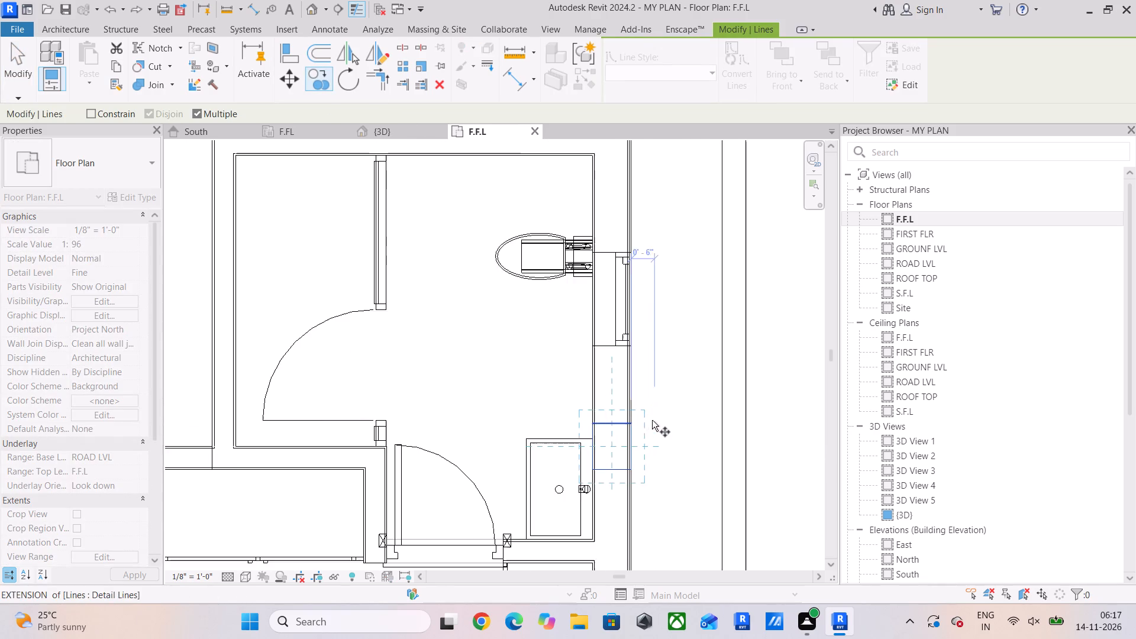
scroll(609, 430, up, 4)
click(579, 416)
scroll(579, 267, down, 5)
middle_drag(579, 267, 591, 497)
scroll(591, 457, down, 7)
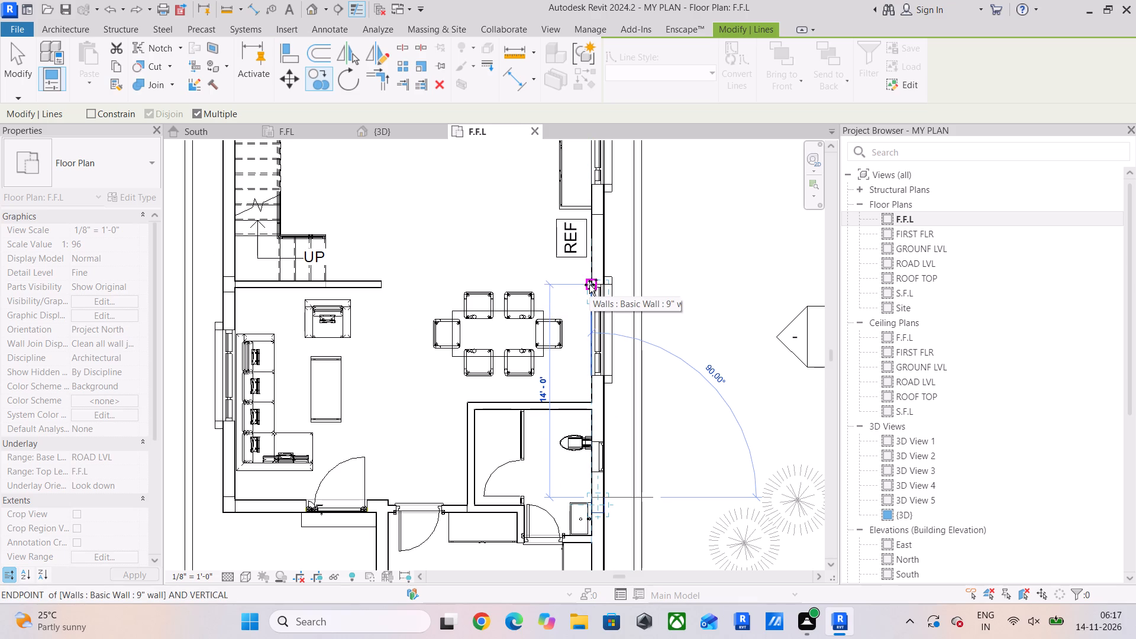
scroll(589, 285, up, 3)
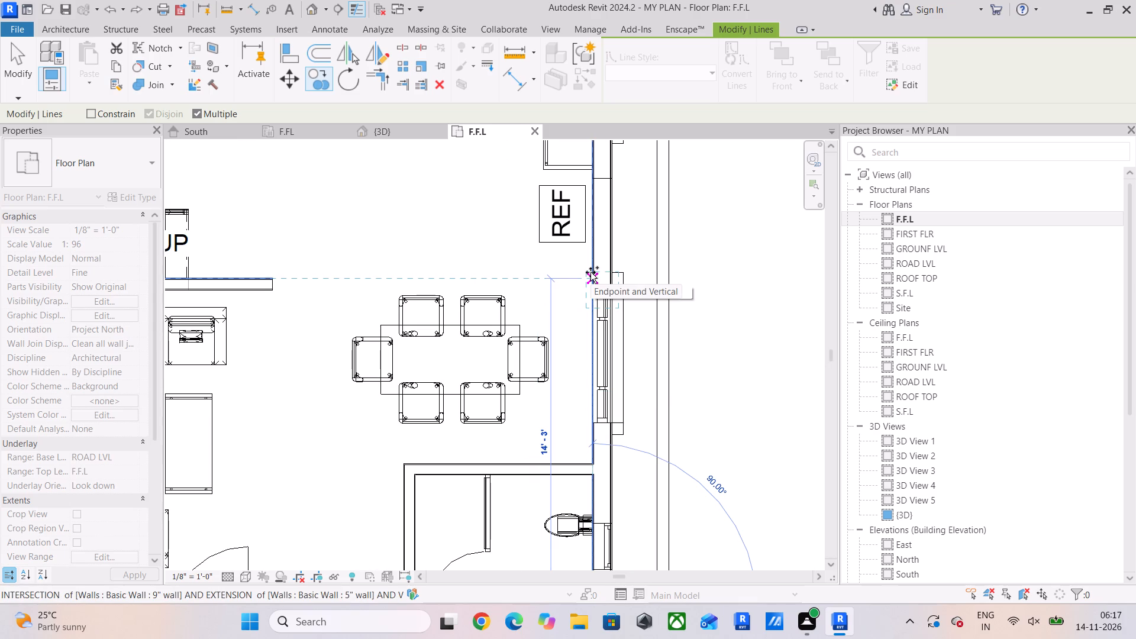
click(590, 272)
key(Escape)
key(Escape)
key(Escape)
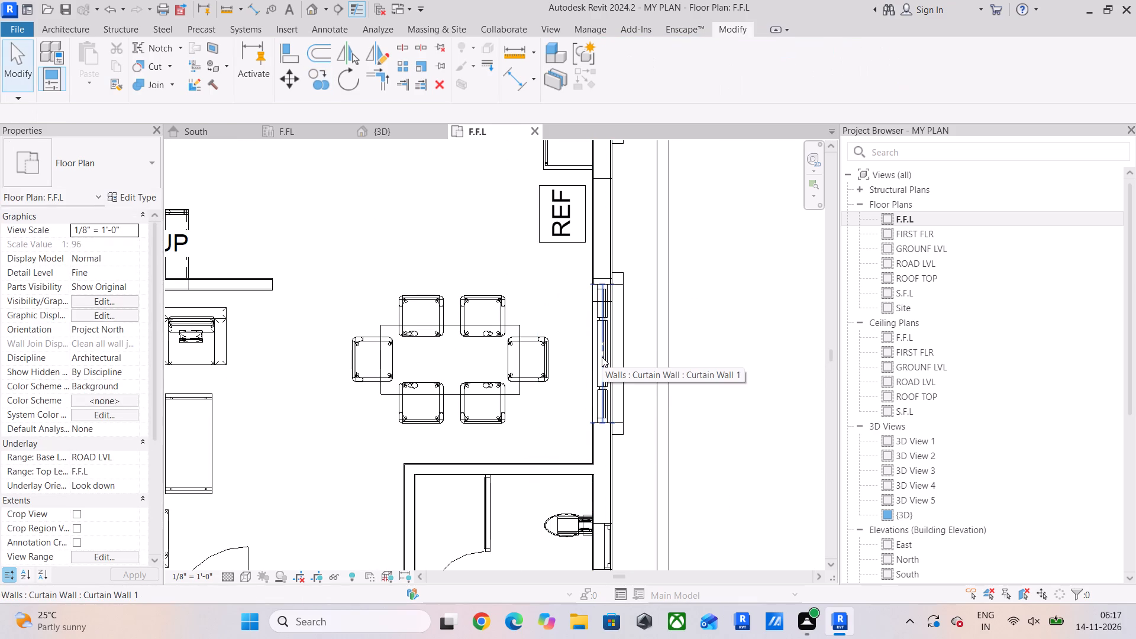
Draw a thin detail line from the inner corner of the stair-wall rectangle straight across the room to the opposite side wall's outer face.
click(602, 357)
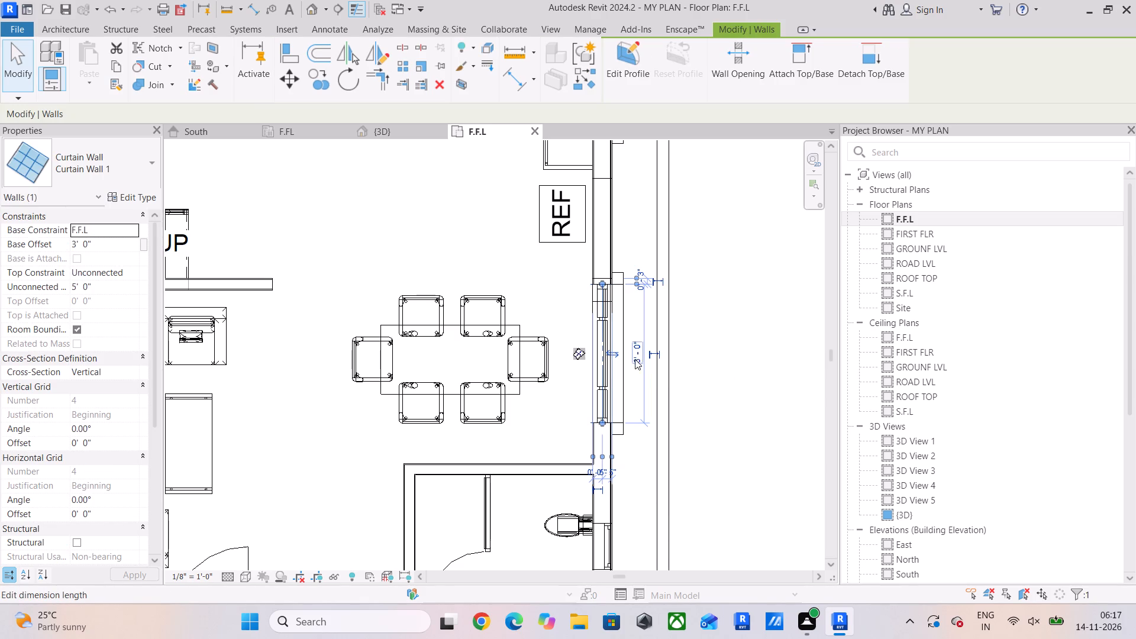
scroll(345, 398, down, 5)
middle_drag(345, 398, 670, 401)
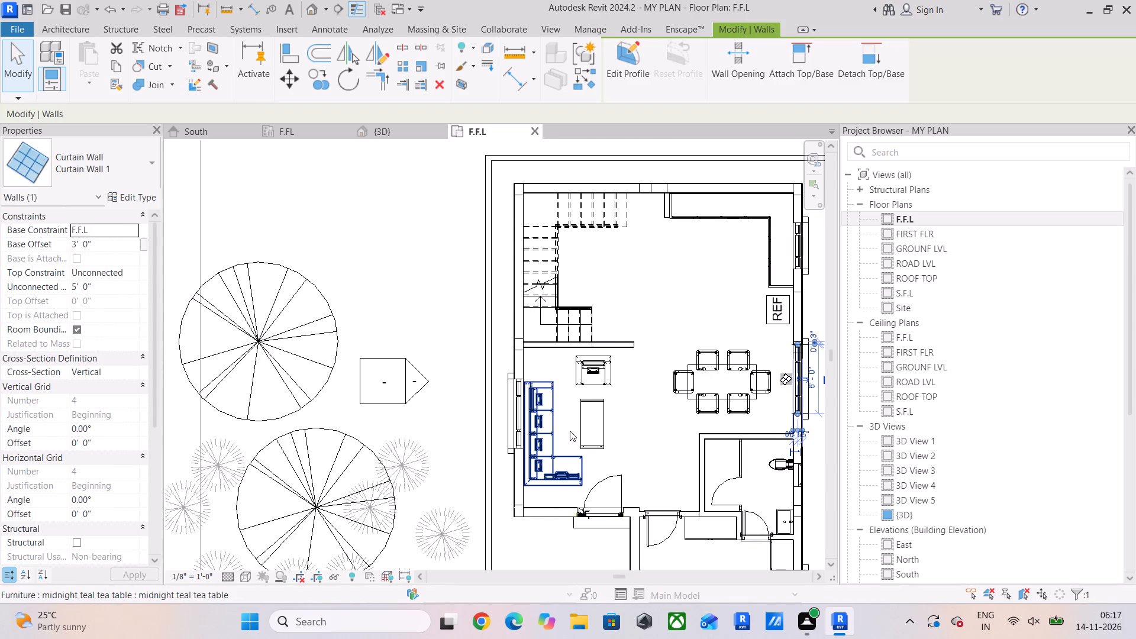
middle_drag(566, 402, 386, 425)
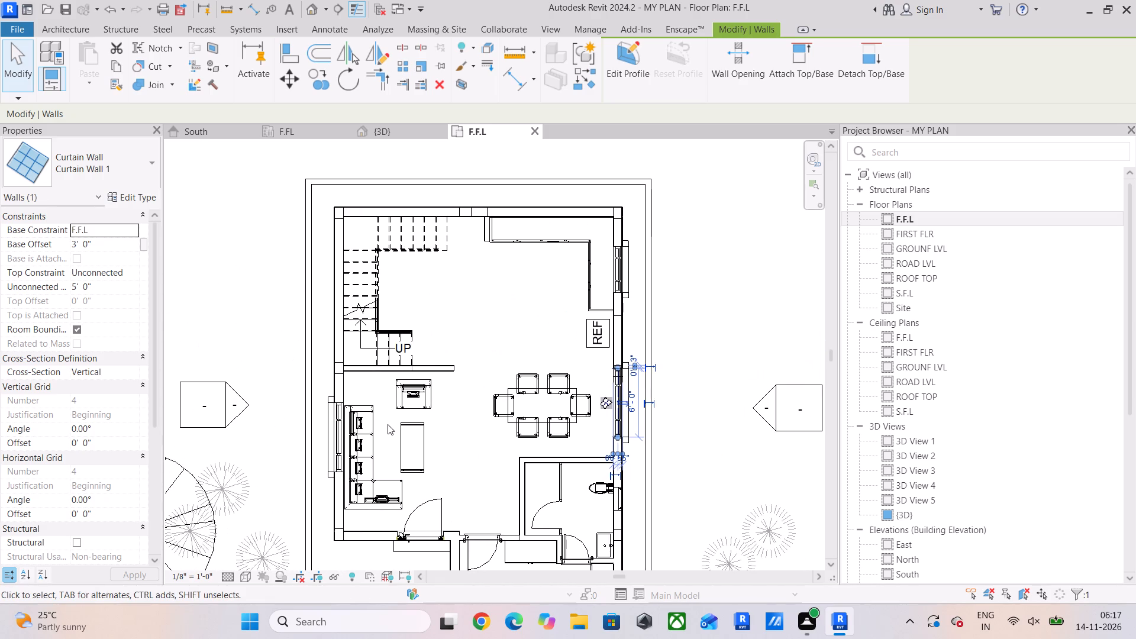
scroll(460, 380, up, 4)
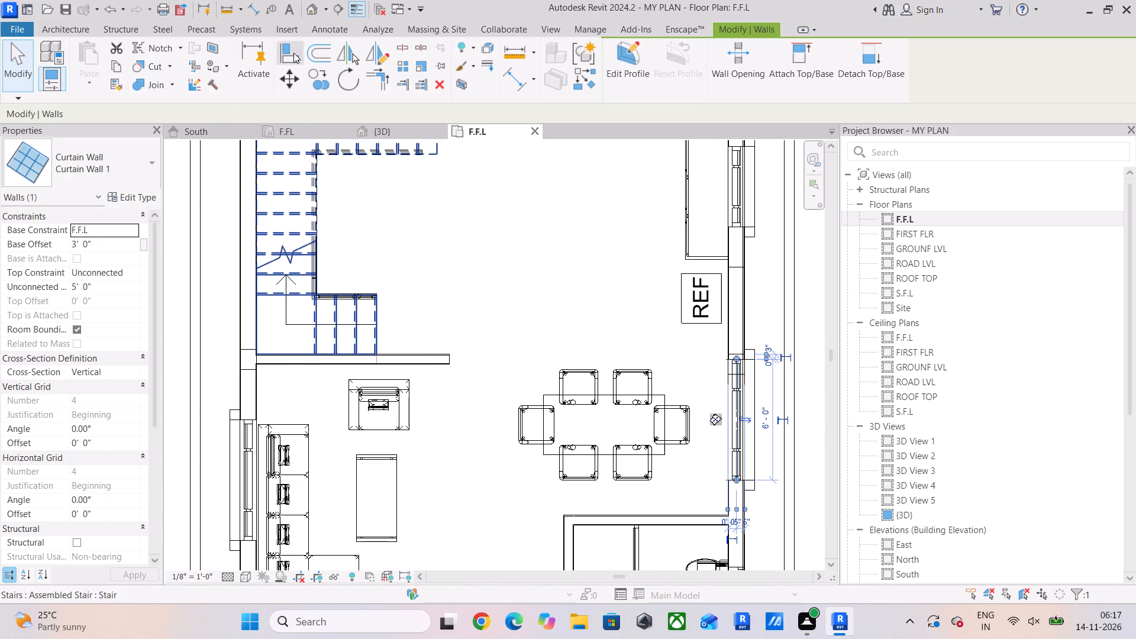
click(340, 23)
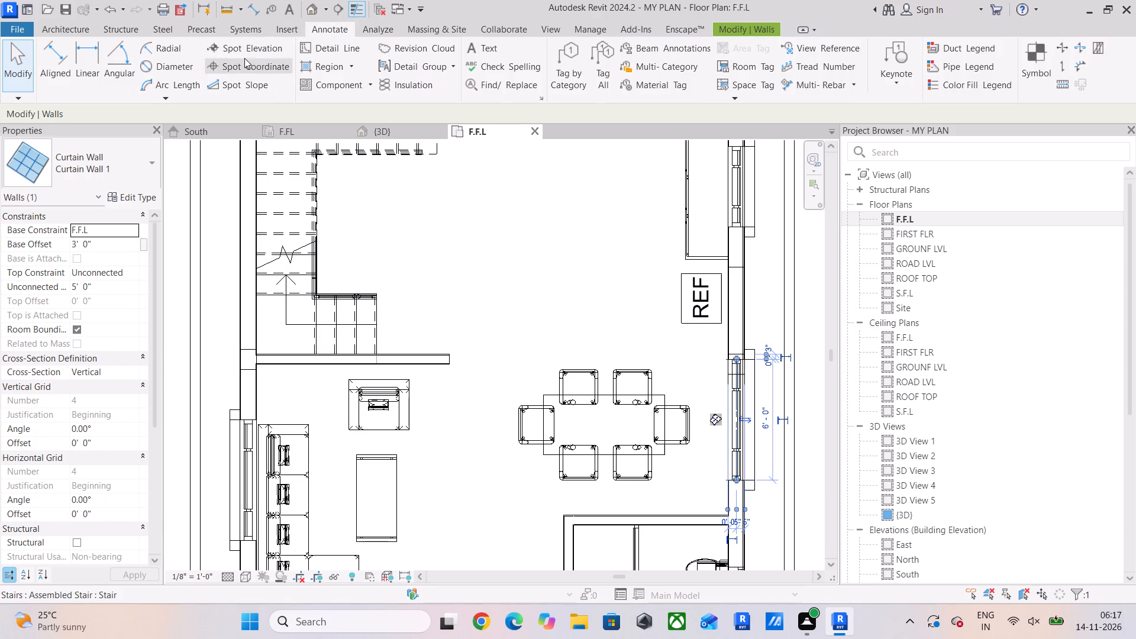
click(244, 49)
click(315, 28)
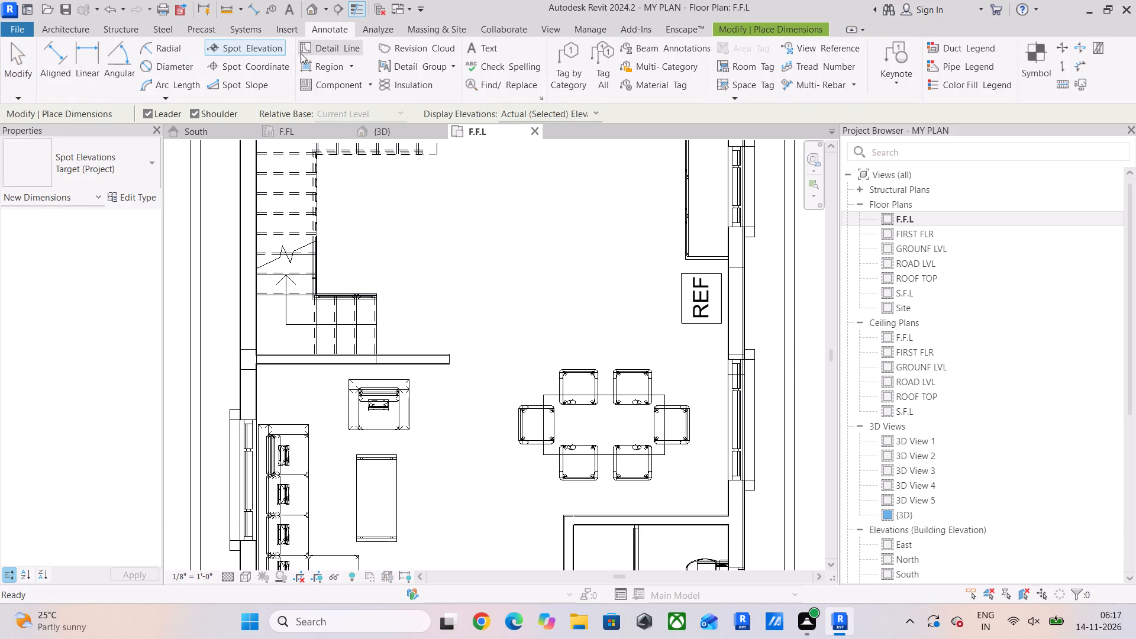
click(315, 50)
scroll(246, 353, up, 4)
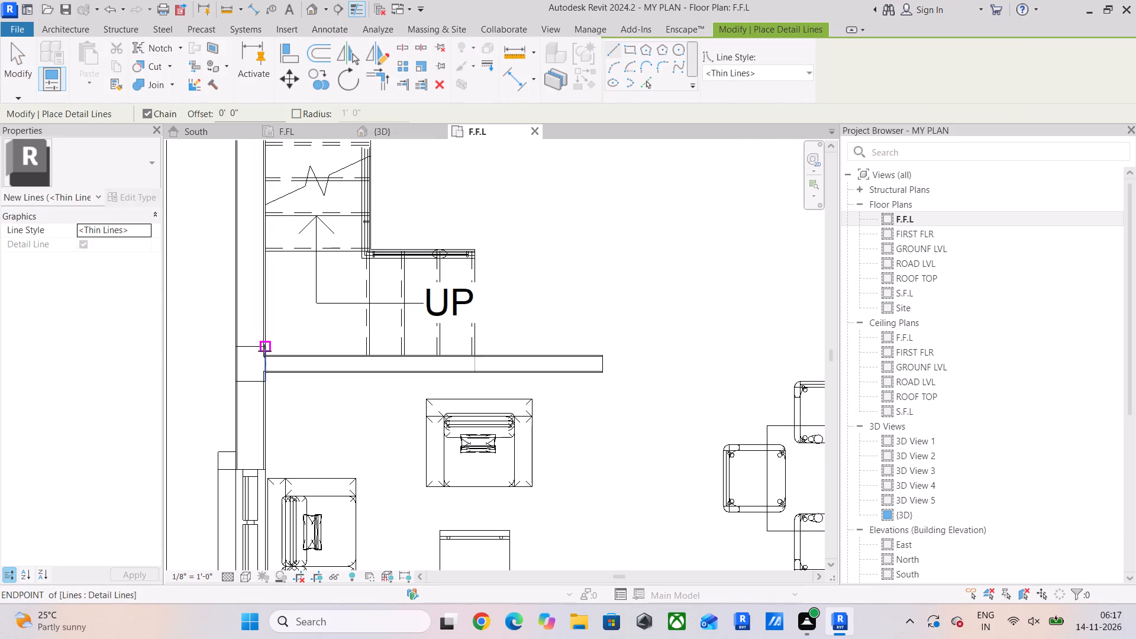
scroll(264, 351, up, 5)
click(270, 344)
scroll(537, 332, down, 4)
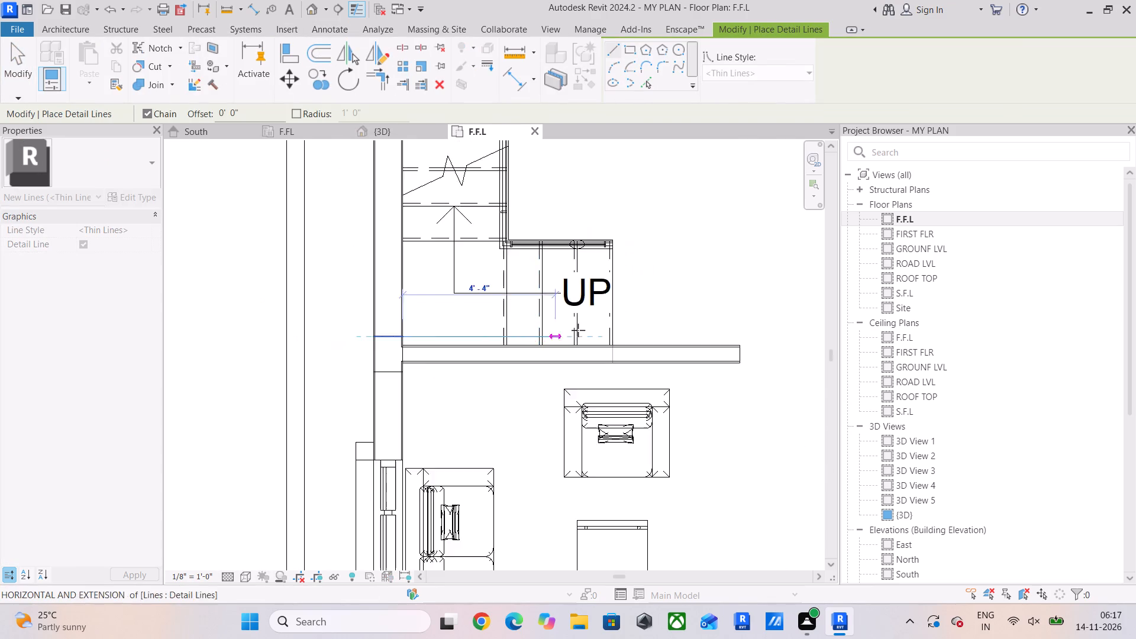
scroll(578, 330, down, 5)
middle_drag(640, 327, 234, 328)
scroll(544, 330, up, 5)
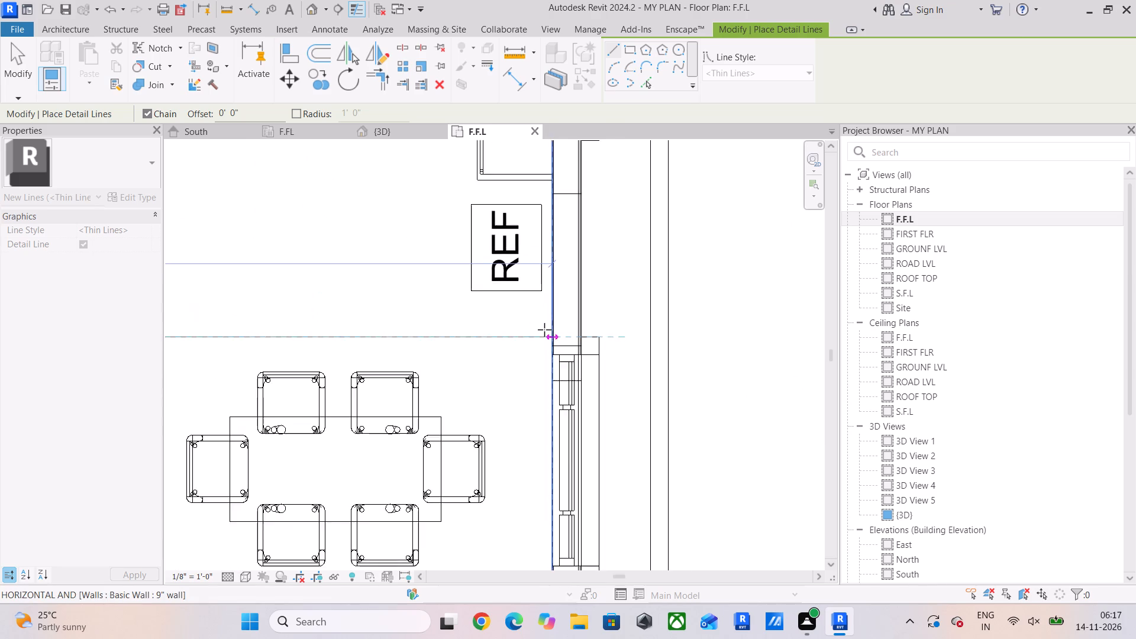
scroll(544, 330, up, 3)
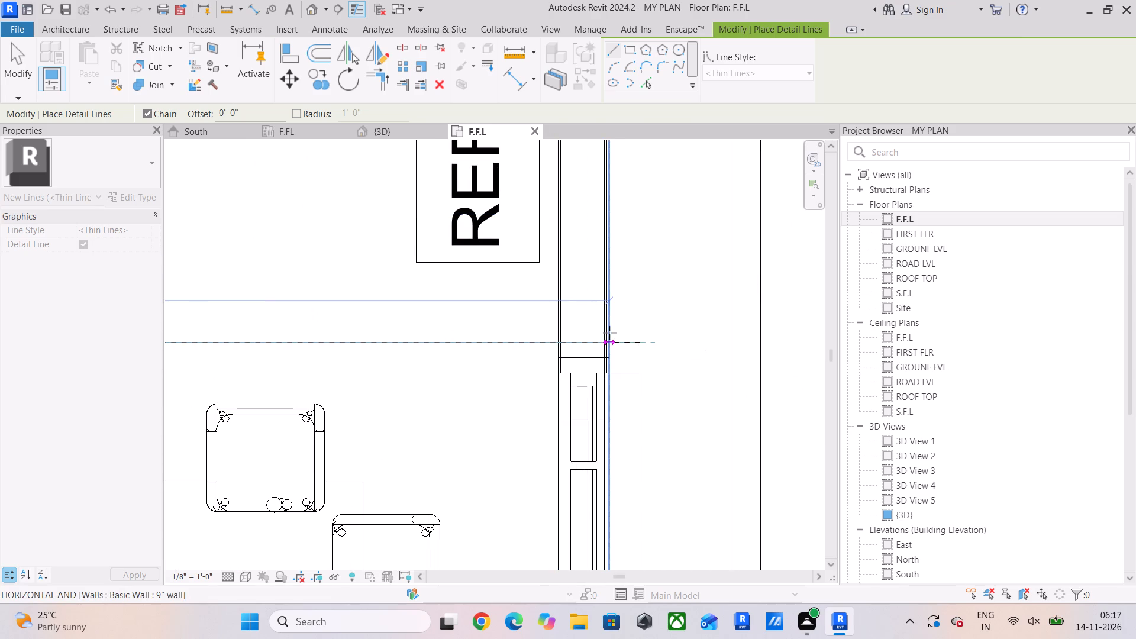
click(609, 333)
key(Escape)
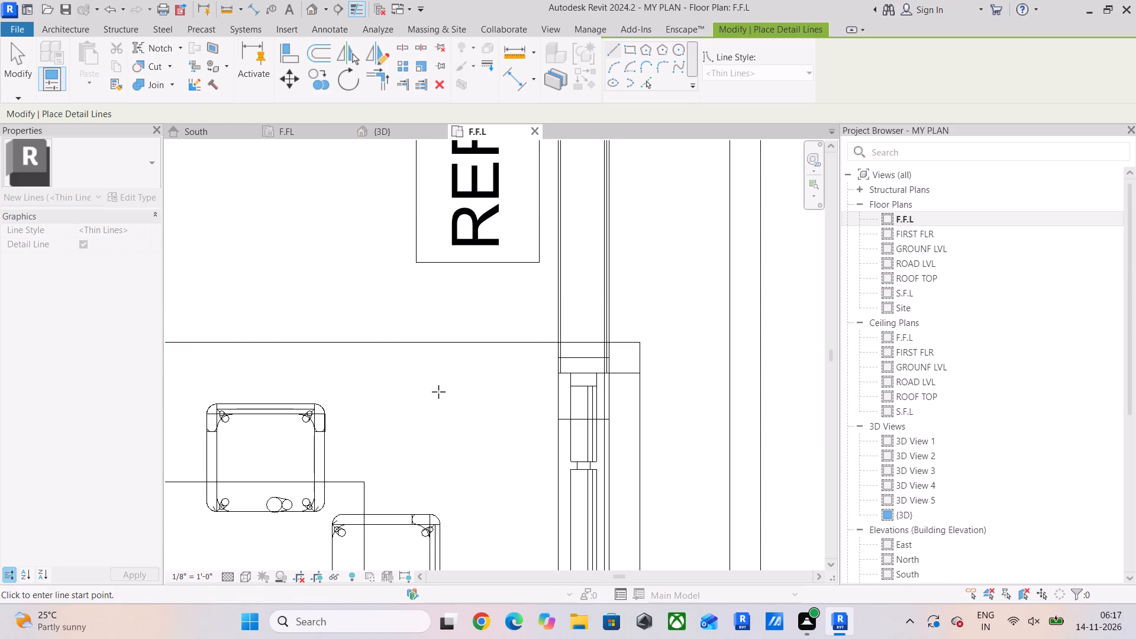
Copy the rectangle at the stair wall's junction with the side wall from its outer edge midpoint to the 5" wall's free end midpoint.
scroll(438, 392, down, 5)
middle_drag(439, 392, 614, 386)
scroll(456, 398, down, 4)
middle_drag(456, 399, 567, 400)
scroll(288, 402, up, 3)
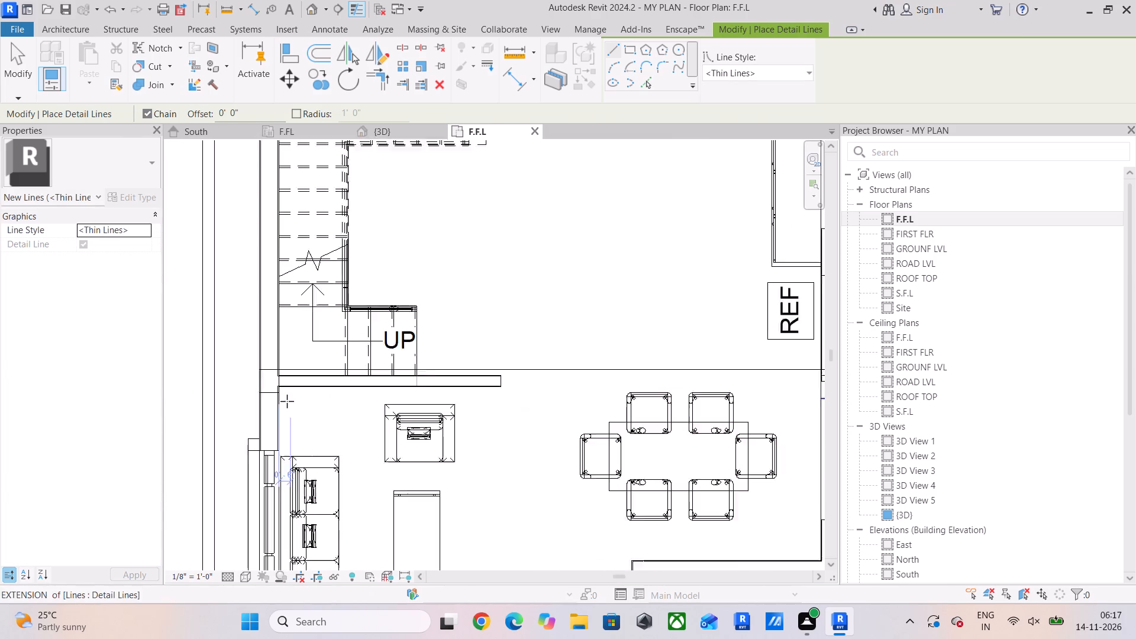
scroll(287, 401, up, 1)
key(Escape)
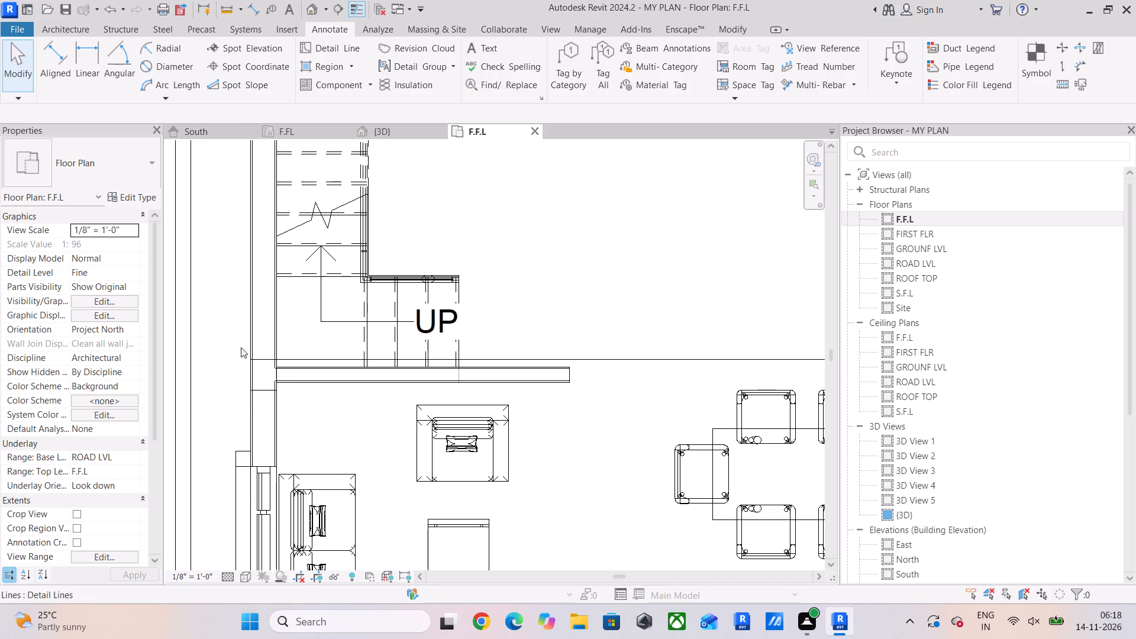
drag(241, 347, 289, 415)
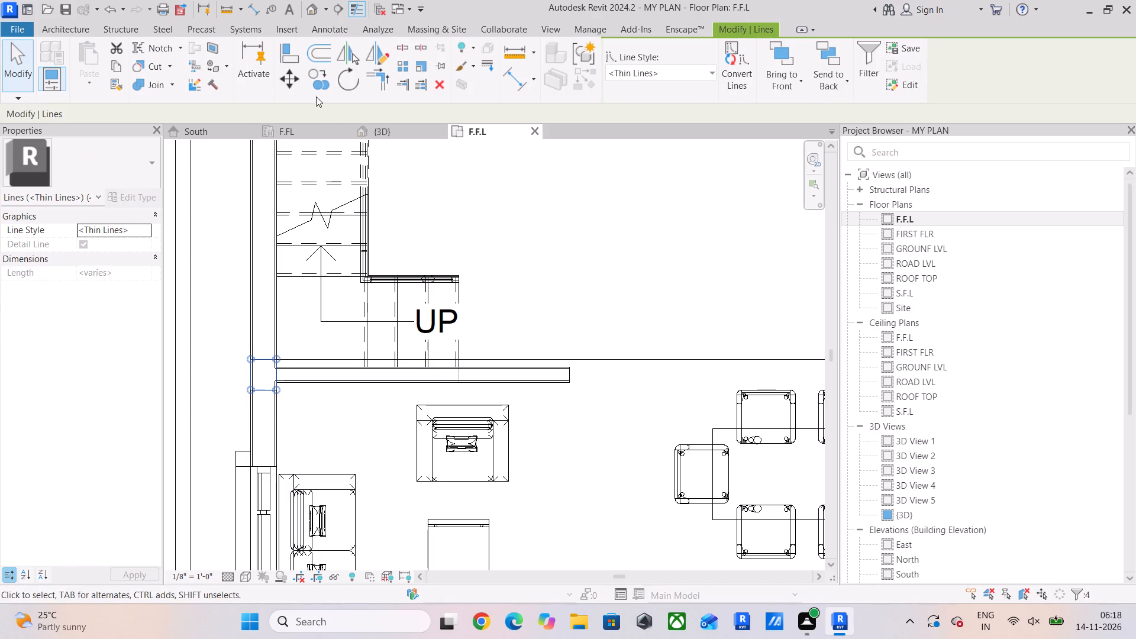
click(315, 83)
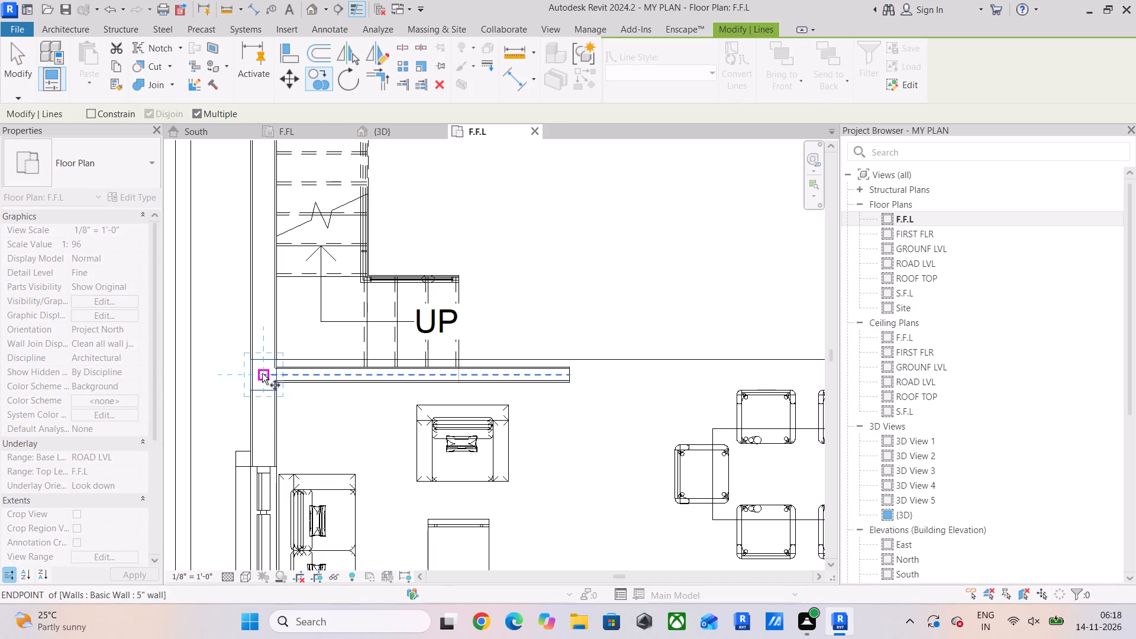
click(250, 374)
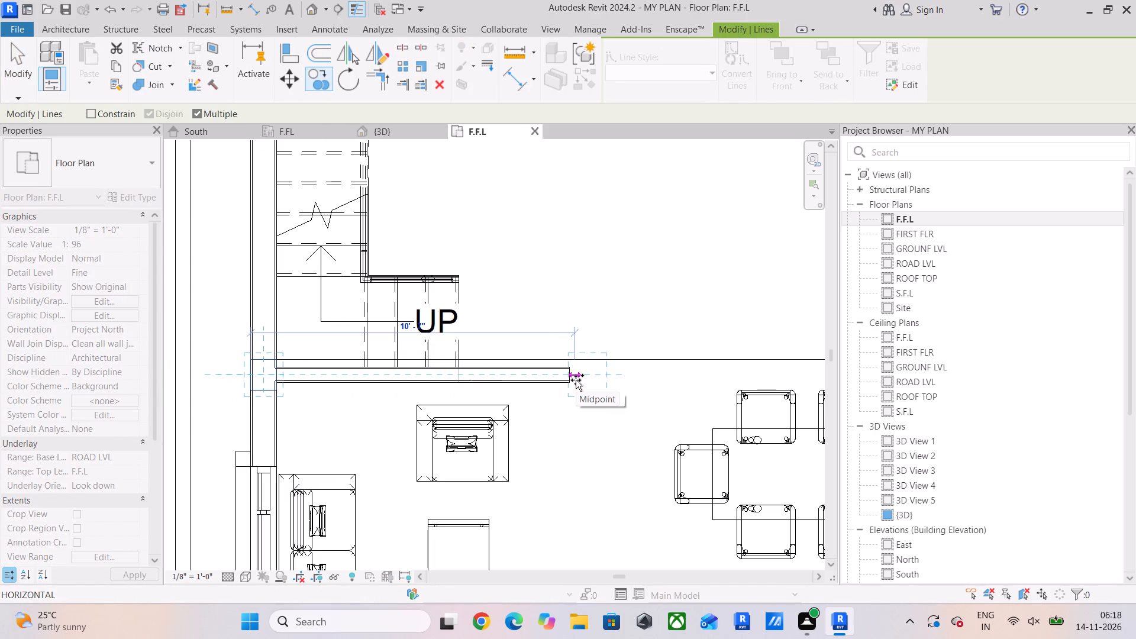
scroll(576, 380, up, 8)
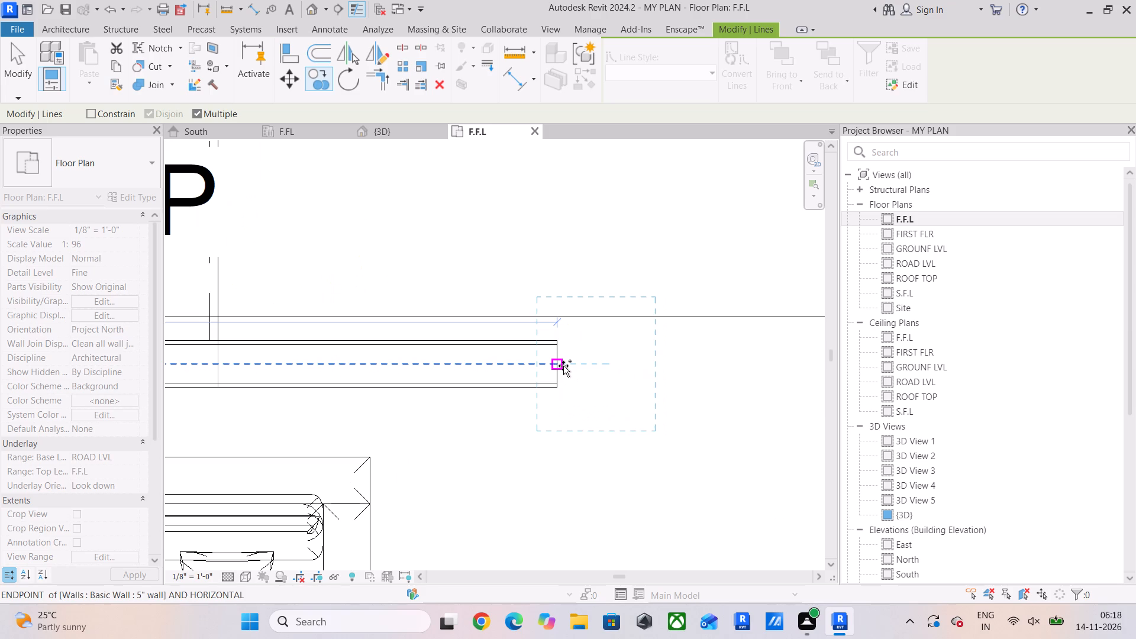
click(563, 366)
scroll(563, 366, down, 5)
key(Escape)
scroll(601, 458, down, 4)
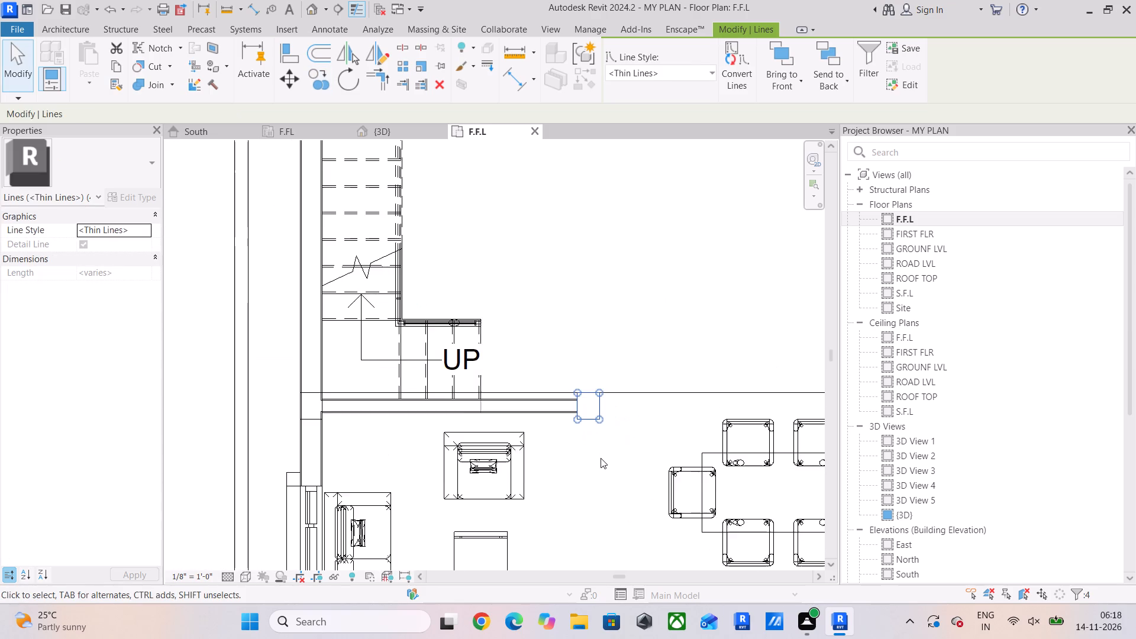
middle_drag(601, 458, 451, 437)
key(Escape)
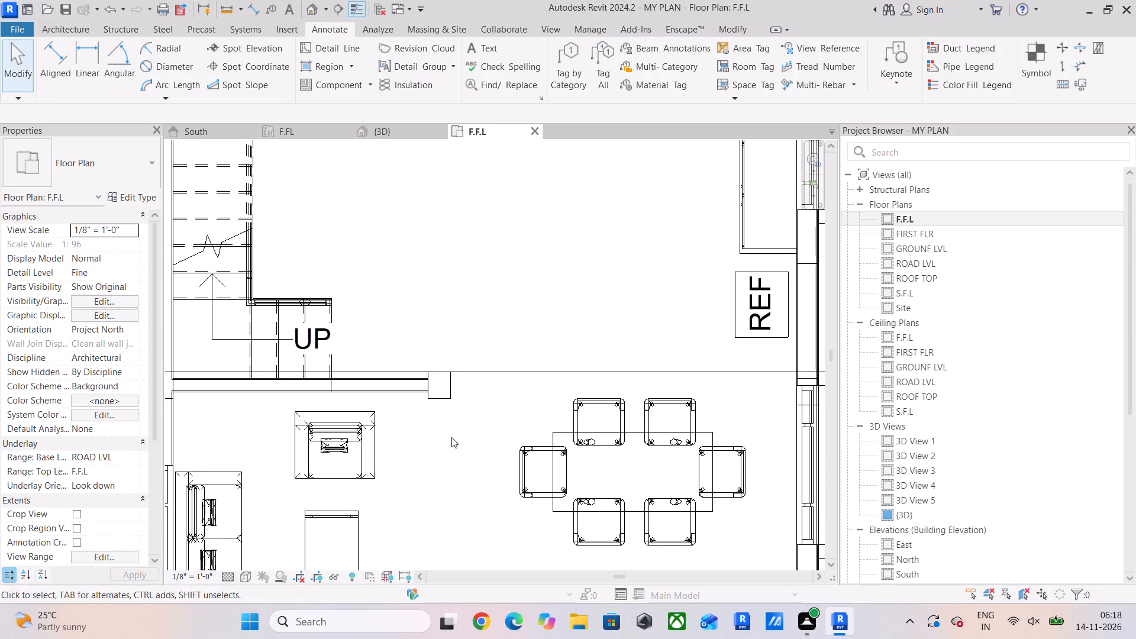
Align the stair-side edge of the rectangle in the 9" wall behind the stairs with the column rectangle's edge at the 5" wall's end.
scroll(513, 431, down, 3)
middle_drag(521, 431, 479, 426)
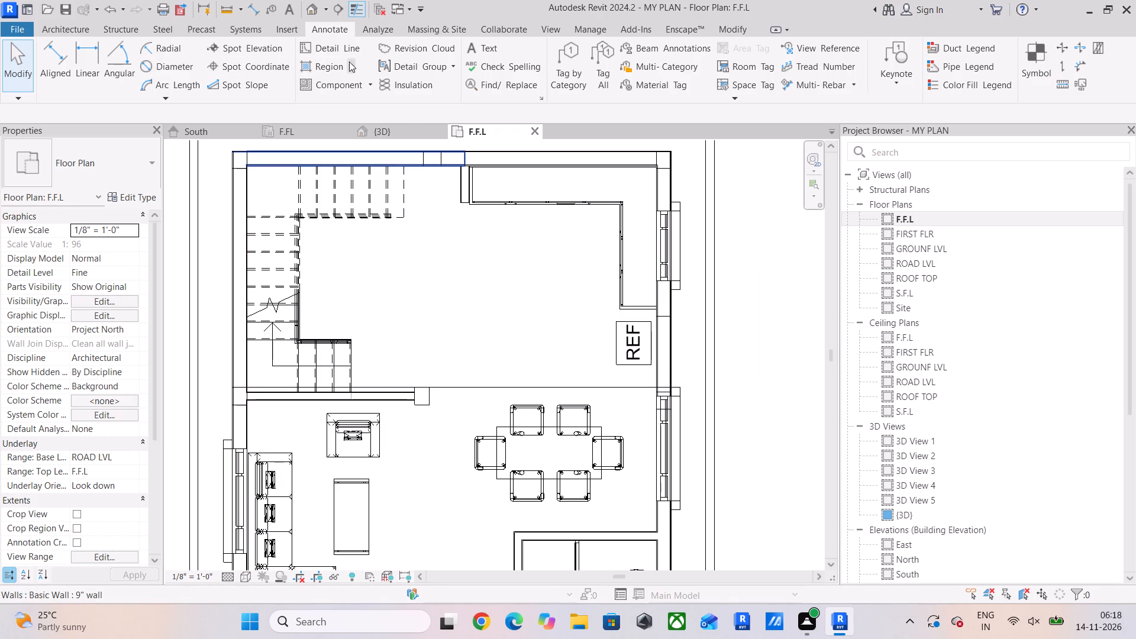
click(735, 25)
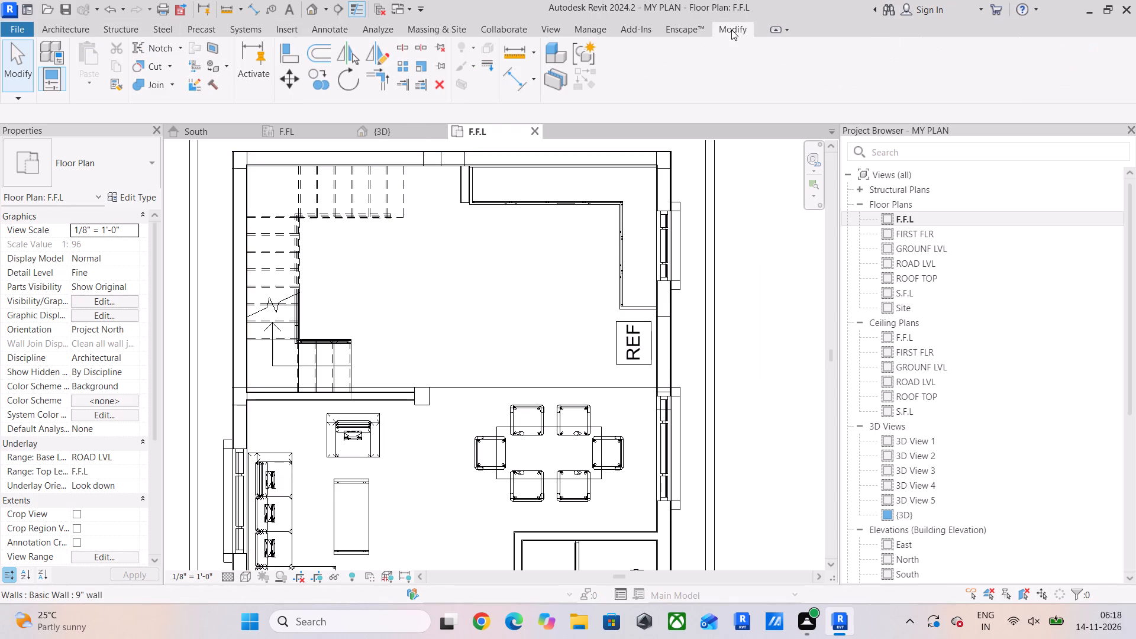
click(298, 59)
scroll(422, 401, up, 3)
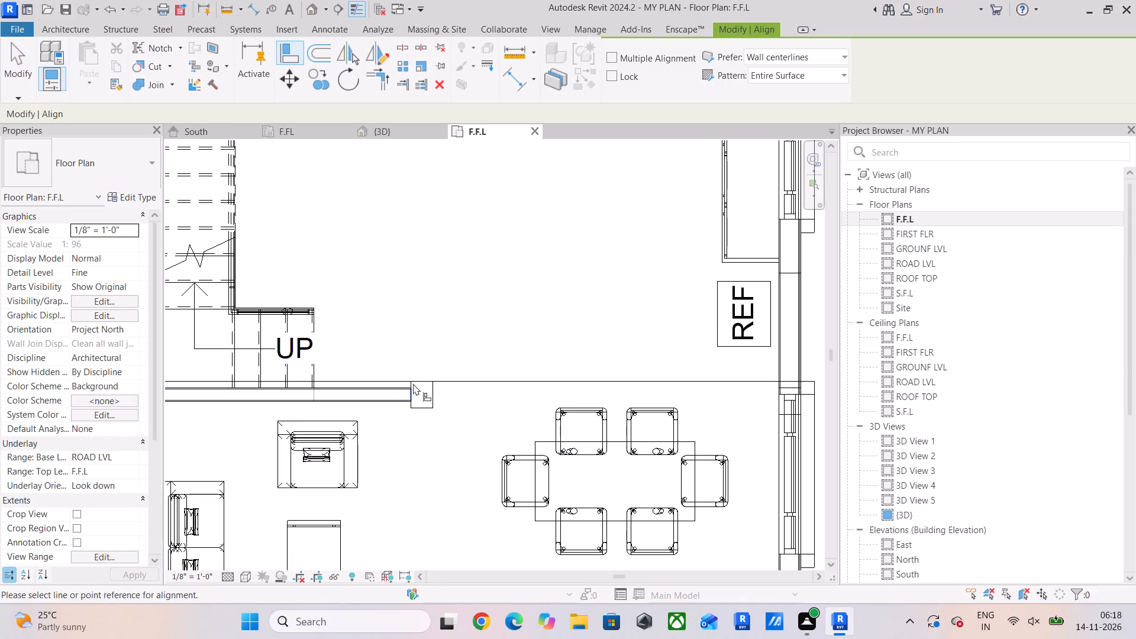
scroll(412, 385, up, 6)
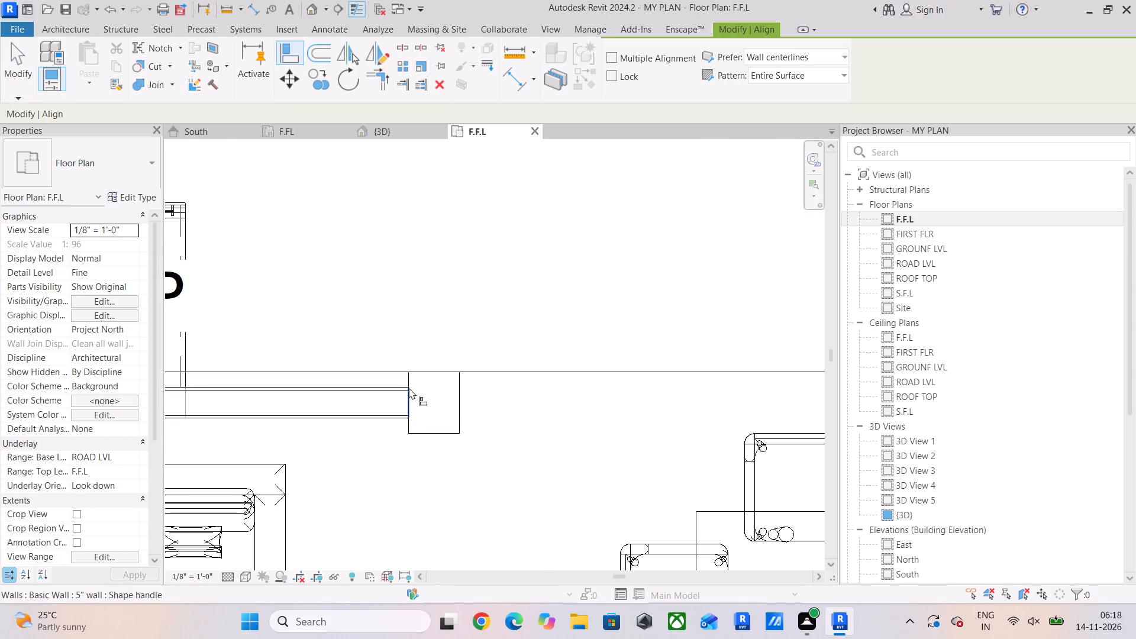
click(409, 379)
scroll(437, 257, down, 11)
middle_drag(441, 247, 446, 591)
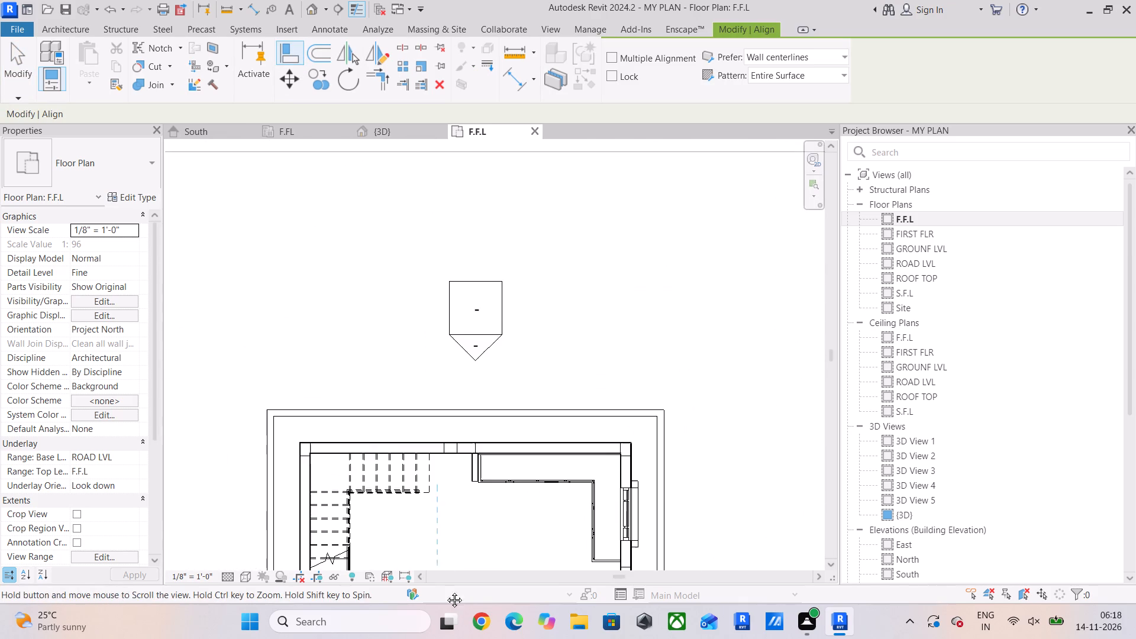
middle_drag(446, 591, 446, 592)
scroll(461, 466, up, 9)
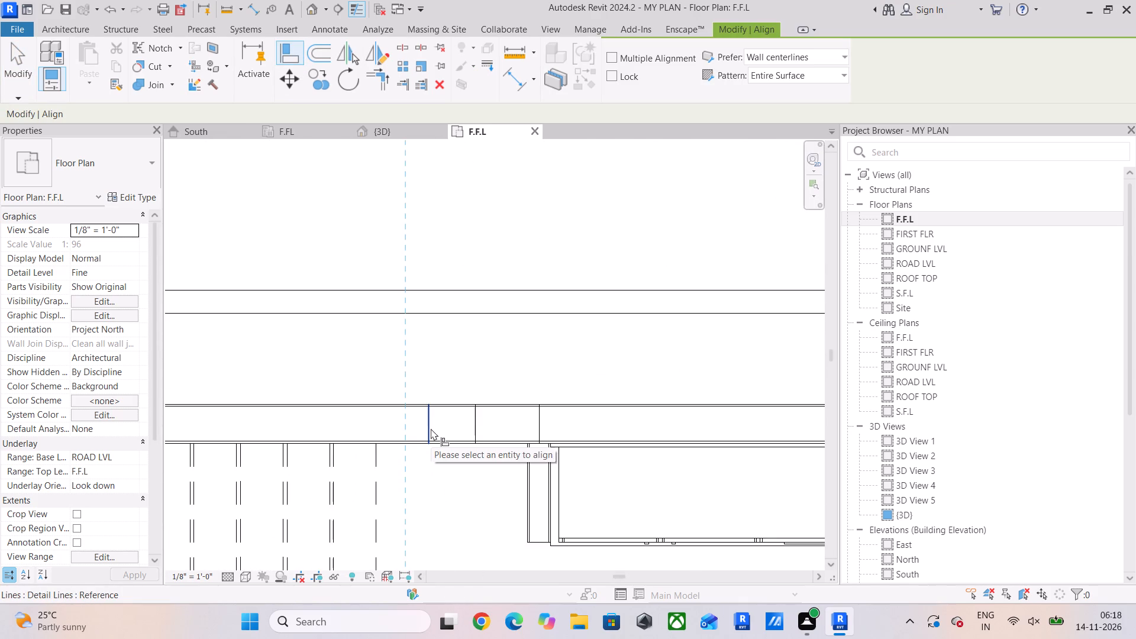
click(431, 428)
key(Escape)
key(Escape)
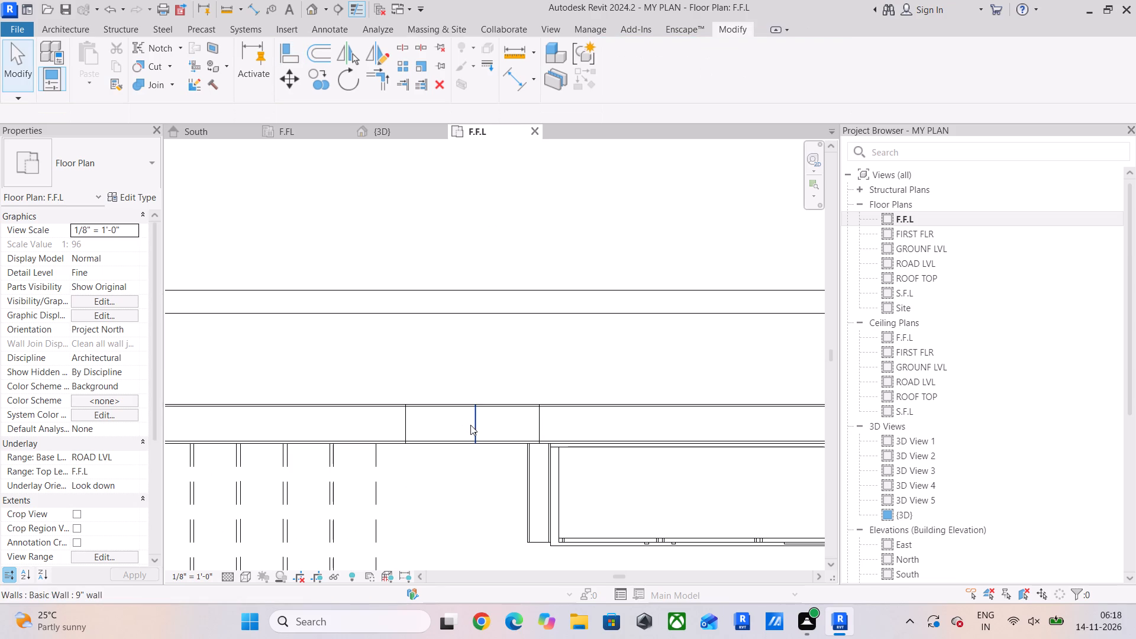
key(Escape)
Set the distance between that 9" wall rectangle's two cross-wall edges to 1', moving the edge nearest the kitchen counter.
click(473, 425)
click(459, 365)
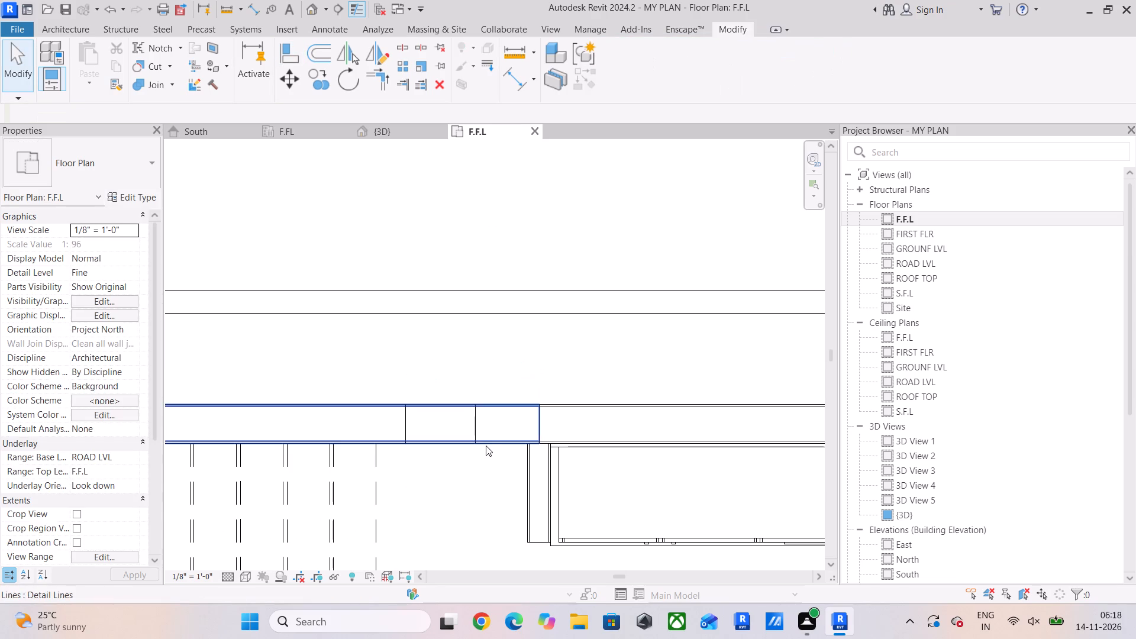
click(480, 427)
click(434, 364)
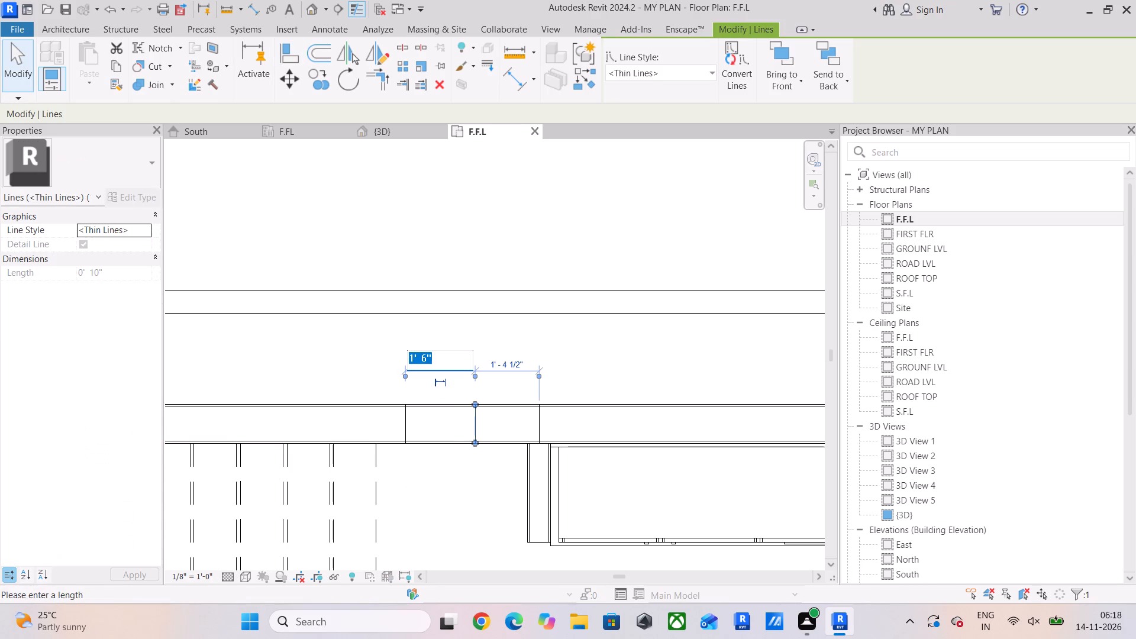
text(1')
key(Return)
key(Escape)
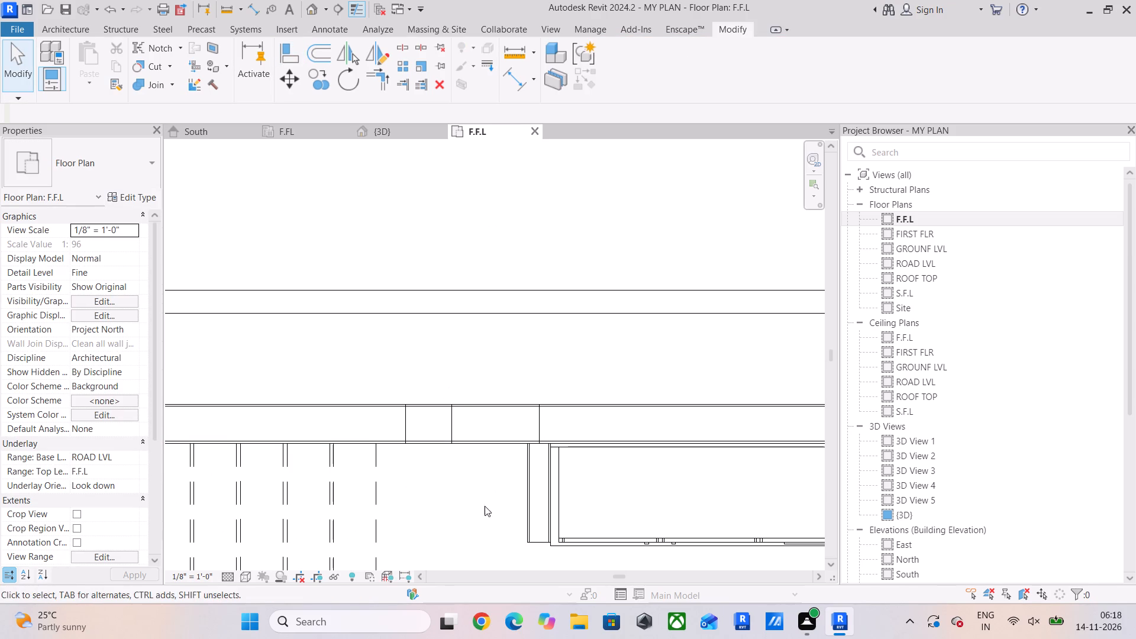
Set the fridge-side edge of the dining-window rectangle to 0 distance from the detail line across the room.
scroll(477, 512, down, 4)
middle_drag(477, 512, 491, 296)
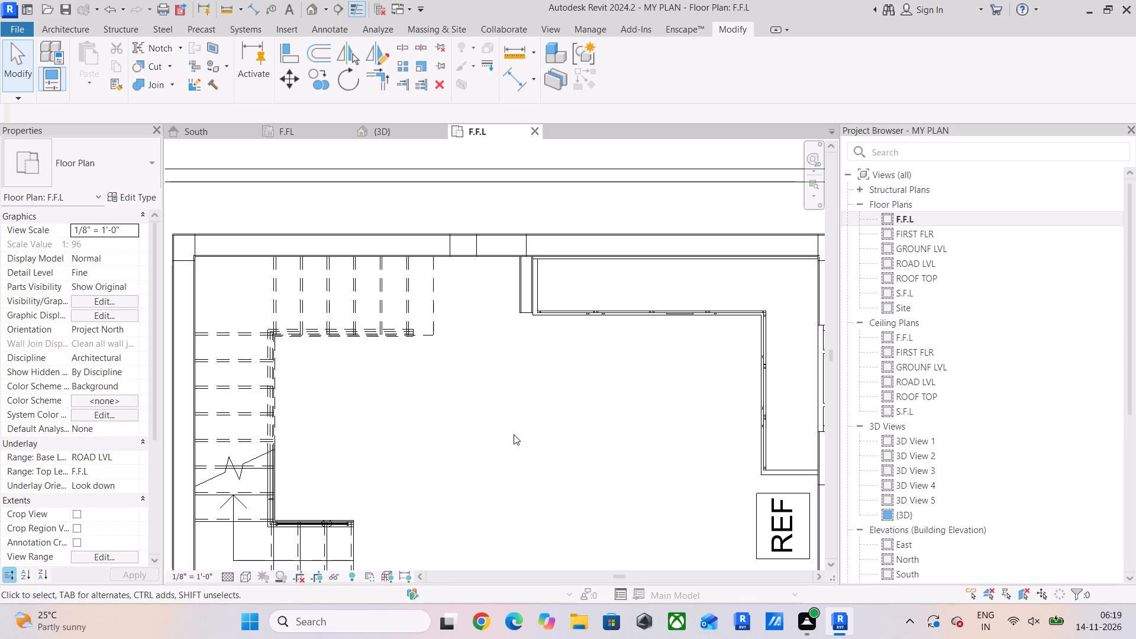
scroll(514, 434, down, 4)
middle_drag(515, 434, 532, 382)
scroll(557, 425, down, 2)
middle_drag(566, 425, 438, 333)
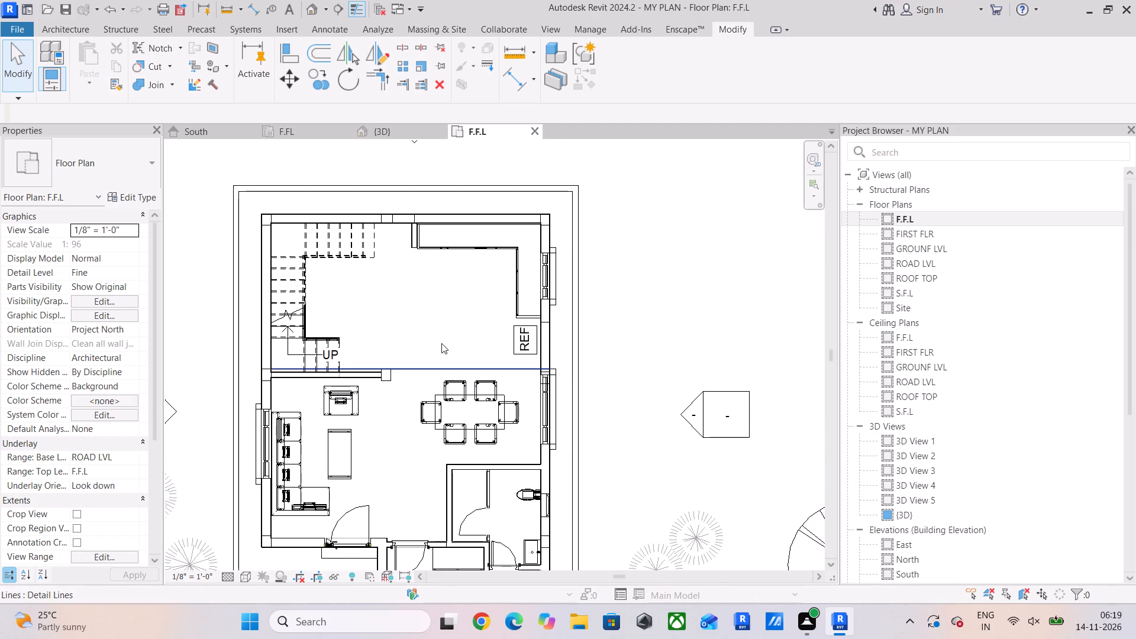
scroll(377, 233, up, 3)
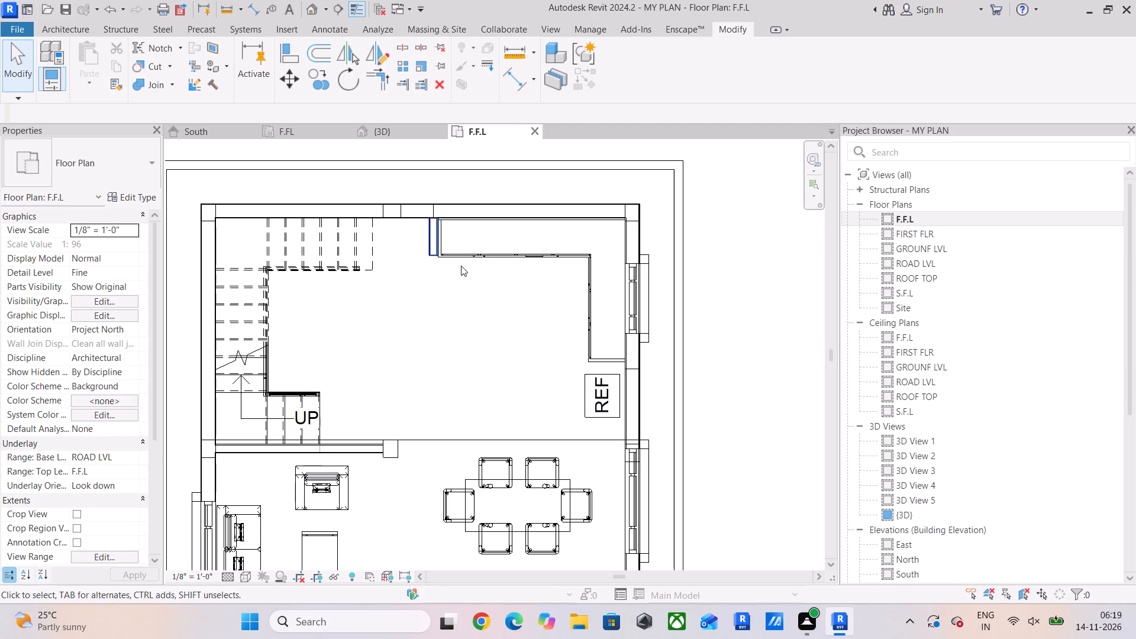
scroll(658, 489, up, 6)
scroll(555, 393, up, 4)
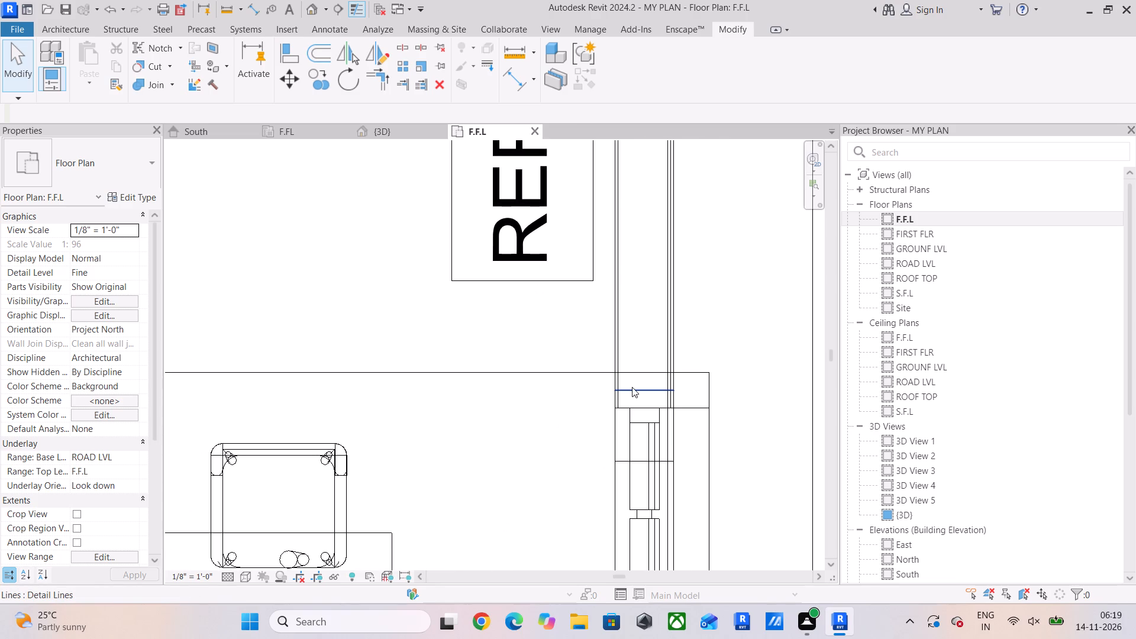
click(650, 390)
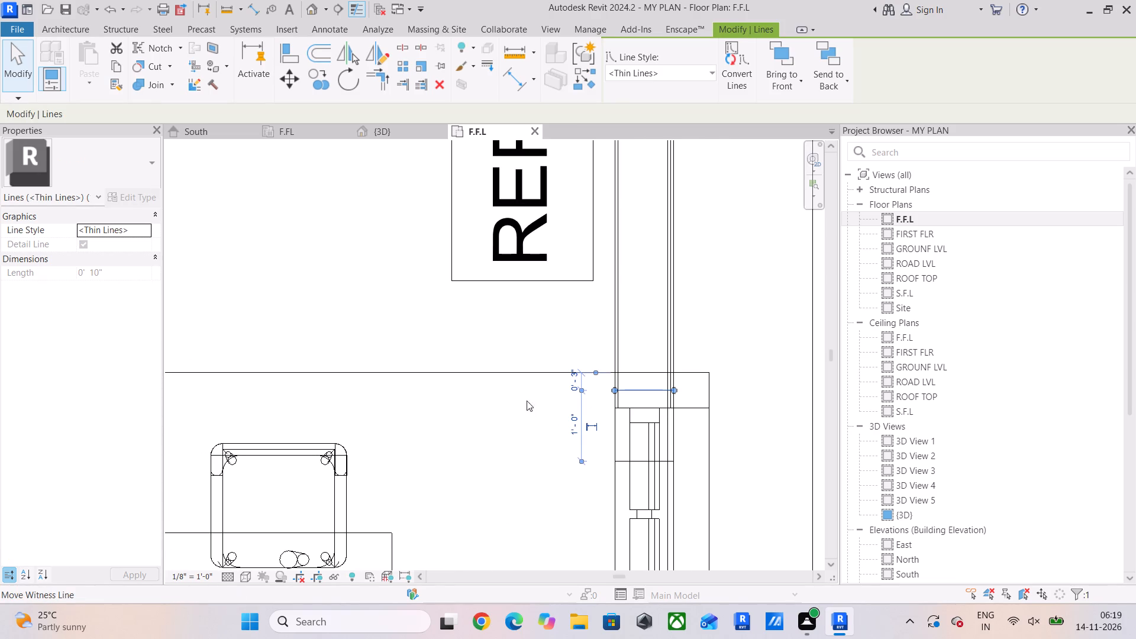
click(570, 383)
key(0)
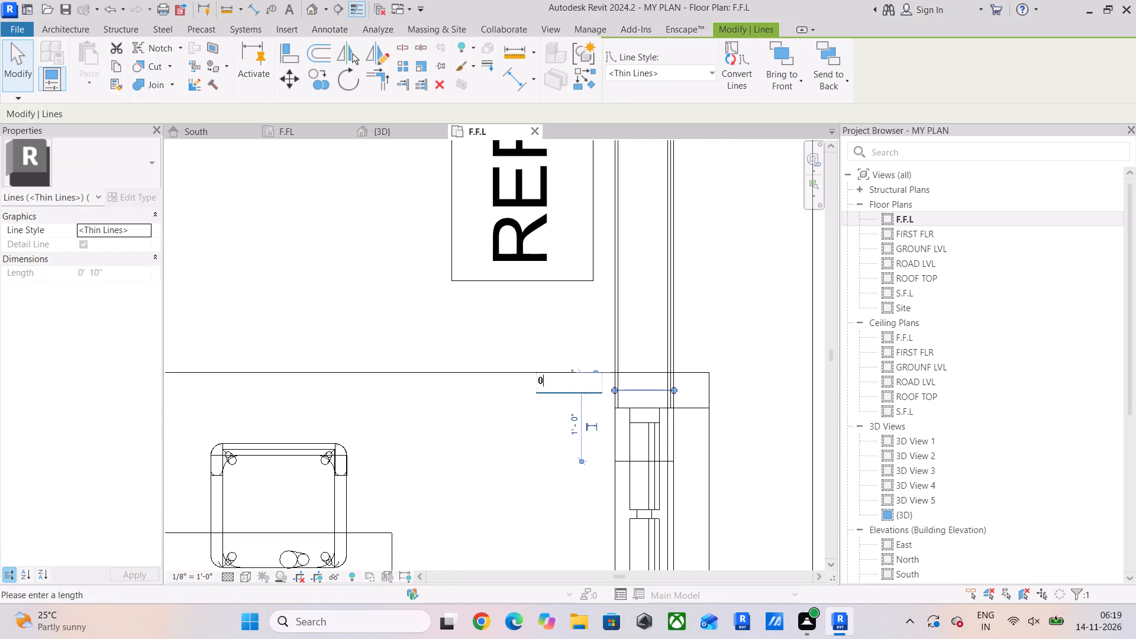
key(Return)
Set the dining-window rectangle's other cross-wall edge to 1' from the detail line across the room.
drag(545, 460, 550, 461)
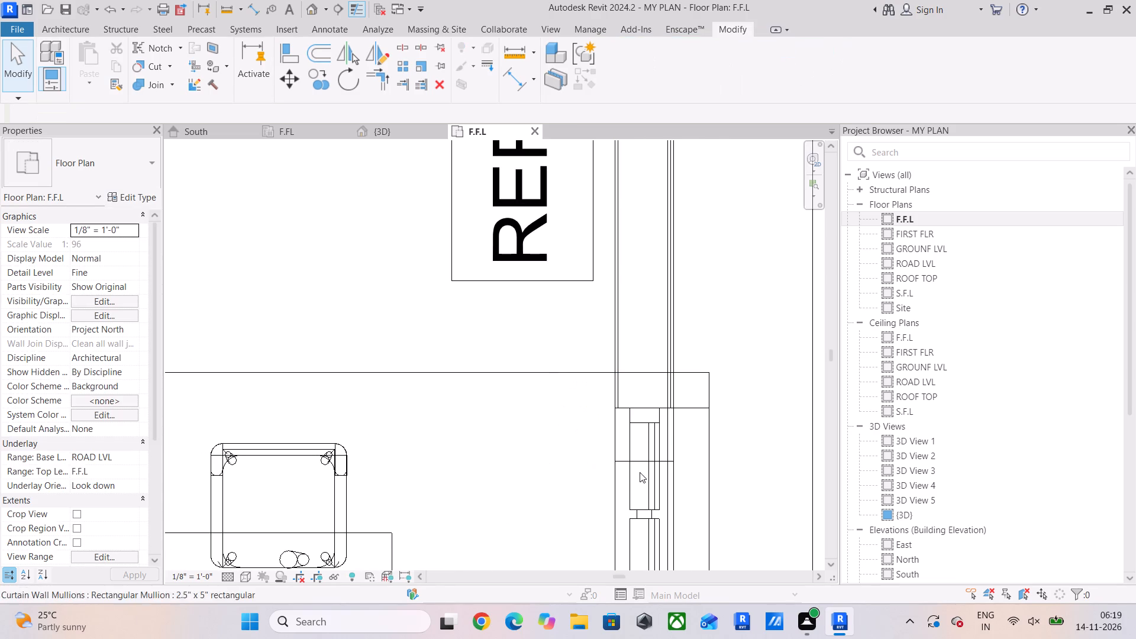
click(640, 459)
click(693, 419)
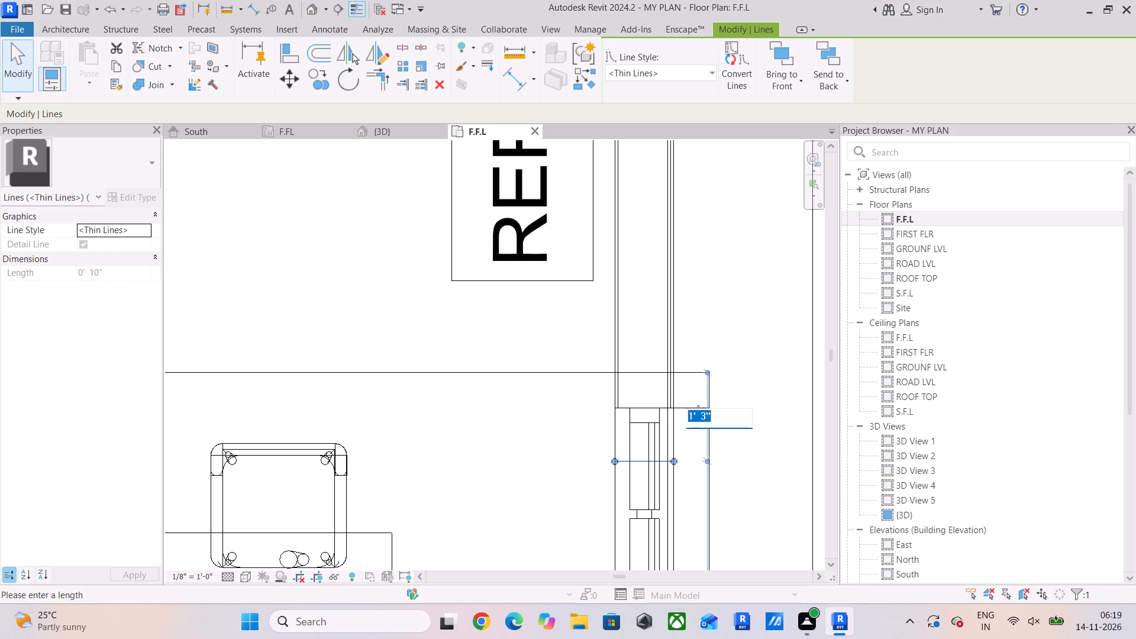
text(1')
key(Return)
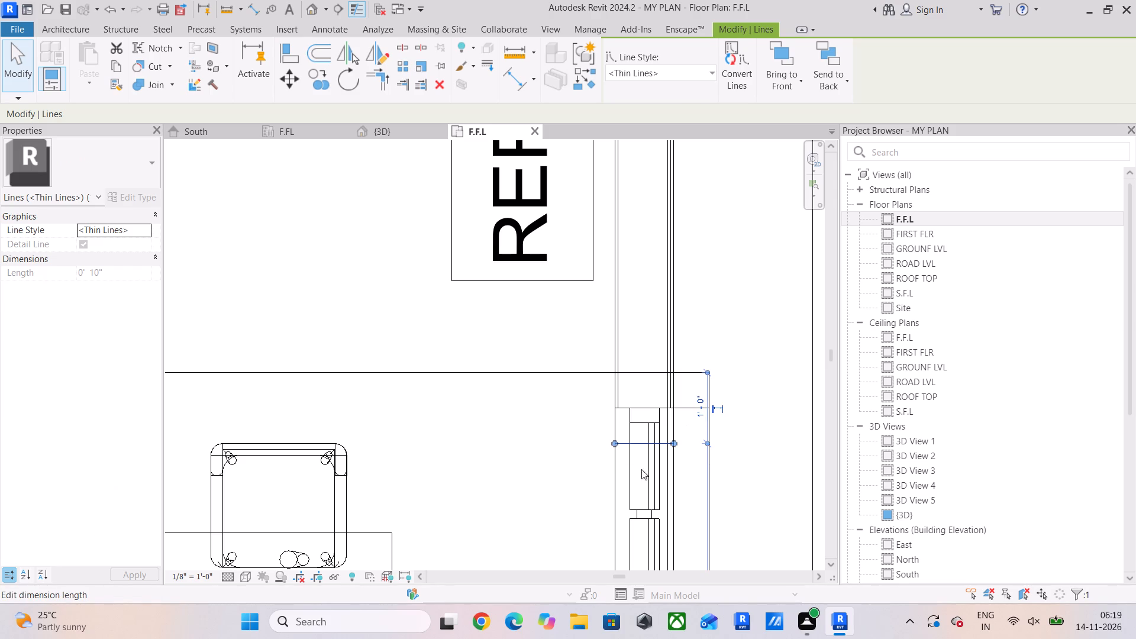
click(522, 434)
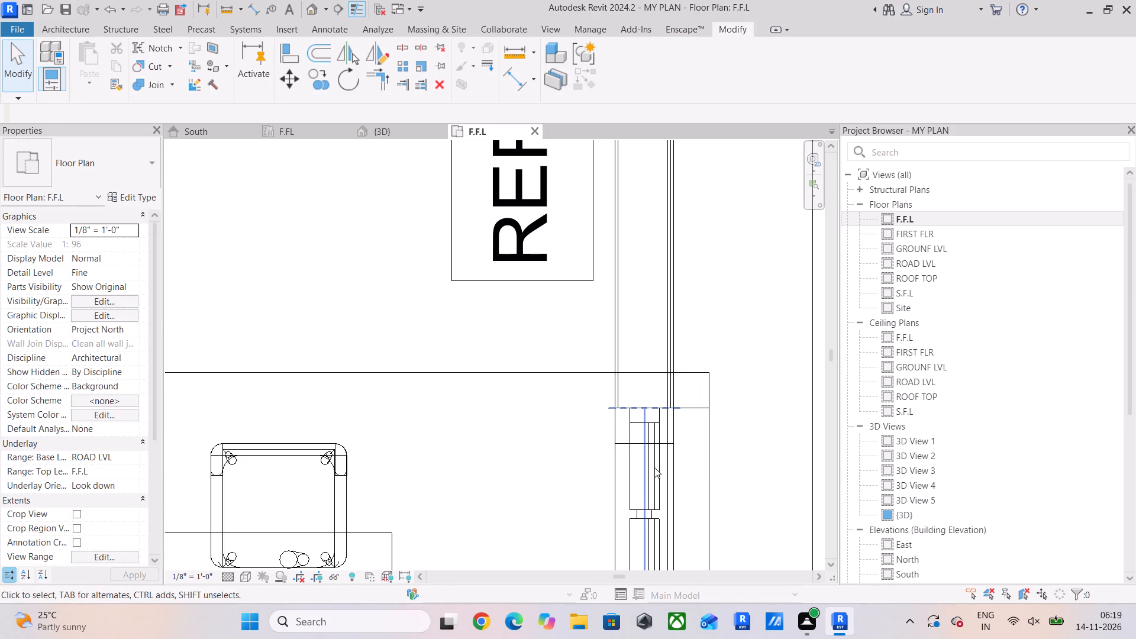
Set the length of the dining room's curtain wall window to 5'.
click(648, 483)
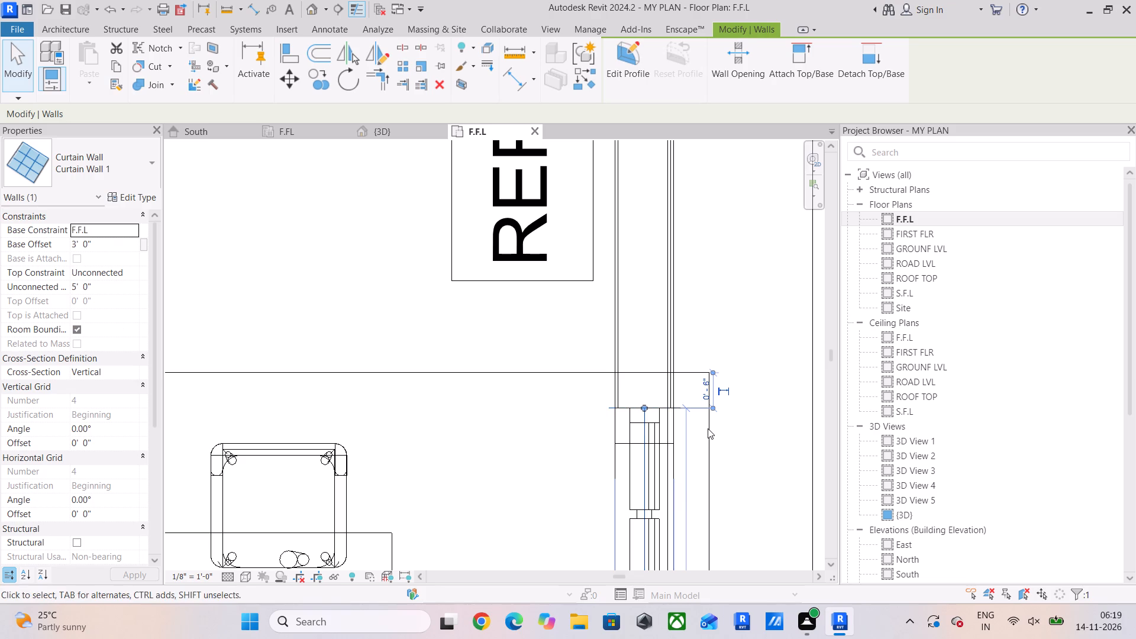
scroll(706, 447, down, 3)
middle_drag(706, 448, 669, 206)
click(648, 324)
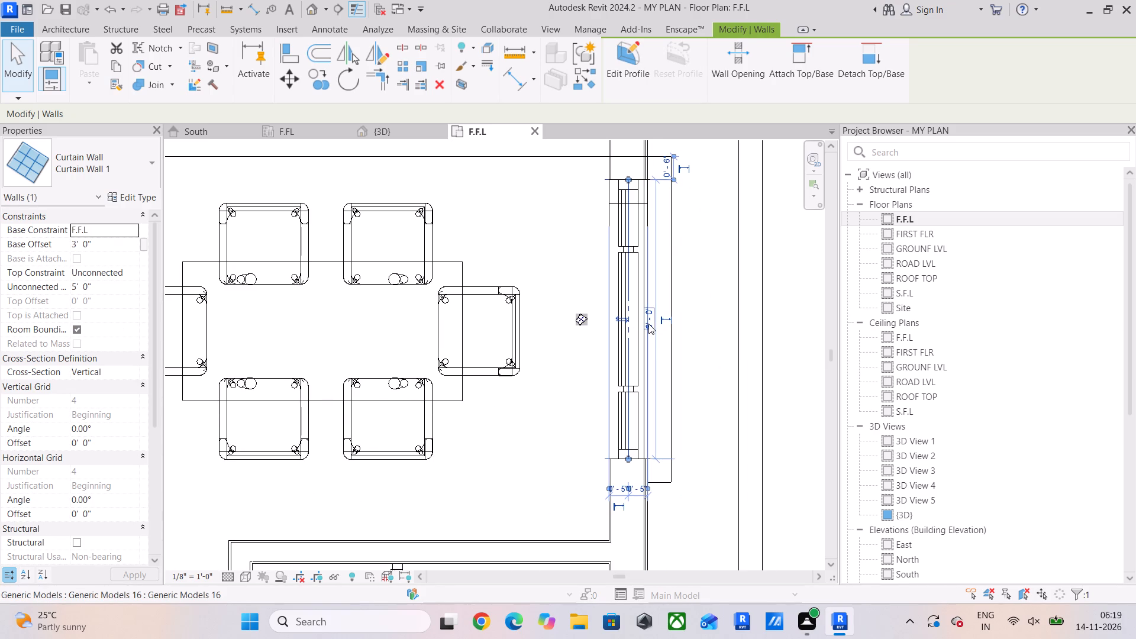
click(656, 318)
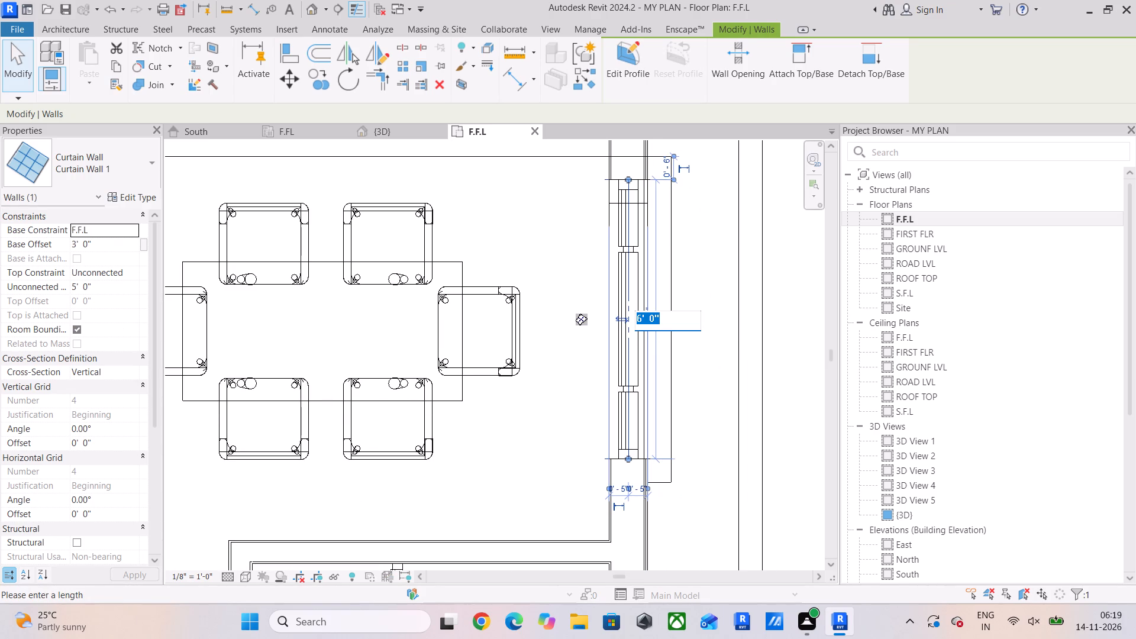
text(5')
key(Return)
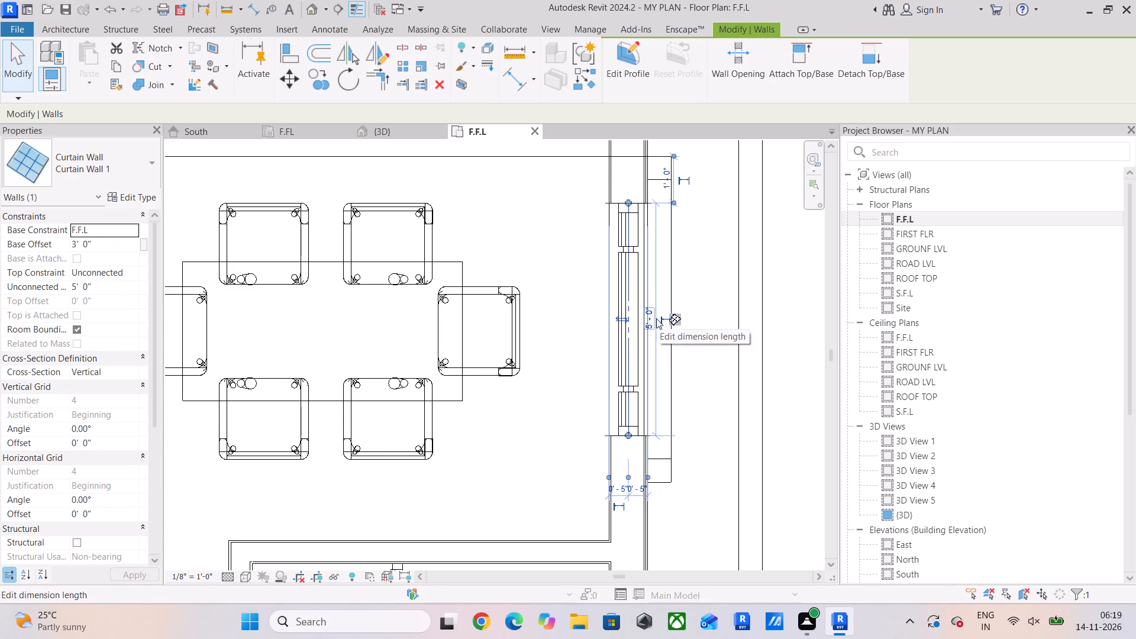
click(573, 227)
Check the dining-window rectangle's lines and the spacing between its two cross-wall edges.
scroll(631, 177, up, 5)
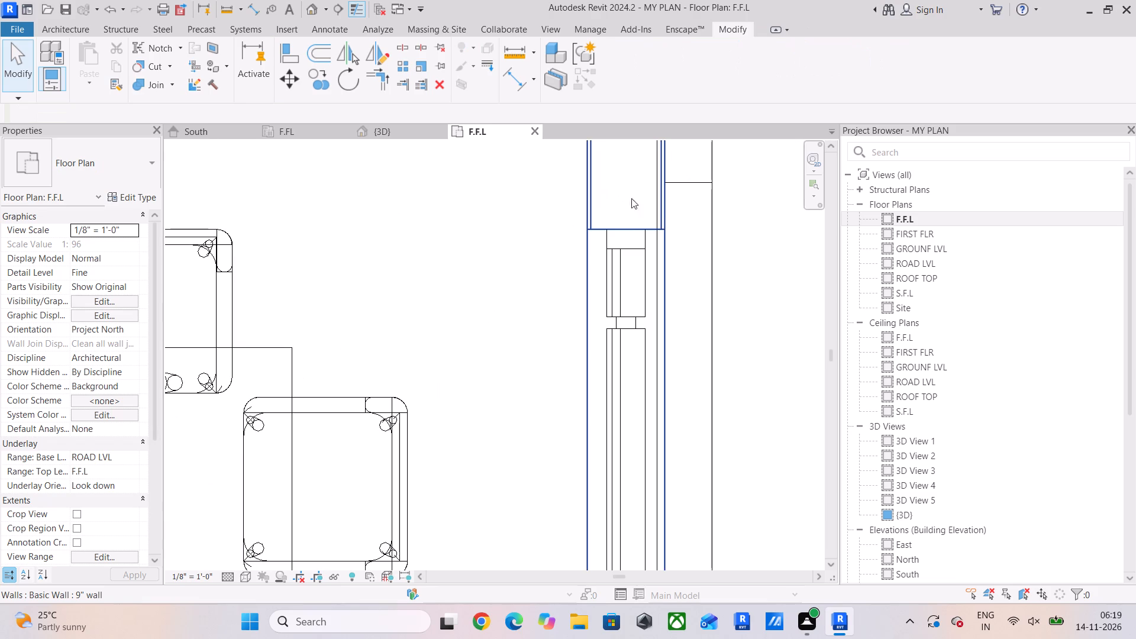
middle_drag(616, 216, 592, 362)
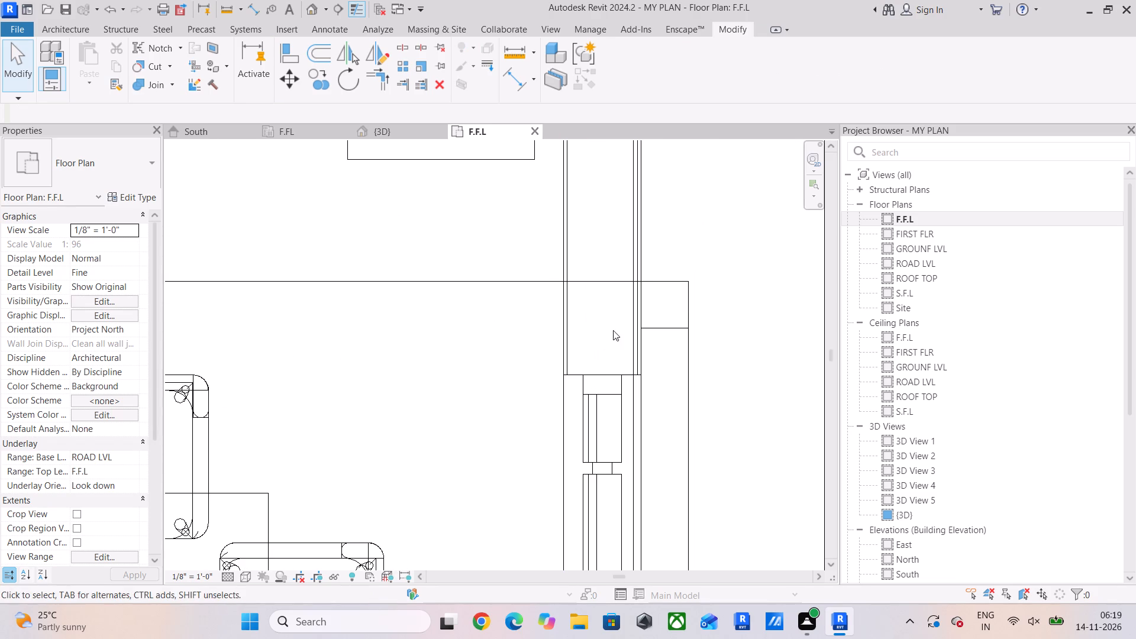
drag(538, 240, 657, 405)
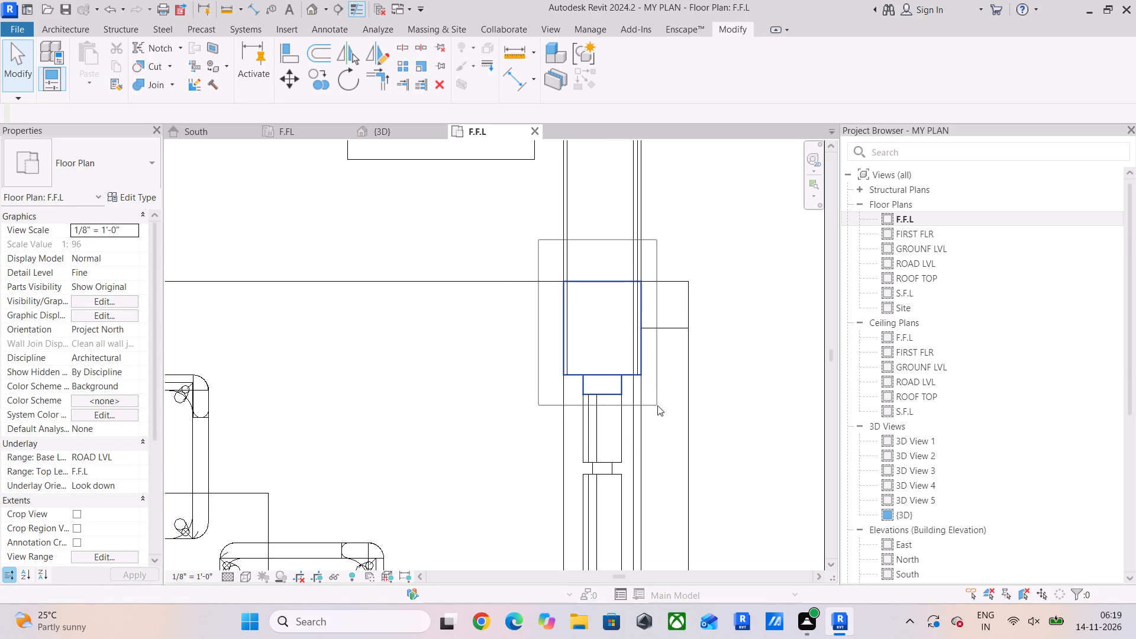
drag(657, 405, 661, 387)
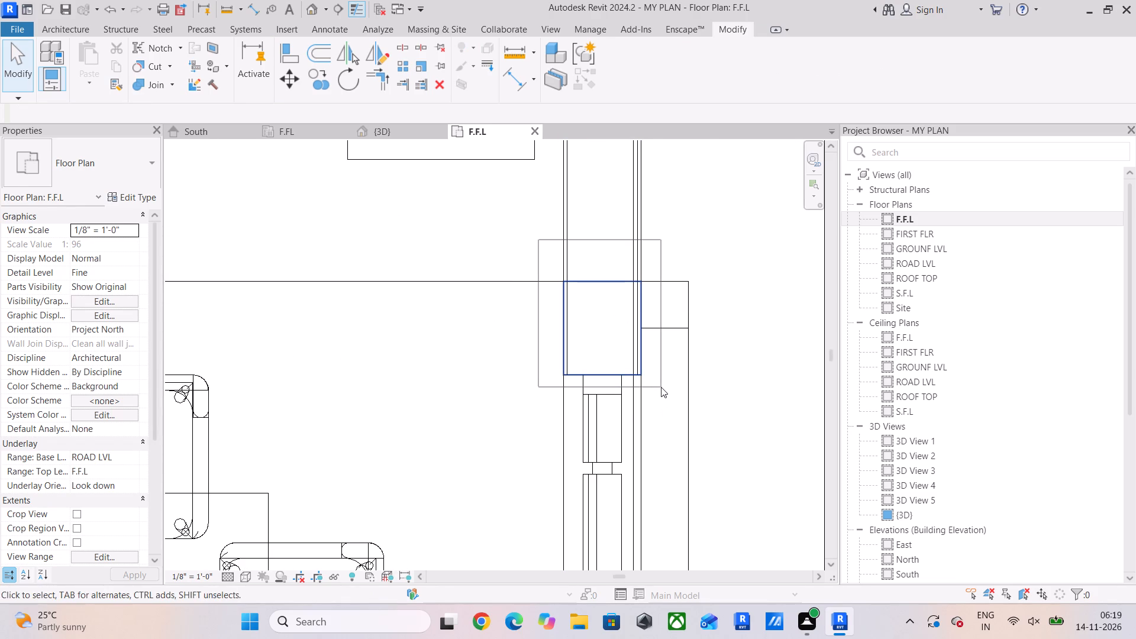
click(523, 324)
click(611, 372)
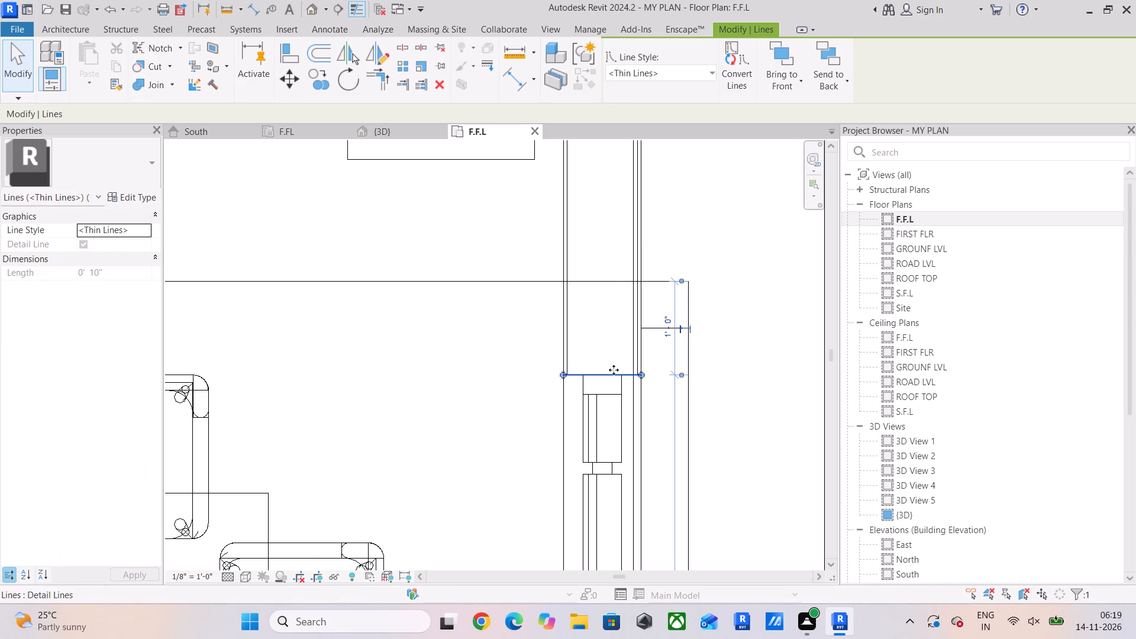
click(467, 386)
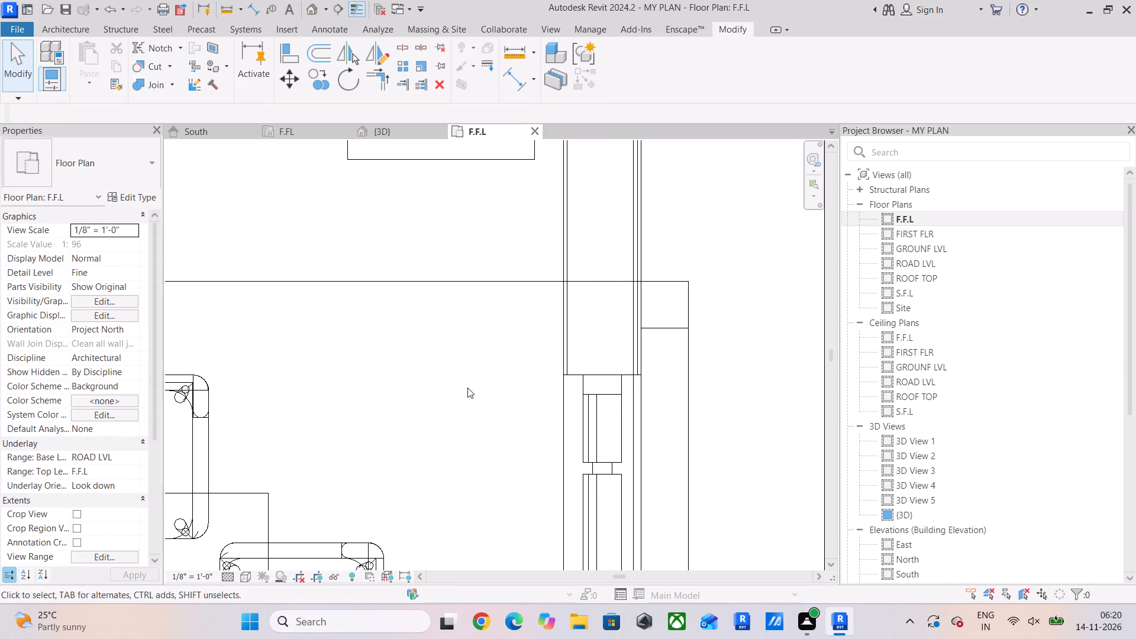
Reshape the window surround's fridge-end band, moving its inner face flush with the window's end and its outer face closer to the window.
scroll(467, 388, down, 5)
middle_drag(467, 388, 459, 337)
click(566, 331)
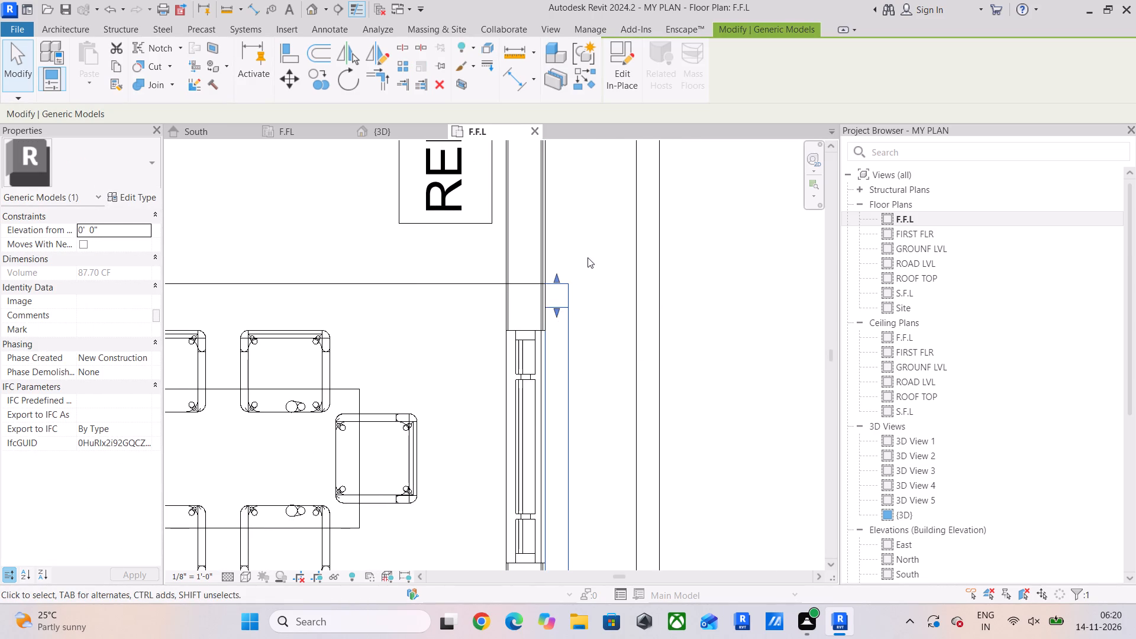
drag(558, 310, 556, 329)
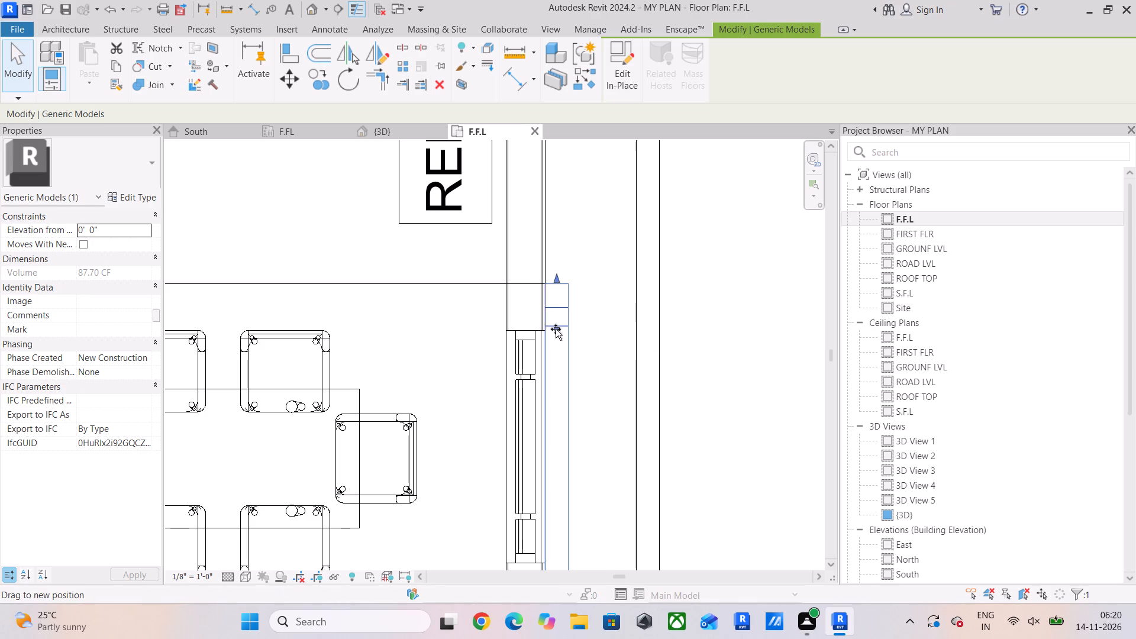
drag(556, 329, 554, 330)
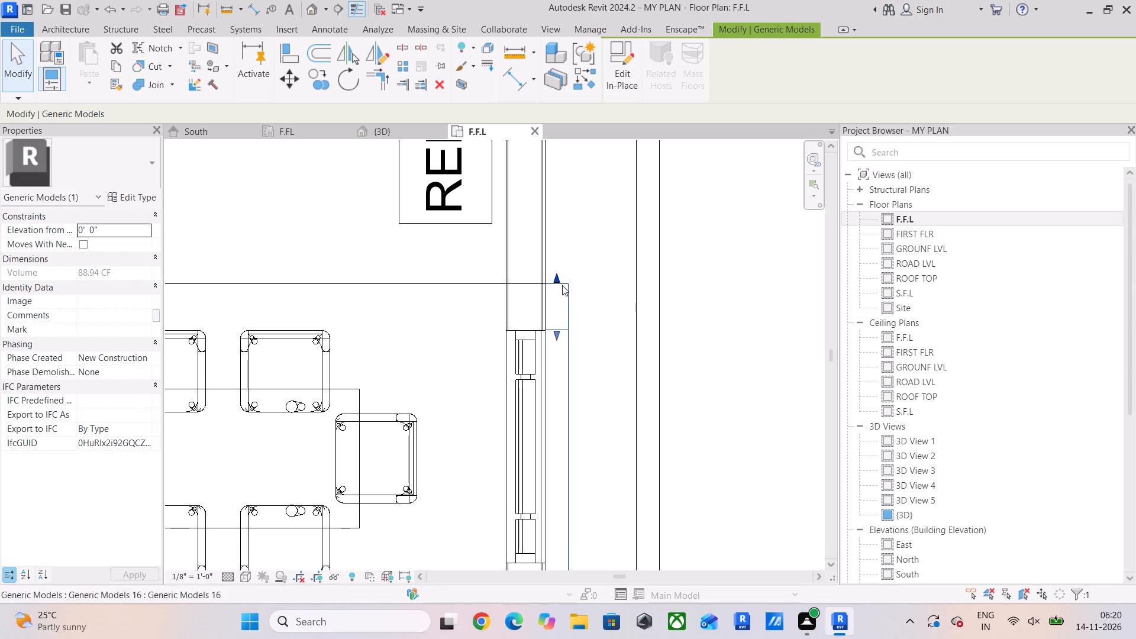
drag(558, 276, 558, 303)
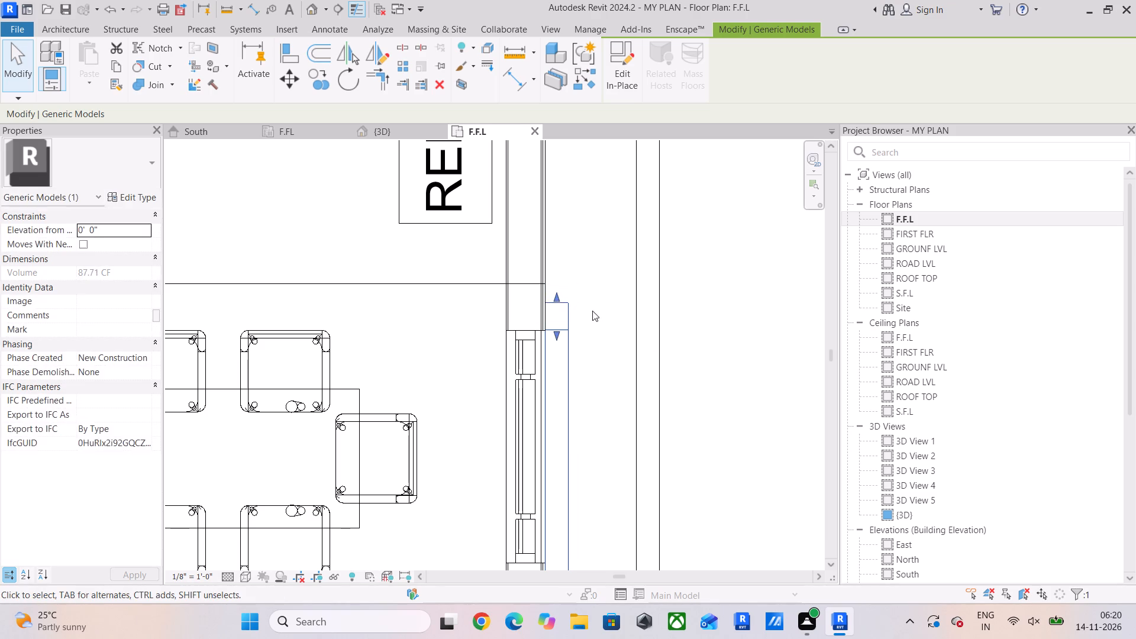
click(618, 302)
scroll(594, 348, down, 7)
scroll(595, 333, up, 2)
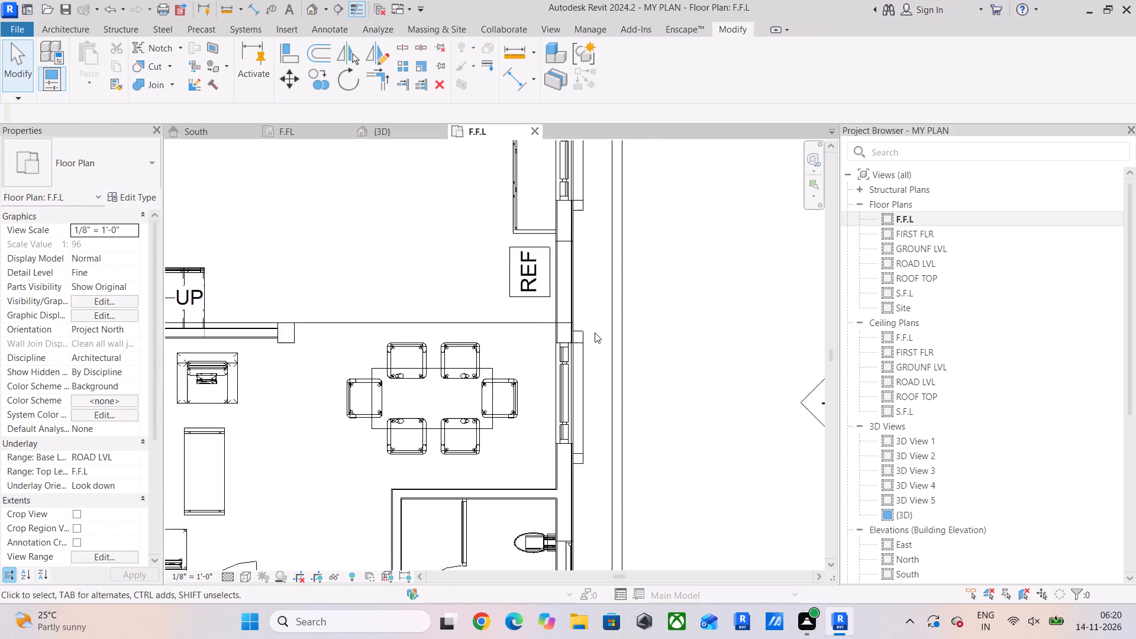
Shorten the fridge-end band of the dining window's surround by bringing its outer face closer to the window.
scroll(595, 333, up, 3)
click(570, 334)
scroll(570, 333, up, 4)
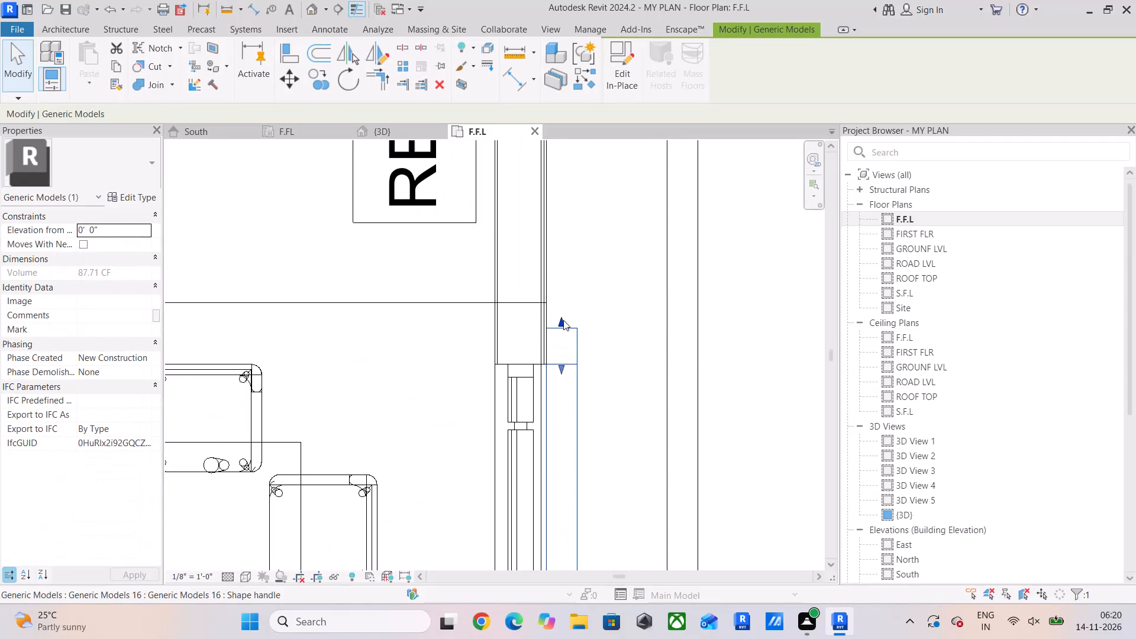
drag(562, 321, 562, 333)
click(614, 289)
Delete the detail line running across the dining room between the fridge and the dining table.
scroll(619, 327, down, 8)
middle_drag(620, 334, 620, 366)
scroll(555, 358, up, 5)
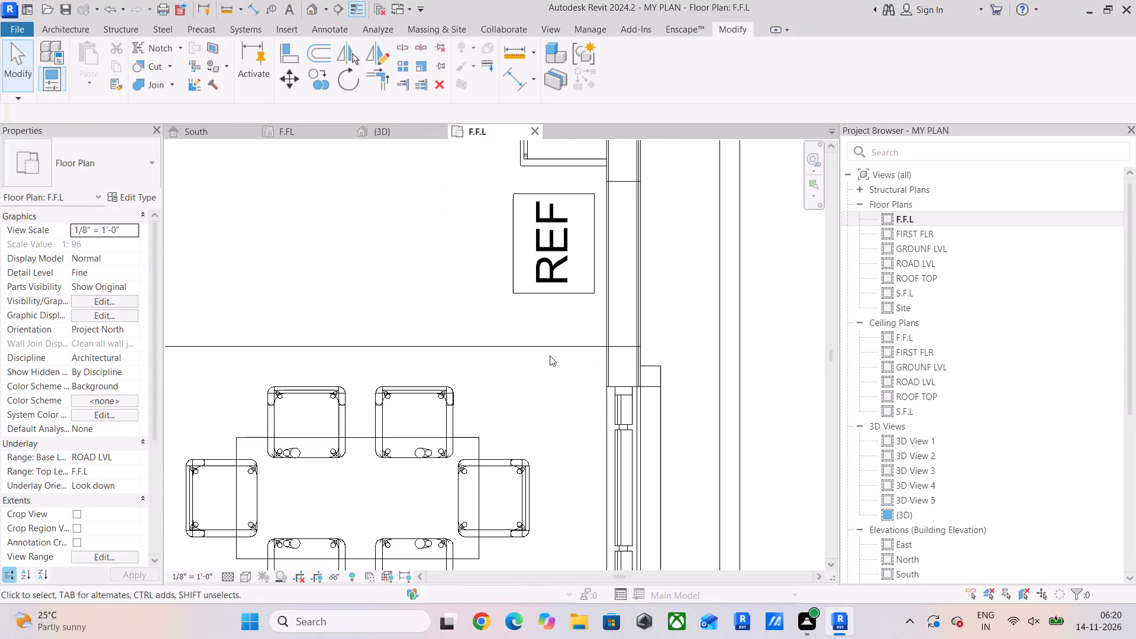
click(543, 345)
key(Delete)
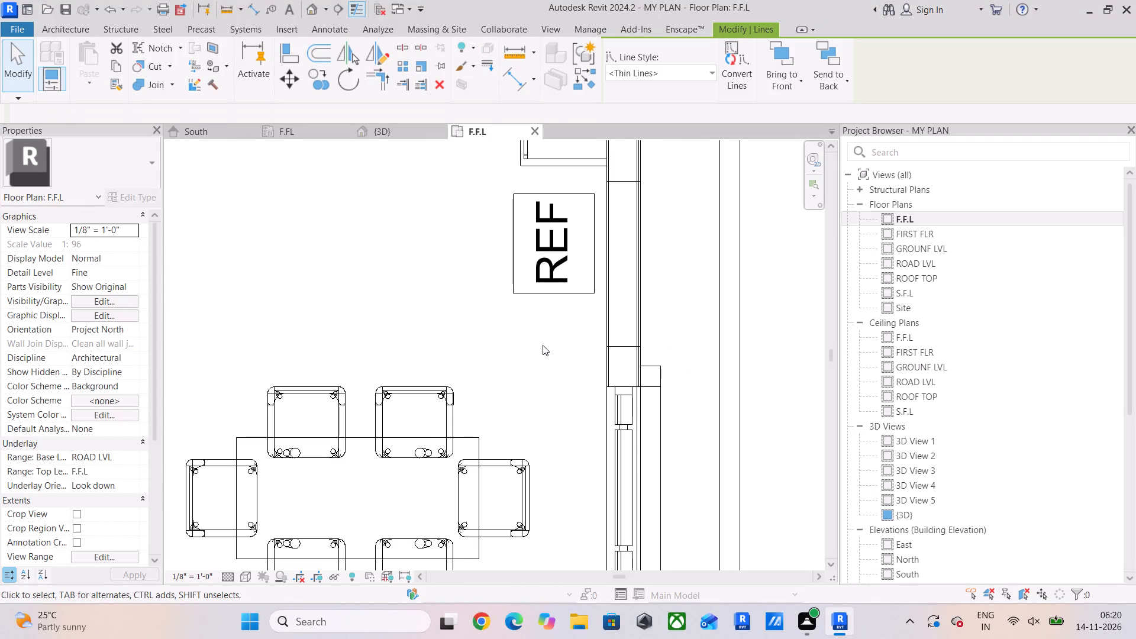
Measure the clear distance along the rear wall between its intermediate column outline and the kitchen-corner outline.
scroll(543, 345, down, 6)
middle_drag(543, 345, 572, 422)
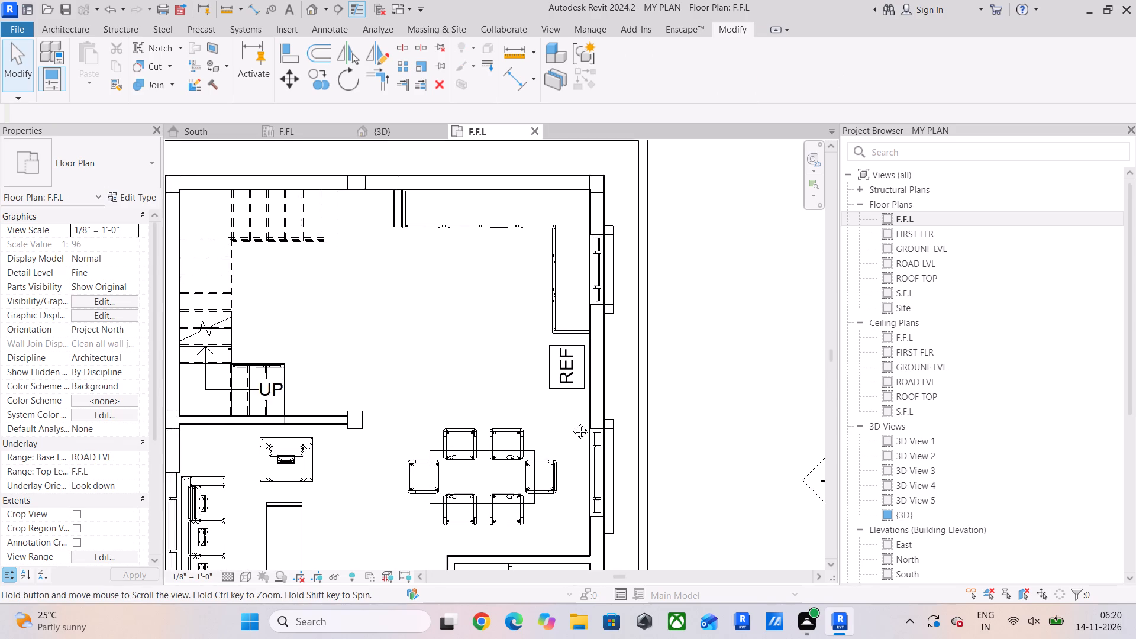
middle_drag(572, 422, 580, 434)
scroll(407, 198, up, 5)
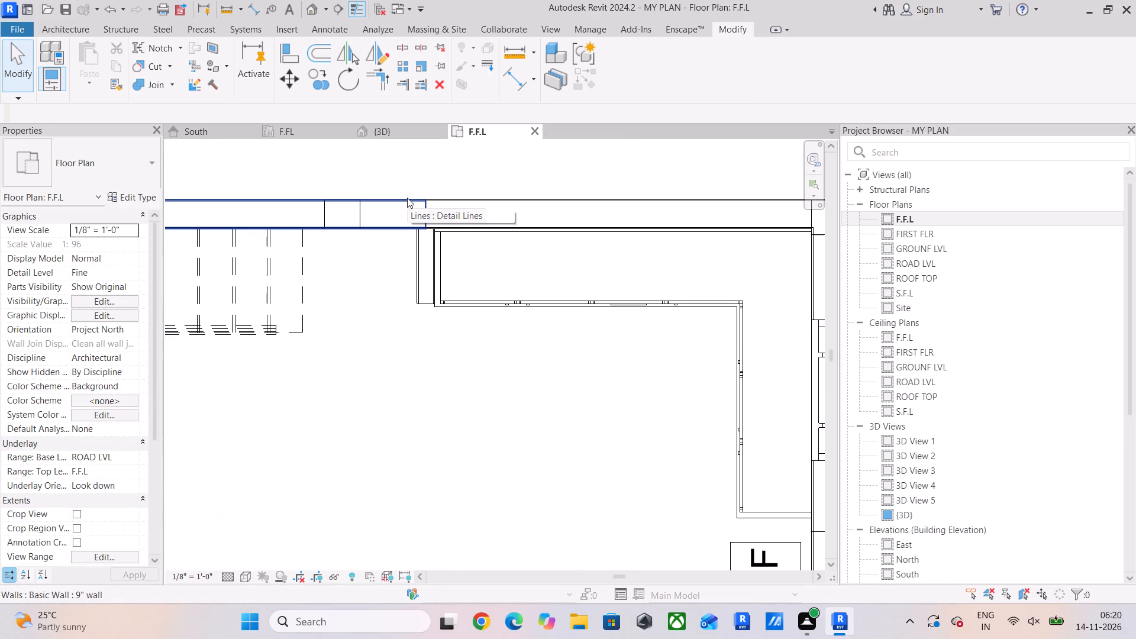
scroll(407, 198, down, 5)
middle_drag(414, 205, 423, 212)
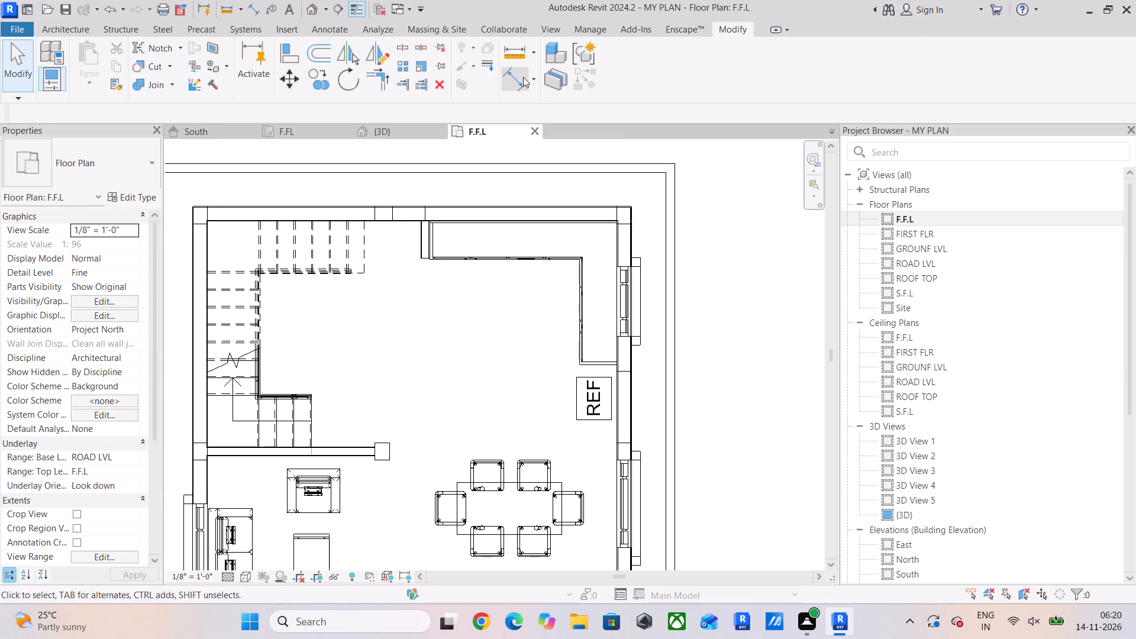
click(523, 77)
scroll(376, 229, up, 5)
click(415, 200)
scroll(501, 202, down, 5)
middle_drag(502, 202, 350, 203)
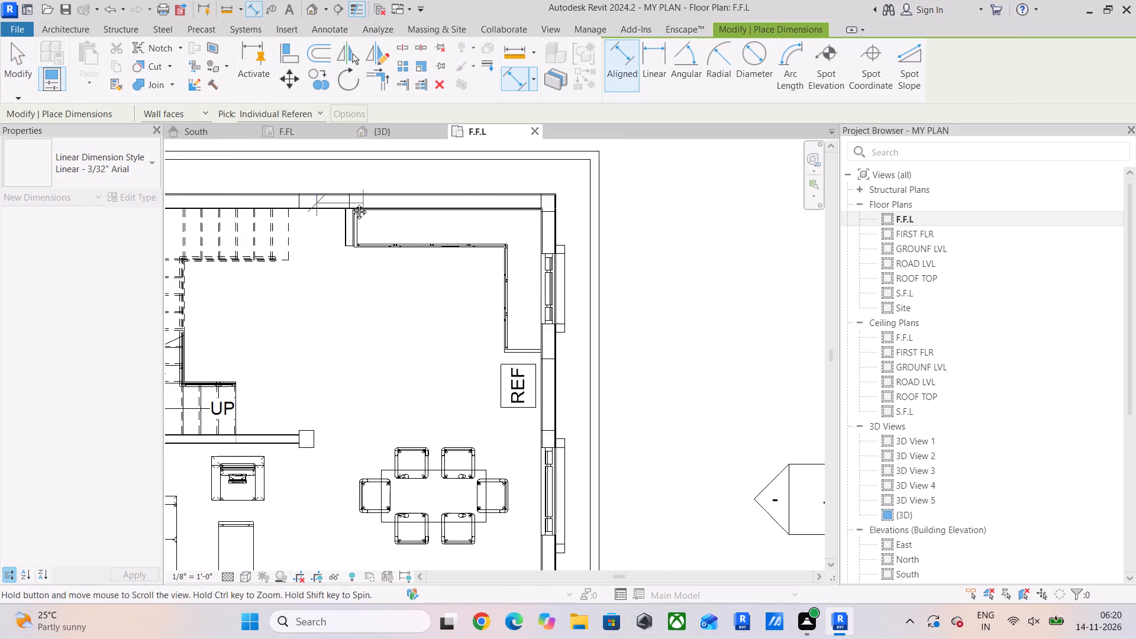
middle_drag(350, 203, 349, 204)
scroll(507, 203, up, 6)
click(557, 199)
scroll(489, 177, down, 4)
middle_drag(489, 177, 536, 298)
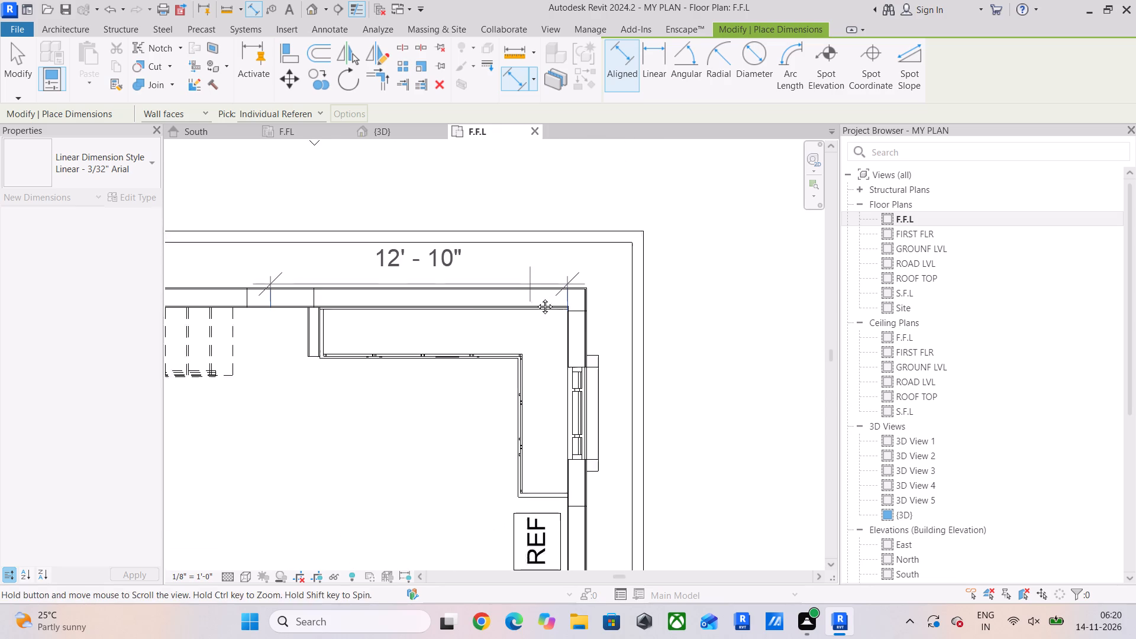
middle_drag(536, 298, 537, 299)
key(Escape)
key(Escape)
key(Escape)
Measure from the column outline at the free end of the stair partition to the rear wall.
scroll(475, 281, down, 3)
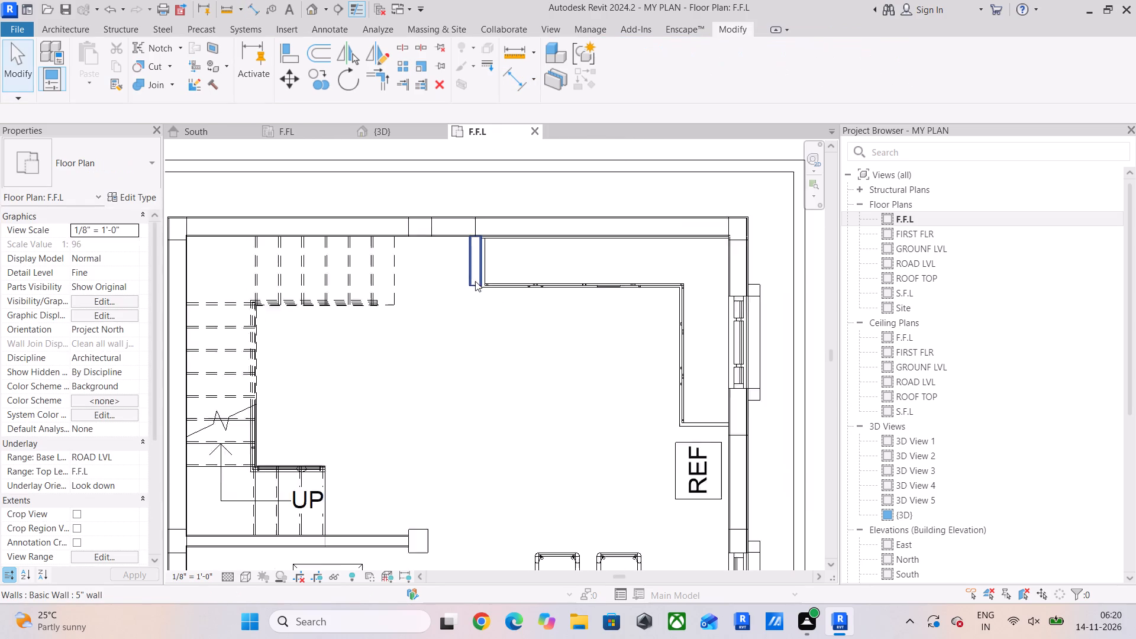
scroll(475, 281, down, 2)
middle_drag(447, 302, 430, 223)
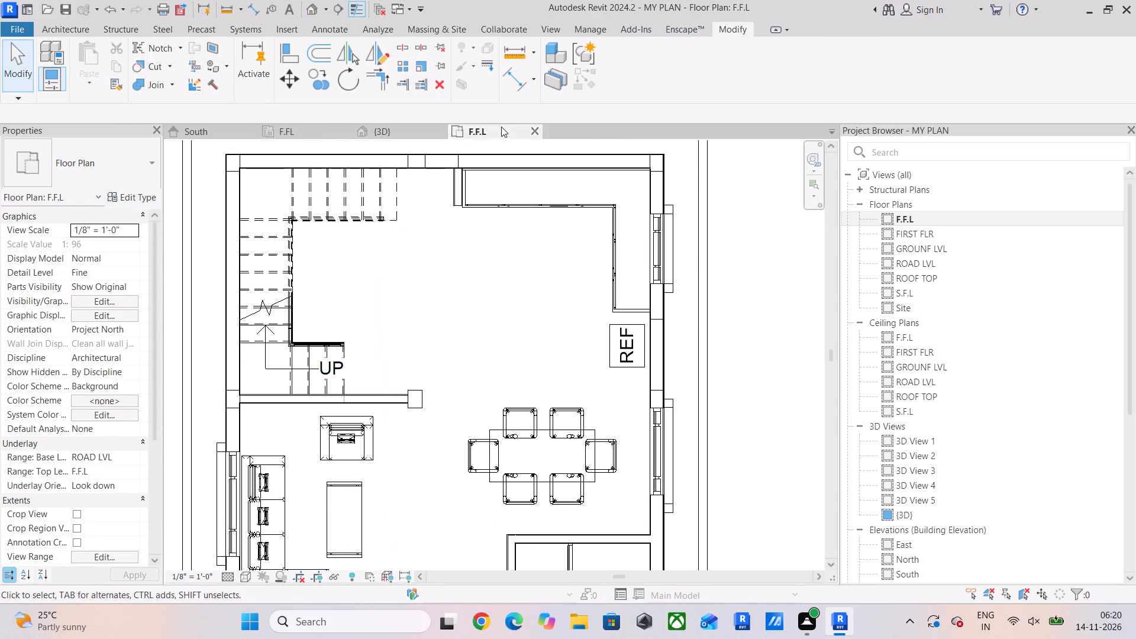
click(519, 67)
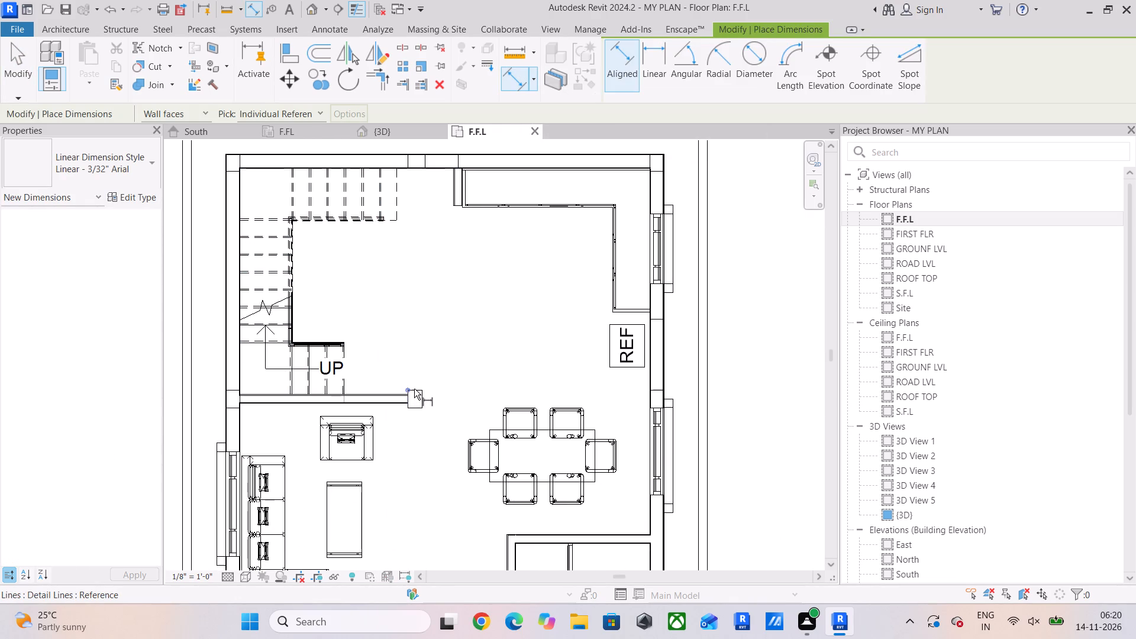
drag(415, 389, 422, 379)
click(417, 169)
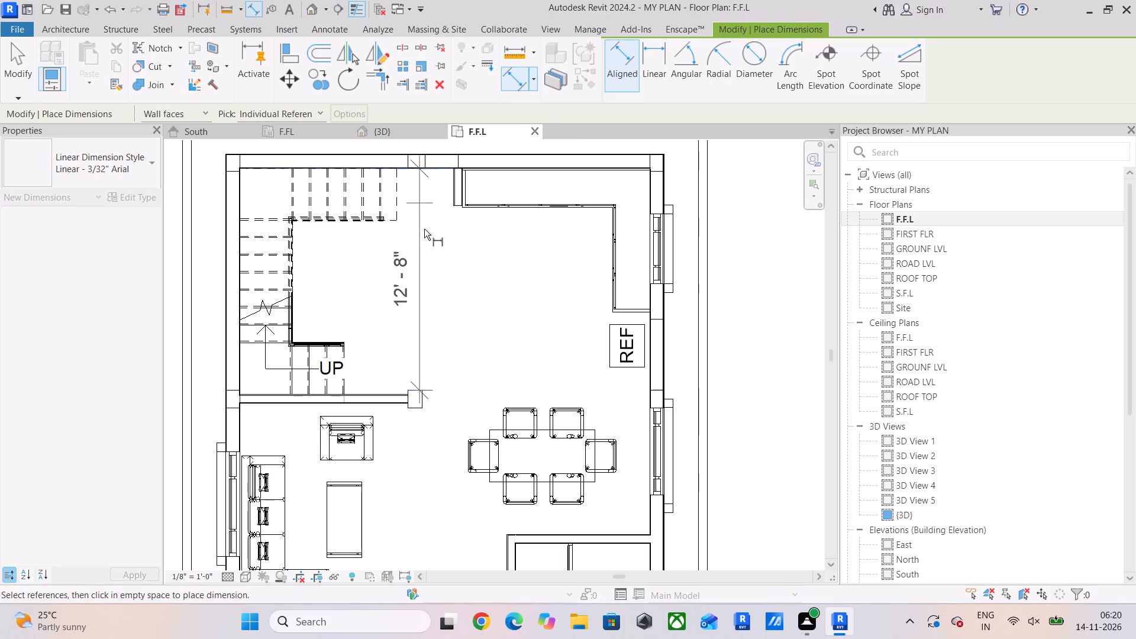
key(Escape)
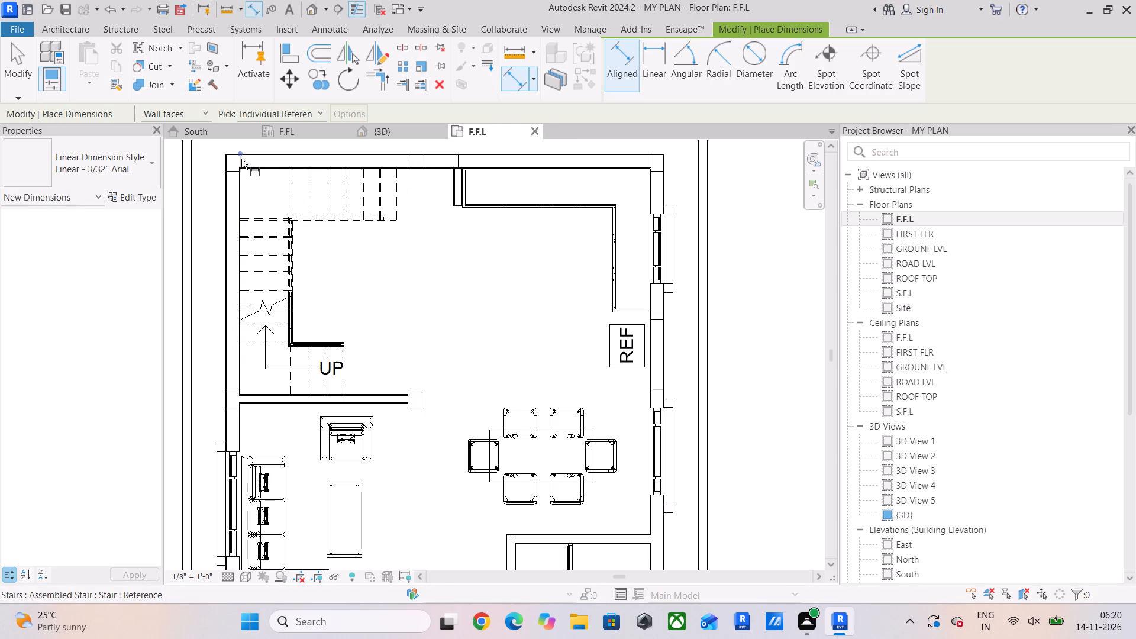
Measure the clear distance along the rear wall between the stair-corner outline and the intermediate column outline.
scroll(241, 159, up, 5)
drag(238, 164, 244, 165)
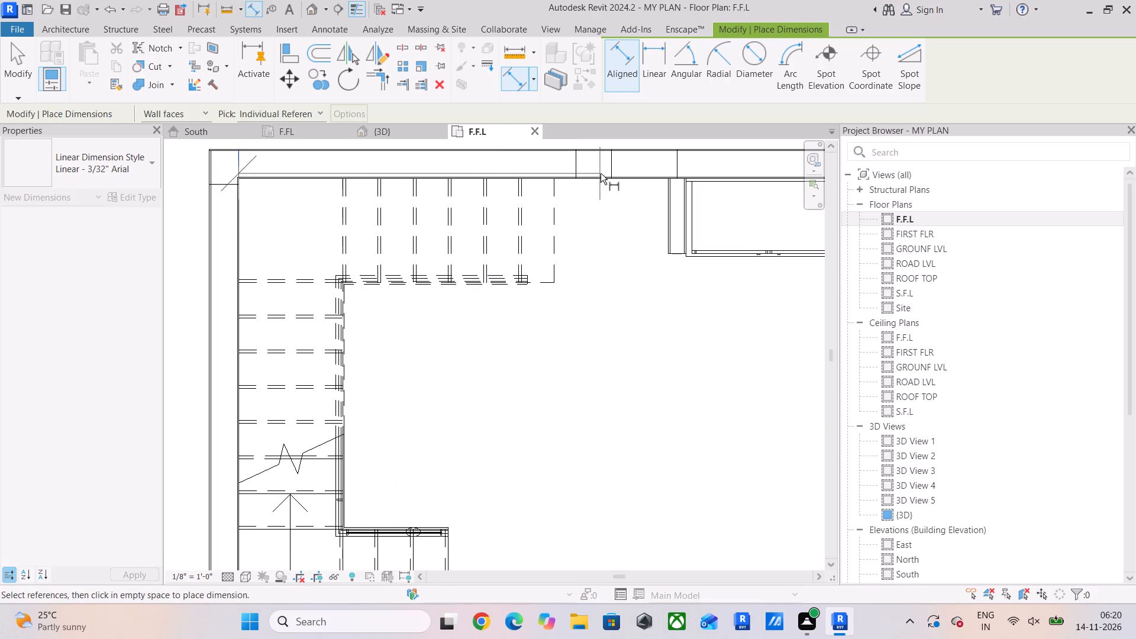
click(577, 164)
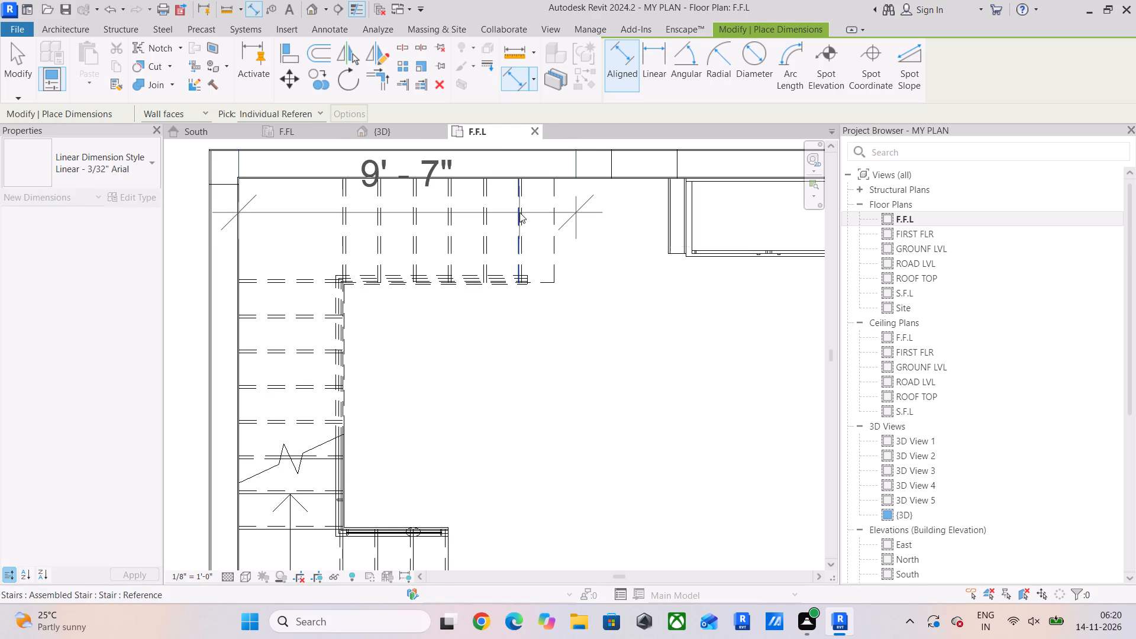
key(Escape)
Measure along the living room's outer wall between the entrance-side corner outline and the outline at the stair partition.
scroll(576, 280, down, 5)
middle_drag(576, 283, 503, 223)
scroll(514, 295, down, 4)
middle_drag(518, 298, 488, 174)
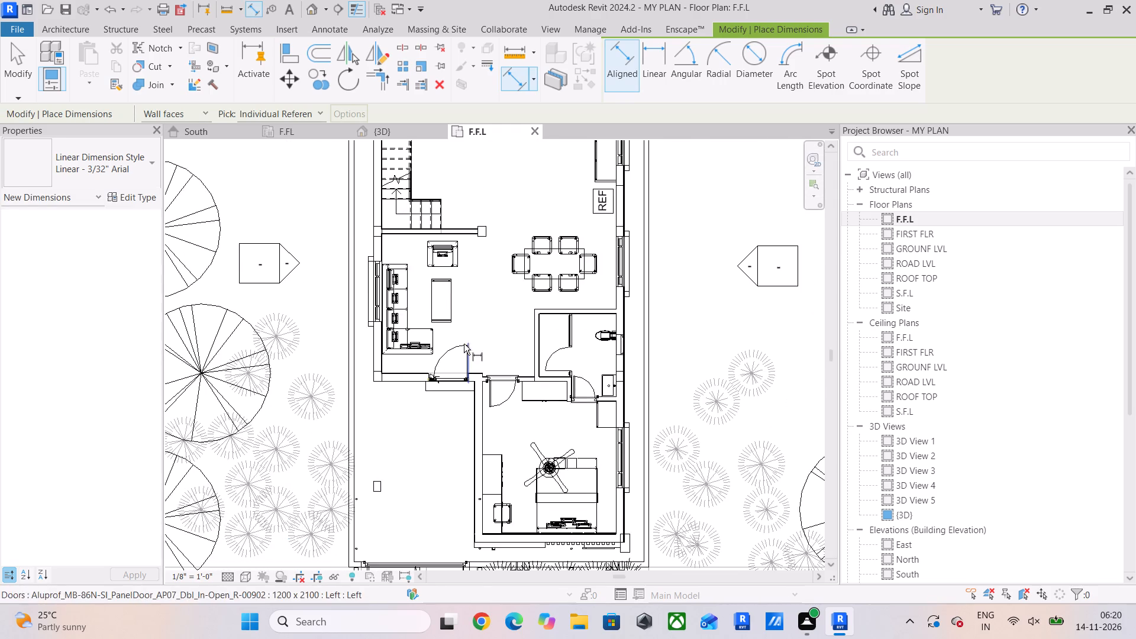
scroll(370, 341, up, 5)
click(386, 400)
middle_drag(400, 211, 372, 400)
click(356, 321)
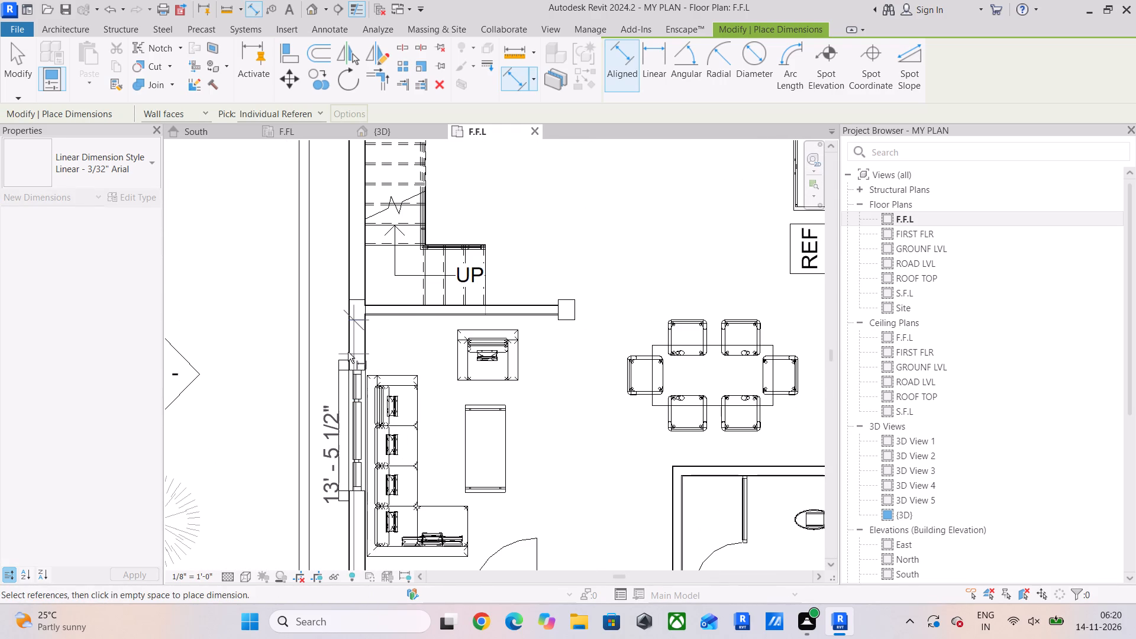
key(Escape)
Copy the living room's entrance-side corner outline to the wall junction between the entrance door and the bedroom door.
scroll(473, 372, down, 3)
middle_drag(476, 369, 367, 389)
scroll(363, 401, up, 4)
middle_drag(379, 411, 369, 381)
key(Escape)
key(Escape)
drag(235, 377, 280, 454)
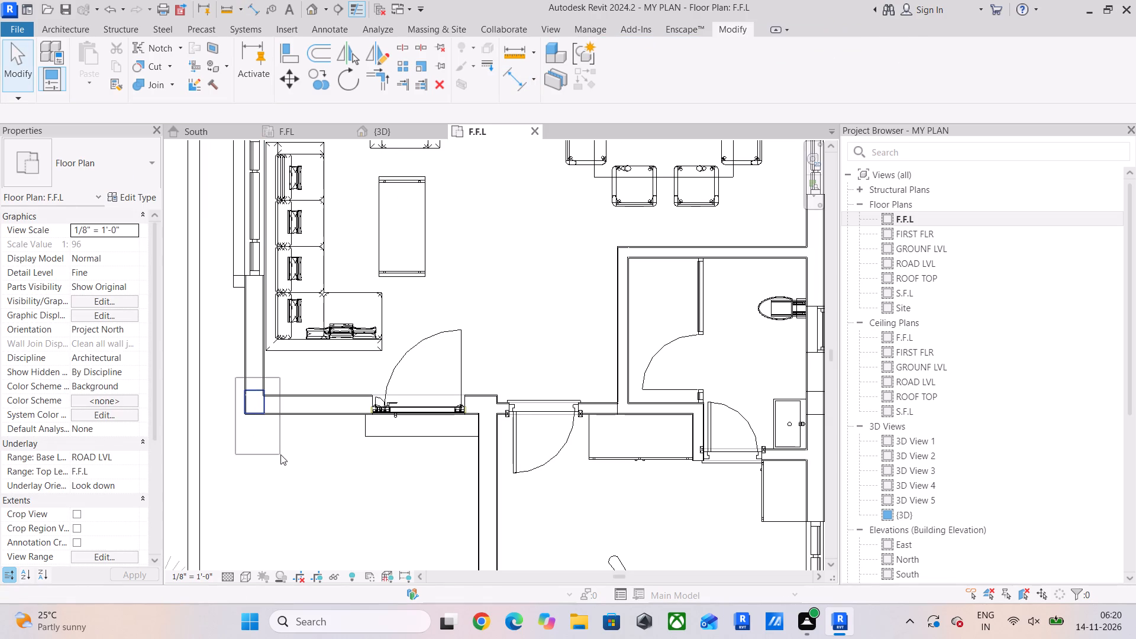
drag(280, 454, 282, 454)
click(327, 78)
scroll(269, 418, up, 15)
click(236, 399)
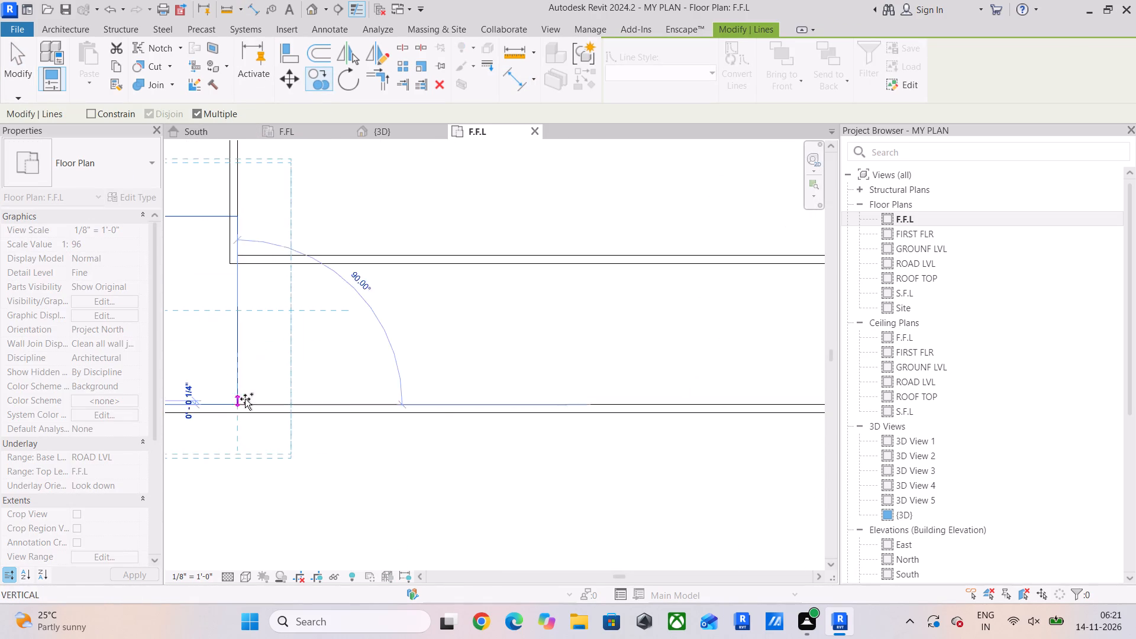
scroll(437, 413, down, 7)
middle_drag(492, 406, 222, 408)
middle_drag(558, 415, 321, 419)
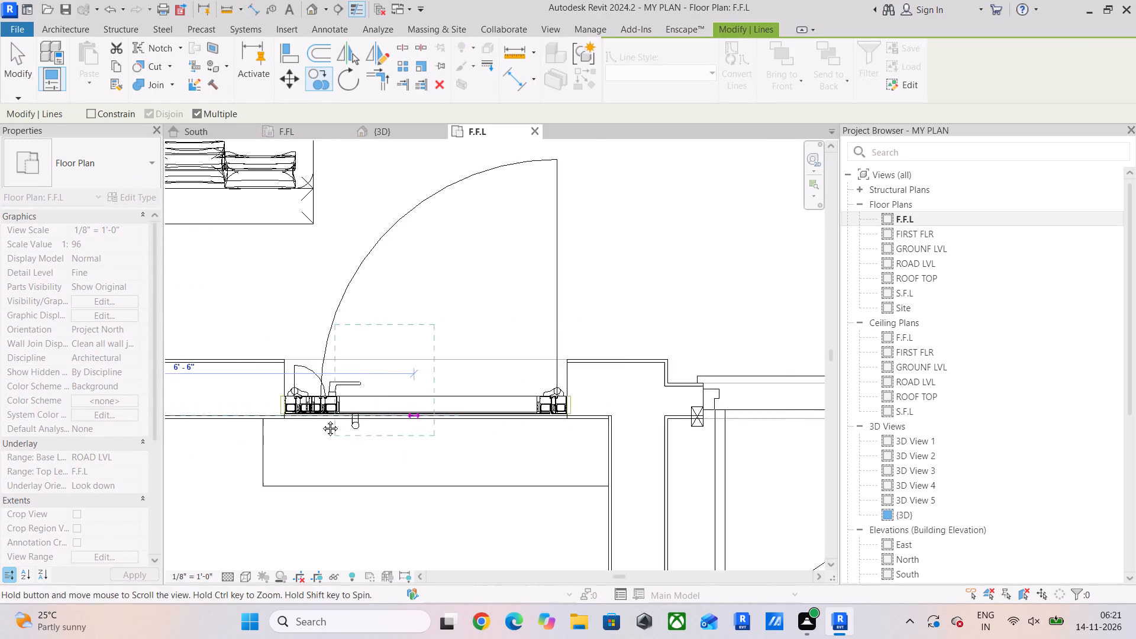
middle_drag(321, 419, 234, 419)
scroll(486, 418, up, 5)
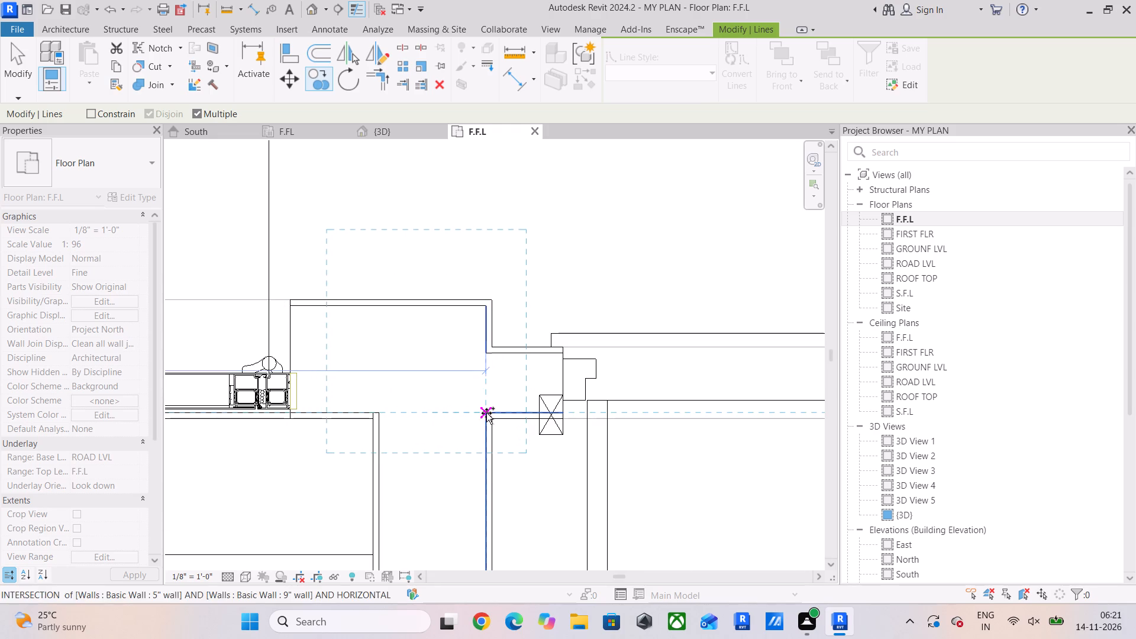
click(486, 413)
key(Escape)
Align the toilet-side edge of the column outline in the bathroom's outer wall with the copied outline's inner edge.
scroll(473, 460, down, 8)
middle_drag(475, 458, 448, 357)
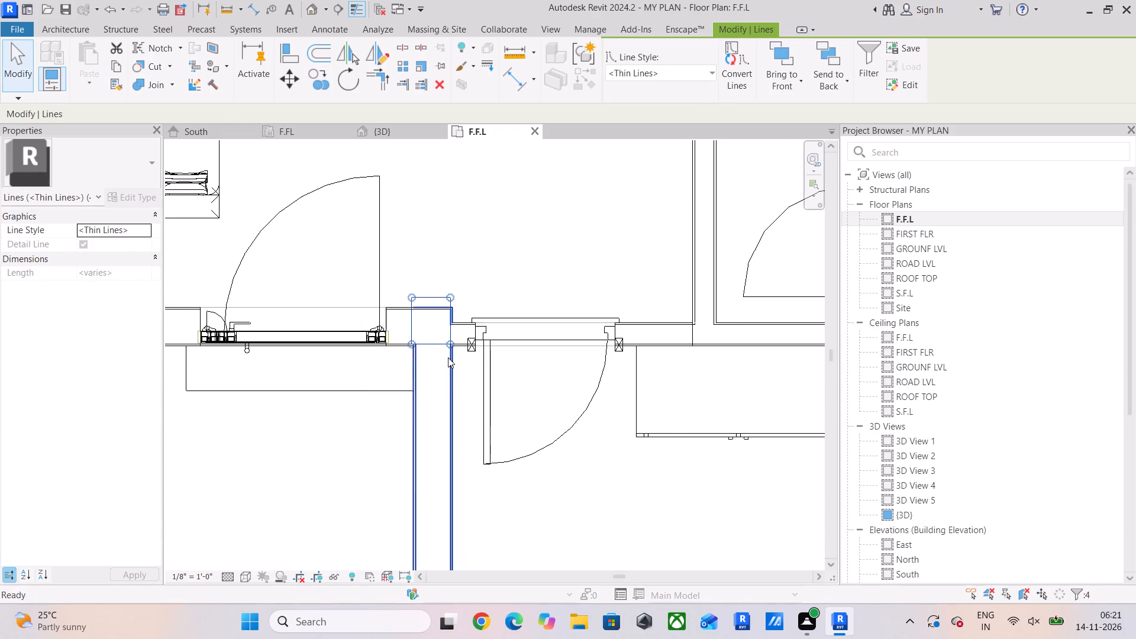
scroll(448, 357, down, 6)
middle_drag(448, 357, 419, 354)
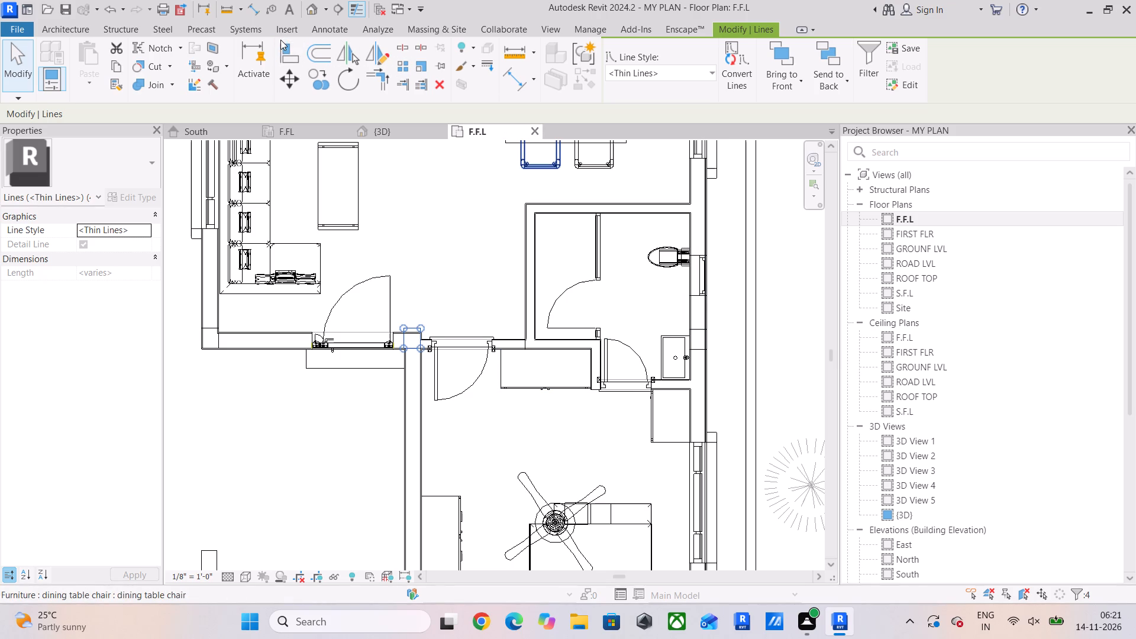
scroll(490, 330, up, 3)
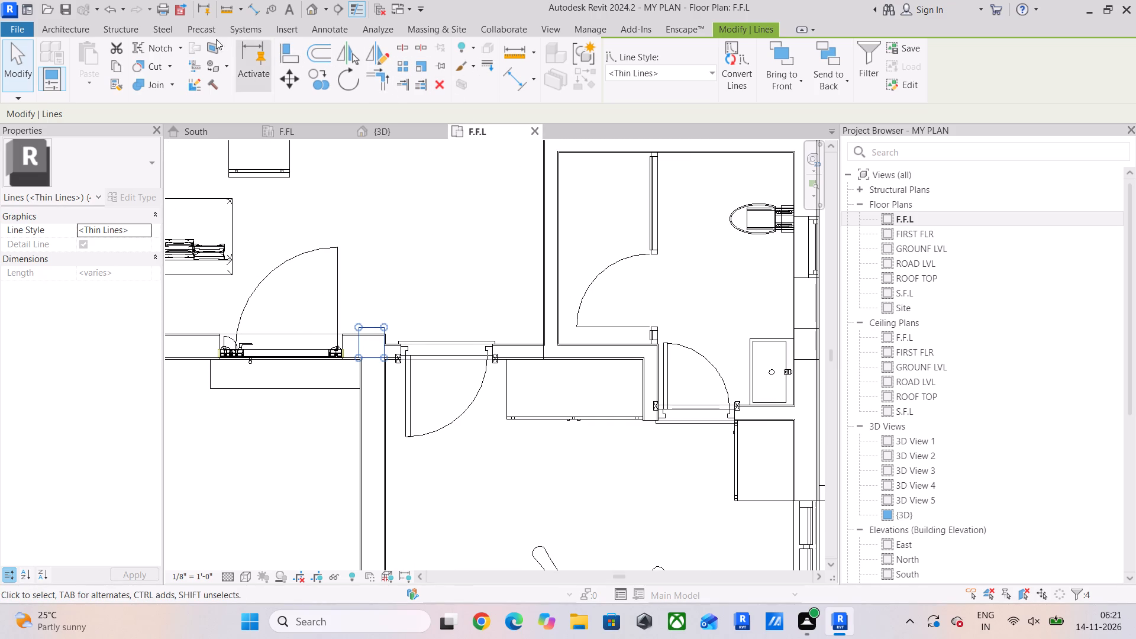
click(282, 54)
click(368, 326)
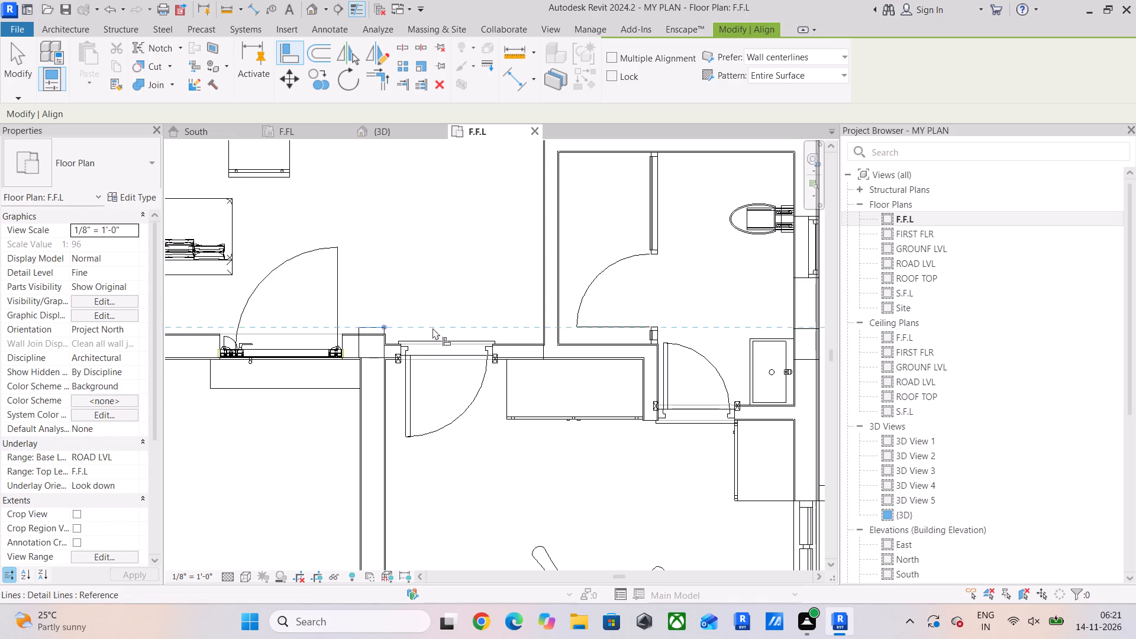
scroll(510, 327, down, 4)
middle_drag(512, 327, 367, 330)
scroll(504, 328, up, 5)
scroll(582, 334, up, 10)
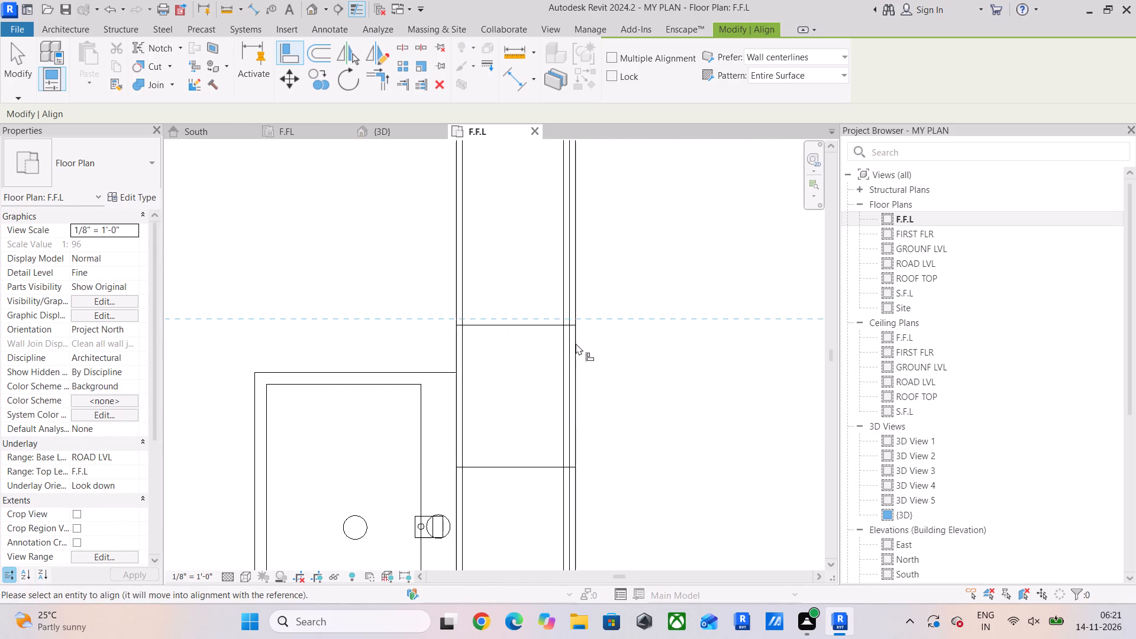
click(531, 327)
key(Escape)
key(Escape)
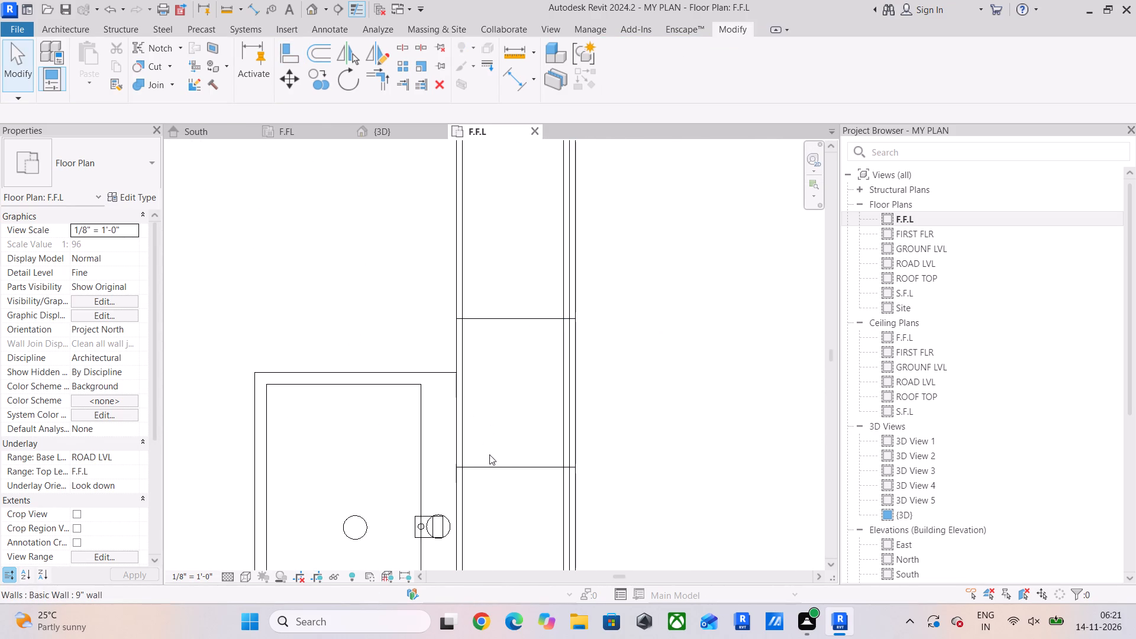
Set the bathroom outer-wall outline's other cross-wall edge to 1' from the aligned edge.
click(501, 466)
click(412, 401)
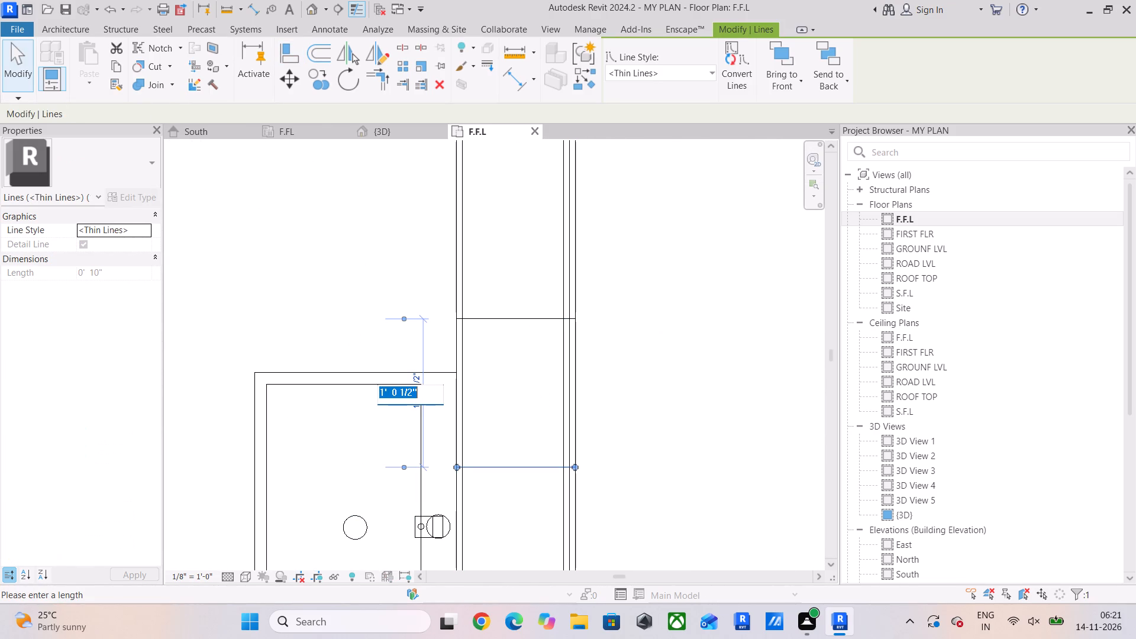
text(1')
key(Return)
key(Escape)
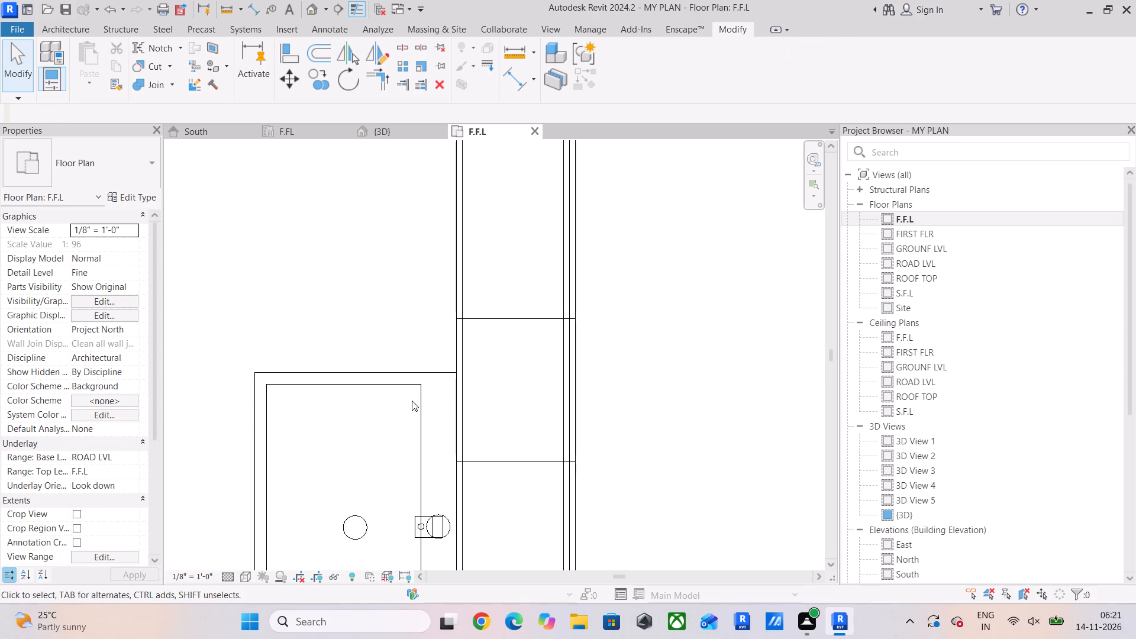
Move the column outline between the entrance and bedroom doors sideways until its edges are flush with the bedroom's entrance-side wall faces.
scroll(412, 407, down, 10)
middle_drag(412, 408, 519, 391)
scroll(522, 389, down, 5)
middle_drag(522, 394, 541, 418)
middle_drag(507, 431, 473, 304)
middle_drag(396, 412, 485, 359)
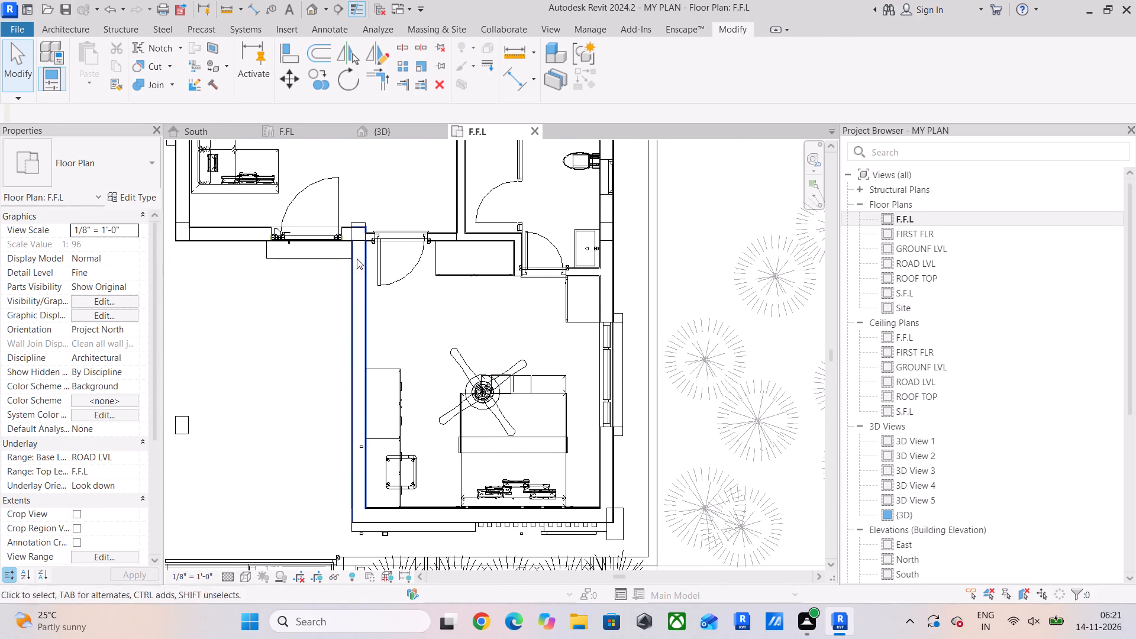
scroll(346, 224, up, 5)
drag(350, 205, 393, 292)
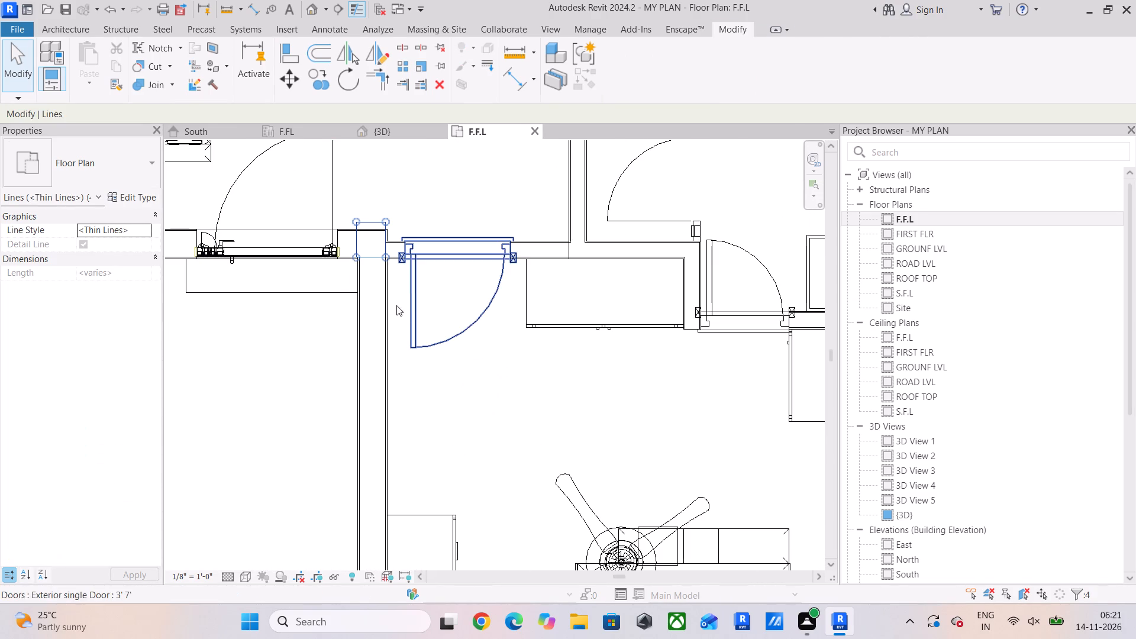
click(317, 82)
scroll(398, 330, up, 5)
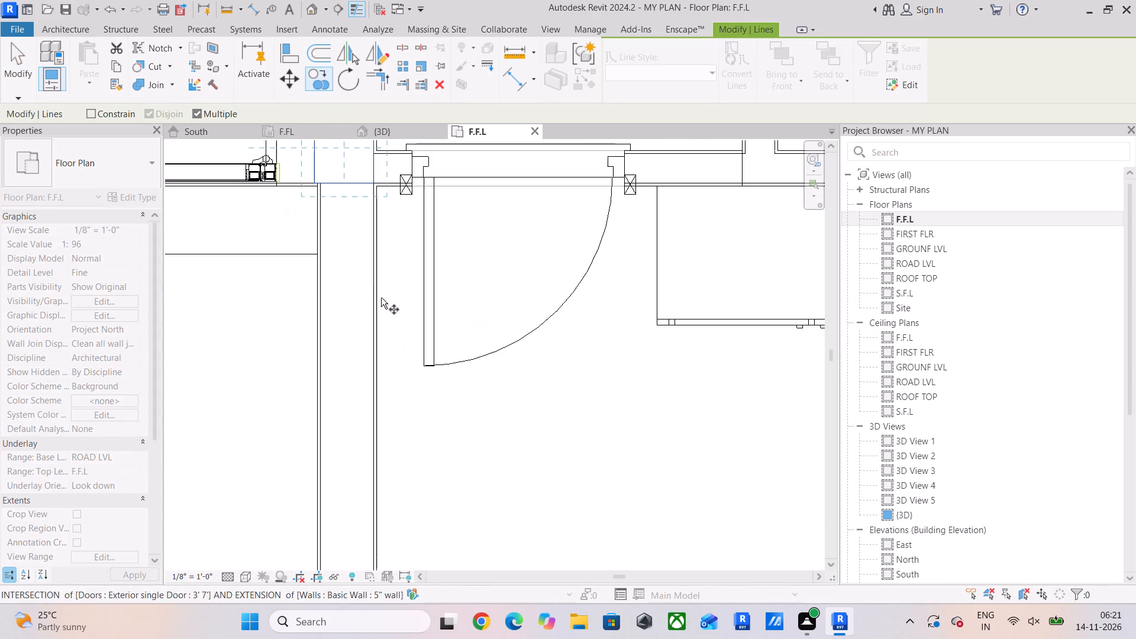
scroll(295, 177, up, 1)
middle_drag(298, 214, 308, 324)
click(325, 295)
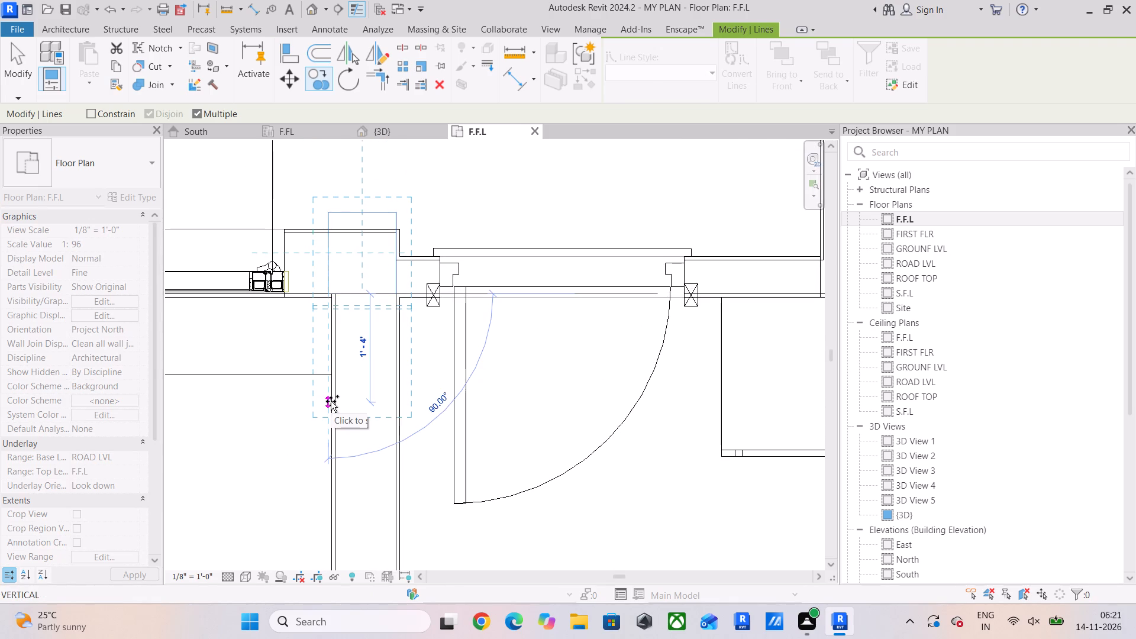
key(Escape)
click(292, 82)
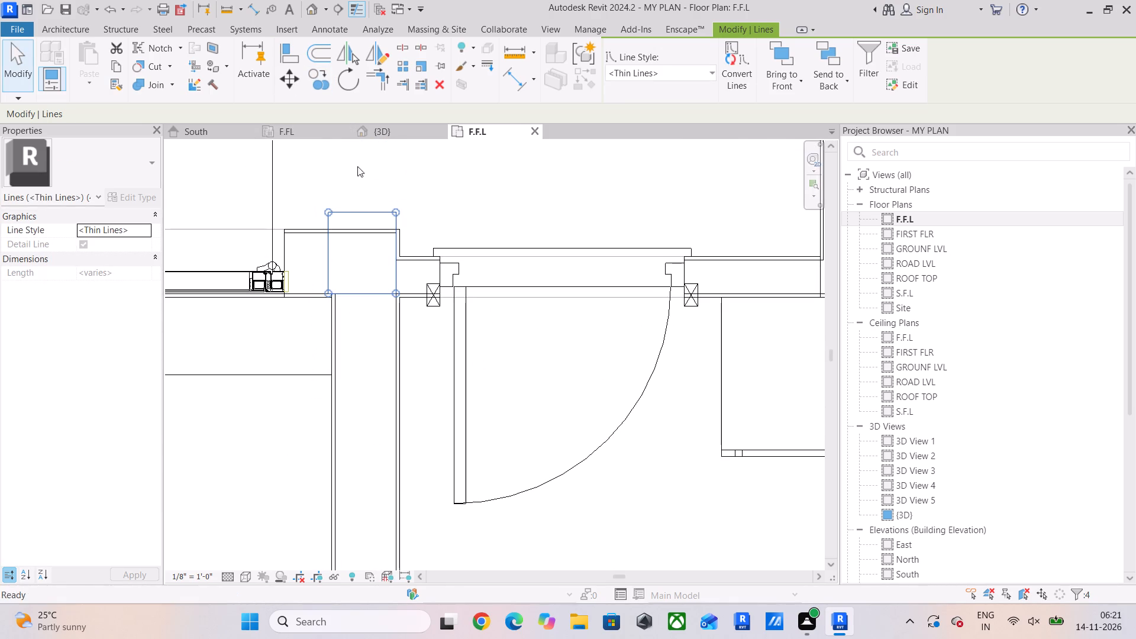
scroll(419, 234, up, 5)
scroll(385, 313, up, 5)
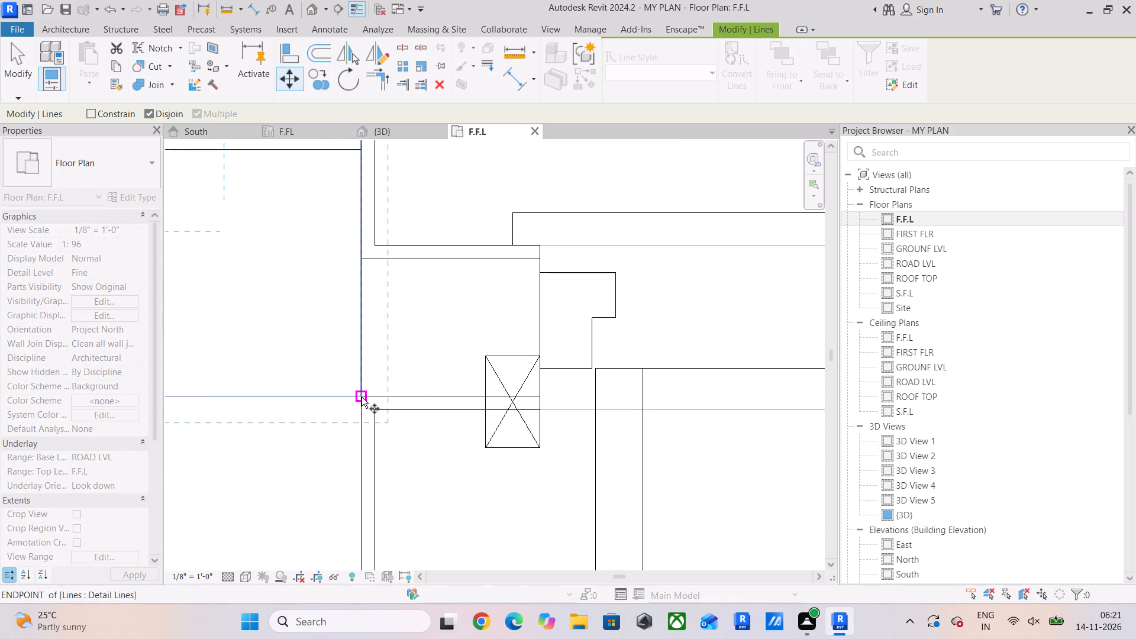
click(362, 397)
click(373, 397)
scroll(367, 407, down, 6)
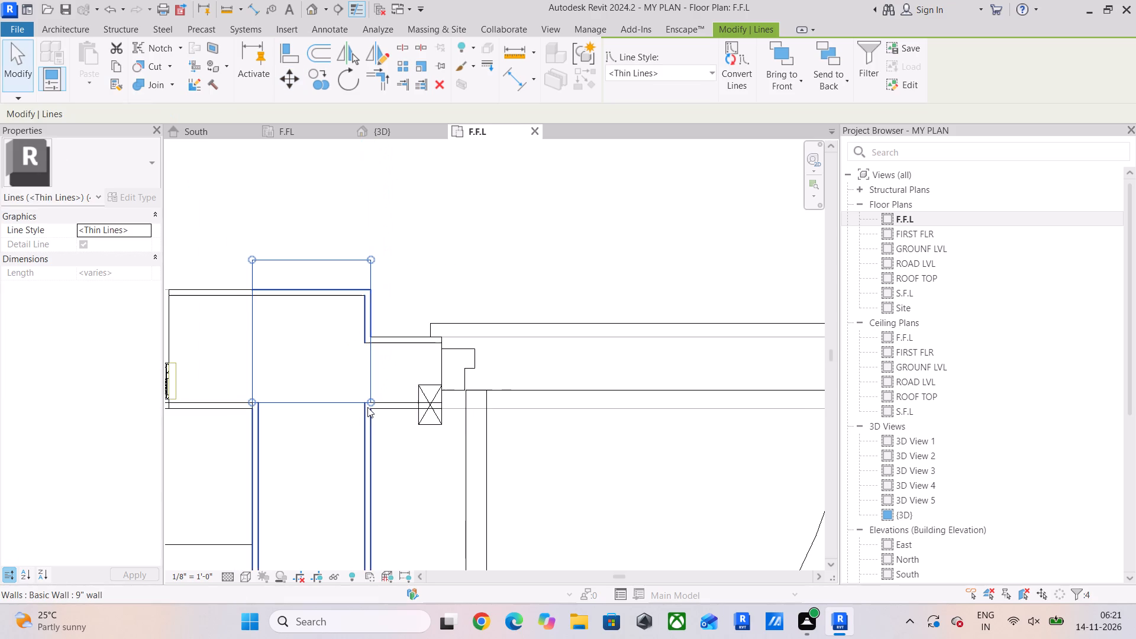
Copy the outline beside the bedroom door to the outer corner at the far end of the bedroom's entrance-side wall.
click(319, 83)
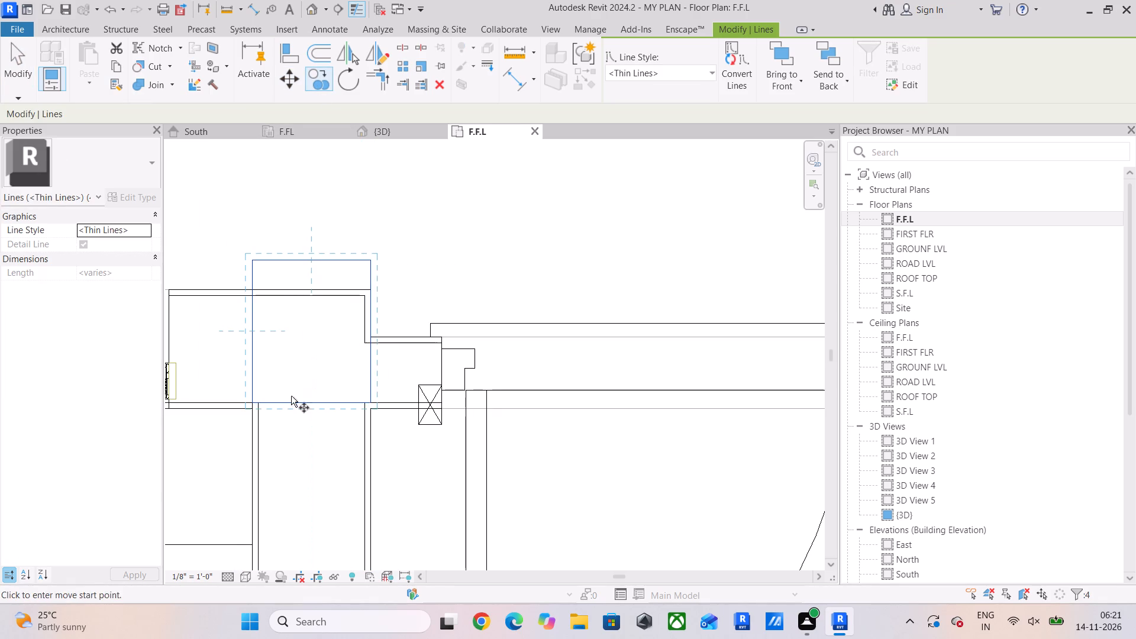
click(251, 402)
scroll(237, 515, down, 10)
middle_drag(238, 512, 347, 229)
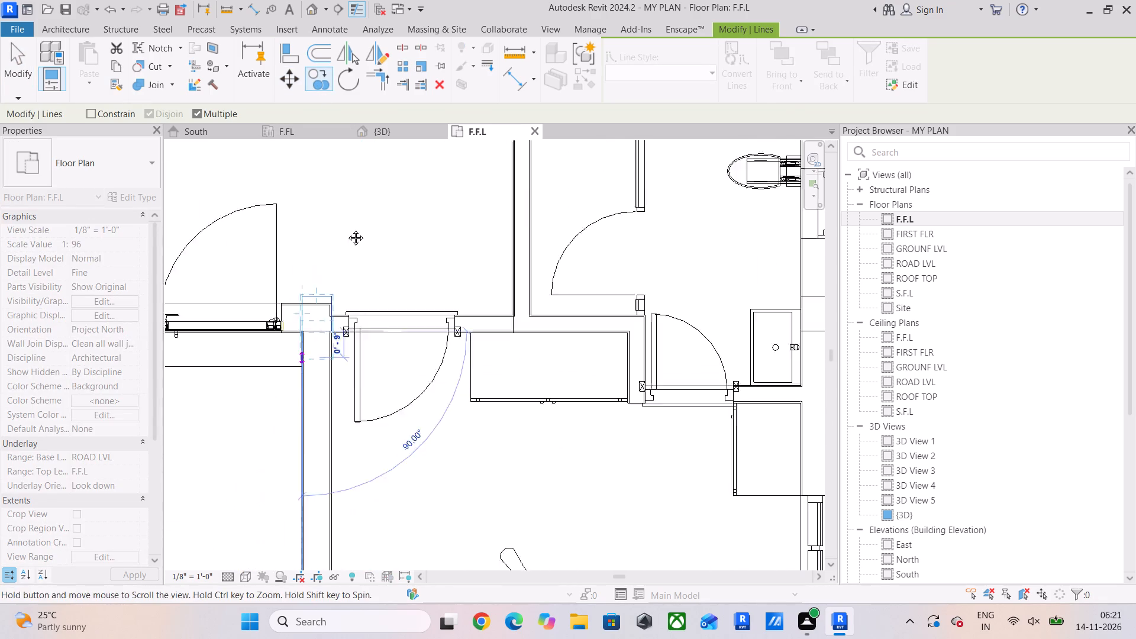
middle_drag(347, 229, 356, 188)
scroll(338, 369, down, 5)
middle_drag(338, 373, 399, 206)
scroll(427, 345, up, 14)
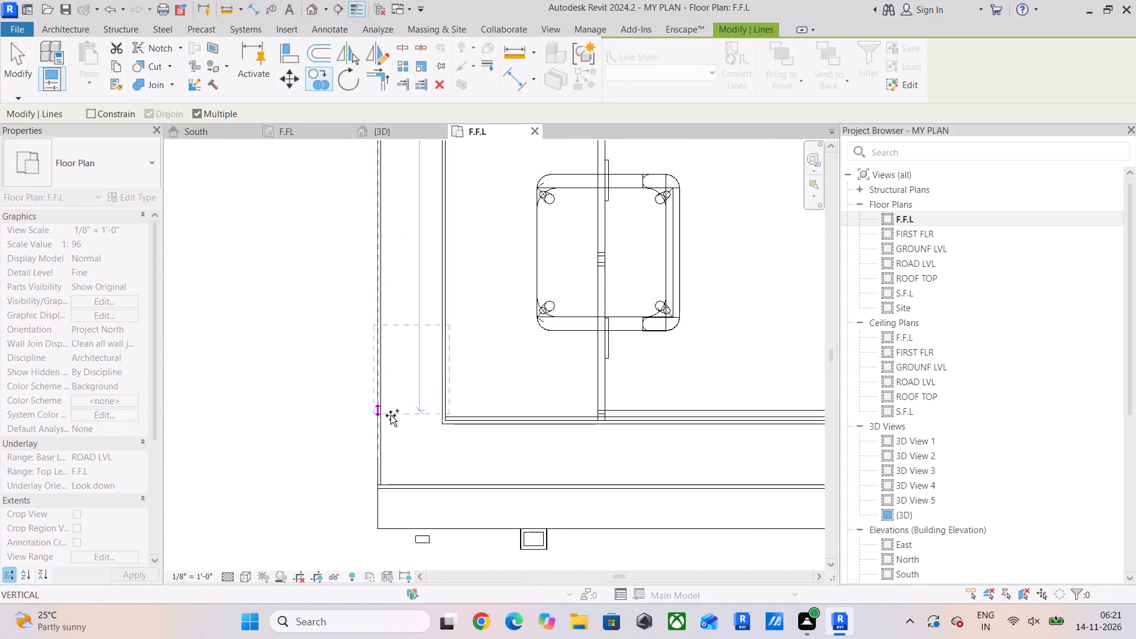
scroll(390, 415, up, 3)
middle_drag(388, 456, 394, 212)
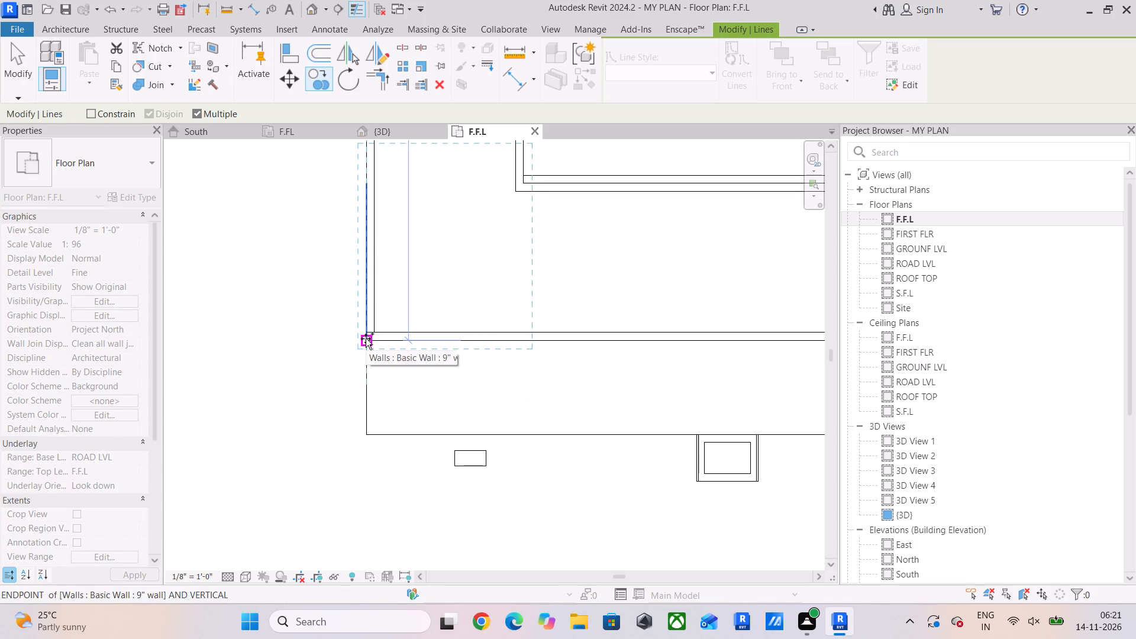
click(366, 338)
scroll(366, 338, down, 6)
middle_drag(524, 315, 89, 323)
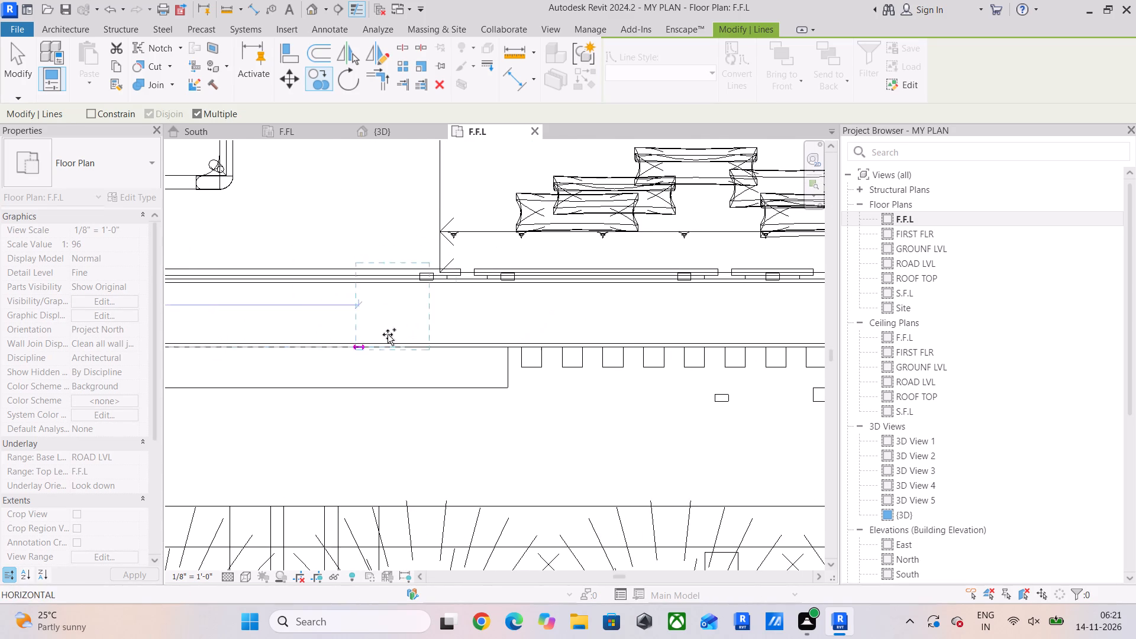
key(Escape)
Copy the bedroom's entrance-side corner outline along the bed-head wall to the bedroom's opposite outer corner.
scroll(363, 351, down, 7)
middle_drag(378, 366, 391, 401)
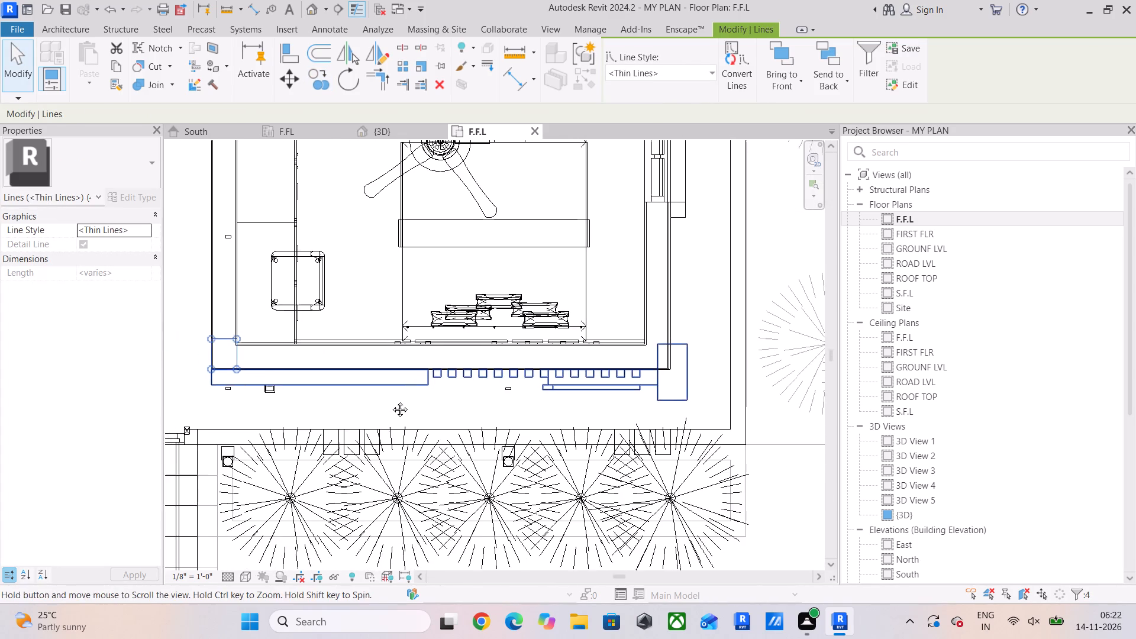
middle_drag(391, 401, 391, 406)
click(323, 83)
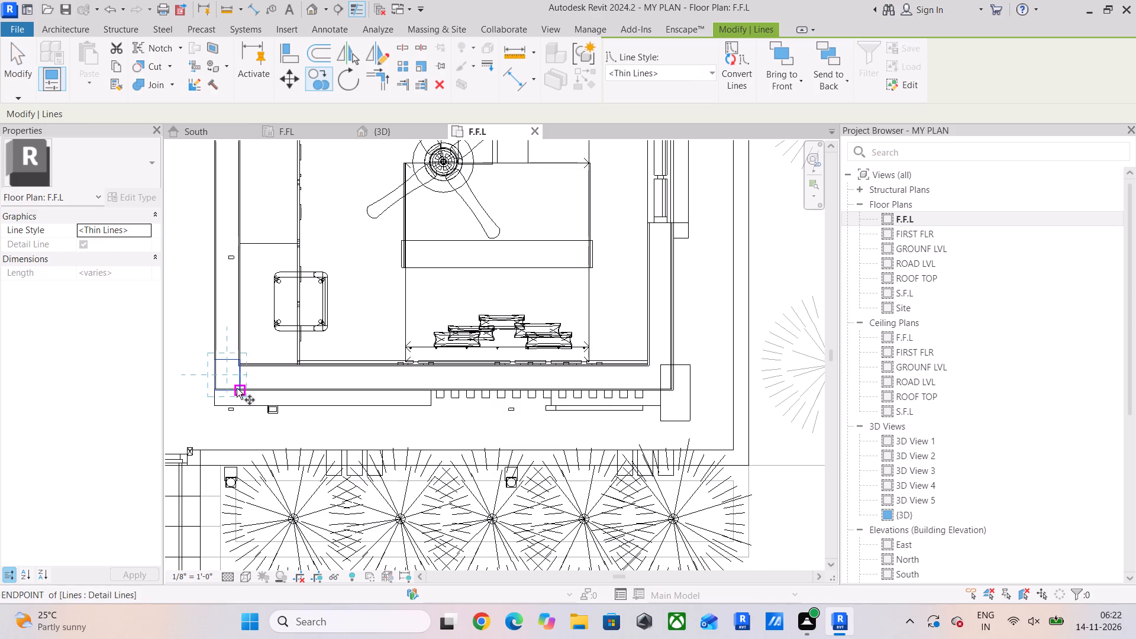
scroll(237, 388, up, 16)
click(266, 404)
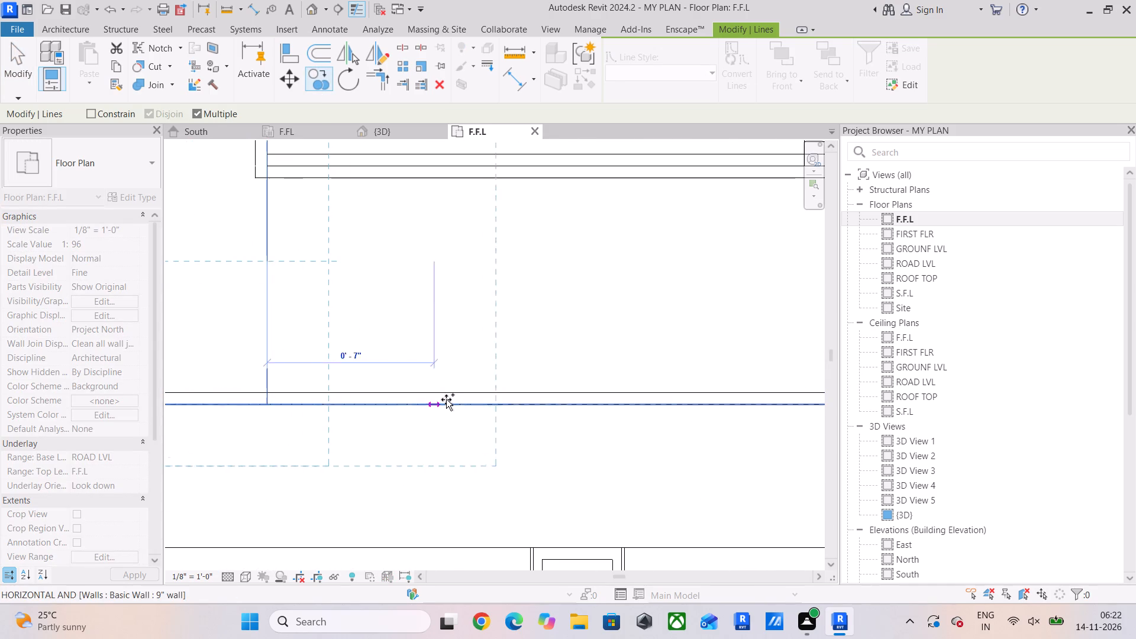
scroll(446, 399, down, 12)
middle_drag(535, 395, 216, 396)
scroll(434, 409, down, 3)
middle_drag(485, 401, 267, 401)
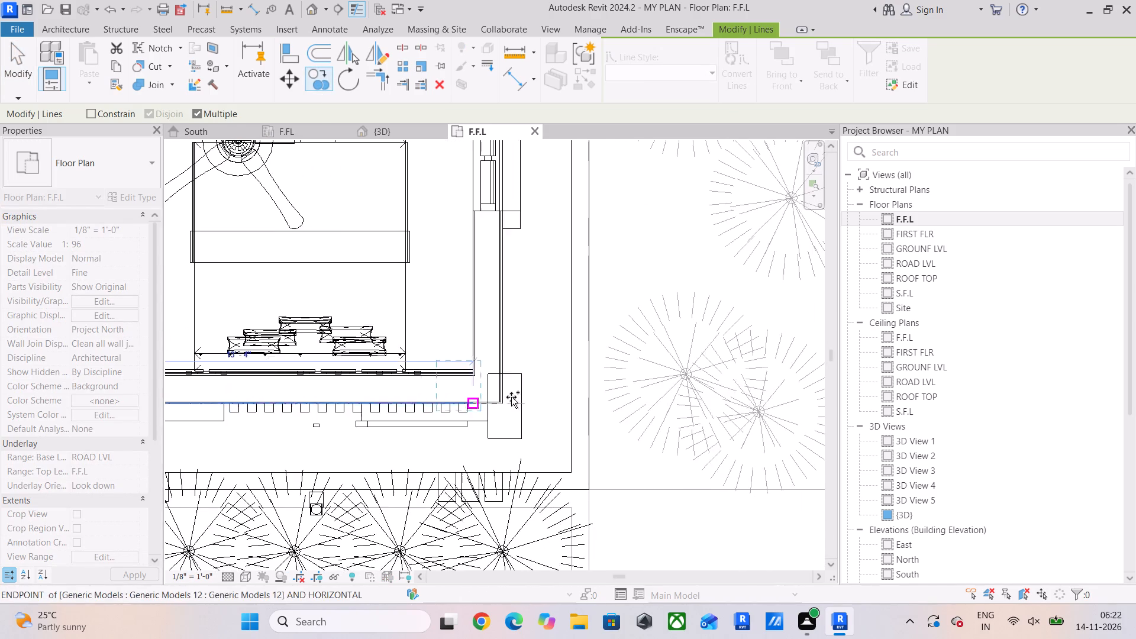
scroll(521, 388, up, 11)
scroll(444, 409, up, 5)
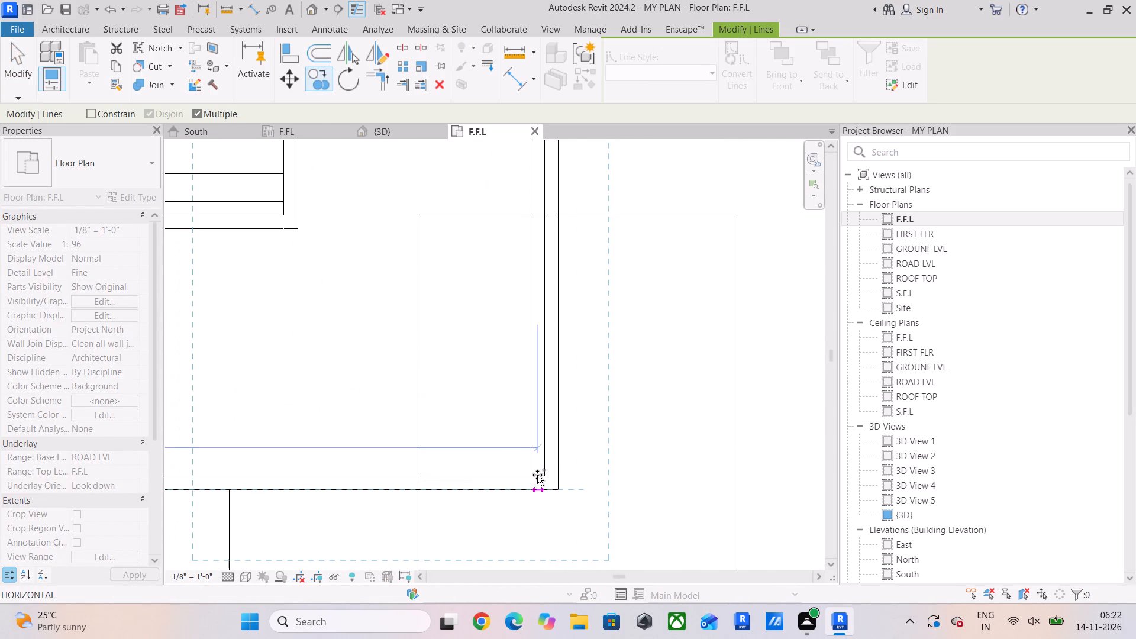
click(556, 489)
scroll(521, 405, down, 6)
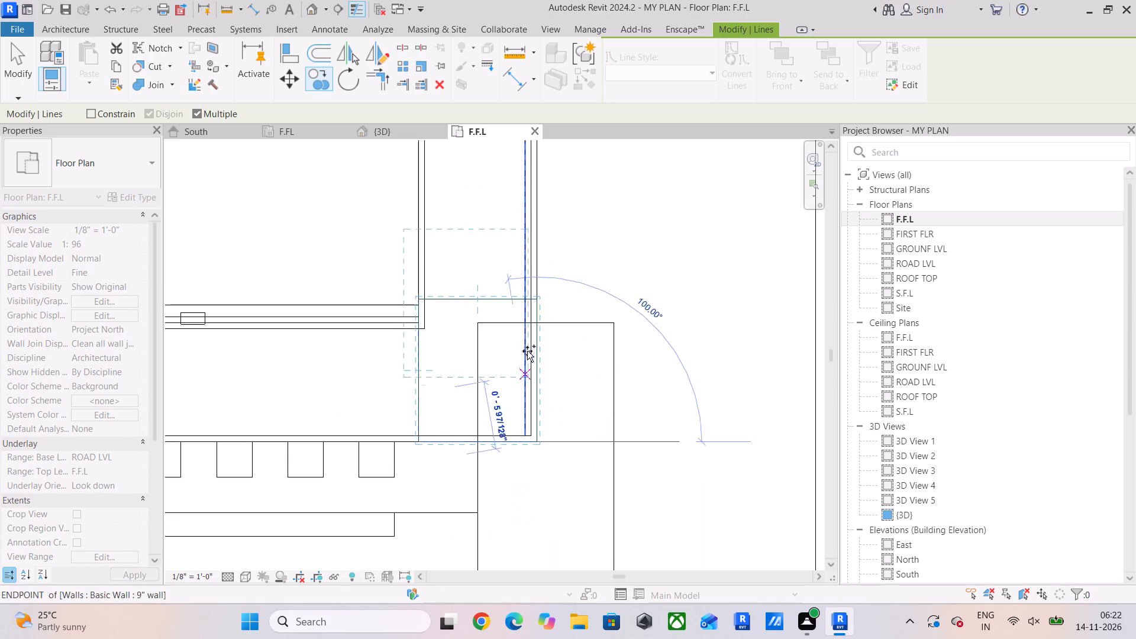
scroll(461, 247, up, 4)
scroll(472, 258, down, 6)
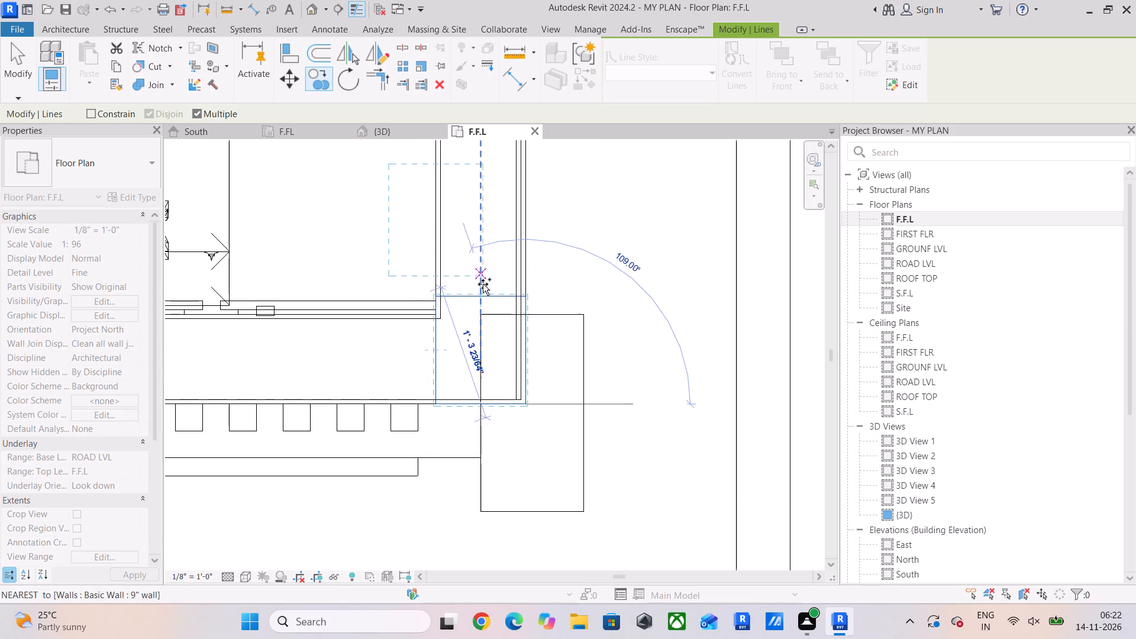
key(Escape)
key(Escape)
key(Escape)
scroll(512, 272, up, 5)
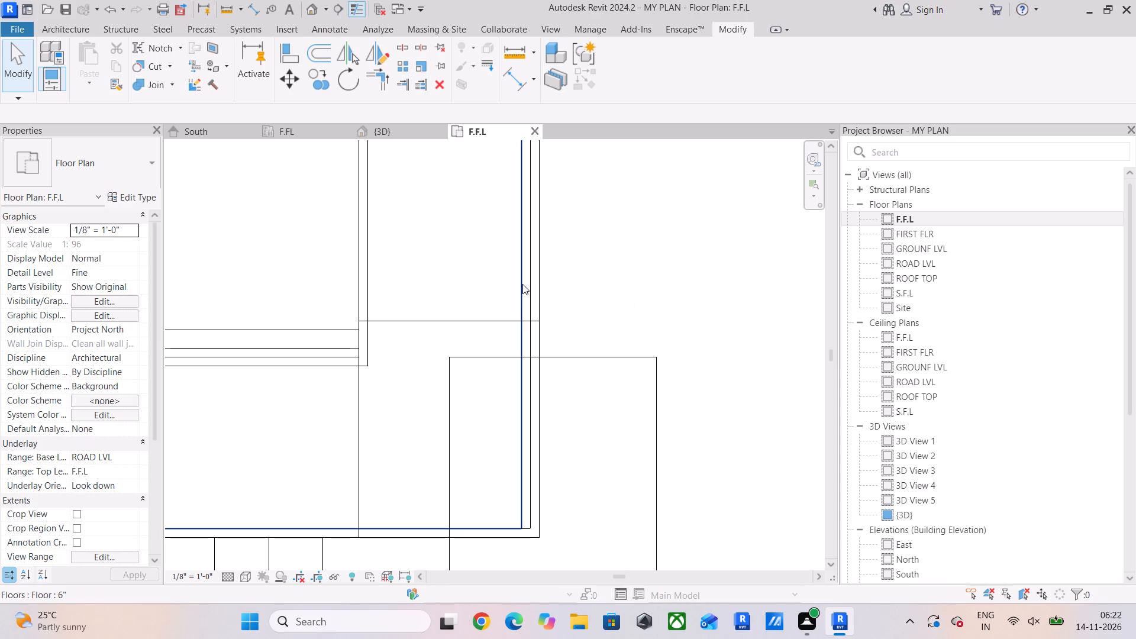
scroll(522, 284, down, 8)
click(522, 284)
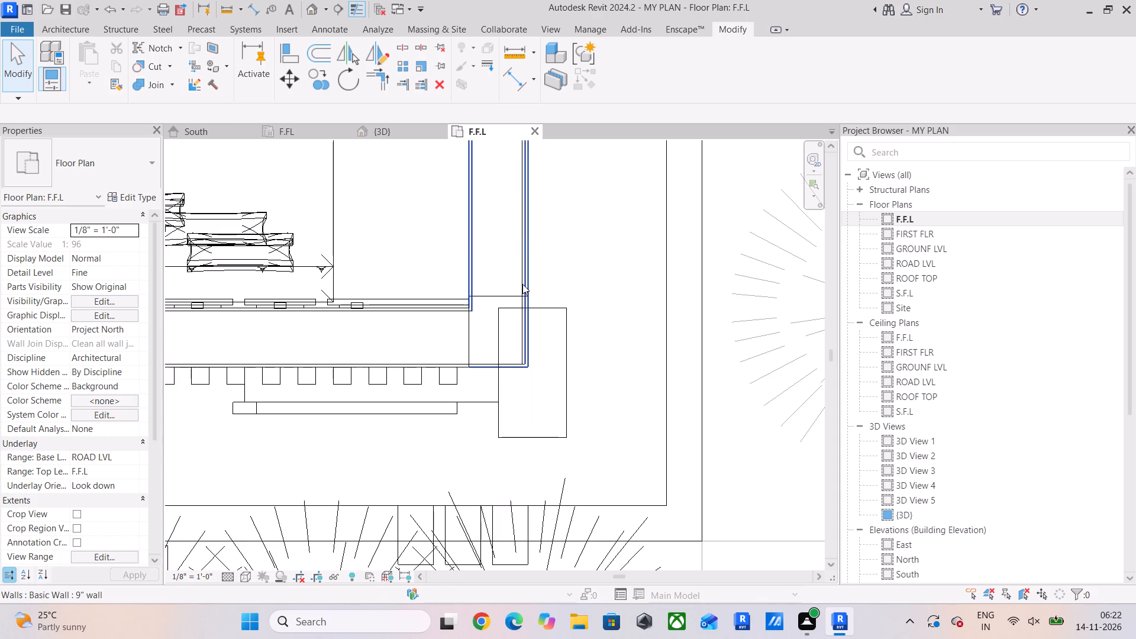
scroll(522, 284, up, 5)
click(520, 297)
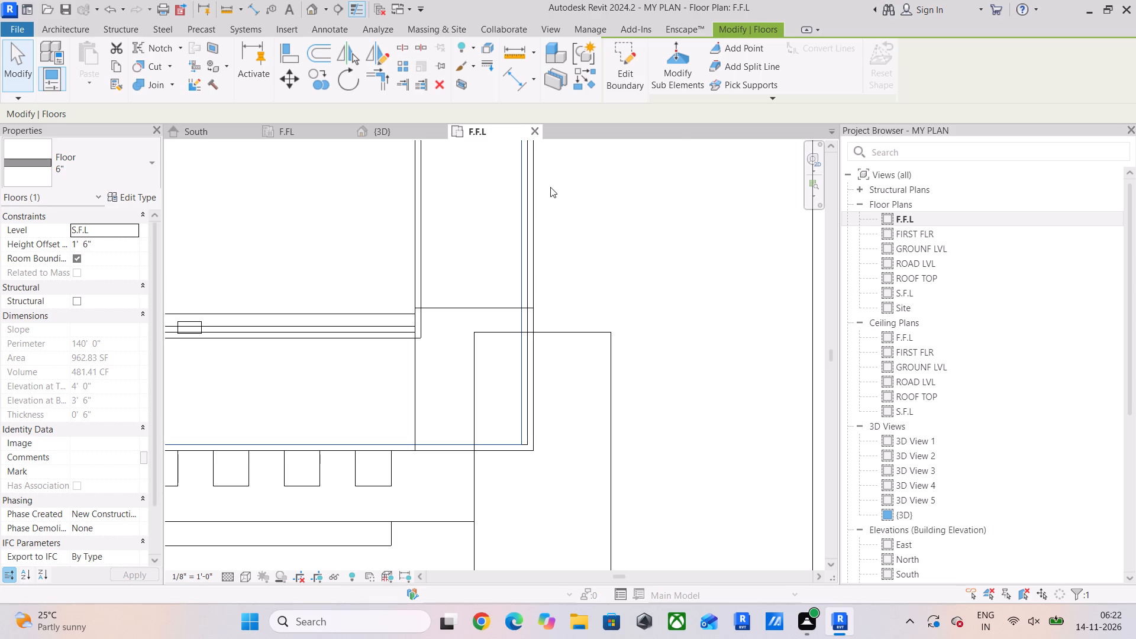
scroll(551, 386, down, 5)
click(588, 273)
Edit the 6" floor's boundary, shifting its edge in the bedroom's window-side wall outward to that wall's adjacent layer line.
scroll(529, 344, up, 4)
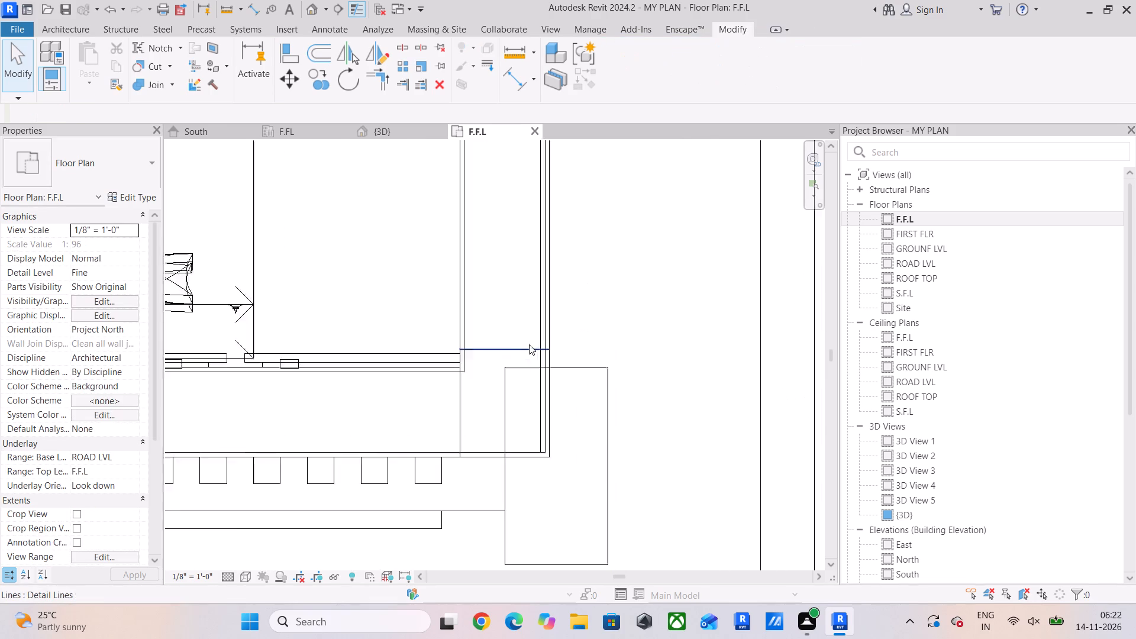
scroll(529, 344, up, 2)
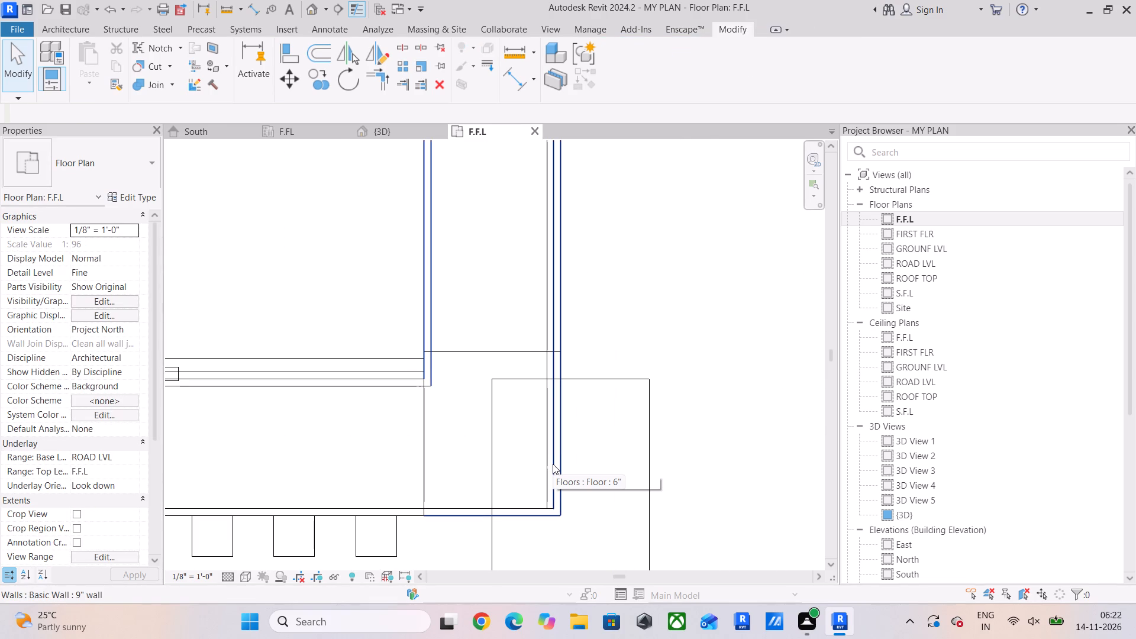
click(541, 431)
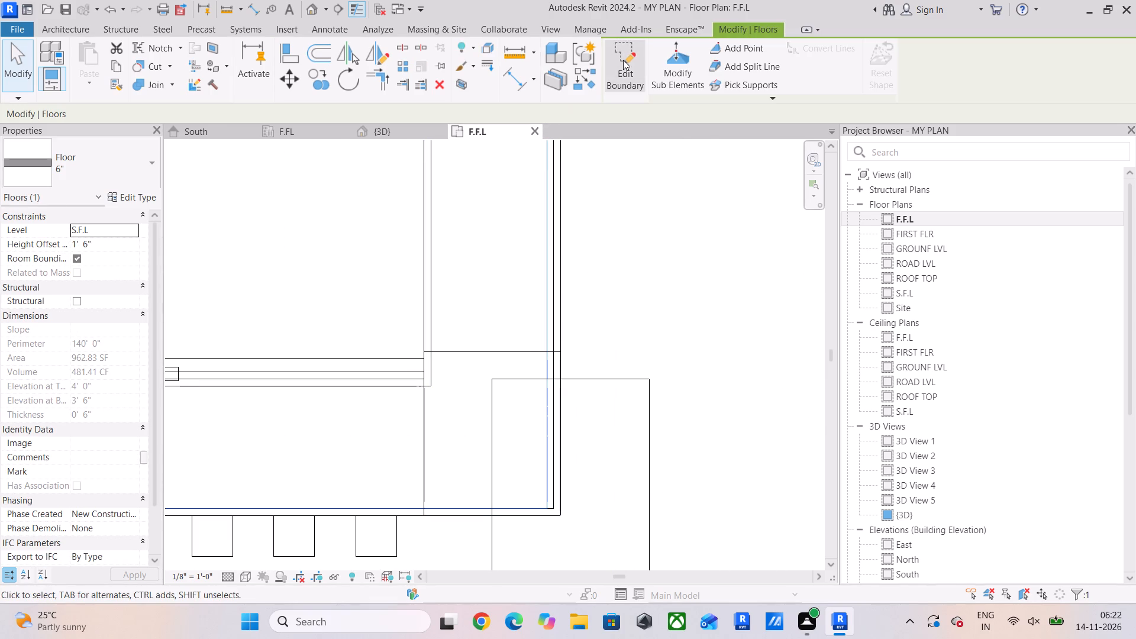
click(623, 58)
scroll(535, 441, up, 4)
click(554, 428)
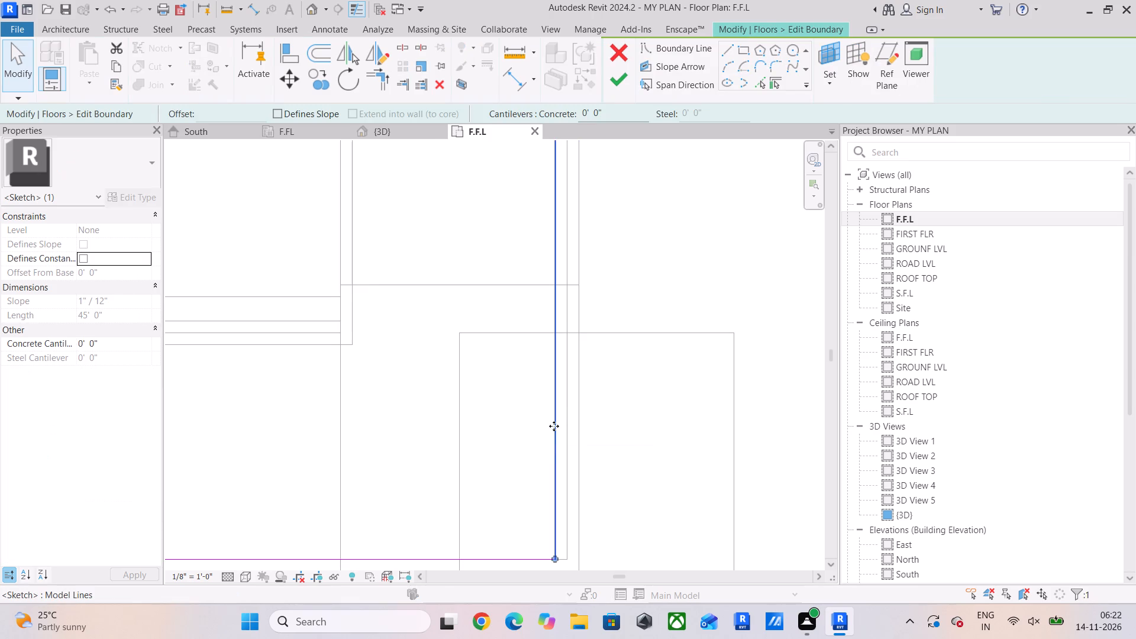
drag(555, 415, 572, 418)
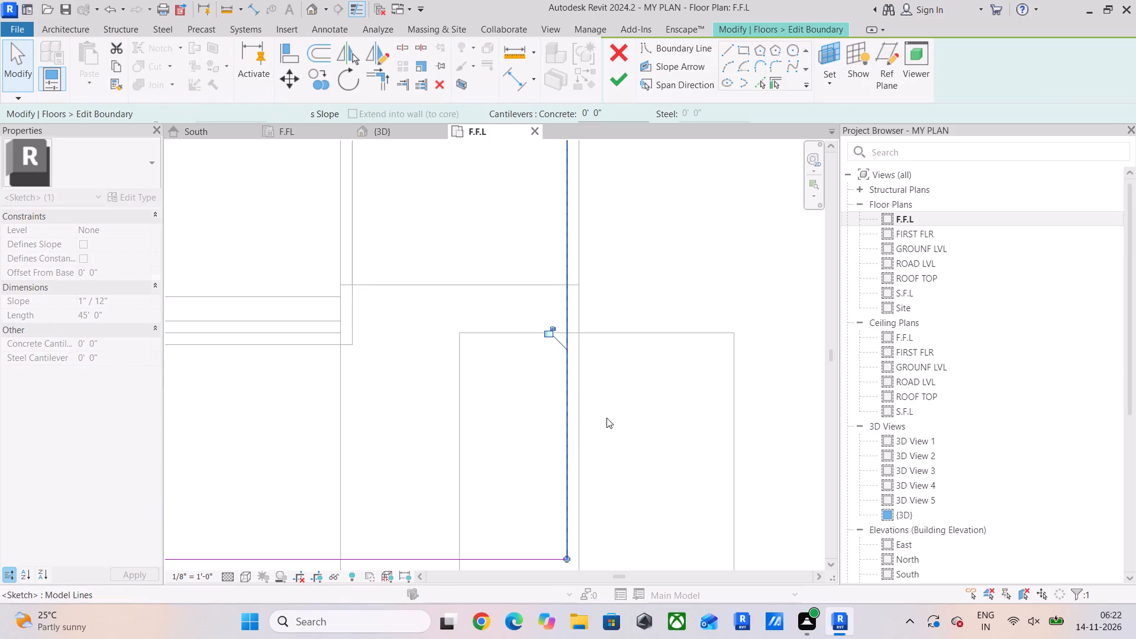
click(633, 415)
scroll(636, 396, down, 13)
middle_drag(636, 396, 634, 588)
click(617, 76)
scroll(572, 263, down, 6)
middle_drag(588, 356, 599, 364)
scroll(328, 438, up, 6)
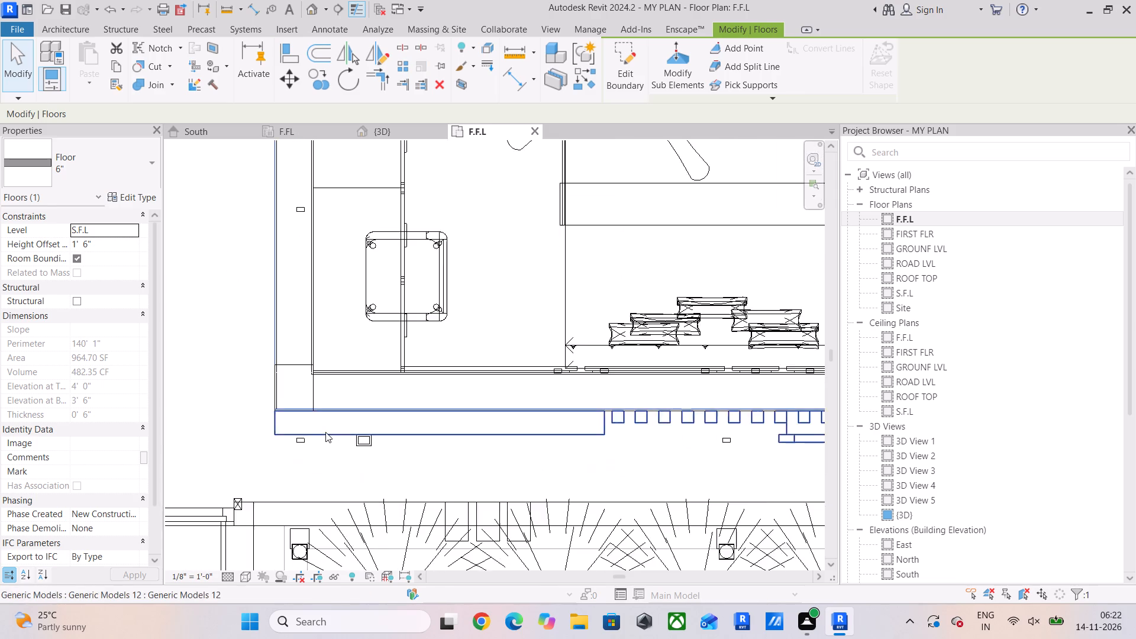
scroll(257, 377, up, 5)
key(Escape)
key(Escape)
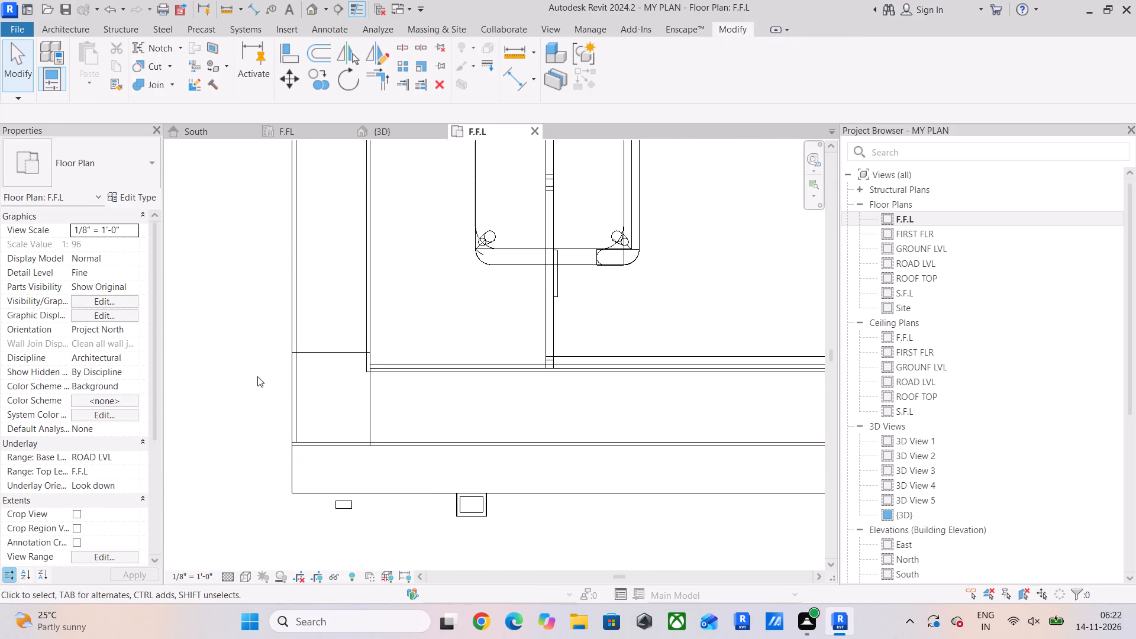
key(Escape)
Measure along the bedroom's entrance-side wall between the outer-corner outline and the outline beside the bedroom door.
scroll(312, 379, down, 6)
scroll(391, 379, down, 6)
middle_drag(423, 379, 417, 440)
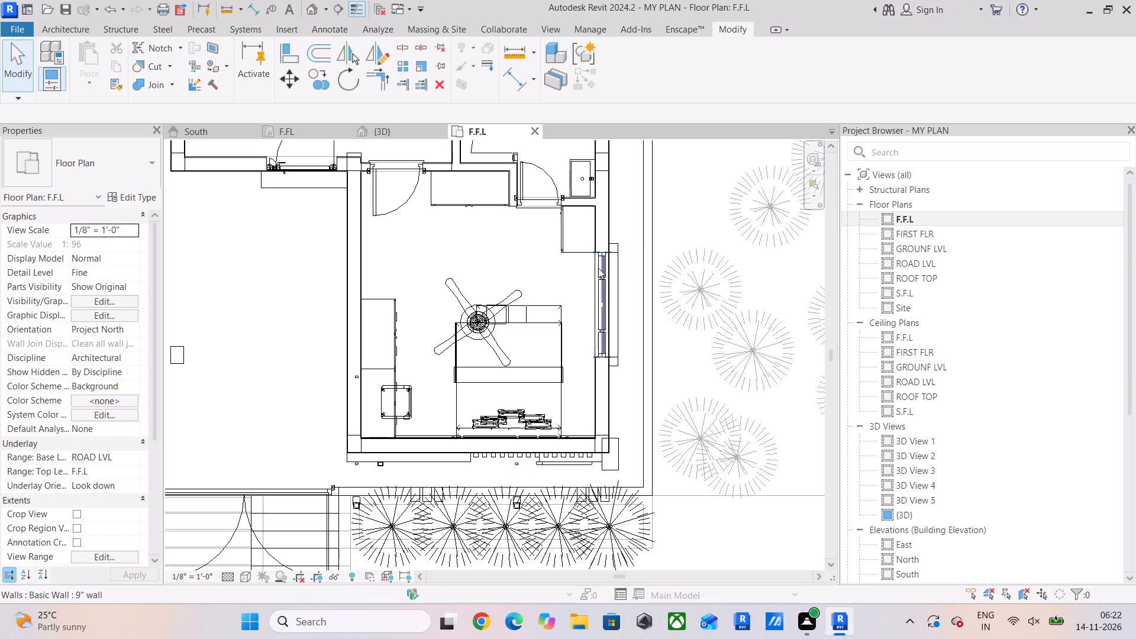
click(509, 78)
scroll(347, 425, up, 5)
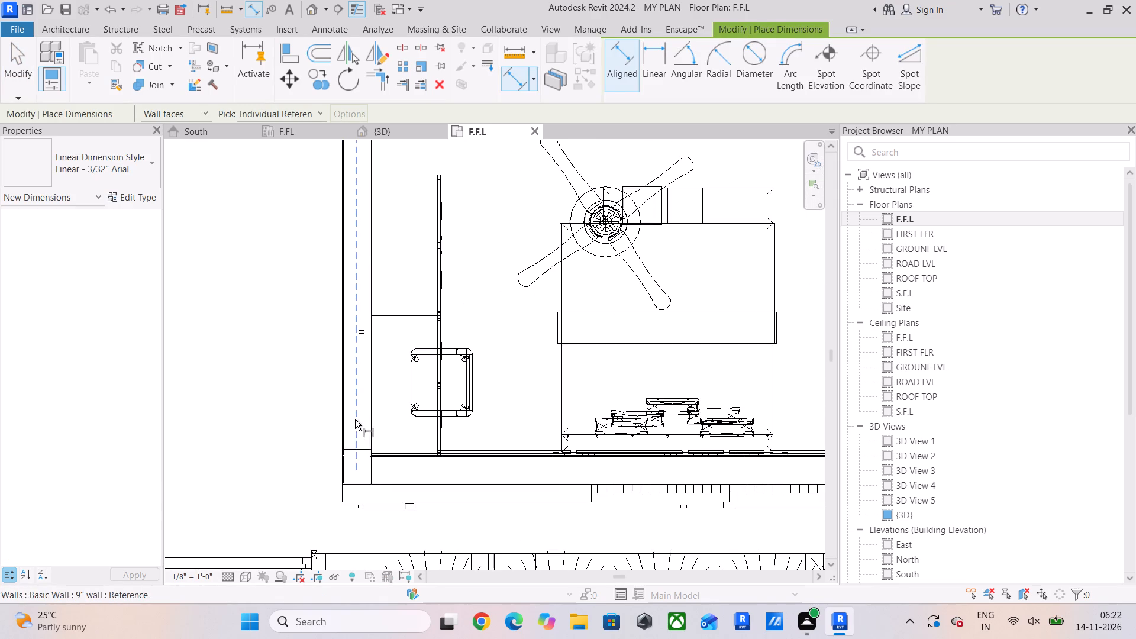
click(355, 450)
scroll(341, 304, down, 5)
middle_drag(343, 301, 351, 490)
scroll(362, 393, up, 5)
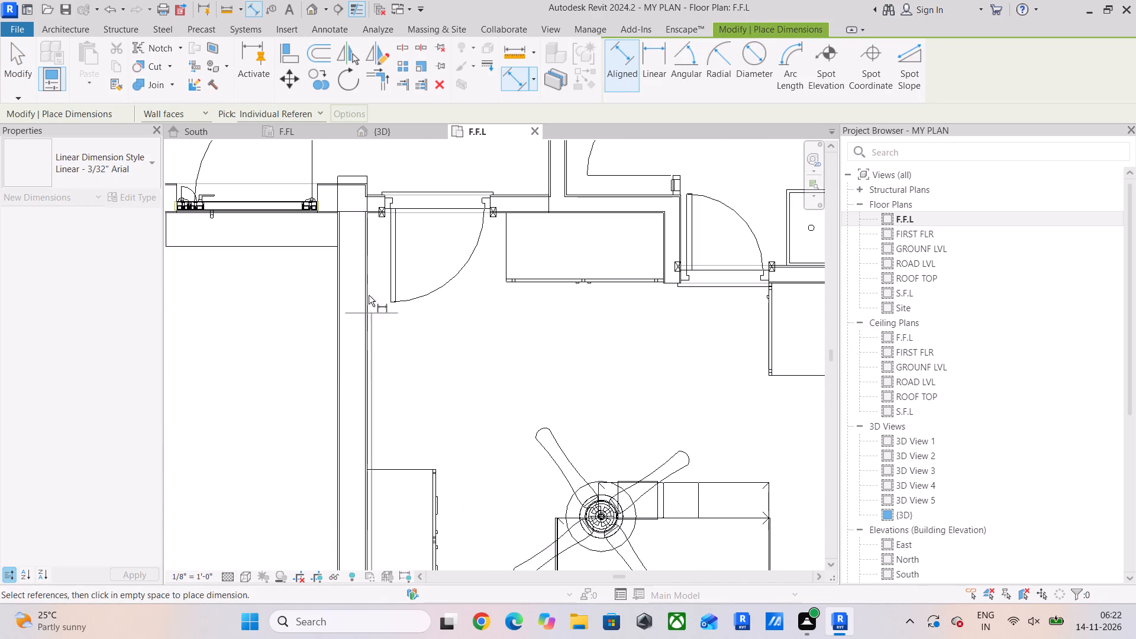
click(350, 209)
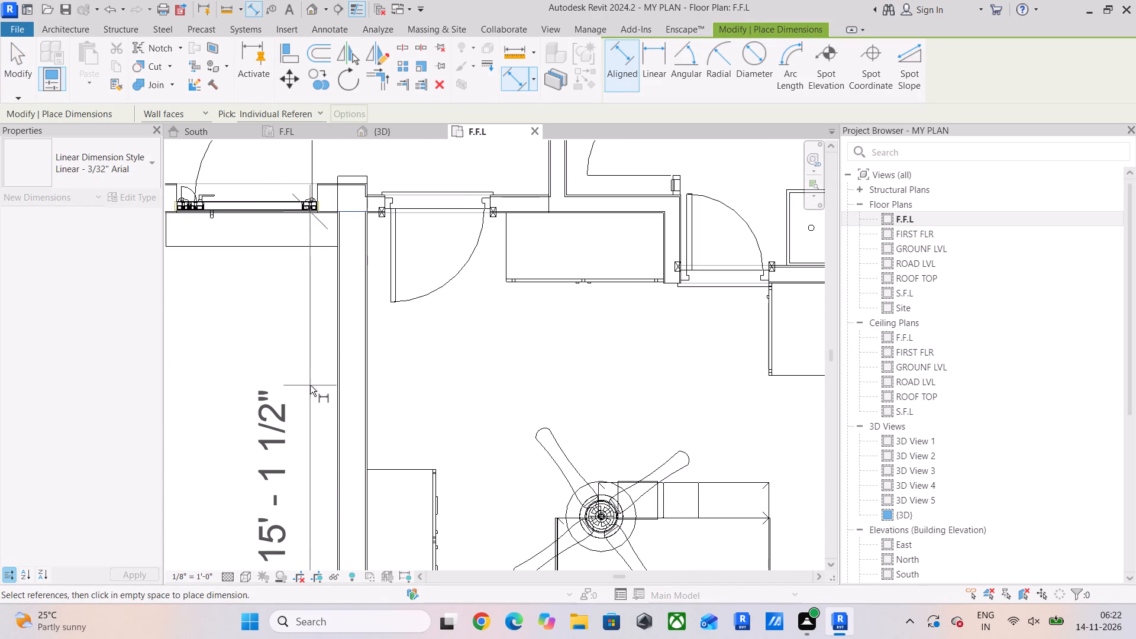
scroll(310, 385, down, 4)
middle_drag(310, 385, 366, 299)
key(Escape)
key(Escape)
scroll(326, 367, down, 4)
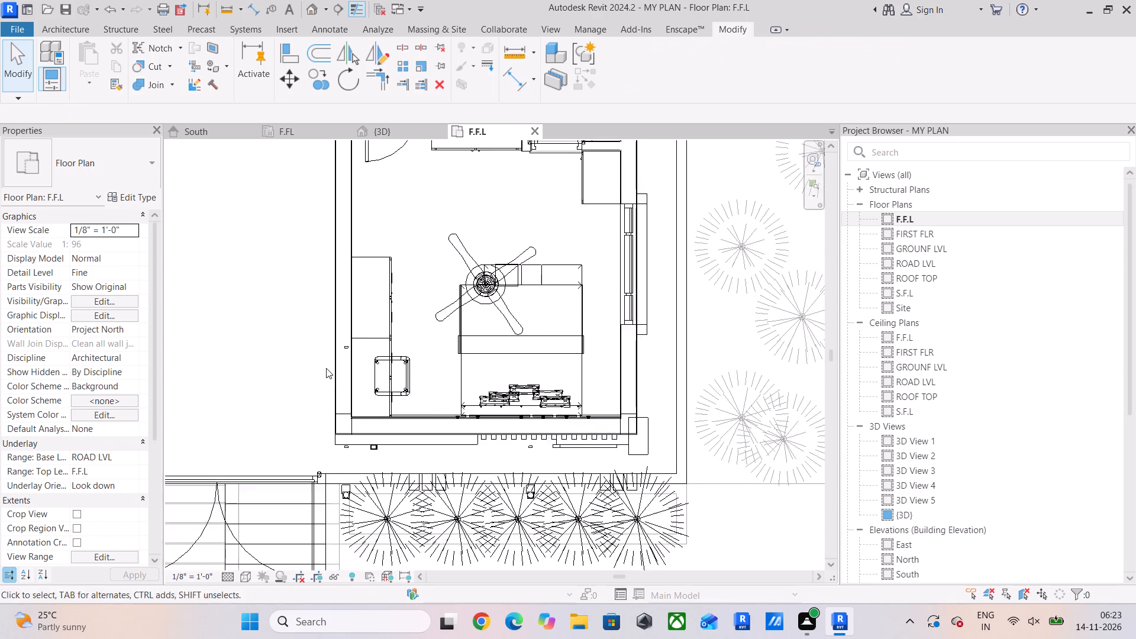
middle_drag(326, 368, 300, 486)
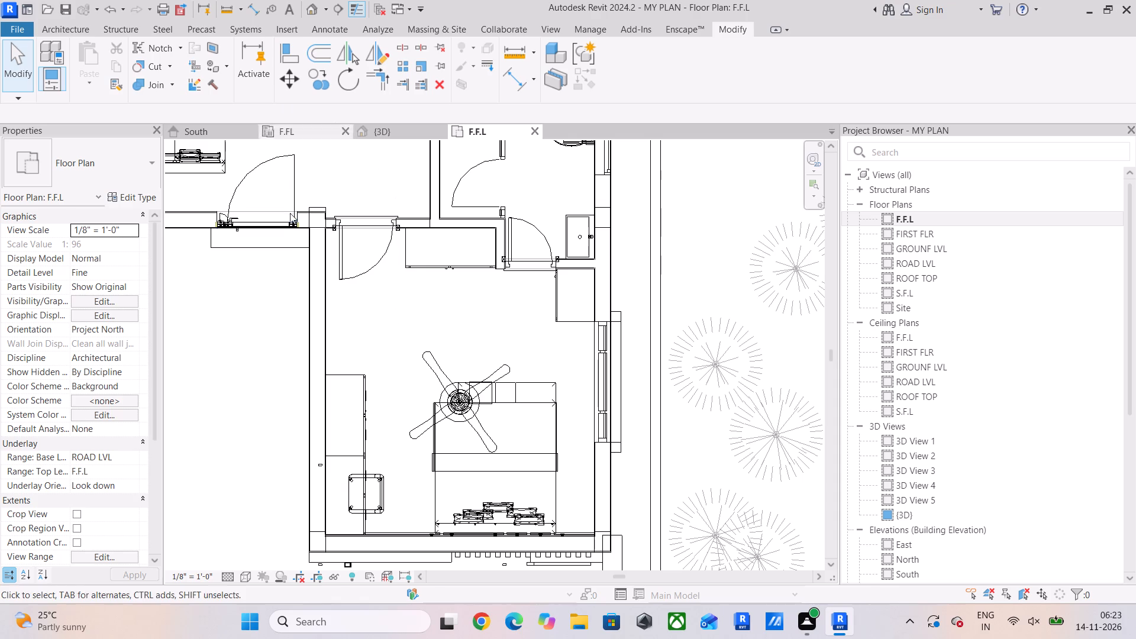
Copy the column outline beside the bedroom door about 8'-2" along the entrance-side wall to the wall's midpoint.
scroll(311, 208, up, 4)
drag(295, 182, 315, 211)
key(ctrl+z)
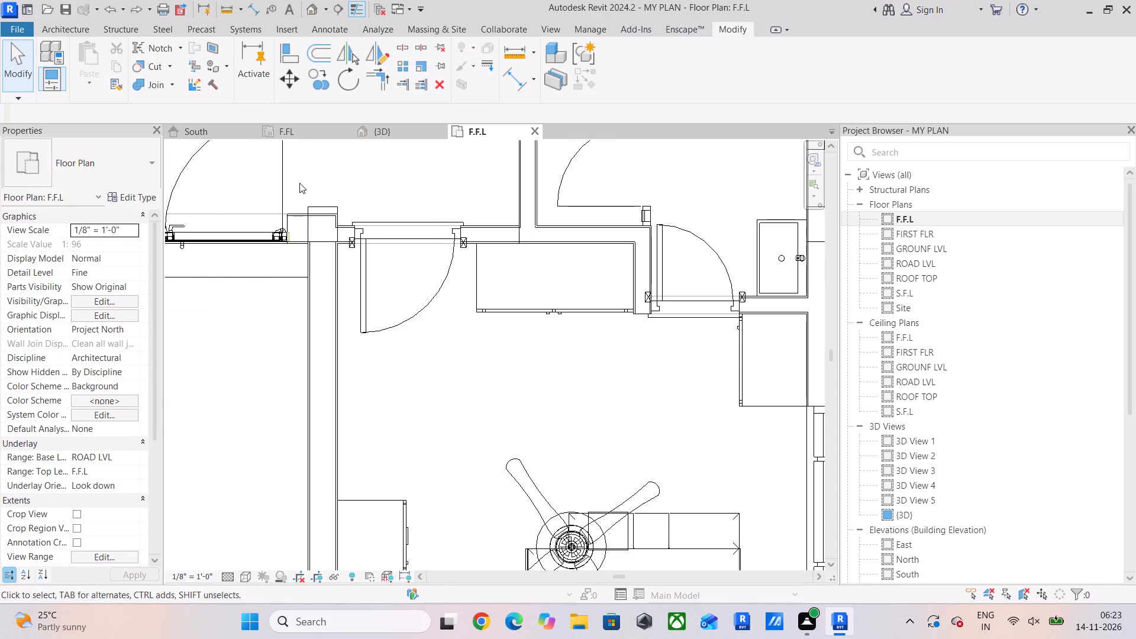
drag(299, 183, 350, 272)
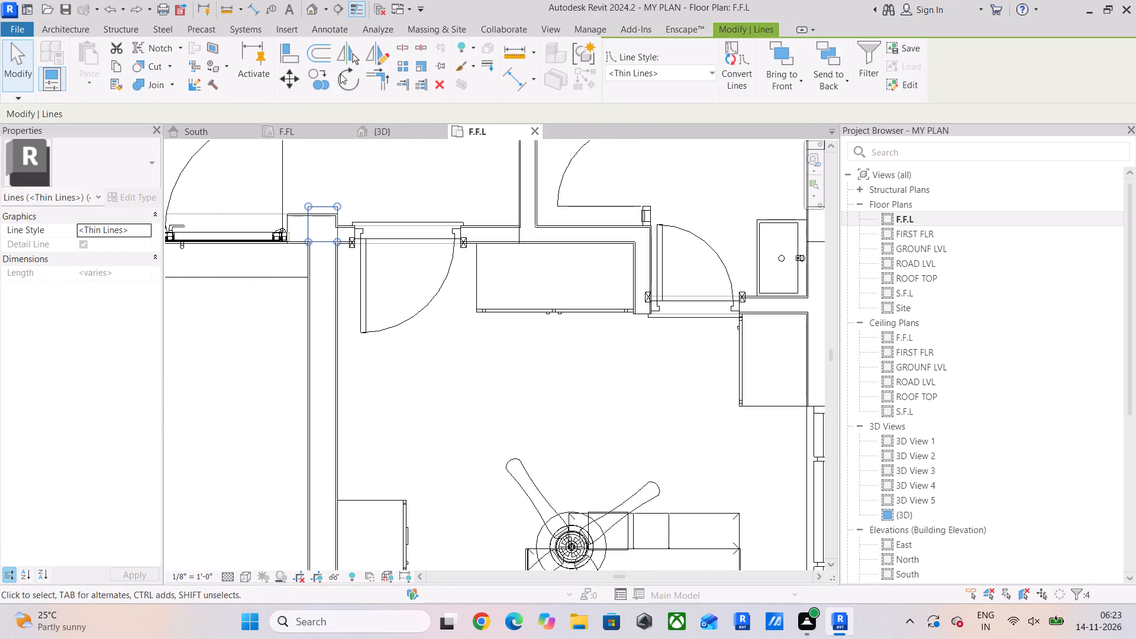
click(313, 76)
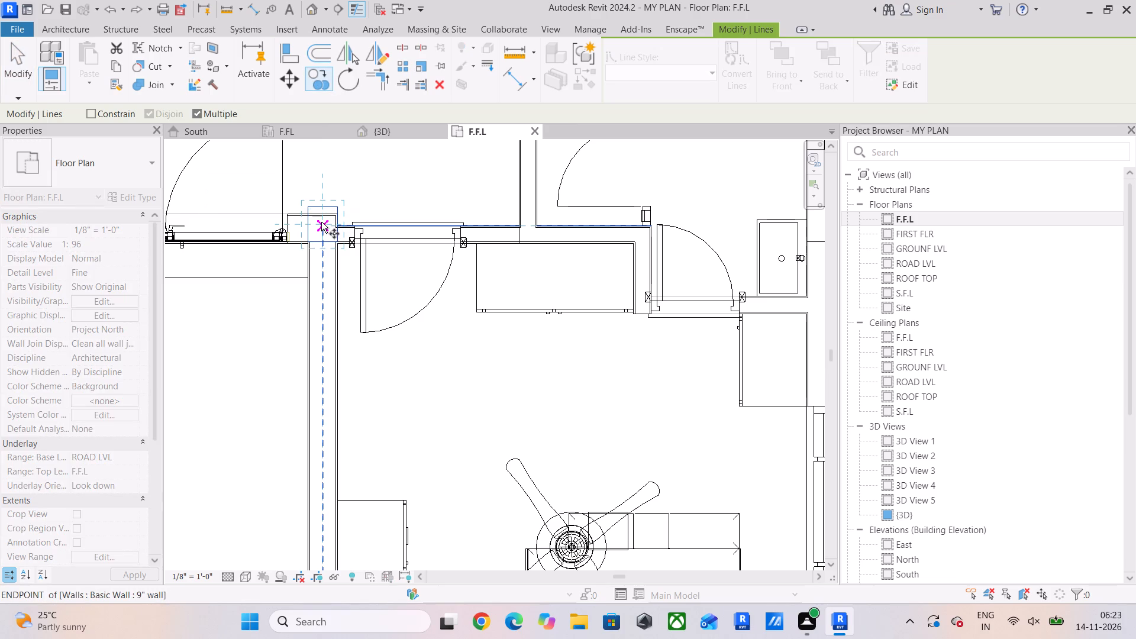
scroll(321, 220, up, 6)
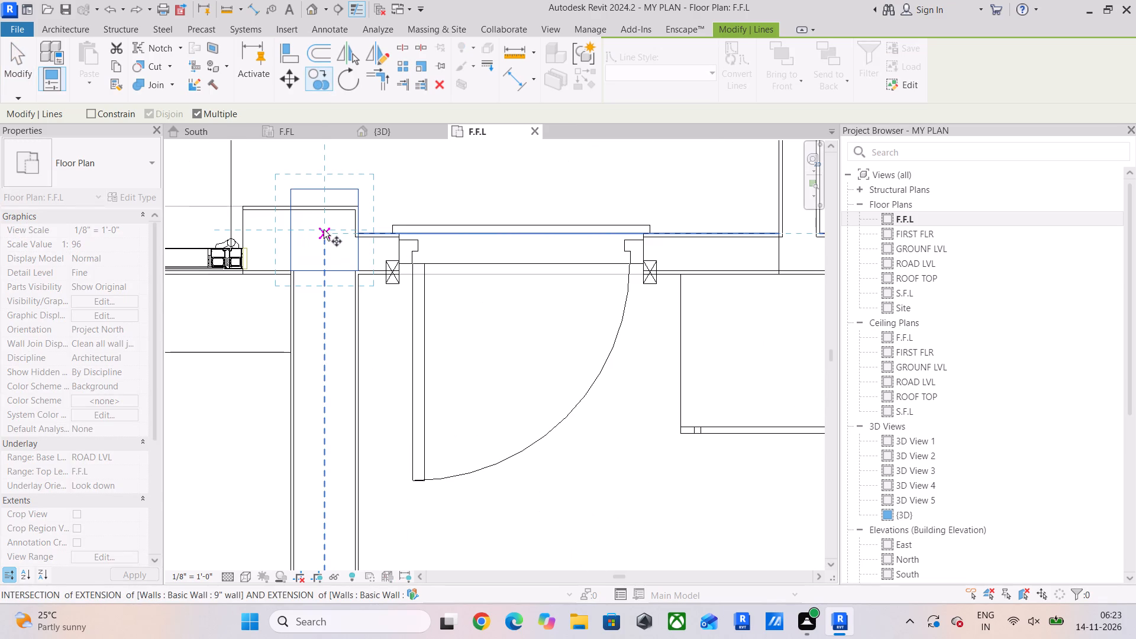
scroll(332, 218, up, 5)
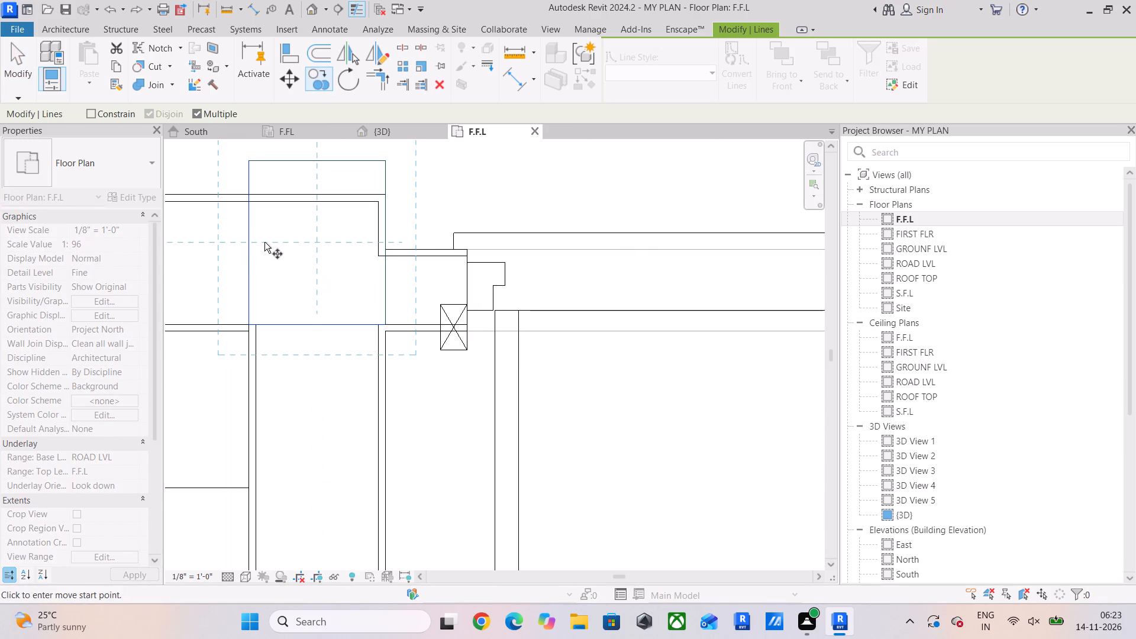
click(249, 242)
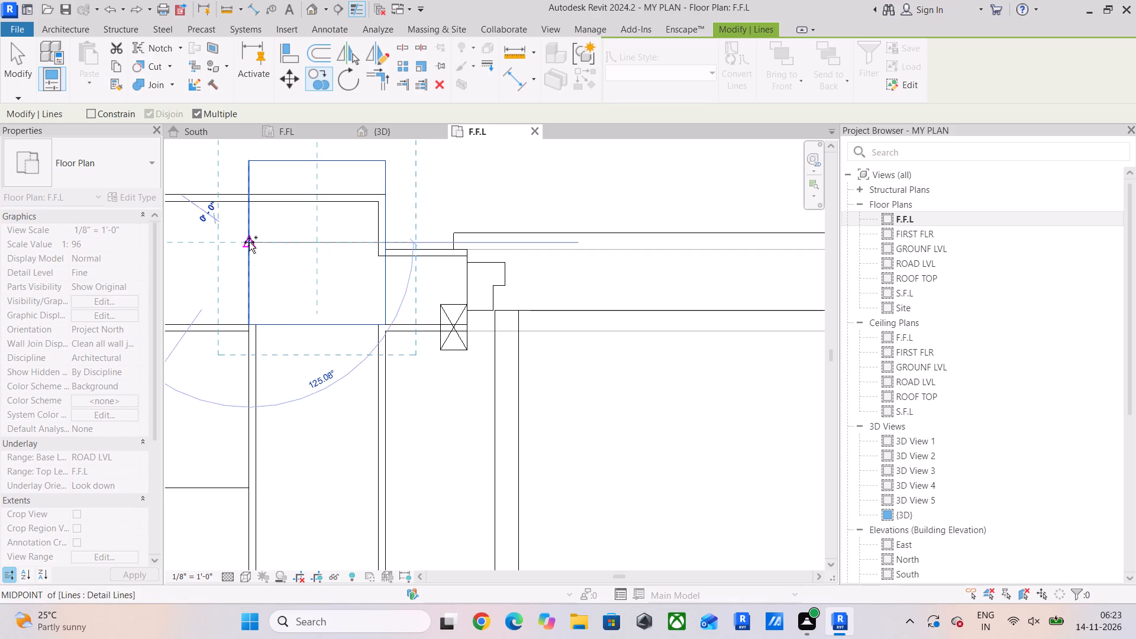
scroll(266, 336, down, 11)
middle_drag(263, 348, 269, 192)
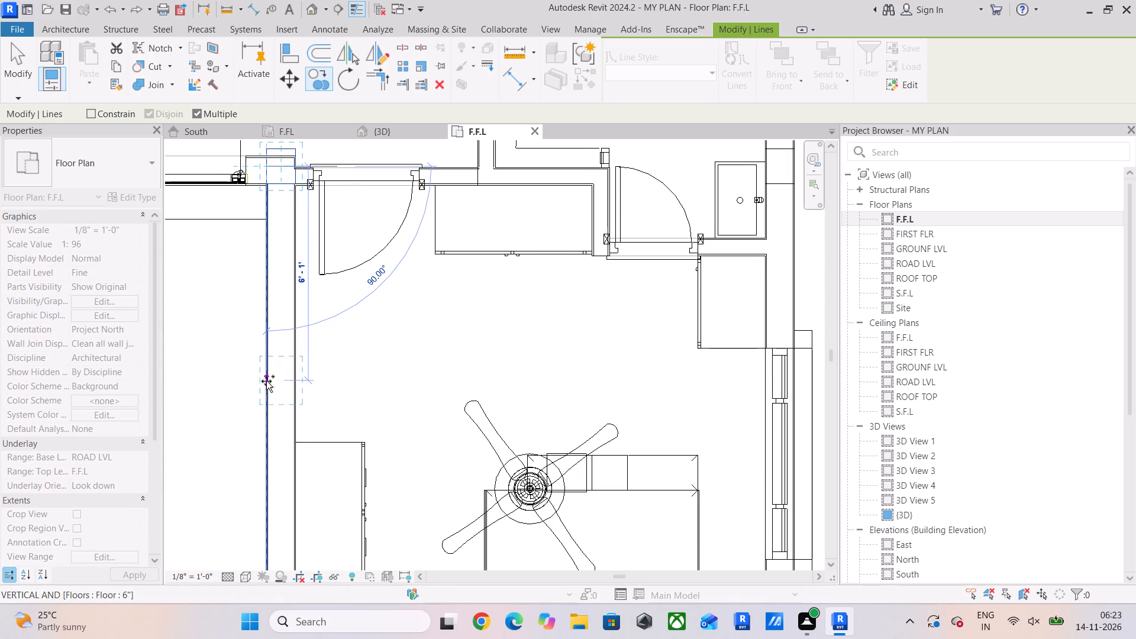
scroll(266, 428, down, 2)
middle_drag(266, 428, 263, 409)
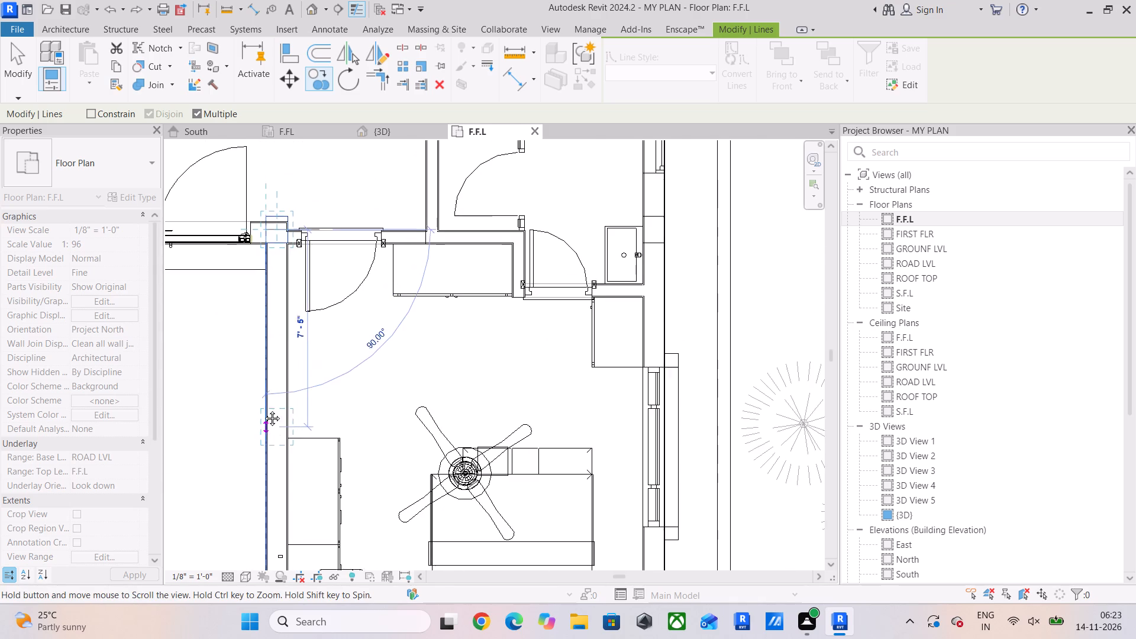
middle_drag(263, 409, 263, 312)
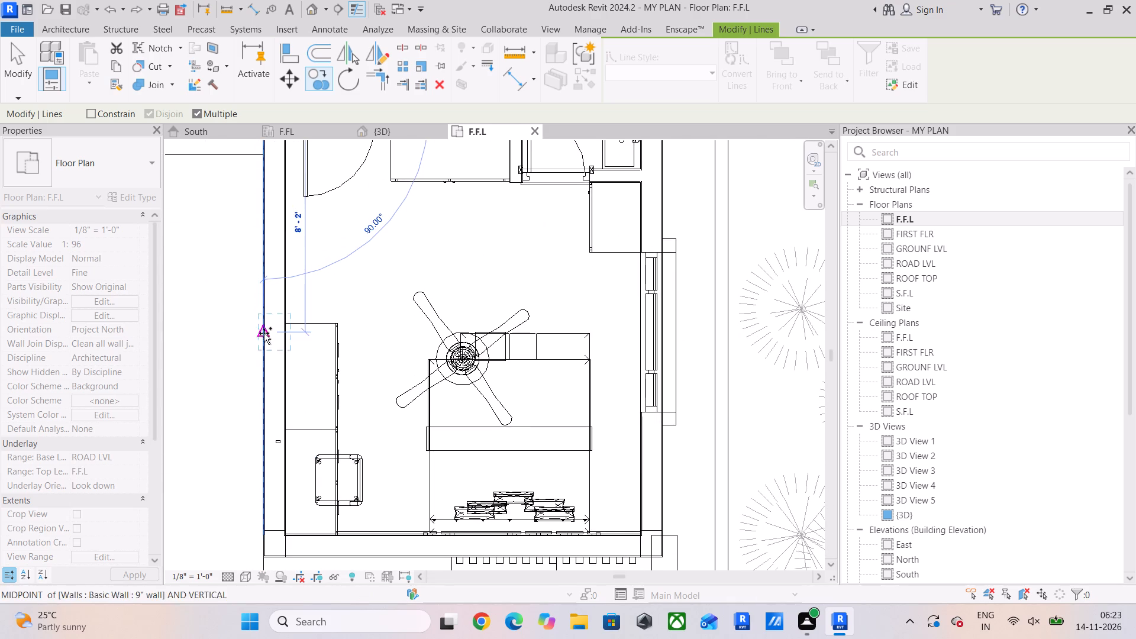
click(265, 332)
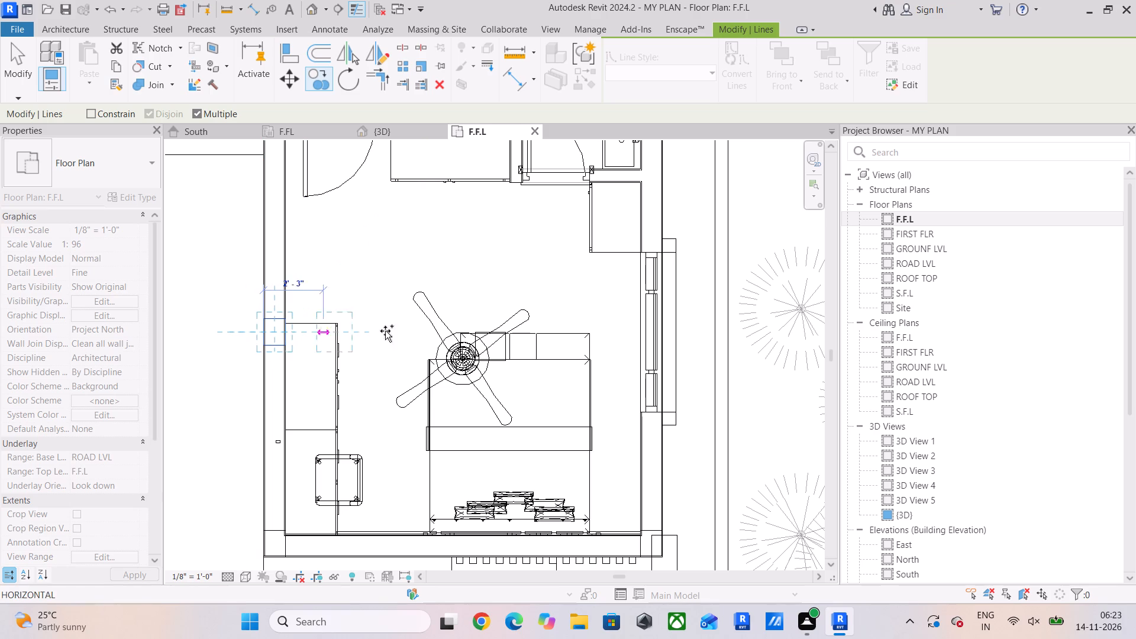
Place another copy of the outline straight across the bedroom, about 14'-2" away, in the window-side wall.
scroll(640, 328, up, 3)
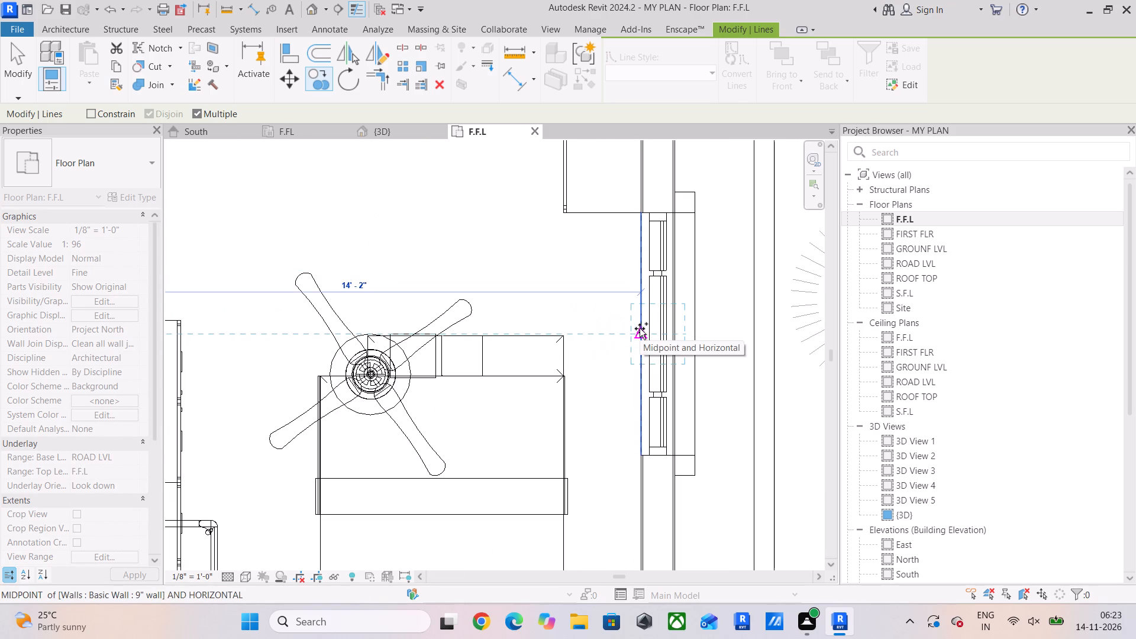
click(640, 328)
key(Escape)
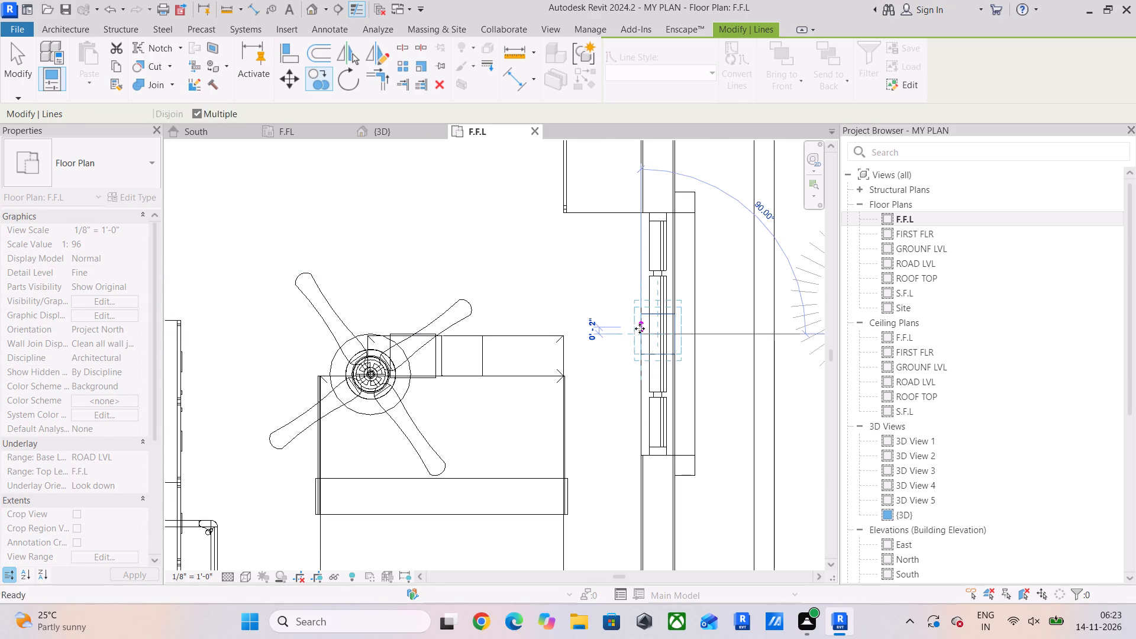
key(Escape)
scroll(640, 328, down, 4)
middle_drag(640, 328, 550, 293)
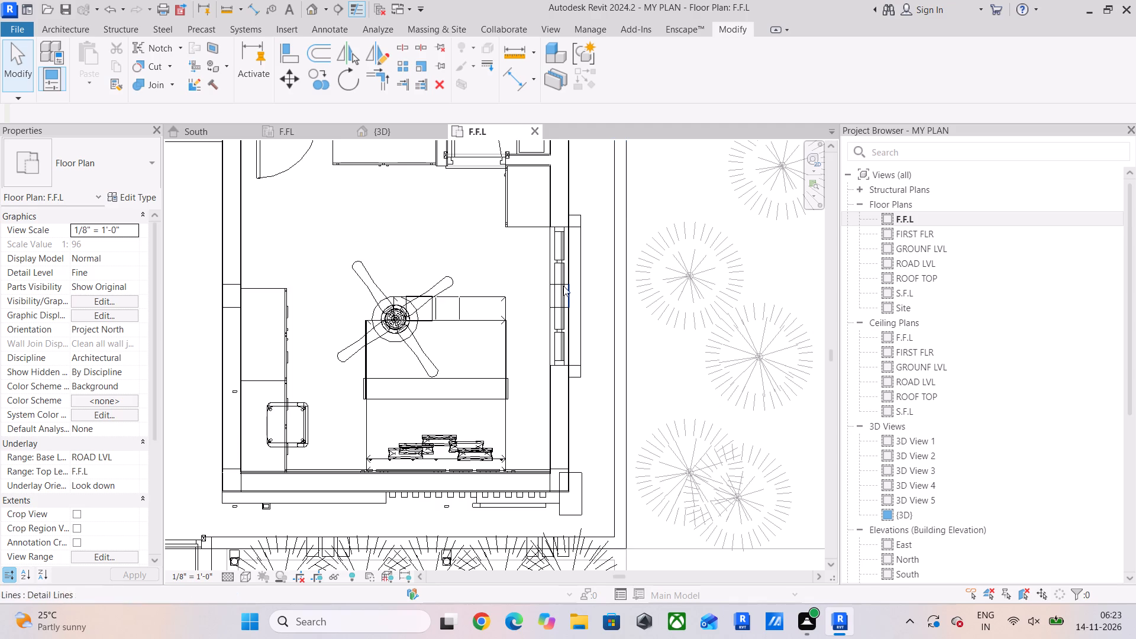
Shift the bedroom's curtain-wall window along its wall toward the bed-head wall, until it just clears the new mid-wall column outline.
scroll(548, 193, up, 4)
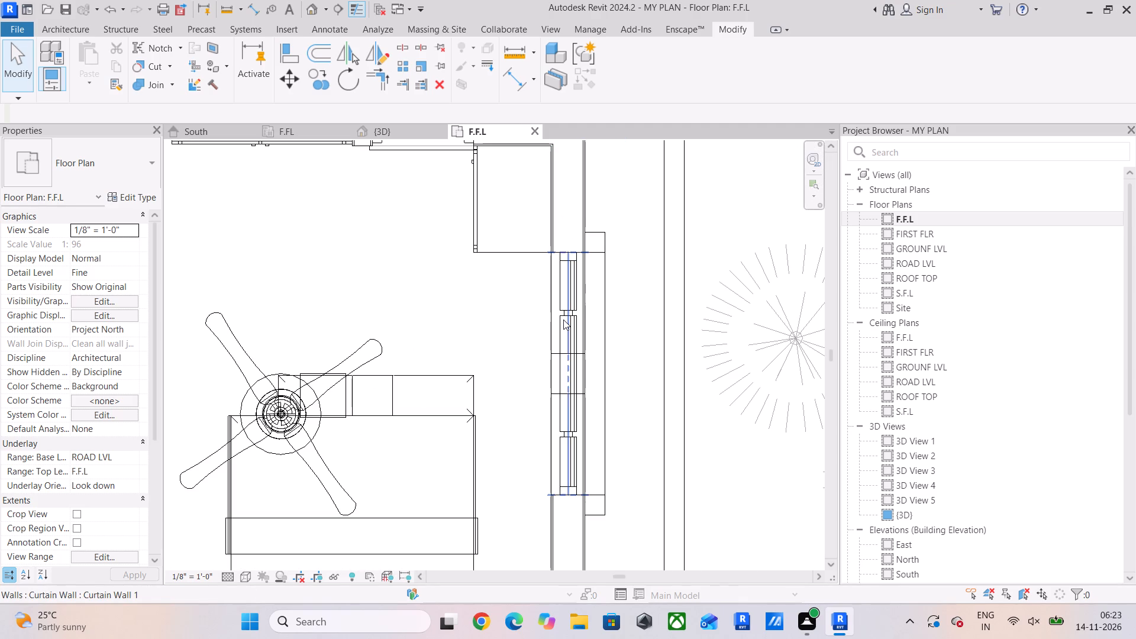
click(563, 319)
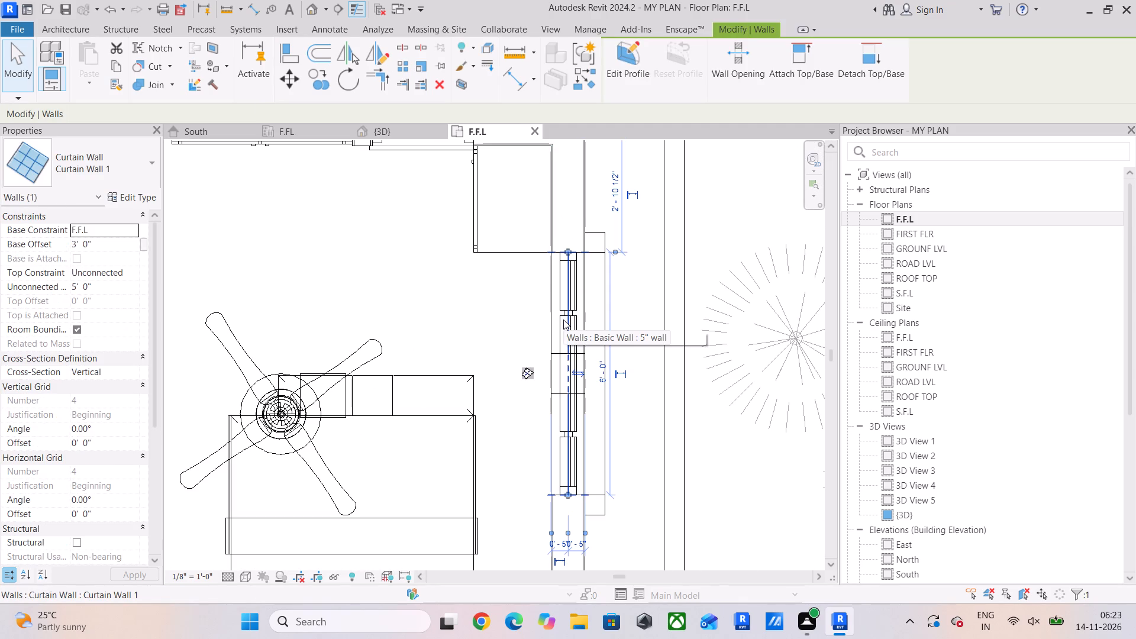
key(Down)
key(Down)
key(Down)
key(Down)
key(Down)
key(Down)
key(Down)
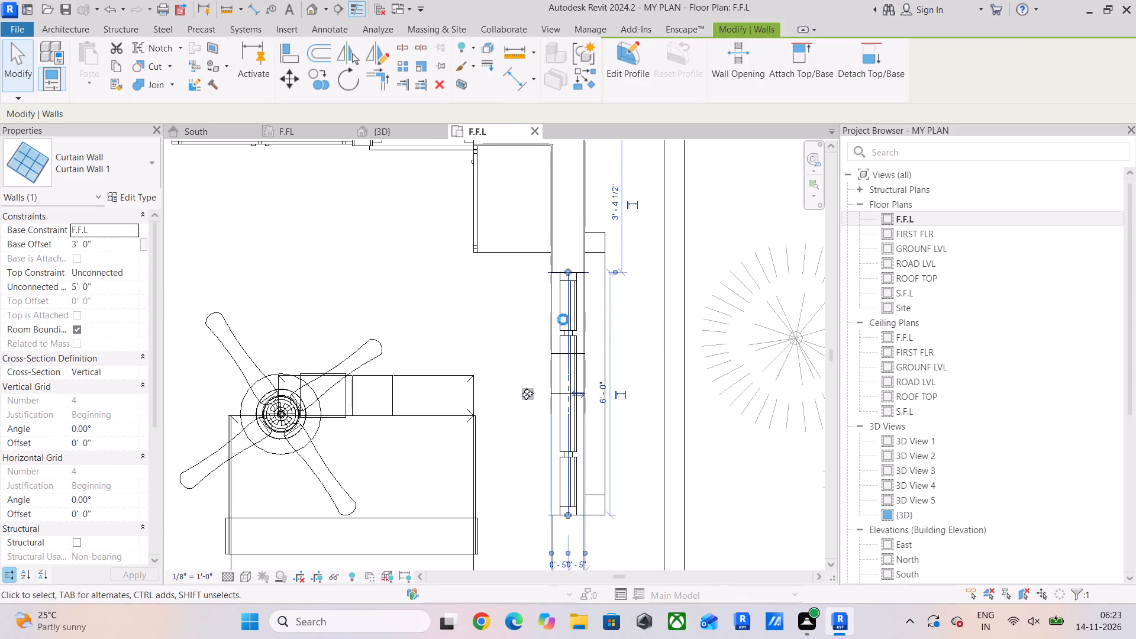
key(Down)
key(Down)
key(Down)
key(Down)
key(Down)
key(Down)
key(Down)
key(Down)
key(Down)
key(Down)
key(Down)
key(Down)
key(Down)
key(Down)
key(Down)
key(Down)
key(Down)
key(Down)
key(Down)
key(Down)
key(Down)
key(Down)
key(Down)
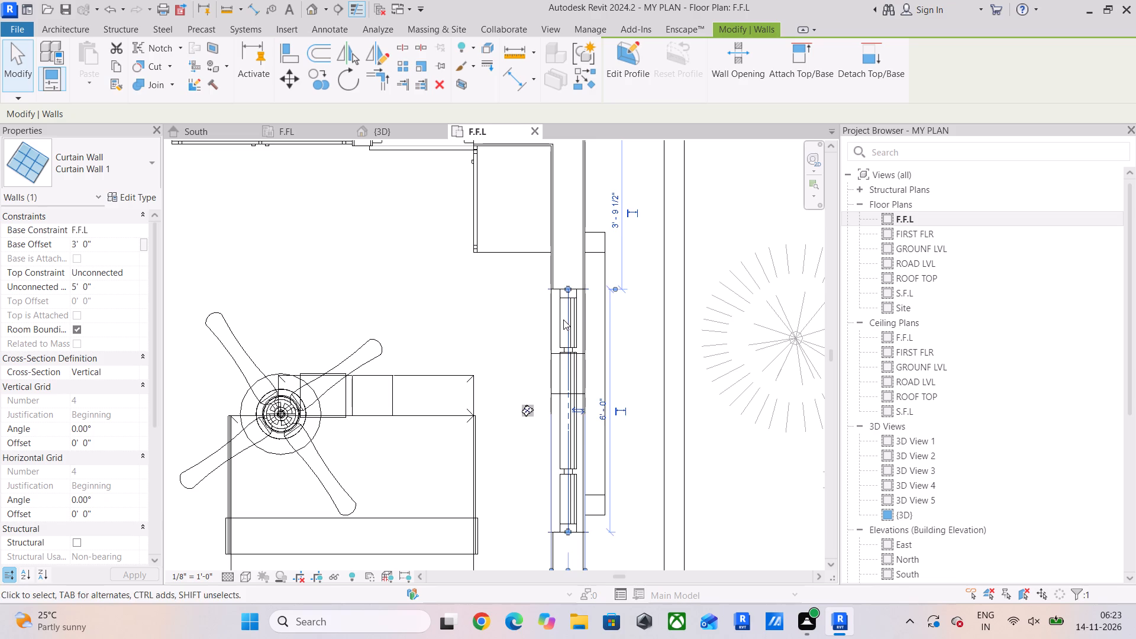
key(Down)
key(Down)
key(Down)
key(Down)
key(Down)
key(Down)
key(Down)
key(Down)
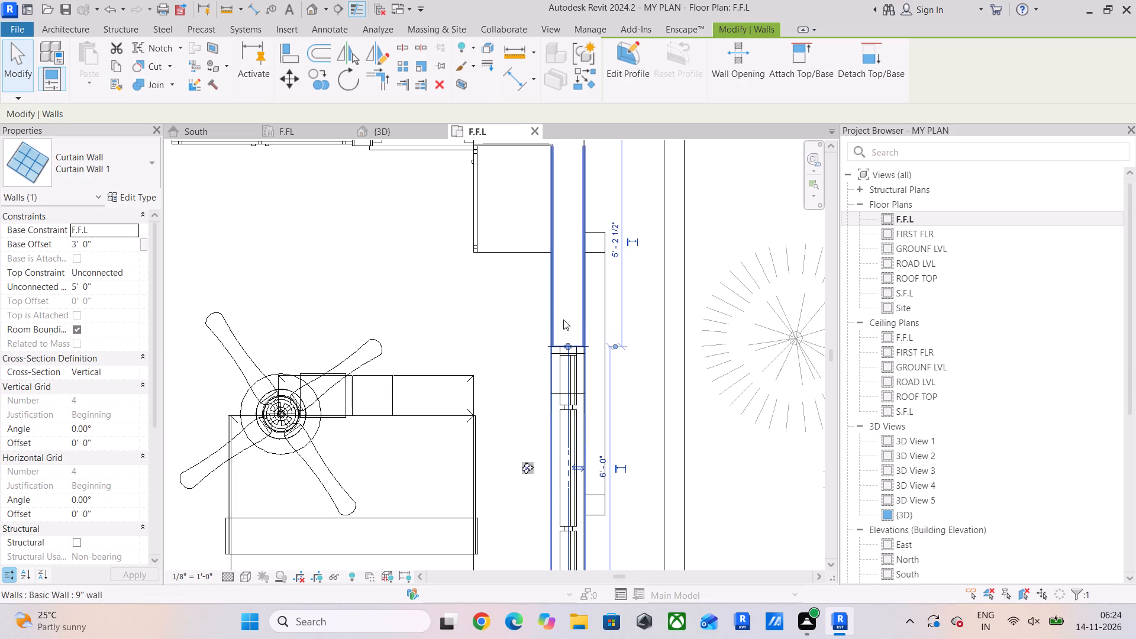
key(Down)
key(Down)
key(Down)
key(Down)
key(Down)
key(Down)
key(Down)
key(Down)
key(Down)
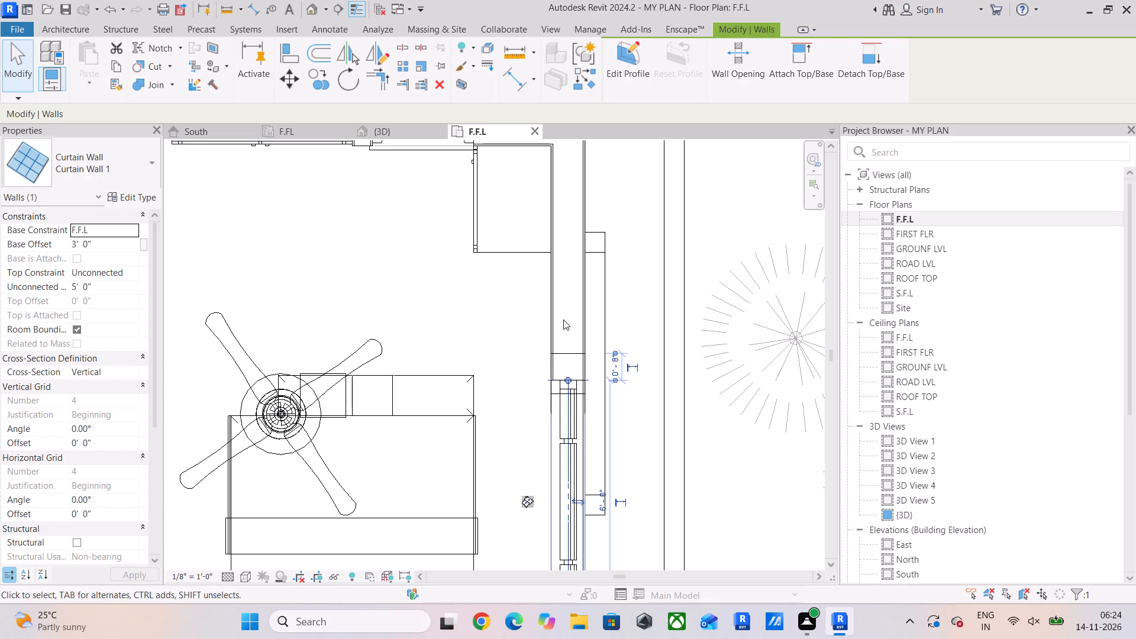
key(Down)
key(Down)
key(Down)
key(Down)
key(Down)
key(Down)
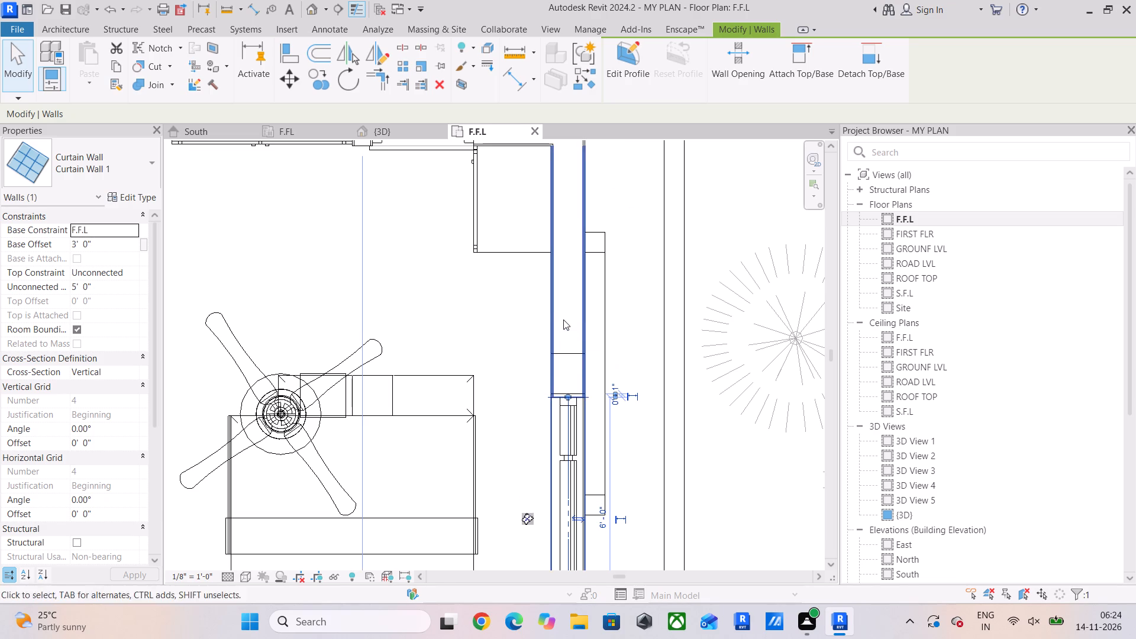
scroll(606, 328, down, 4)
middle_drag(606, 328, 601, 231)
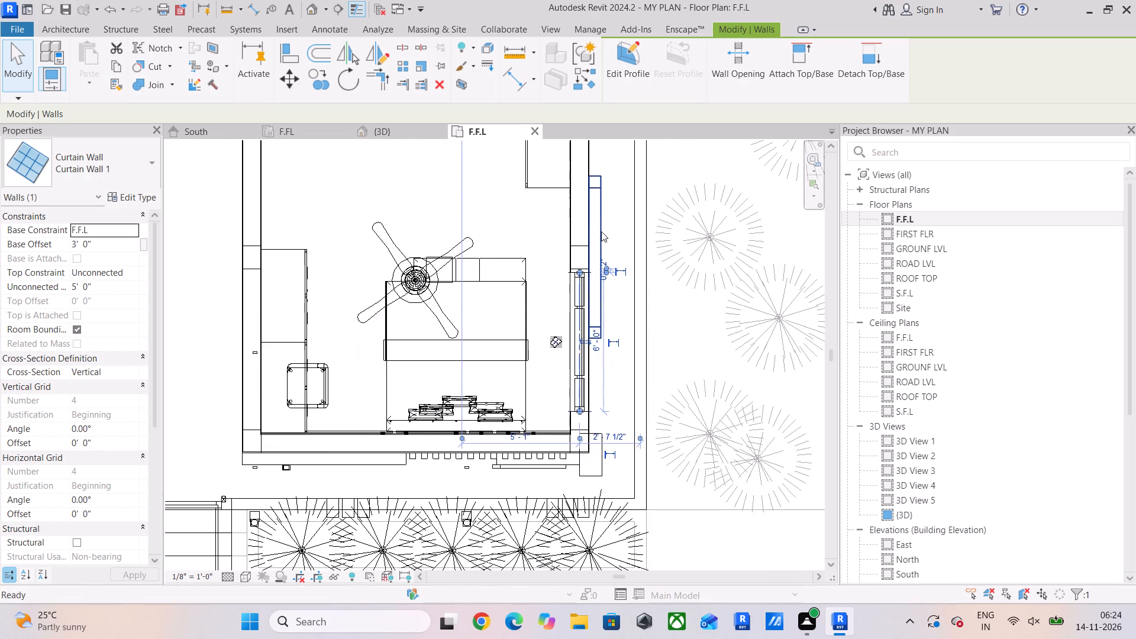
scroll(525, 430, up, 5)
middle_drag(706, 370, 644, 381)
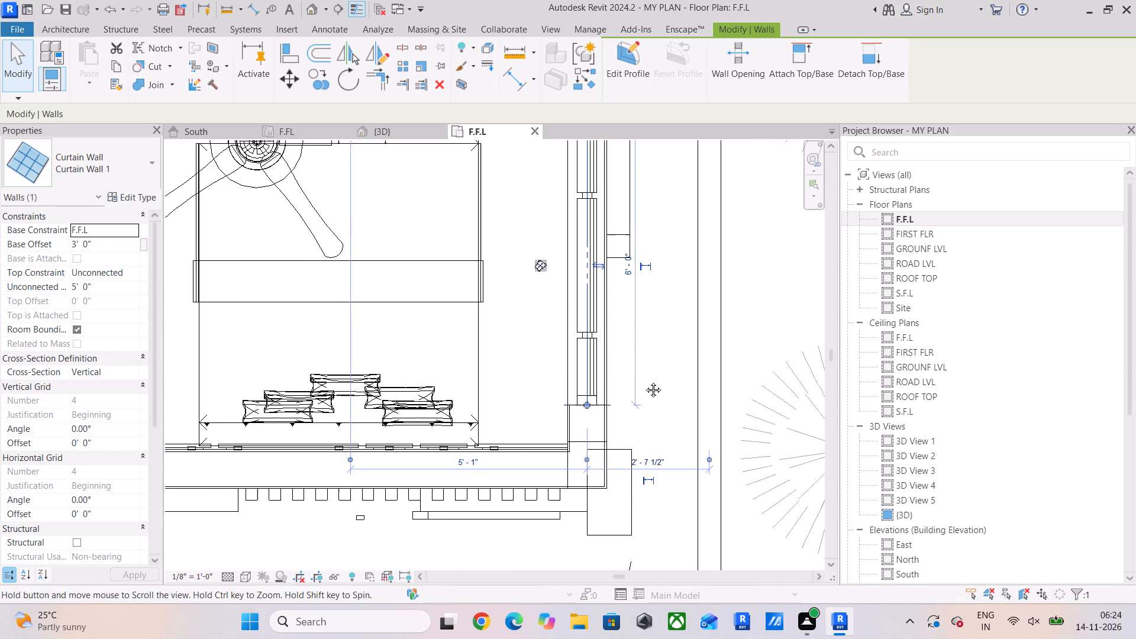
middle_drag(644, 381, 643, 380)
click(658, 353)
Move the projecting generic-model window frame along the outer wall face to line up with the shifted bedroom window, accepting the element deletion.
middle_drag(649, 367, 619, 454)
scroll(618, 454, up, 1)
click(573, 307)
scroll(573, 309, down, 4)
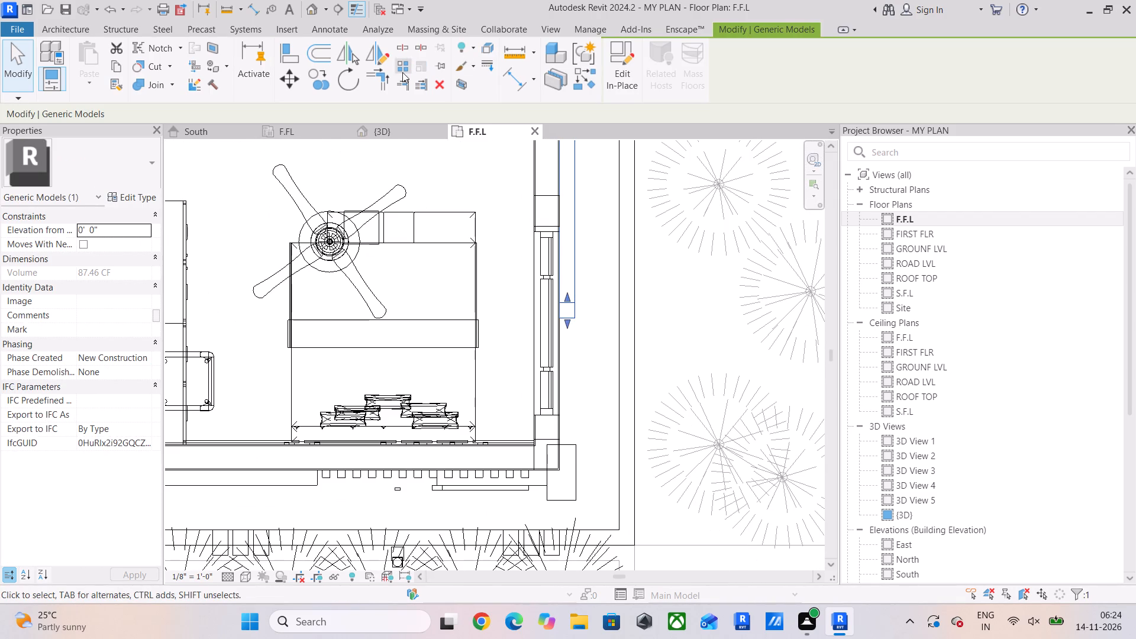
click(298, 74)
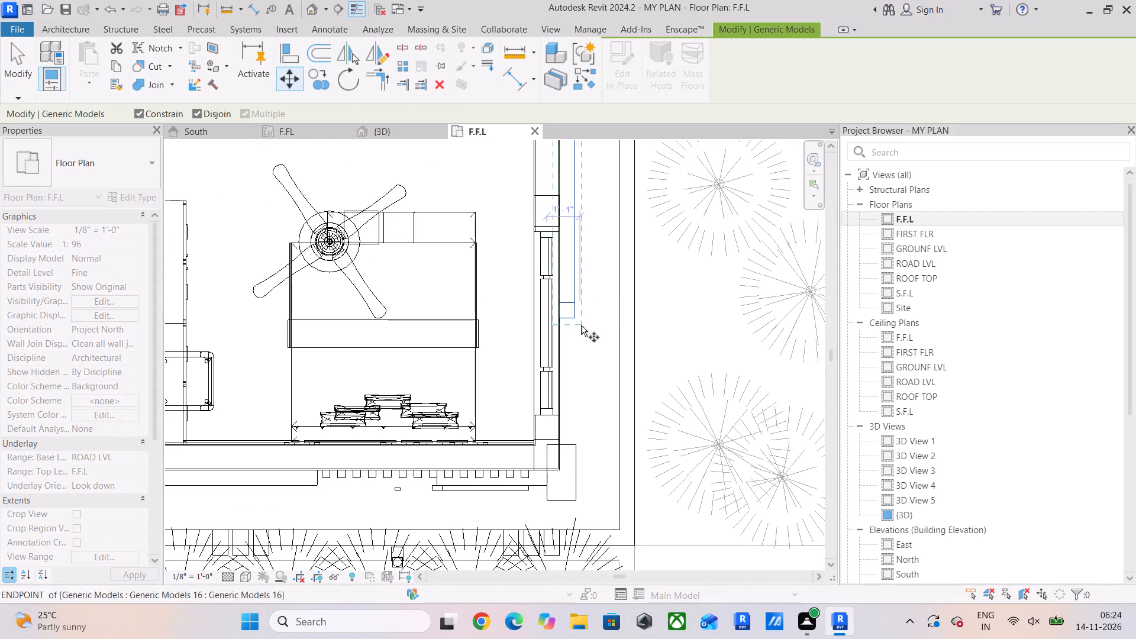
scroll(566, 322, up, 3)
click(559, 296)
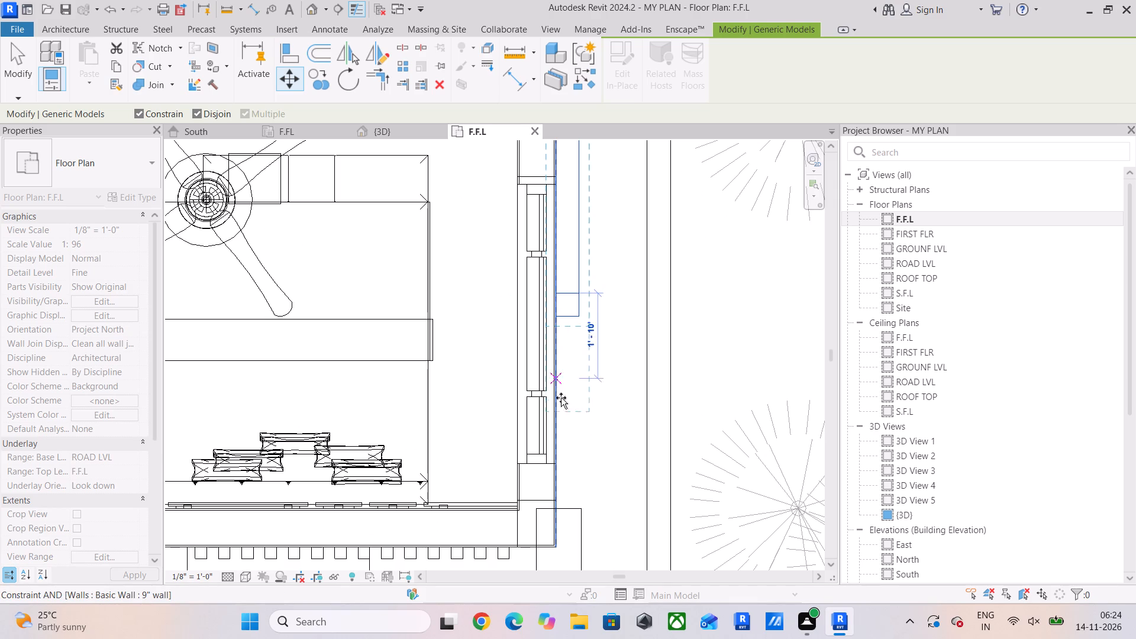
click(560, 461)
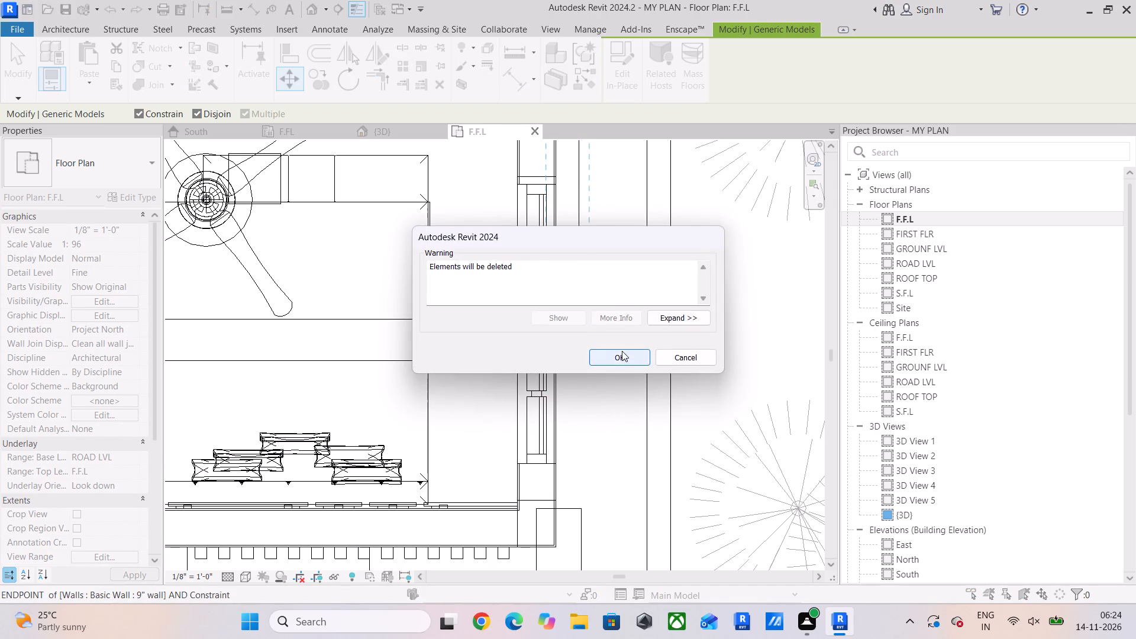
click(622, 351)
click(617, 245)
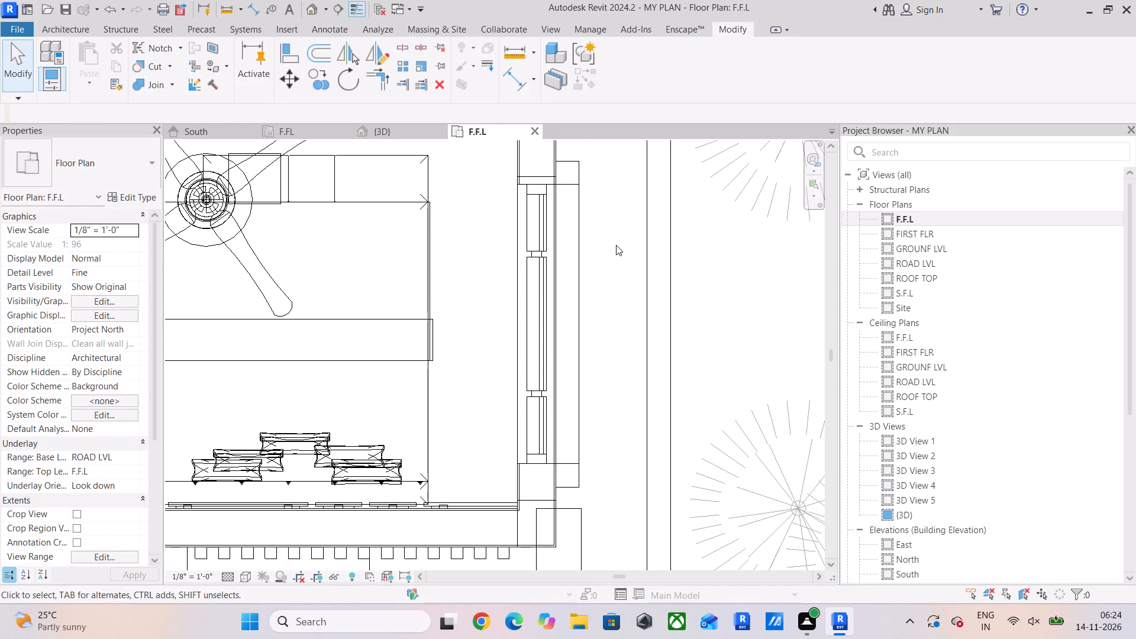
Examine the shifted window and its frame in the F.F.L plan and on the building's side facade in the 3D view.
scroll(528, 192, up, 4)
middle_drag(529, 193, 532, 314)
scroll(548, 280, up, 4)
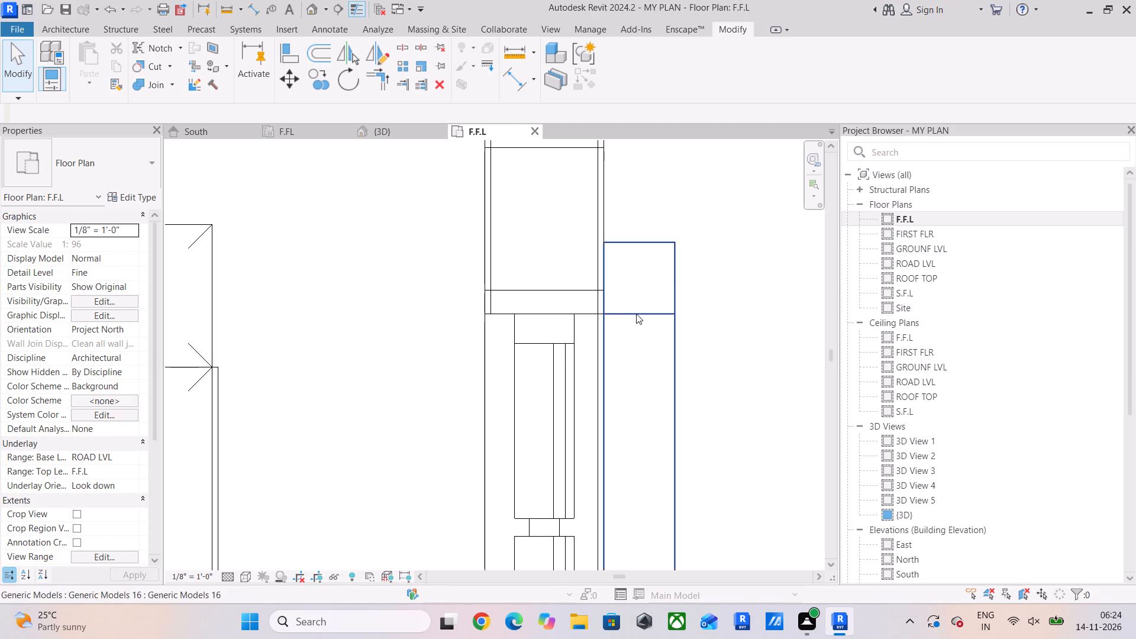
scroll(569, 286, down, 6)
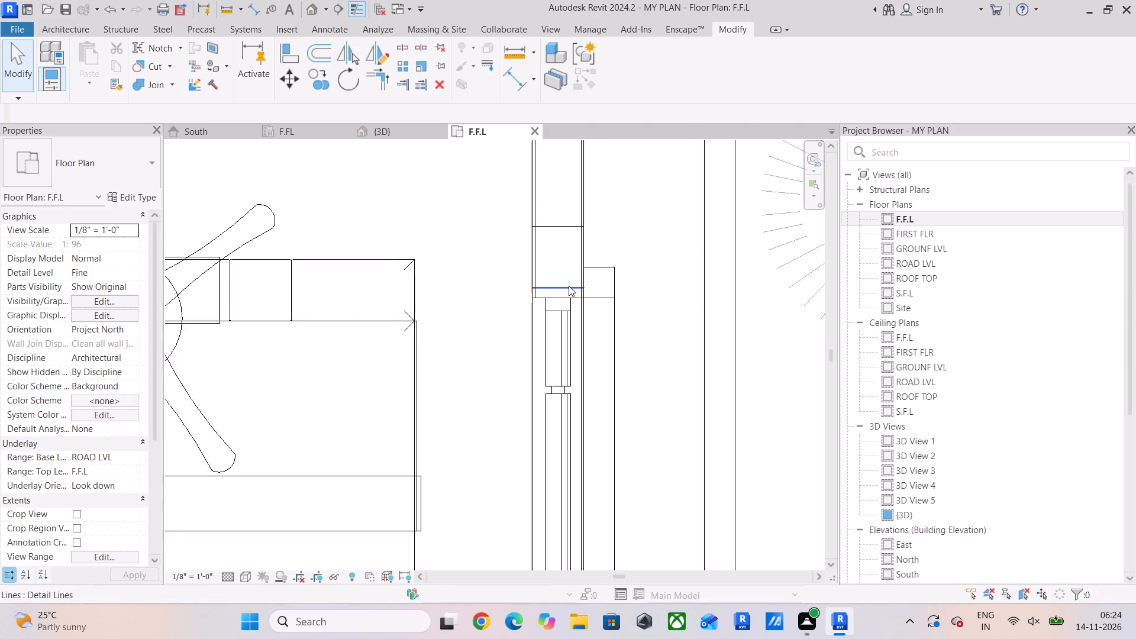
middle_drag(569, 286, 589, 345)
scroll(589, 343, down, 5)
middle_drag(593, 341, 589, 262)
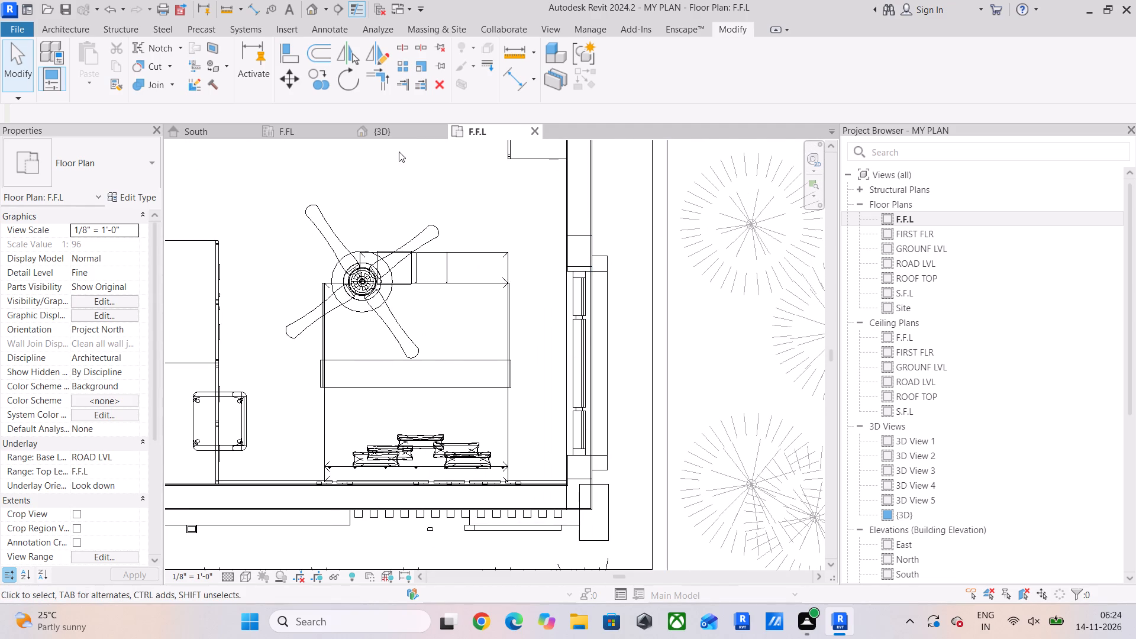
click(409, 132)
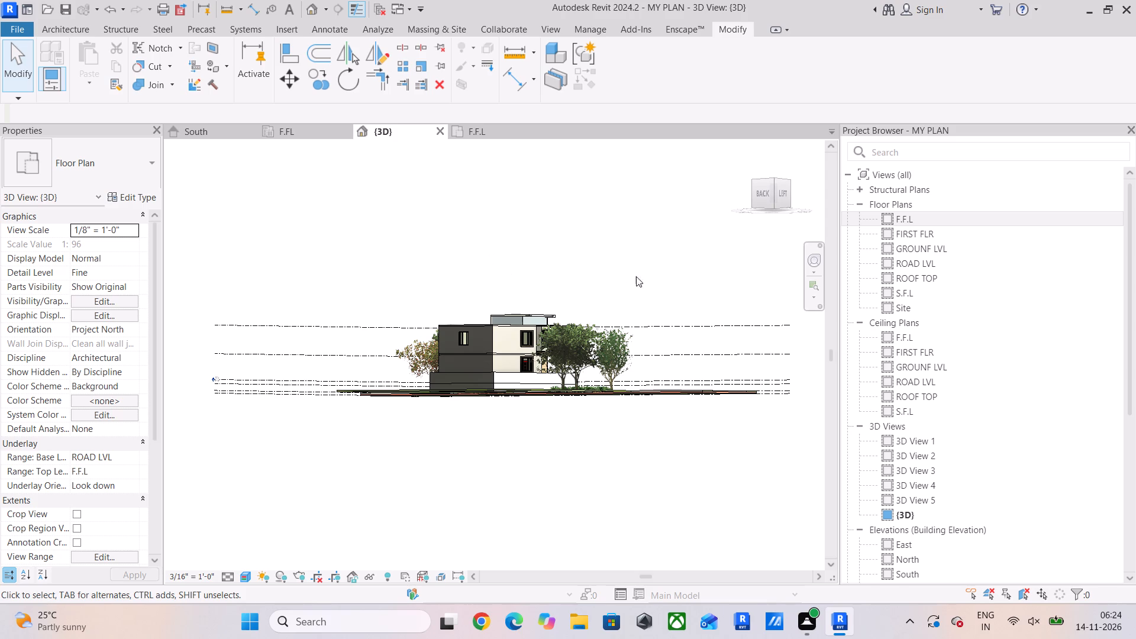
shift+middle_drag(640, 275, 211, 302)
scroll(566, 358, up, 5)
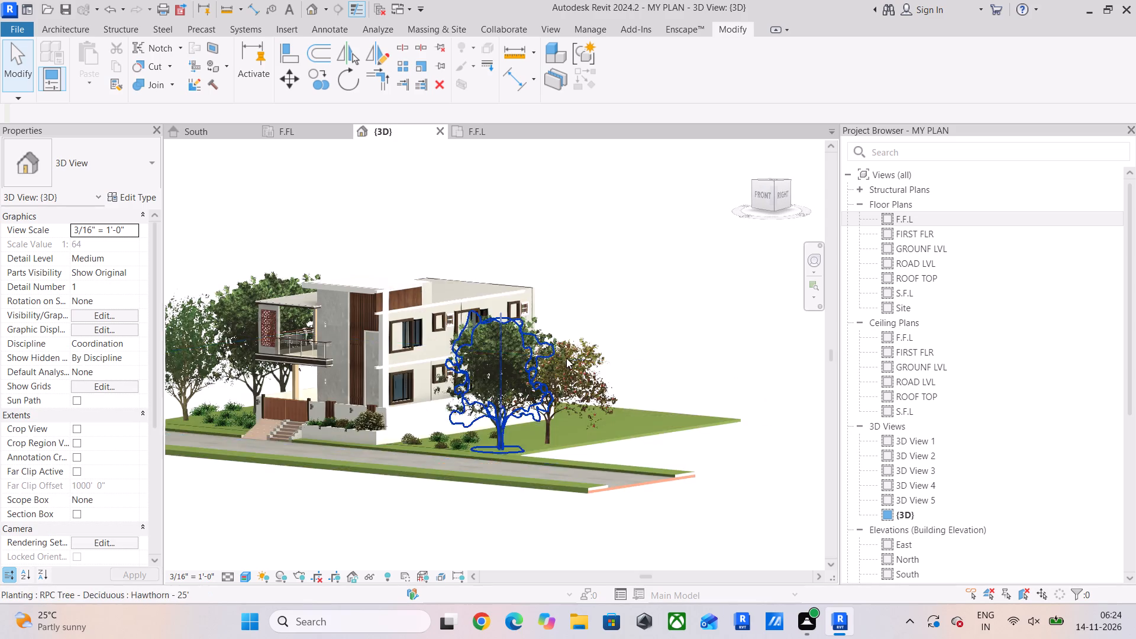
scroll(444, 335, up, 5)
scroll(340, 333, up, 5)
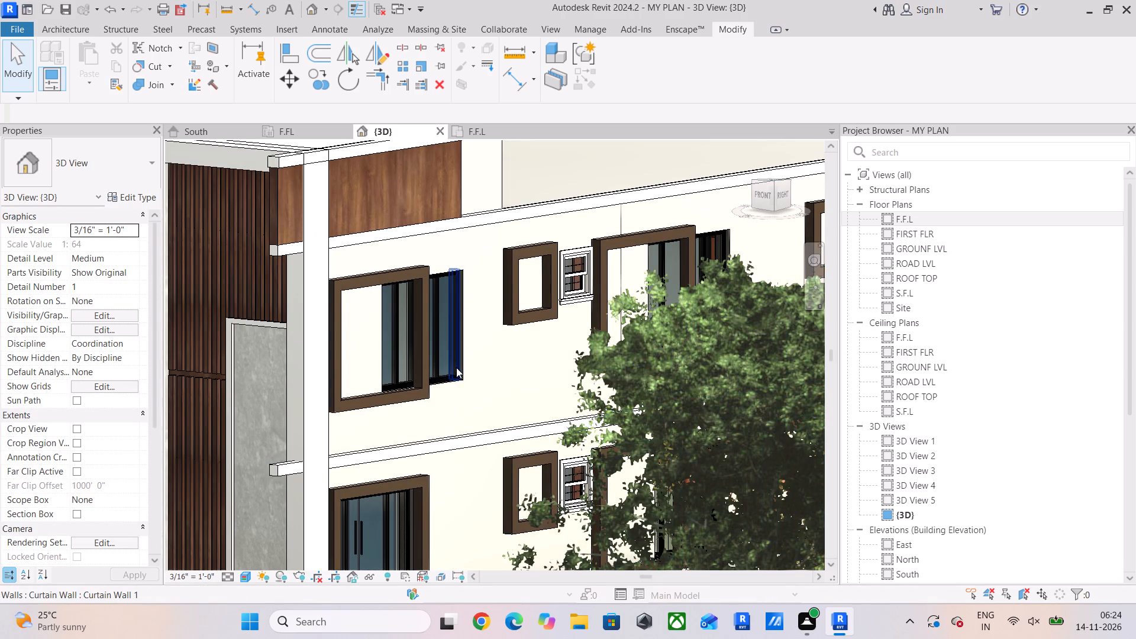
In the FIRST FLR plan, move the front bedroom's curtain-wall window along its wall so its end meets the projecting frame's inner edge.
click(454, 376)
click(453, 339)
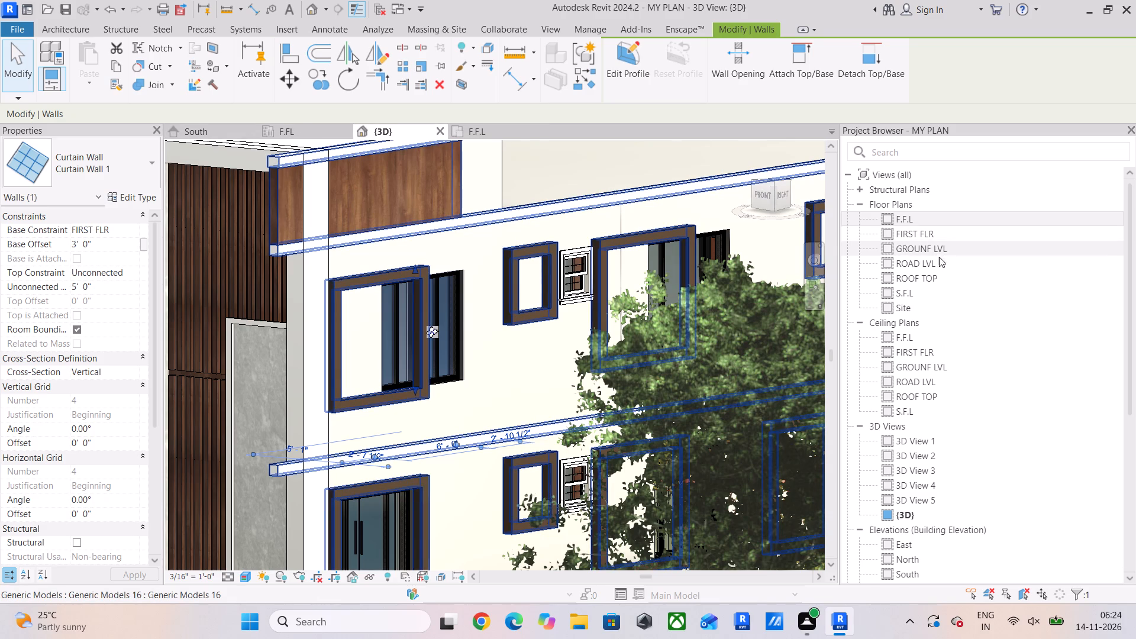
double_click(922, 234)
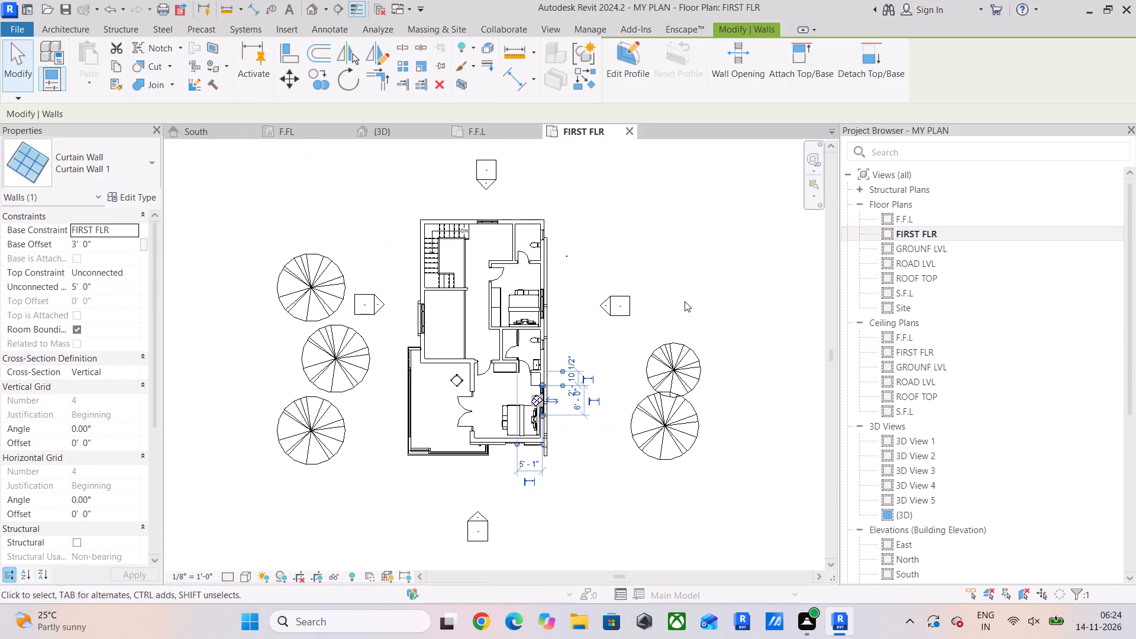
scroll(589, 425, up, 5)
scroll(530, 334, up, 5)
scroll(484, 386, up, 4)
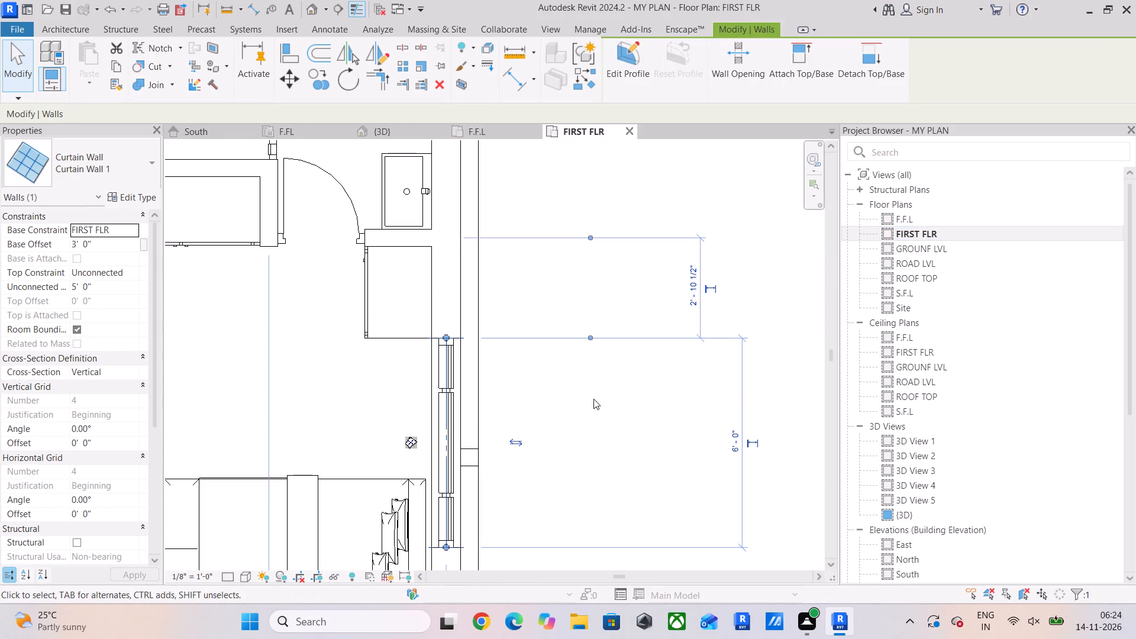
click(292, 79)
scroll(470, 353, up, 3)
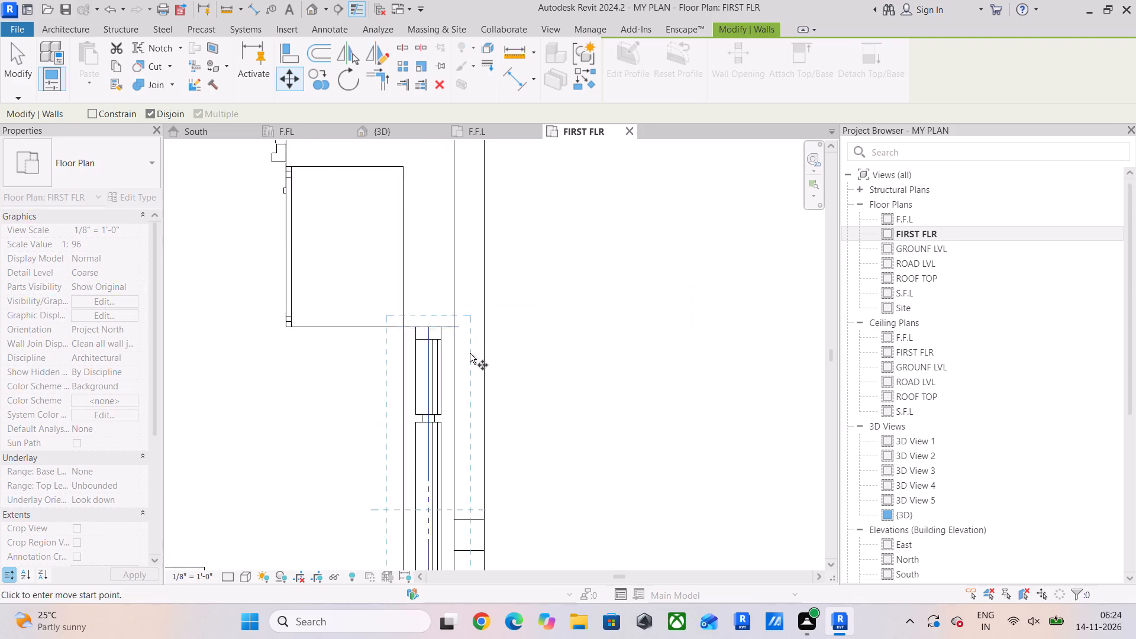
scroll(470, 353, up, 2)
click(445, 323)
middle_drag(453, 495, 447, 398)
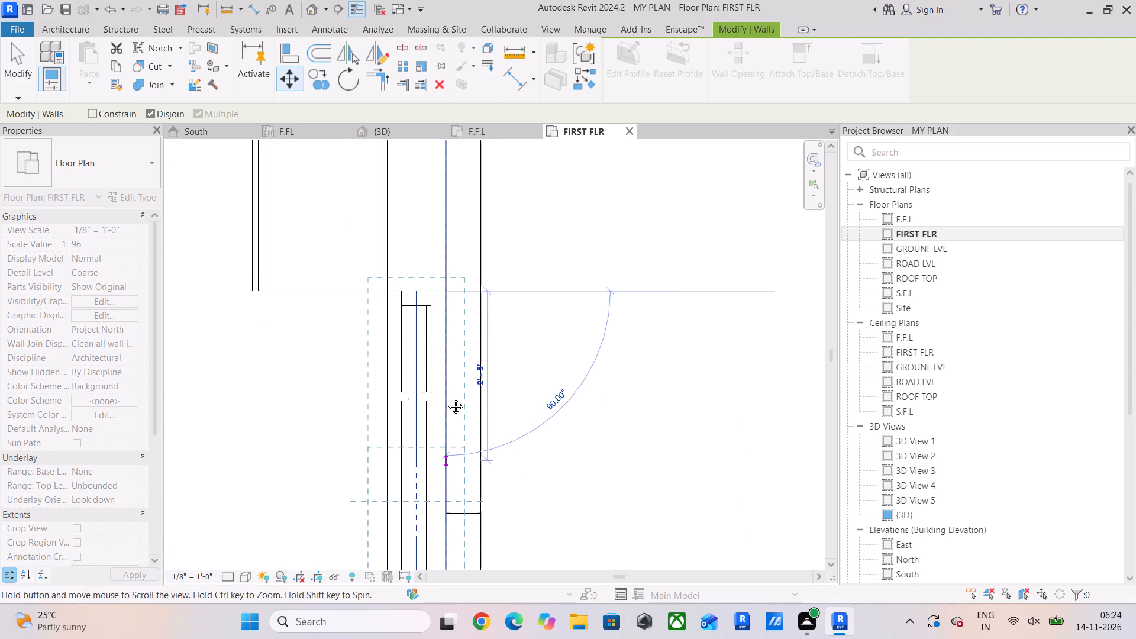
middle_drag(447, 398, 447, 318)
click(440, 404)
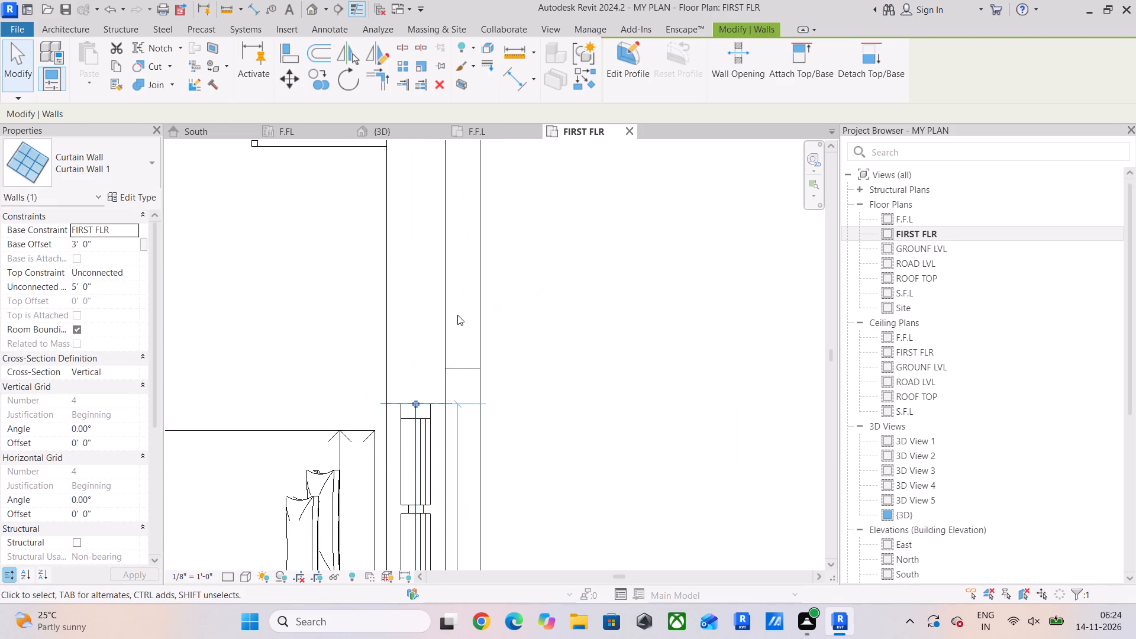
scroll(488, 362, down, 6)
scroll(498, 360, up, 1)
middle_drag(498, 360, 507, 256)
key(Escape)
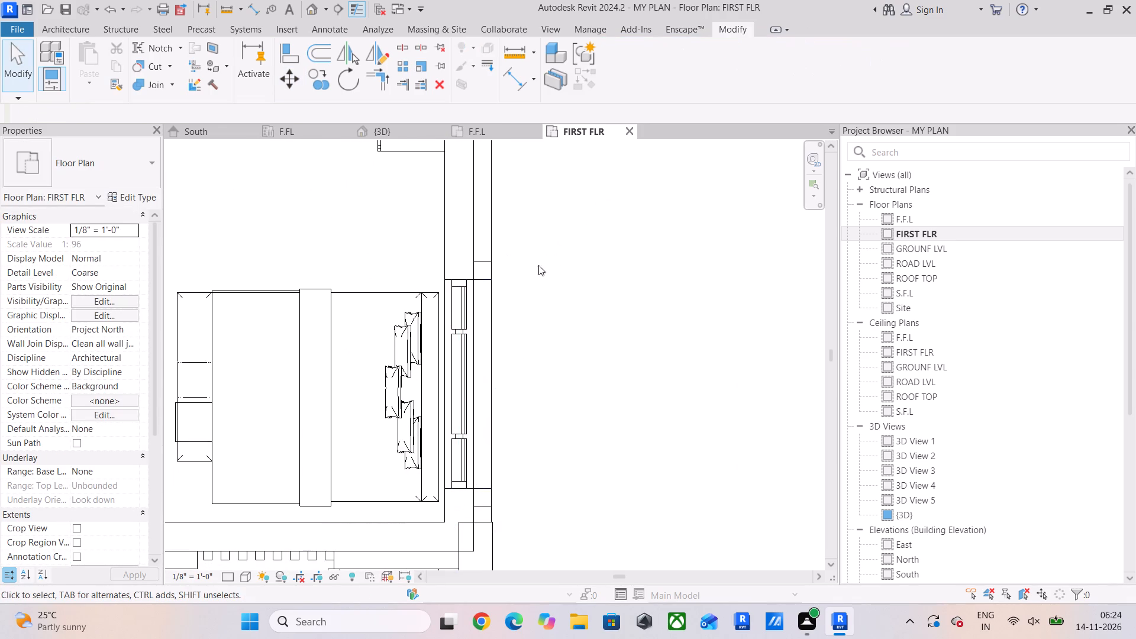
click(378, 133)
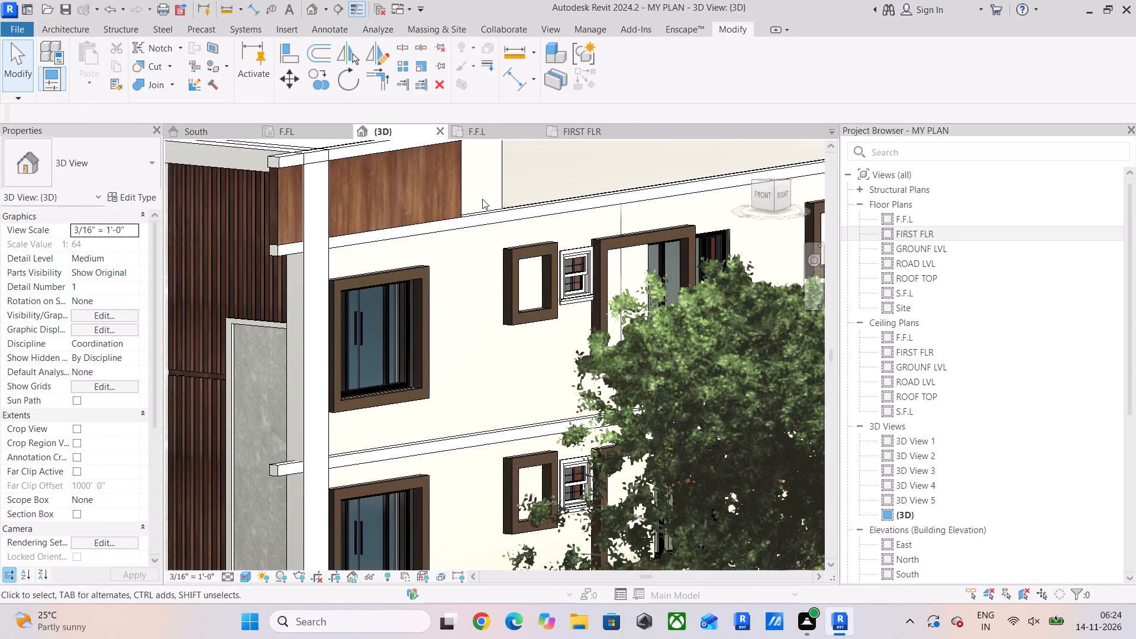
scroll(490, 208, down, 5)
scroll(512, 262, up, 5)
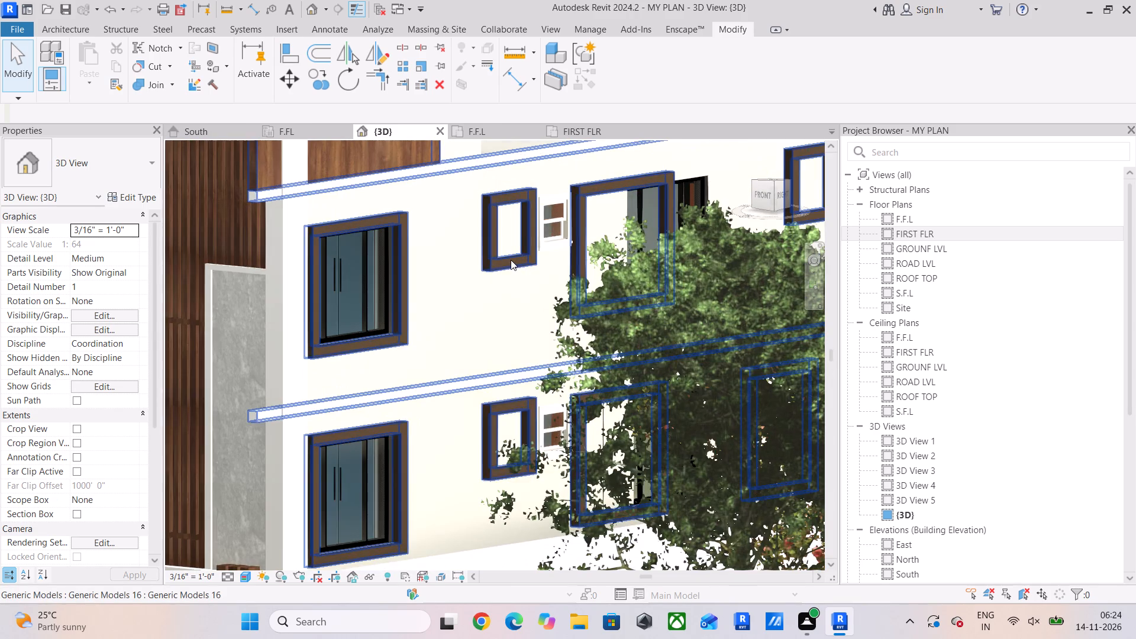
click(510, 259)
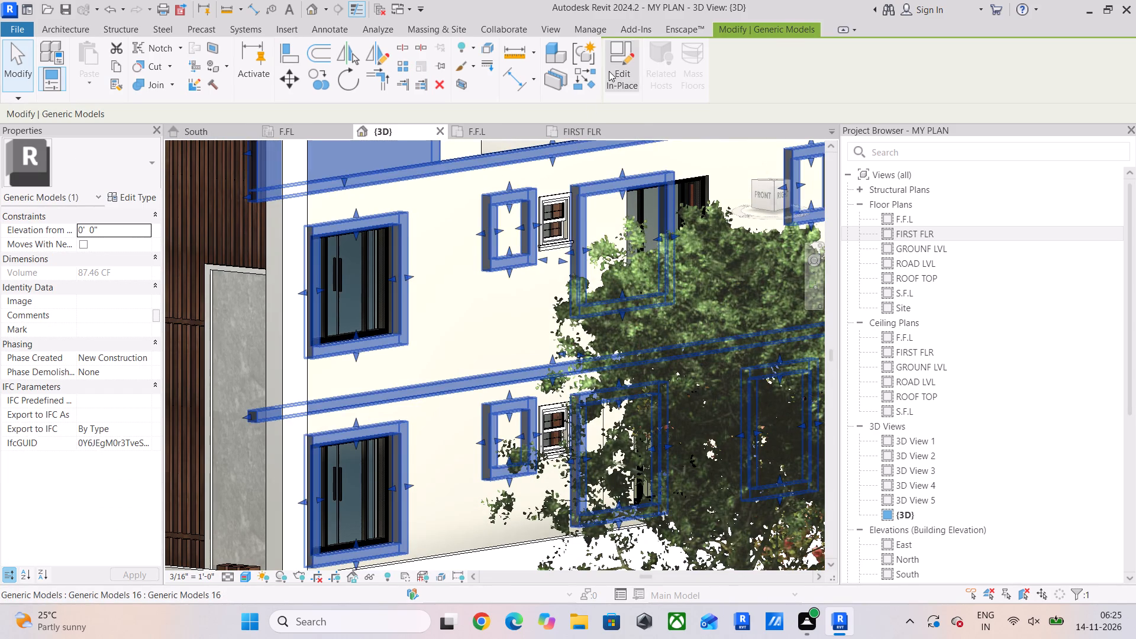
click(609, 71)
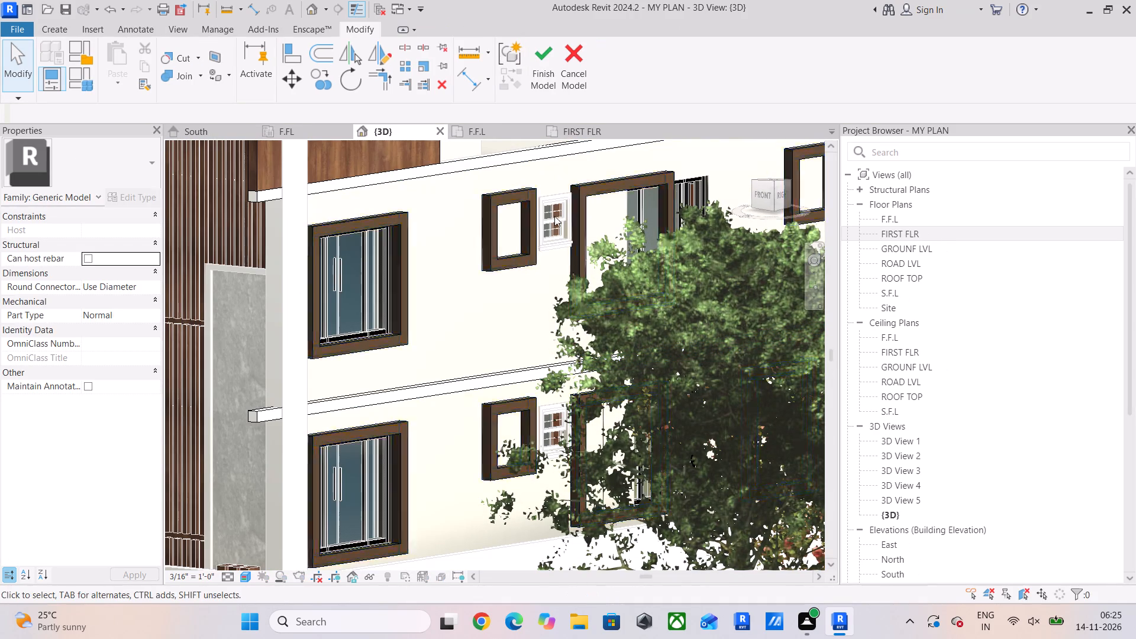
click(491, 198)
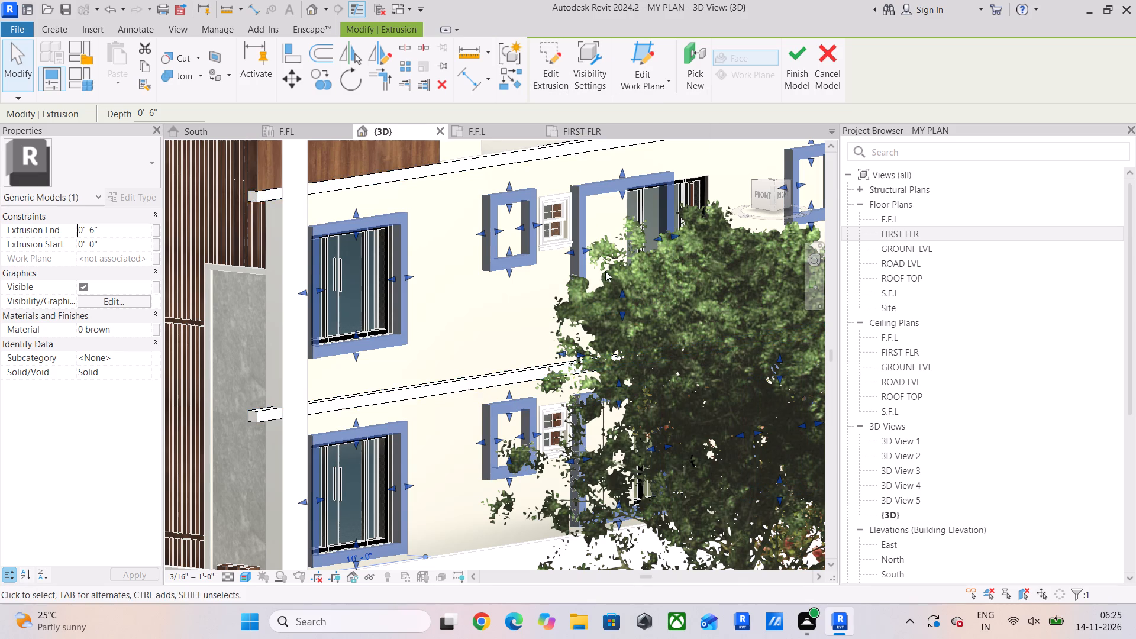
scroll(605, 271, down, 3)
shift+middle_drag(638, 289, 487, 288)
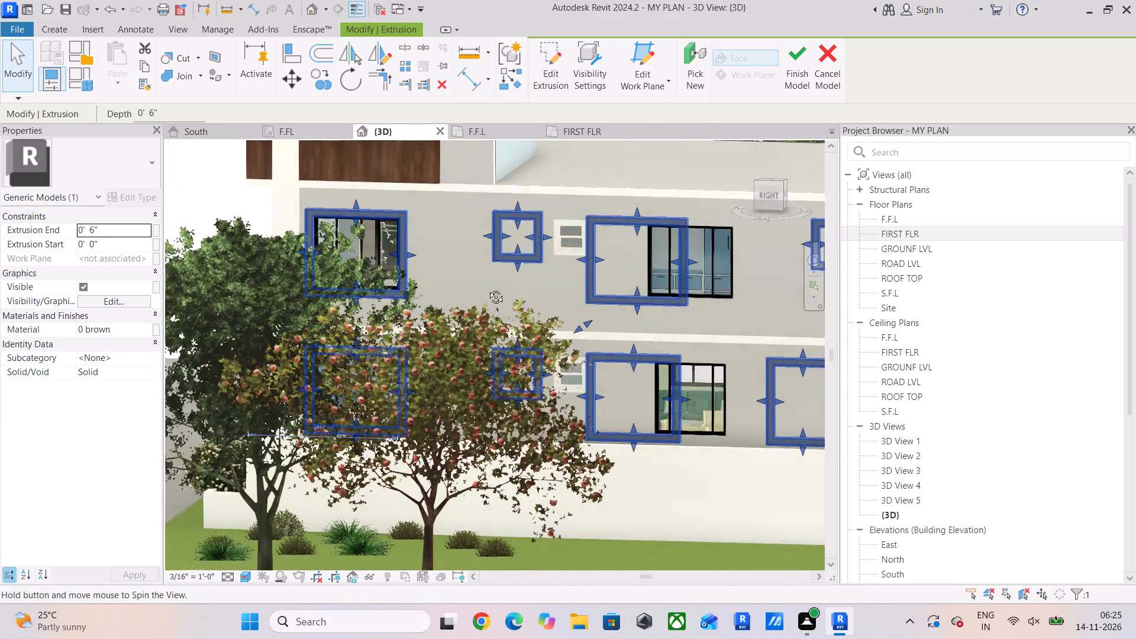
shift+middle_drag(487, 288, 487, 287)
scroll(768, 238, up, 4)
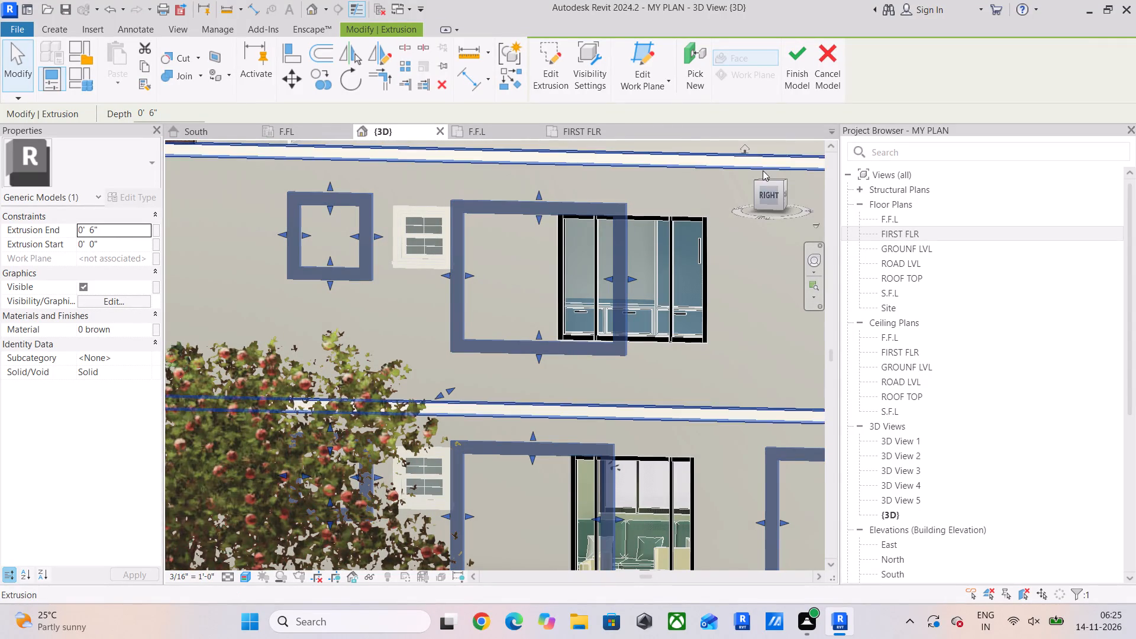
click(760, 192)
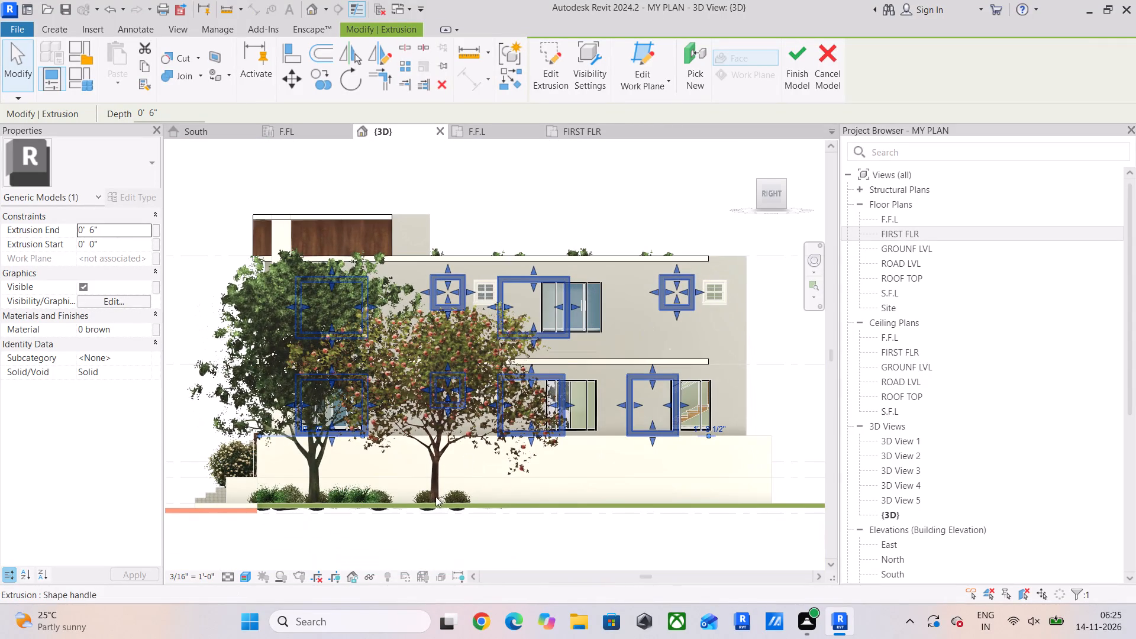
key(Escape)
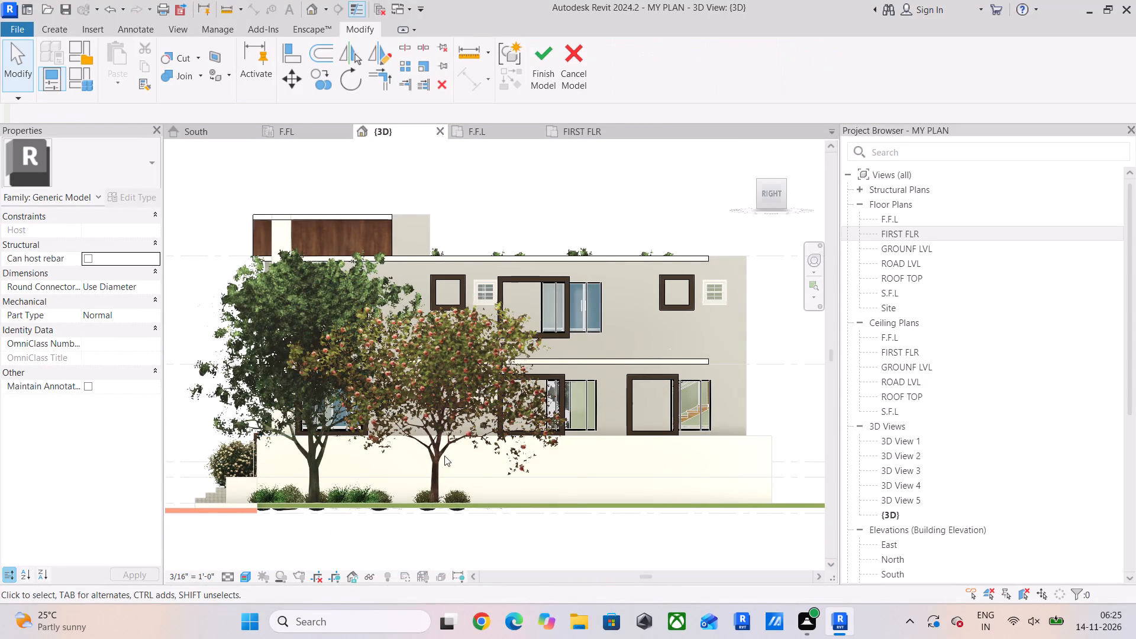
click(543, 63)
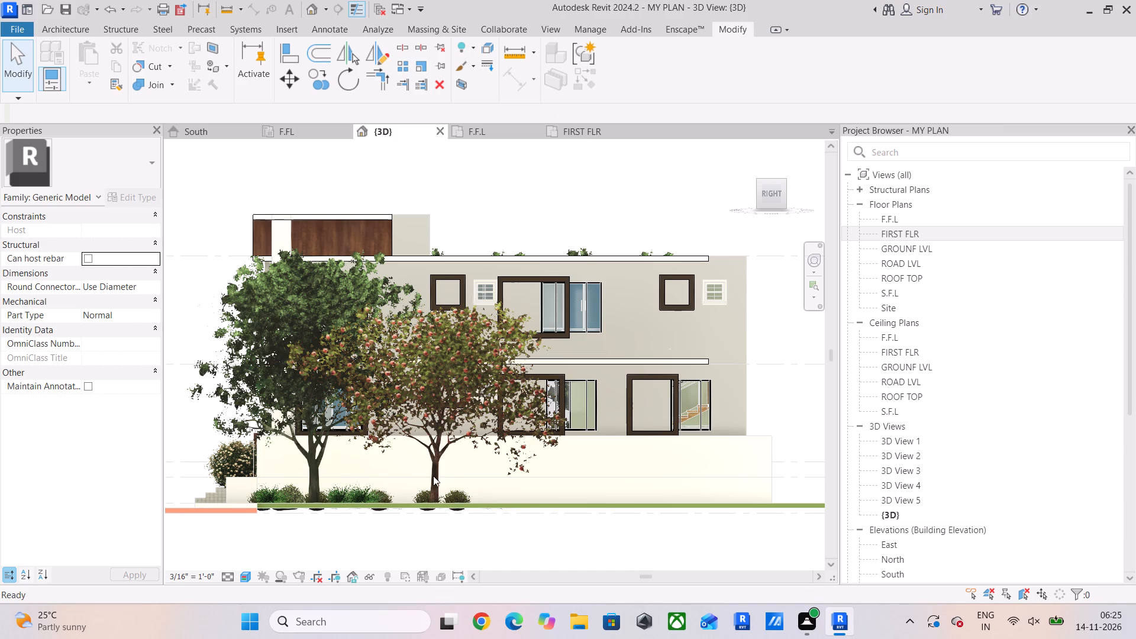
Temporarily hide all Hawthorn trees and the Common Apple tree covering the building's right facade in the 3D view.
click(440, 372)
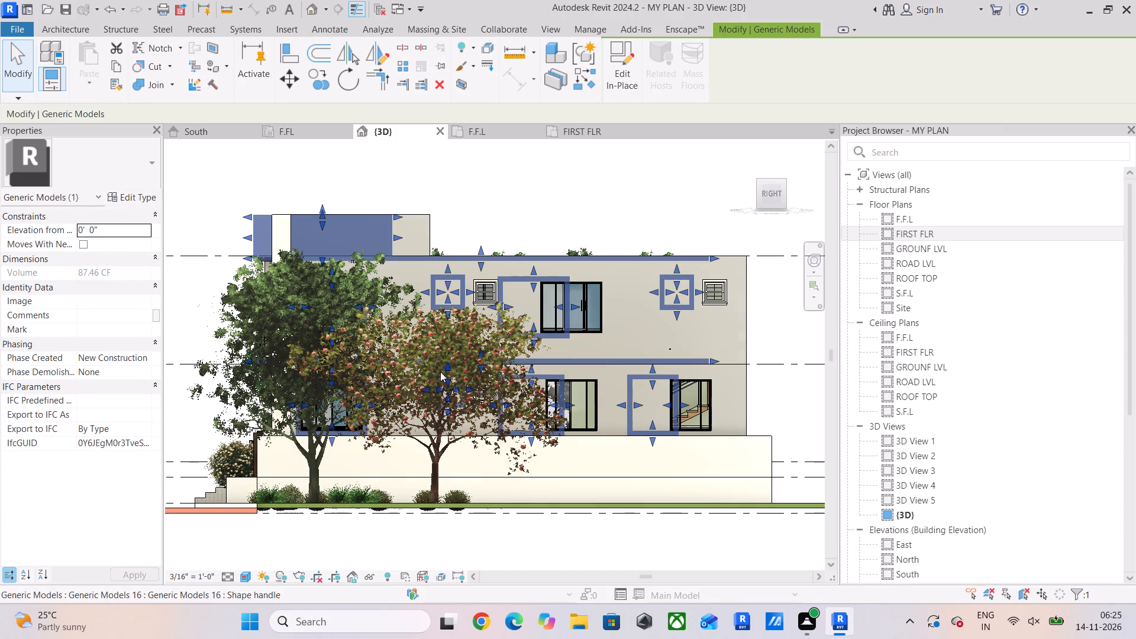
click(316, 488)
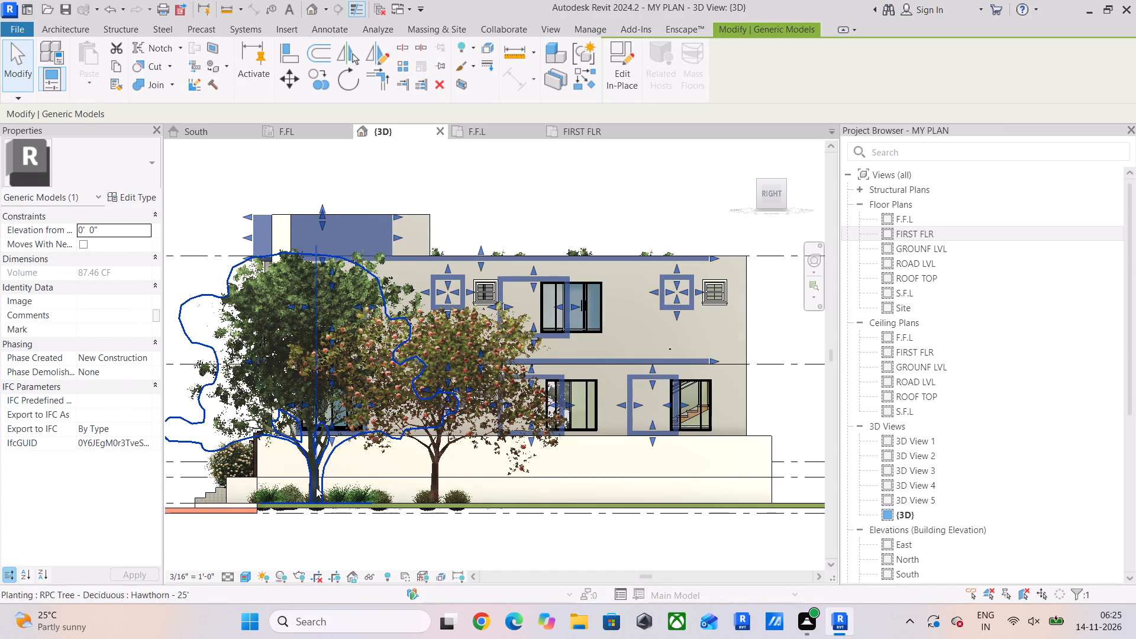
text(SA)
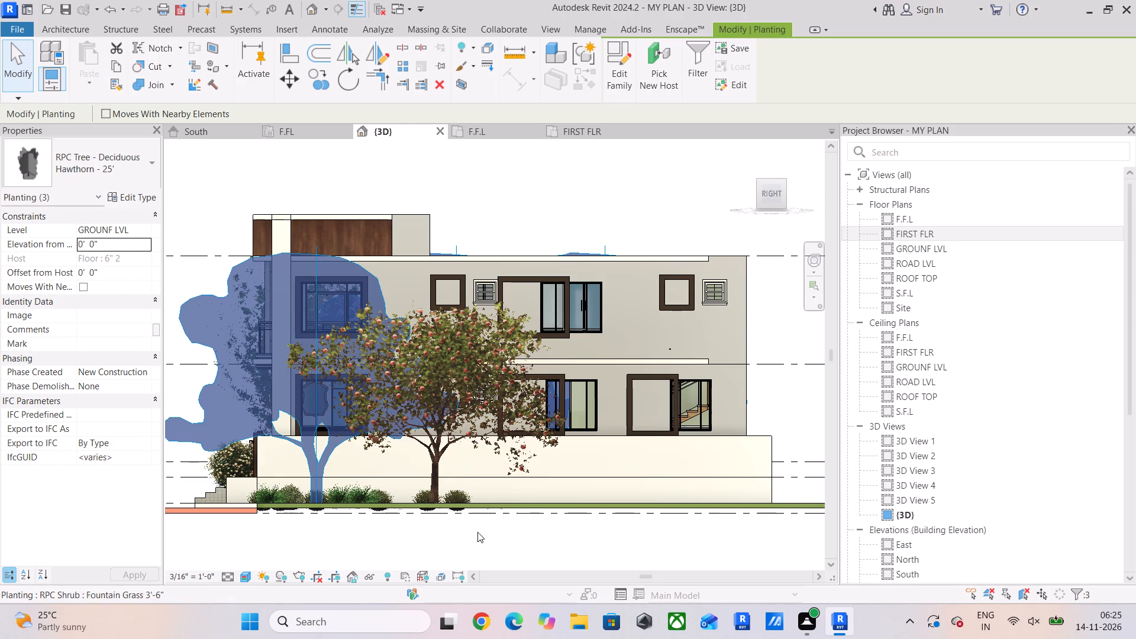
ctrl+click(436, 491)
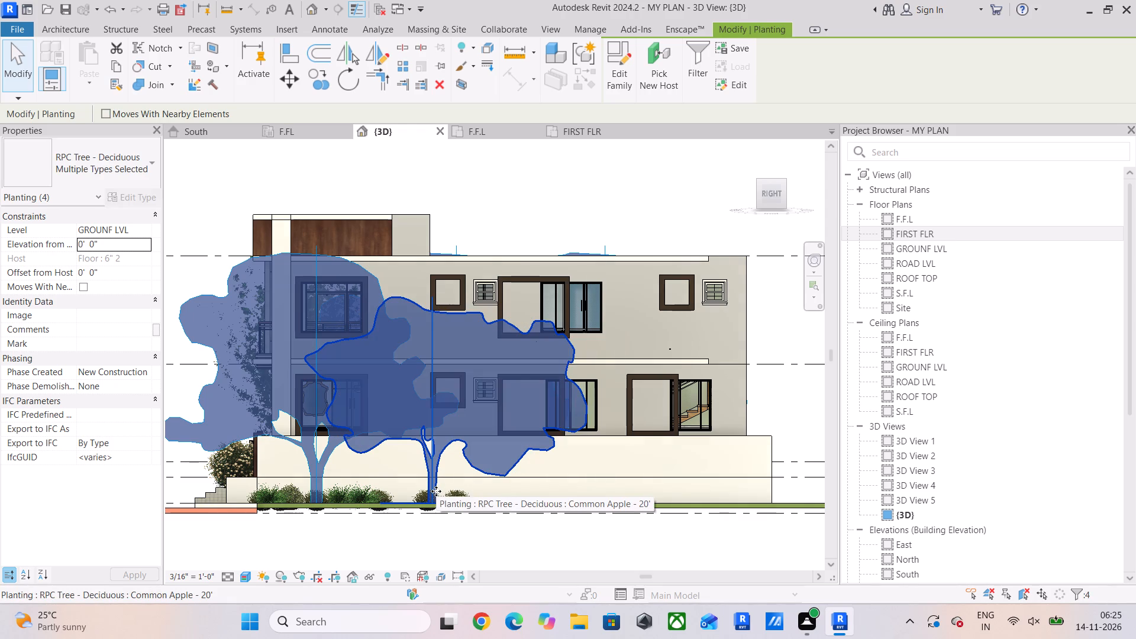
text(HH)
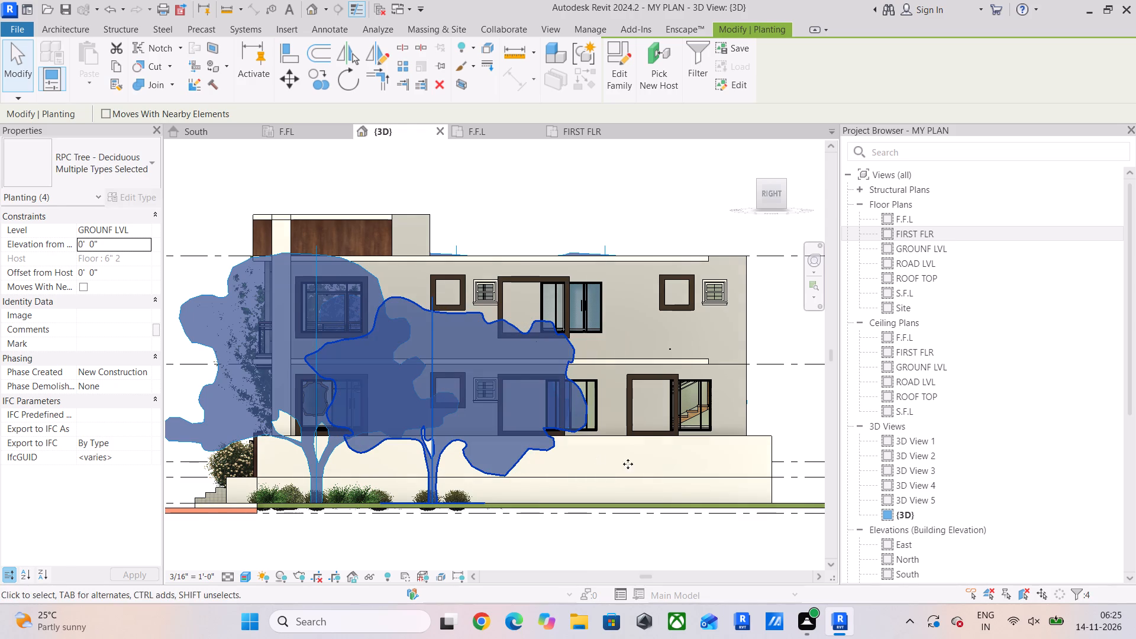
Edit the window frames' in-place extrusion sketch and move the upper-storey middle frame 3'-8" horizontally onto its curtain-wall window.
scroll(522, 362, up, 3)
middle_drag(522, 362, 526, 426)
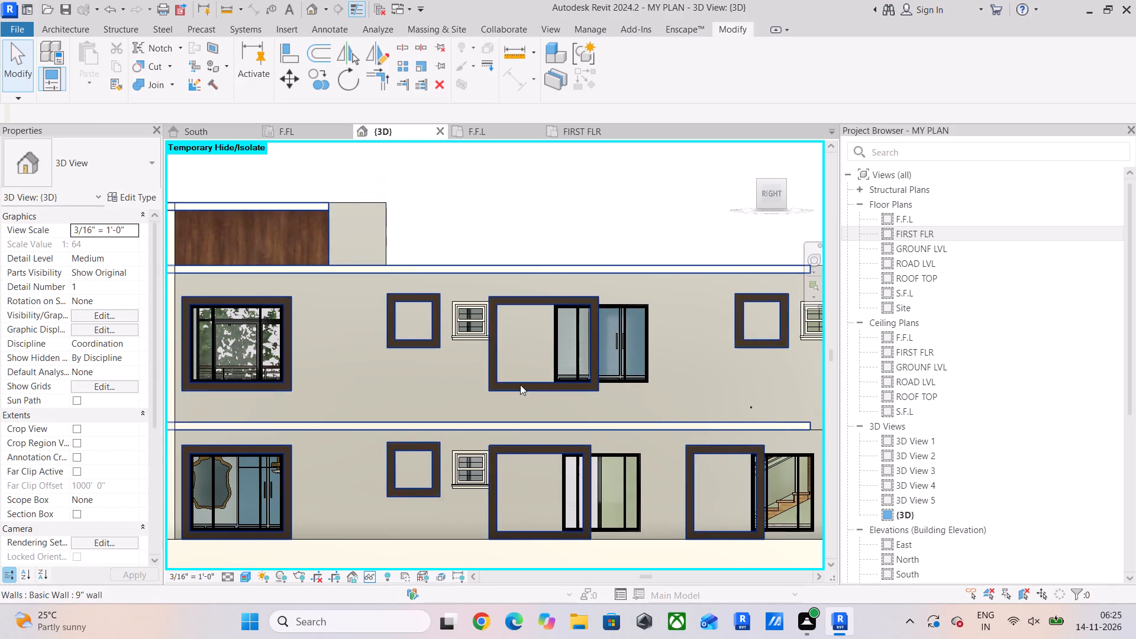
click(520, 385)
click(628, 56)
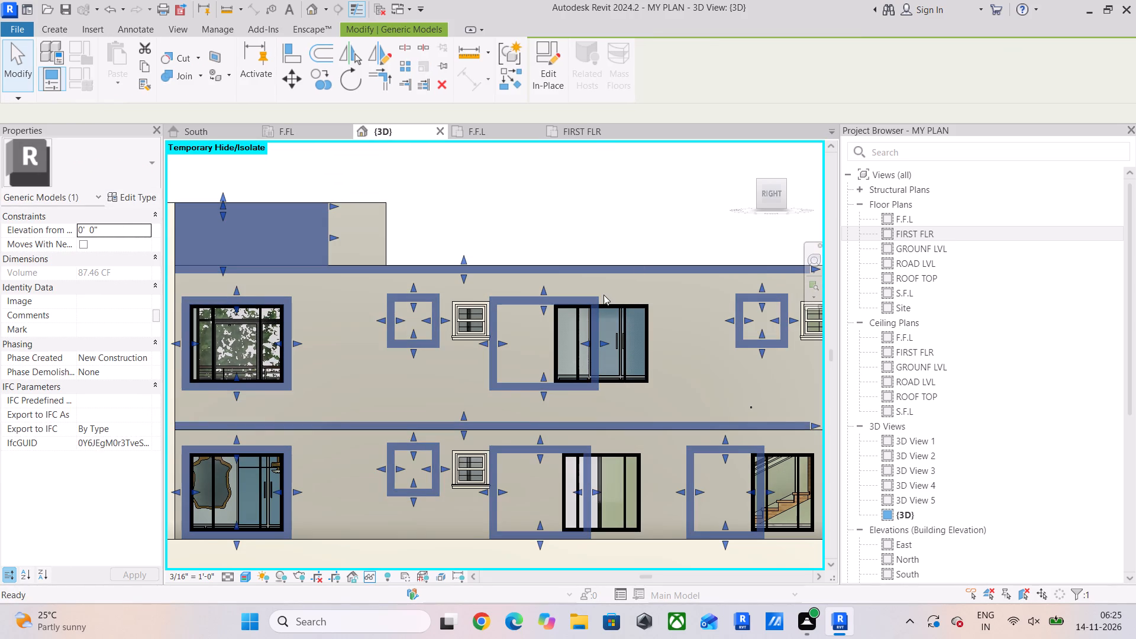
click(506, 301)
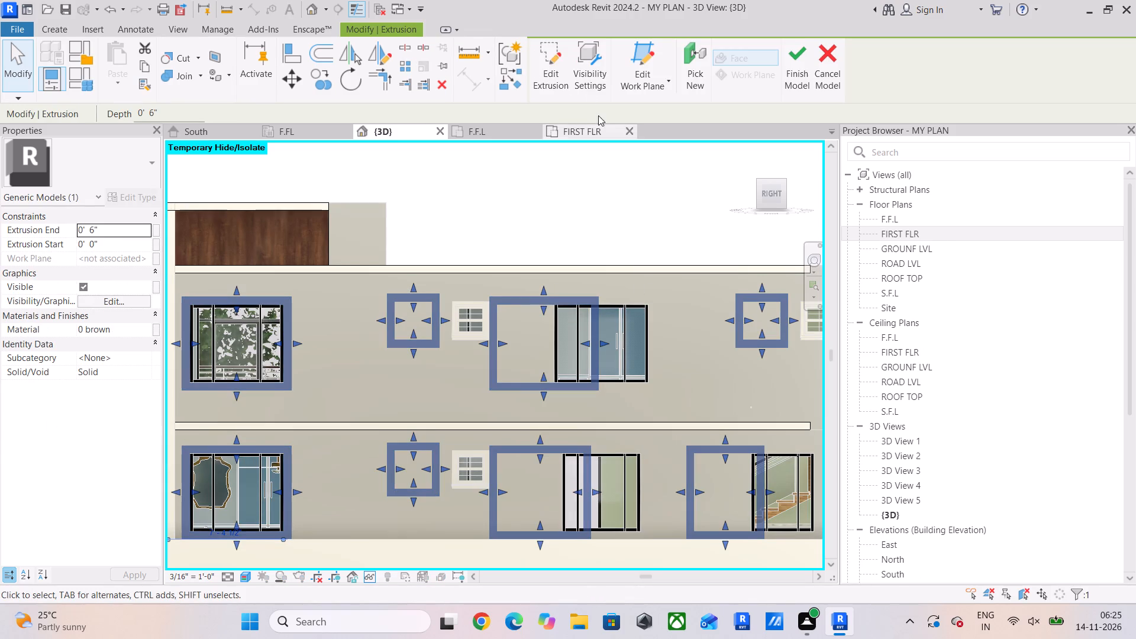
click(557, 66)
scroll(487, 282, up, 4)
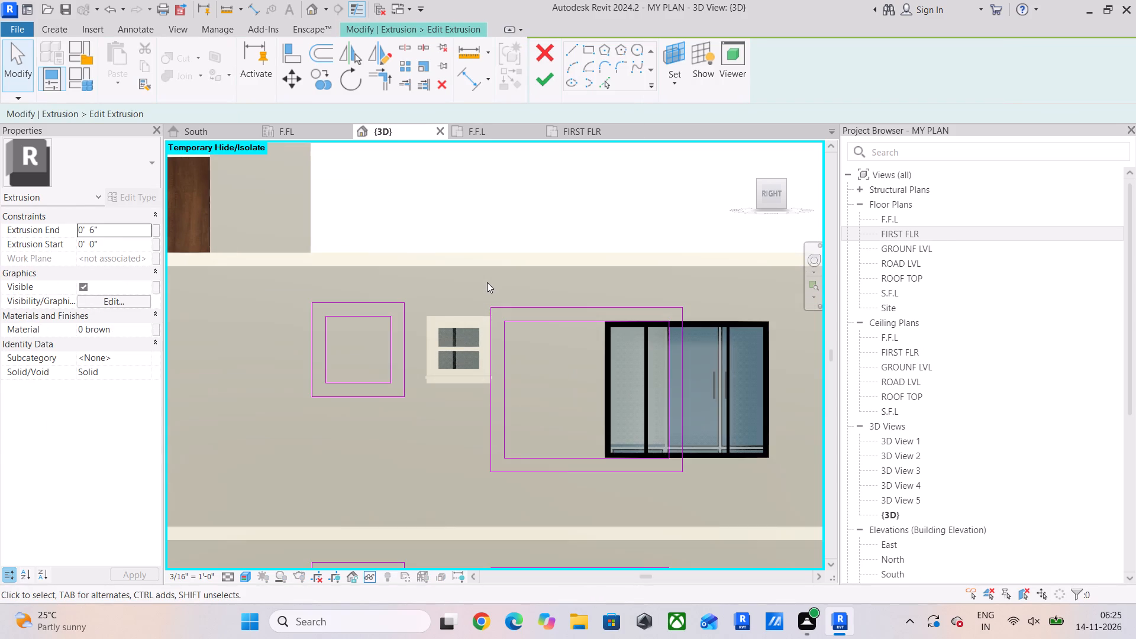
drag(482, 284, 732, 508)
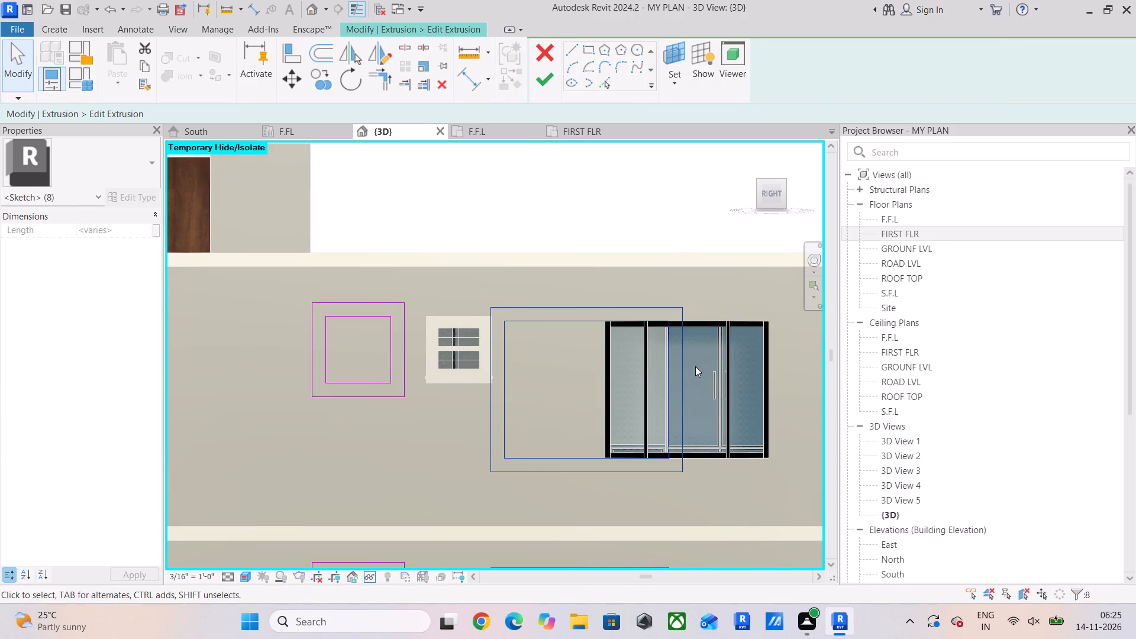
click(295, 76)
click(504, 322)
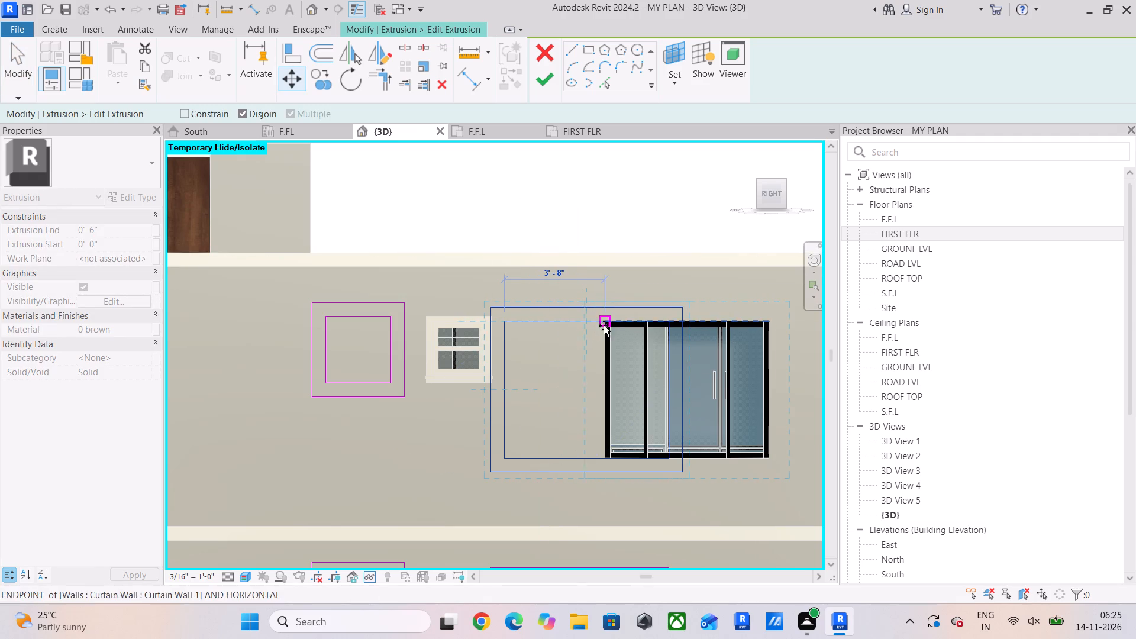
click(601, 324)
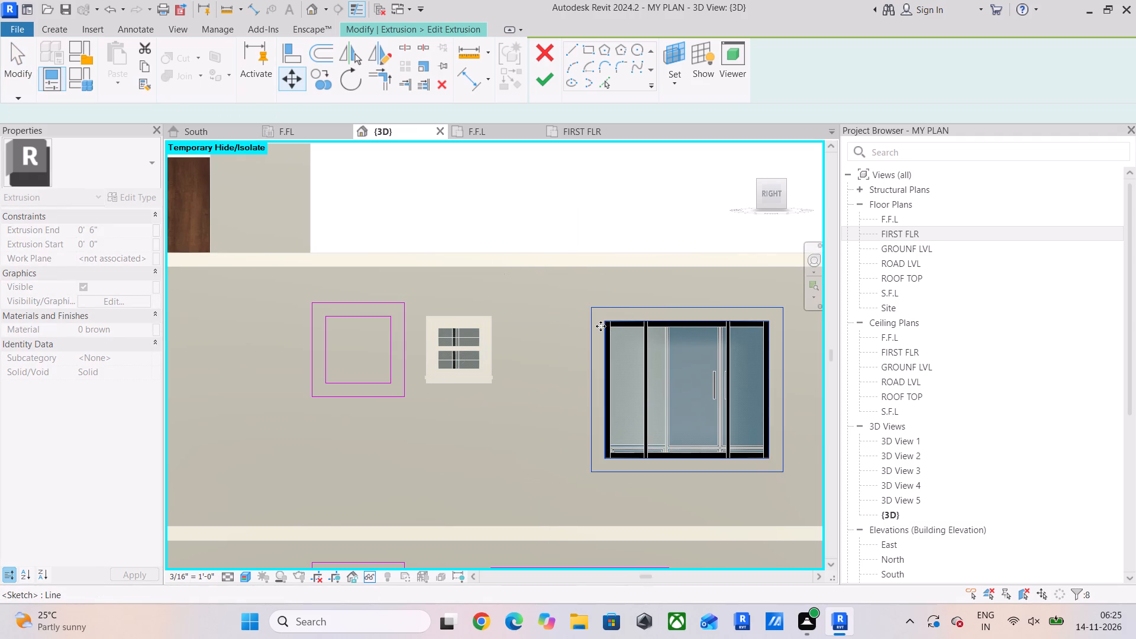
Move the lower-storey middle frame's sketch outline 4'-2" horizontally so its inner corner meets the top corner of the window.
scroll(633, 335, down, 4)
middle_drag(644, 338, 538, 266)
scroll(504, 412, up, 5)
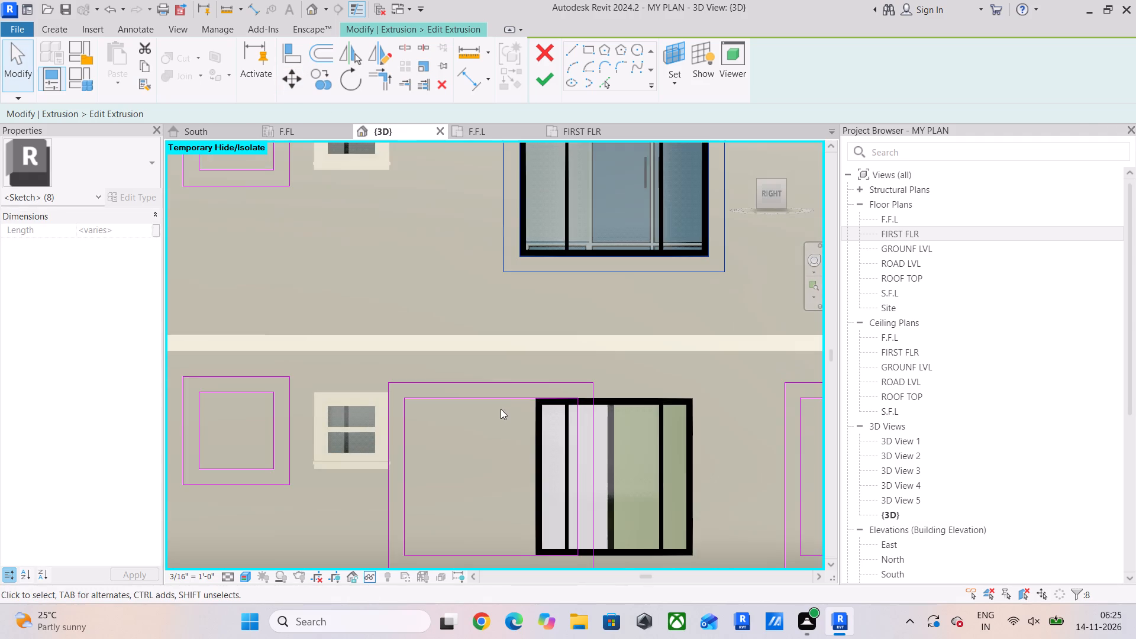
middle_drag(496, 415, 479, 330)
key(Escape)
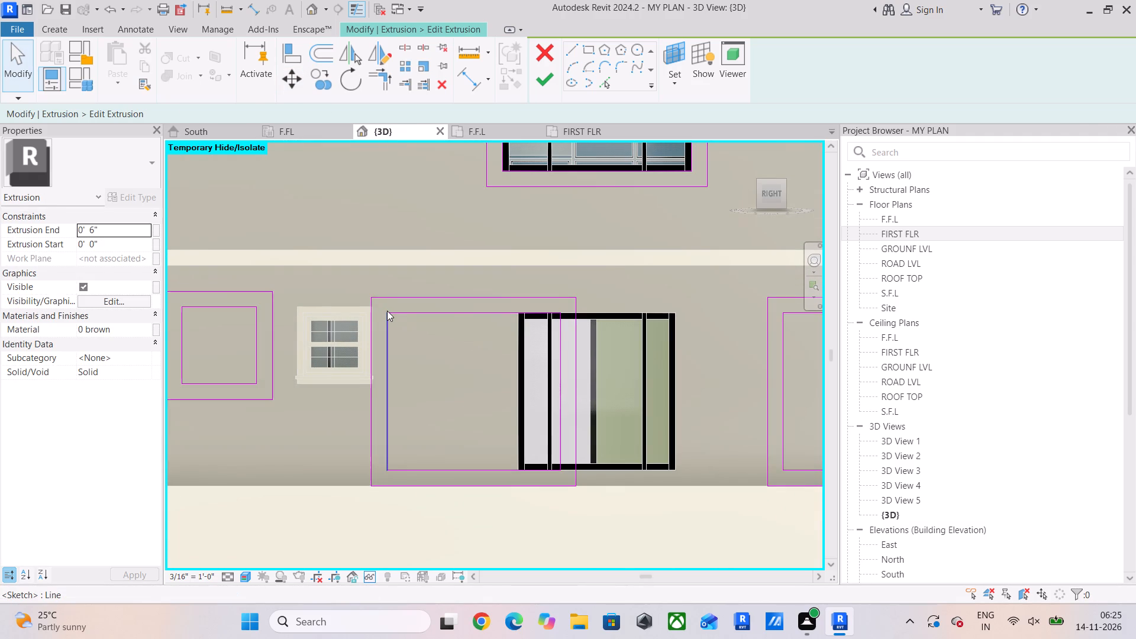
drag(362, 261, 678, 512)
click(323, 85)
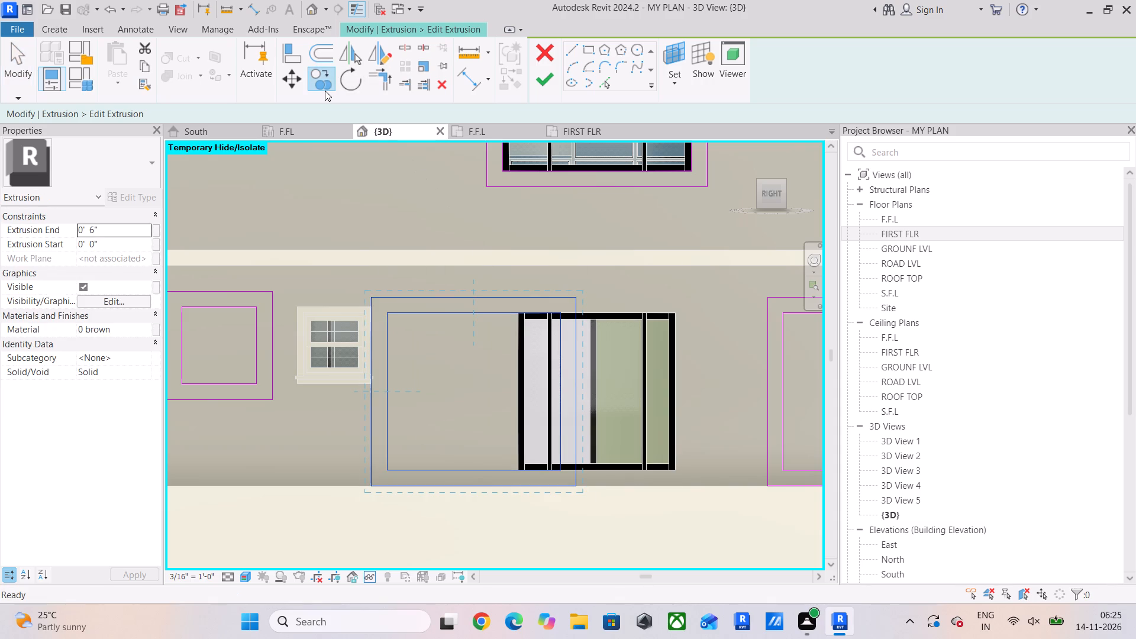
click(286, 84)
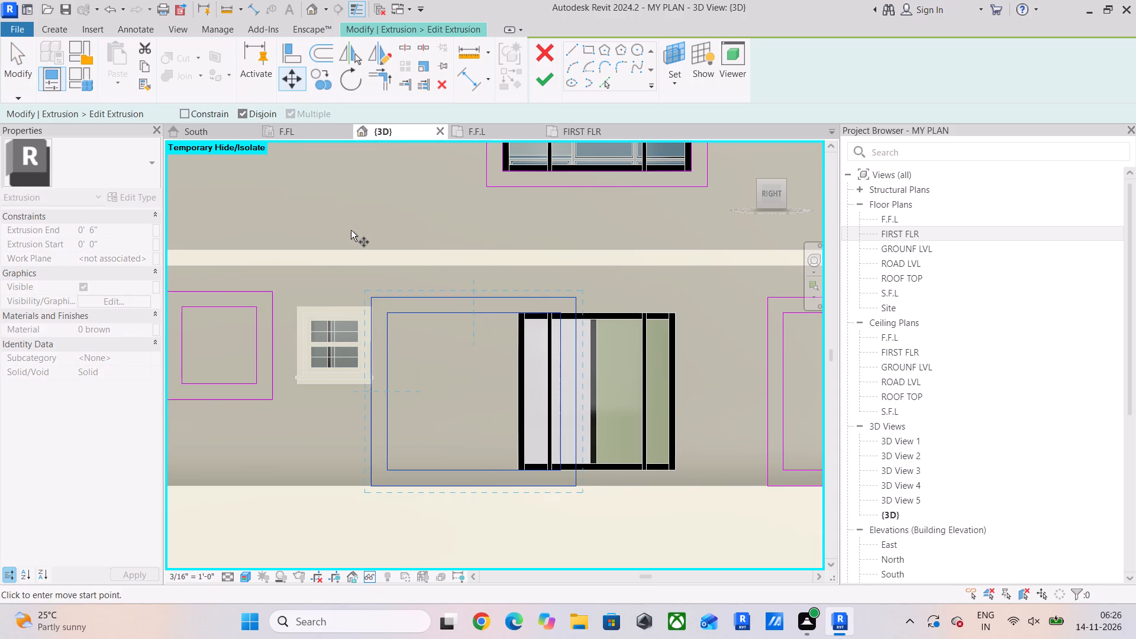
click(386, 315)
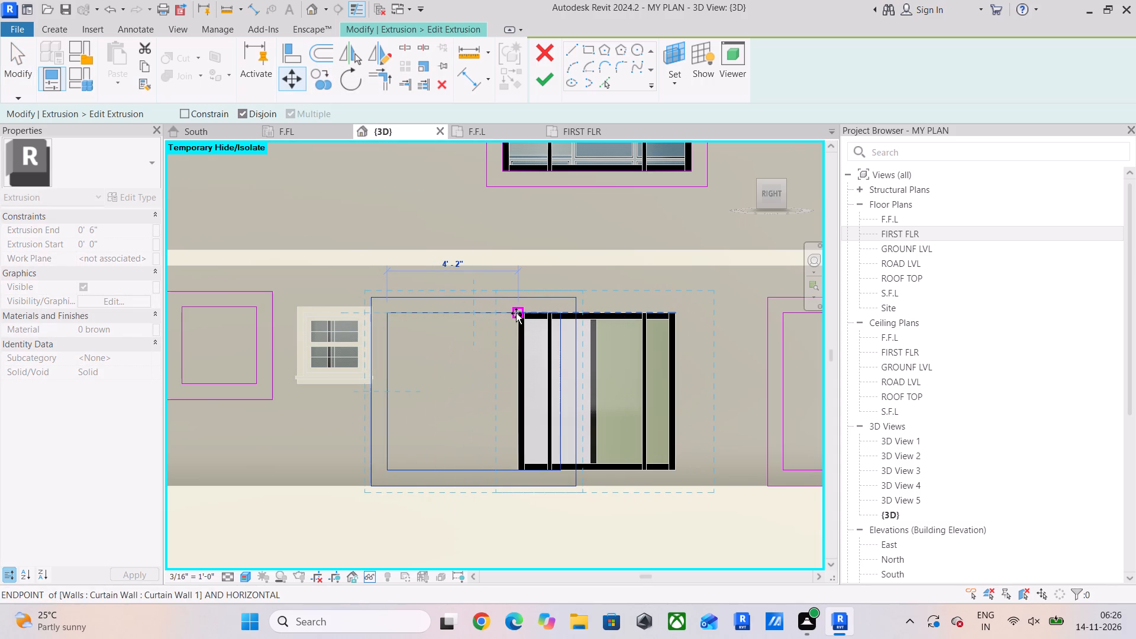
click(516, 313)
middle_drag(554, 319, 459, 318)
scroll(522, 325, up, 4)
key(Escape)
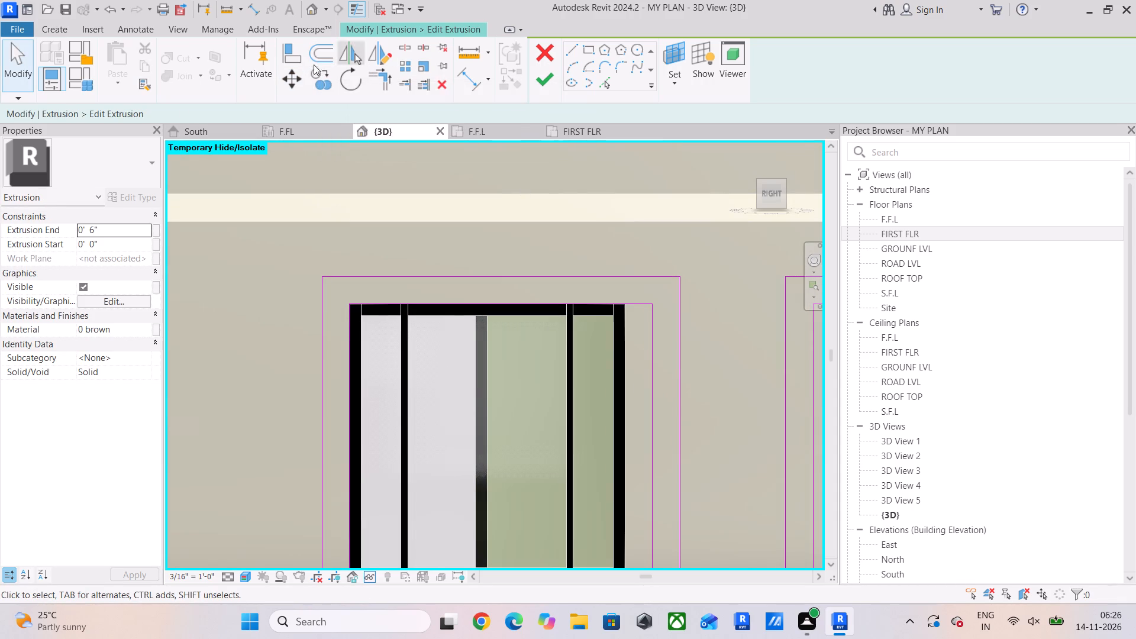
Align the inner vertical sketch line of the lower-storey middle frame with the adjacent edge of its curtain-wall window.
click(282, 58)
click(628, 377)
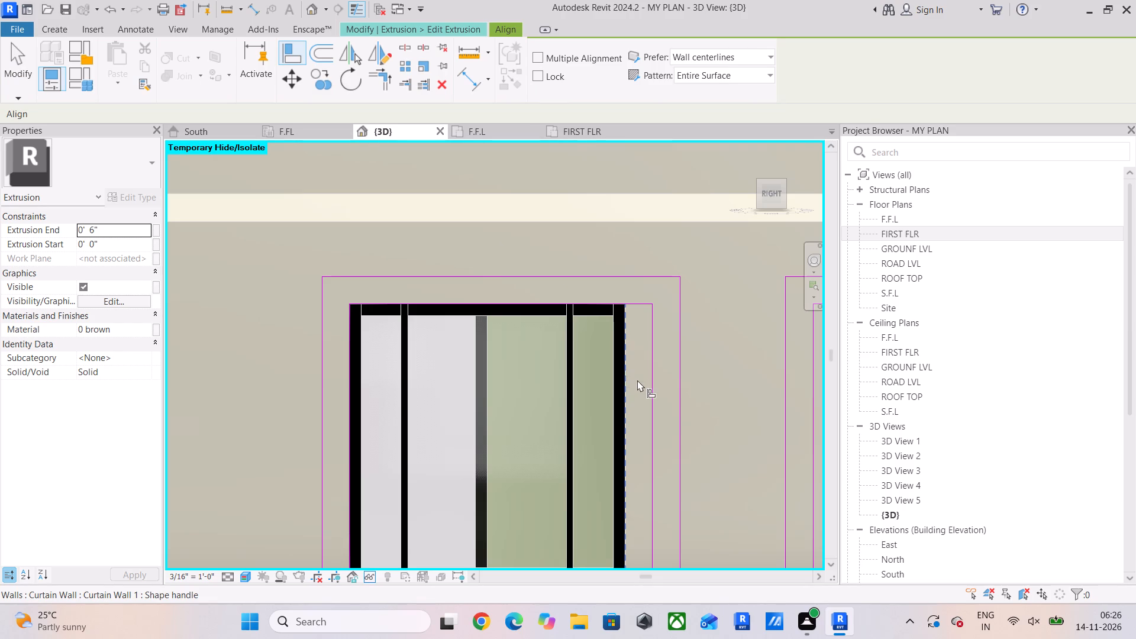
click(650, 376)
key(Escape)
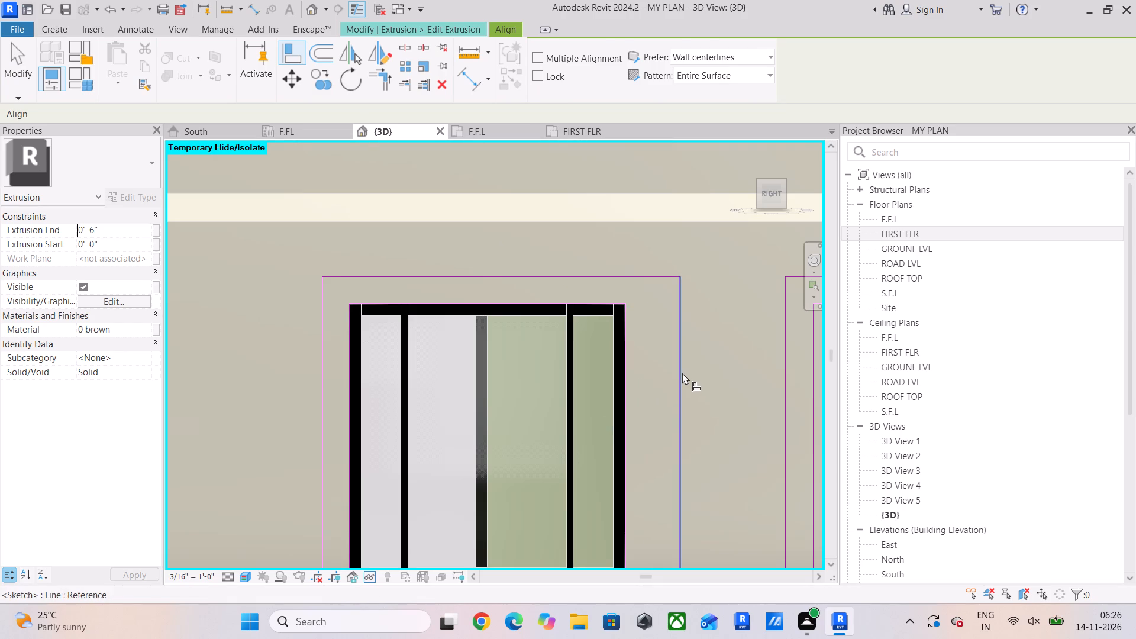
key(Escape)
Set the lower-storey middle frame's outer vertical sketch line 6" from its realigned inner line.
click(677, 352)
scroll(672, 353, down, 1)
click(643, 244)
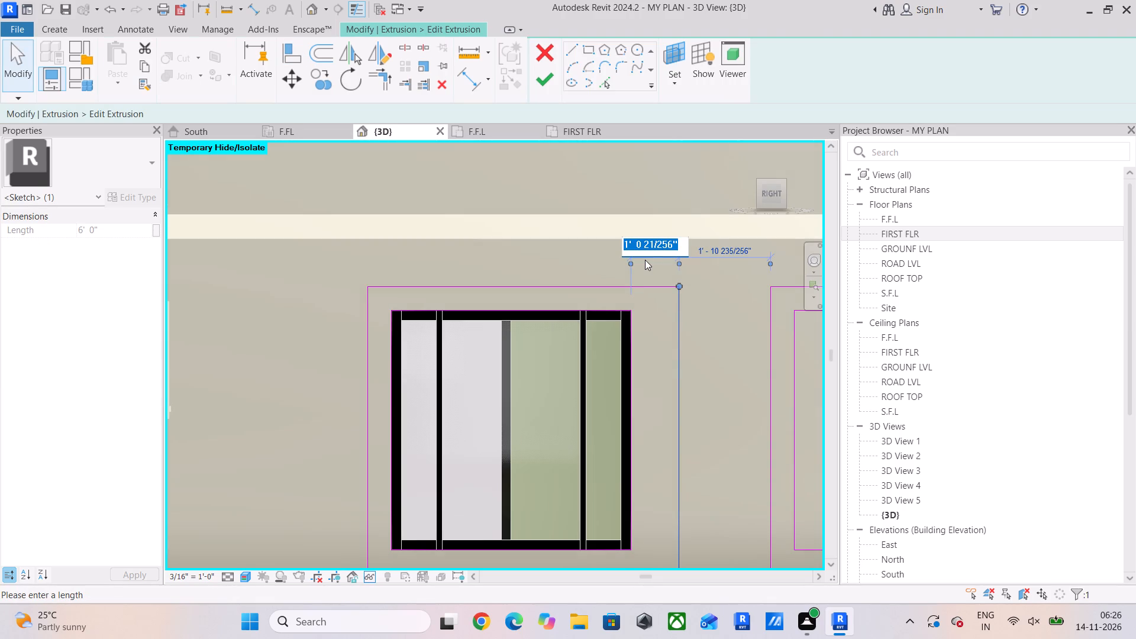
text(6")
key(Return)
click(709, 345)
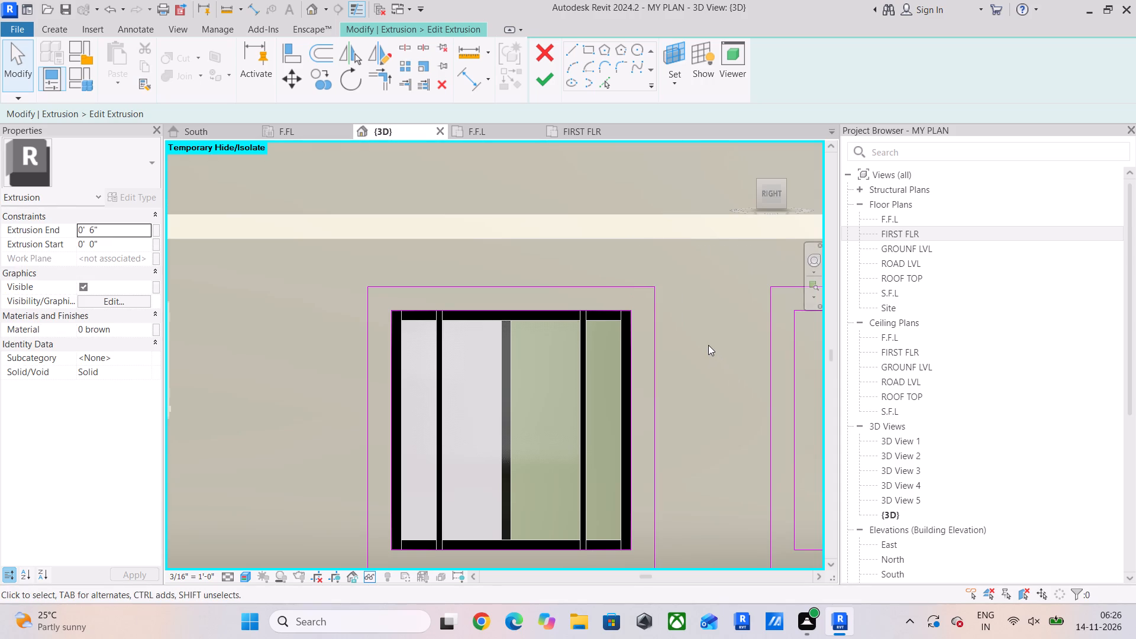
Align the upper-storey middle frame's inner and outer vertical sketch lines, on the staircase side, with the lower-storey frame's matching lines.
scroll(708, 345, down, 4)
middle_drag(708, 345, 670, 363)
scroll(579, 358, up, 5)
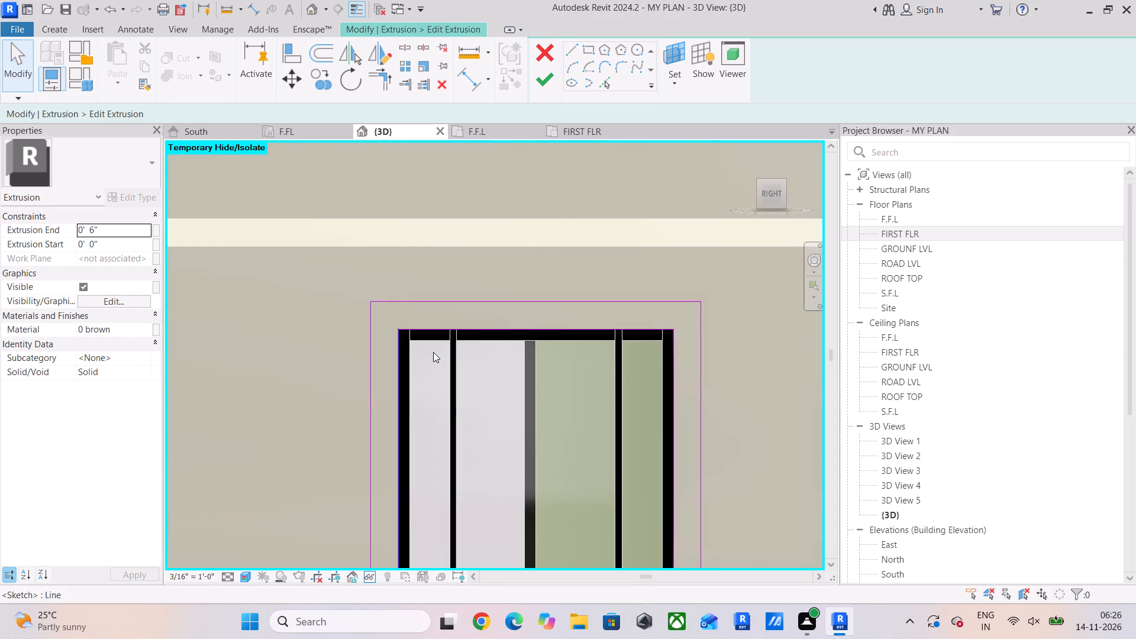
scroll(433, 352, down, 2)
middle_drag(438, 351, 437, 336)
scroll(437, 336, down, 4)
middle_drag(448, 335, 451, 431)
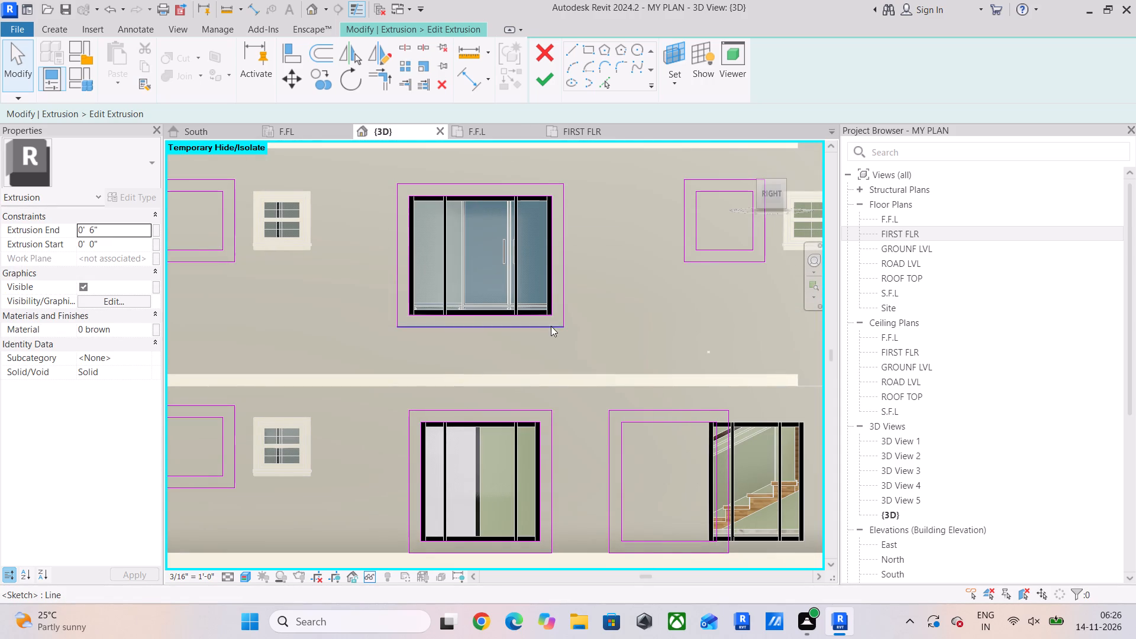
click(289, 53)
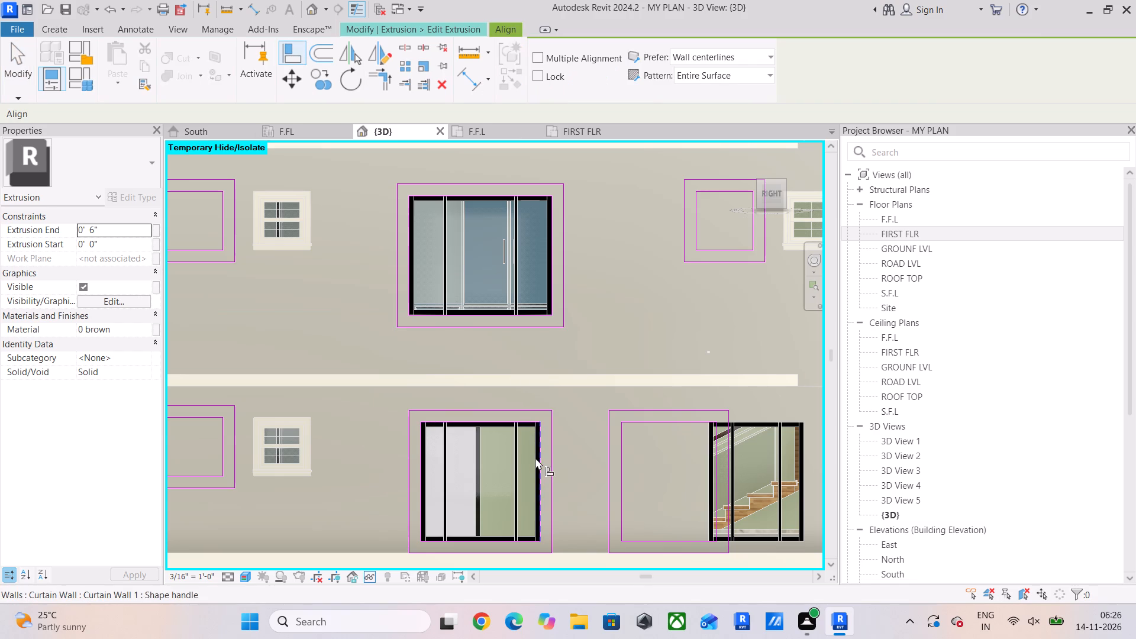
click(541, 467)
click(551, 237)
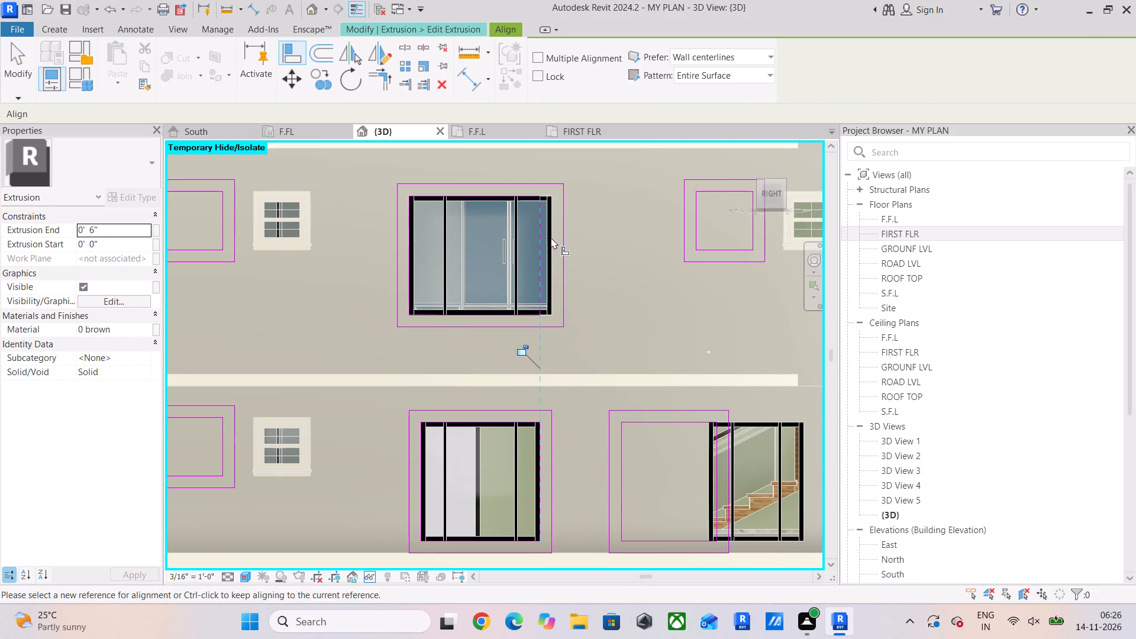
drag(554, 456, 562, 440)
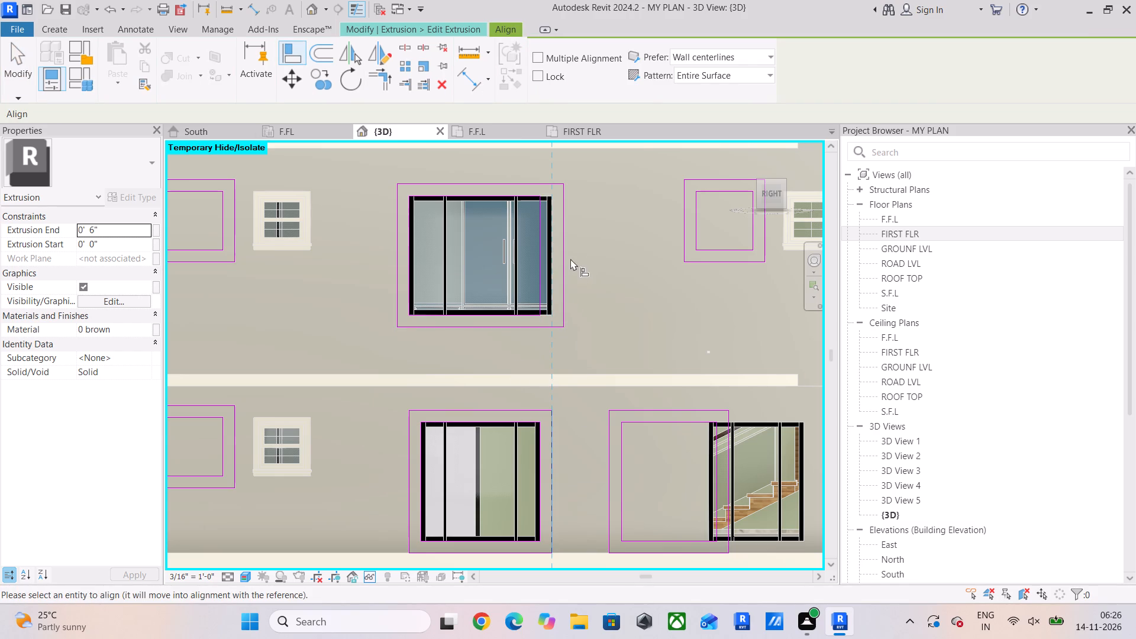
click(566, 267)
key(Escape)
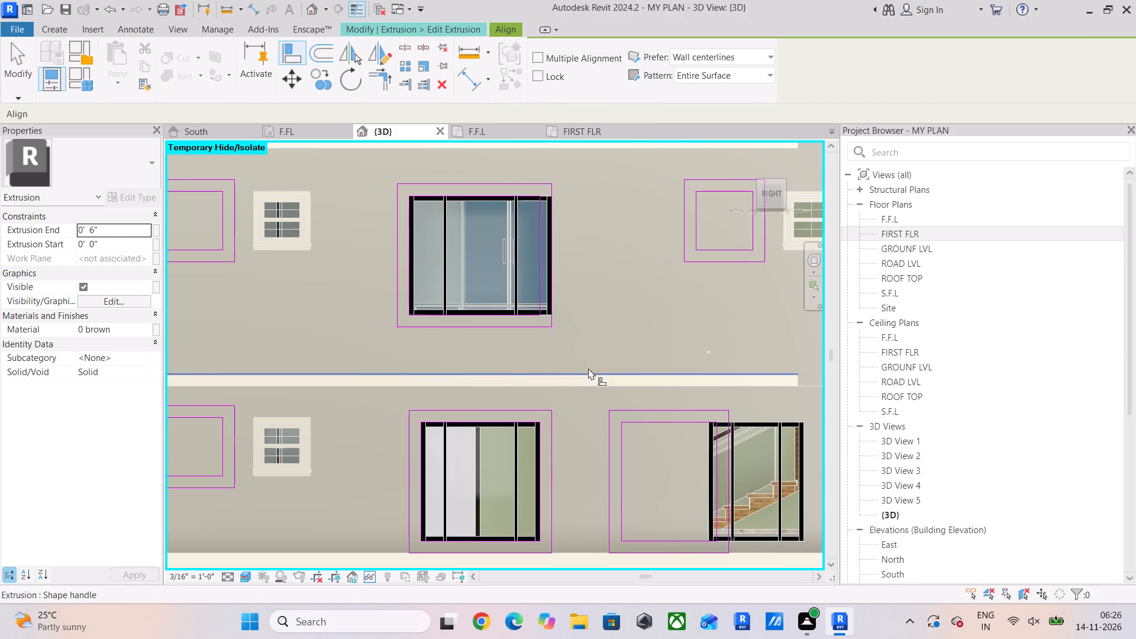
scroll(586, 346, down, 4)
middle_drag(588, 335, 562, 337)
scroll(306, 256, up, 4)
key(Escape)
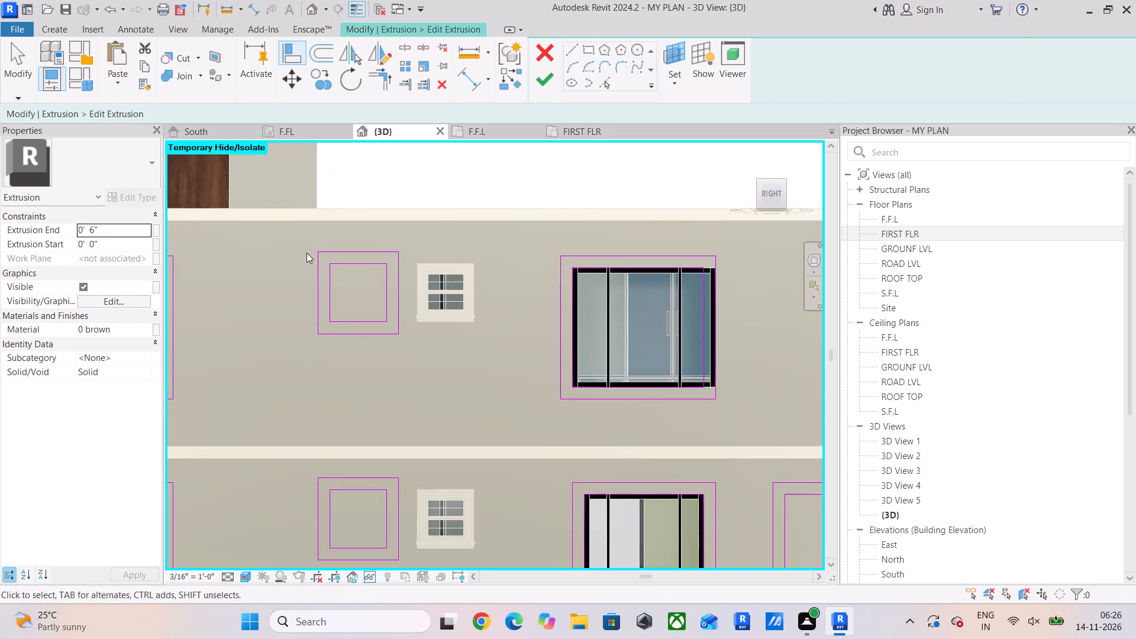
key(Escape)
Move the sketch outlines of both small frames between the front and middle windows together horizontally onto their small windows.
drag(304, 227, 446, 543)
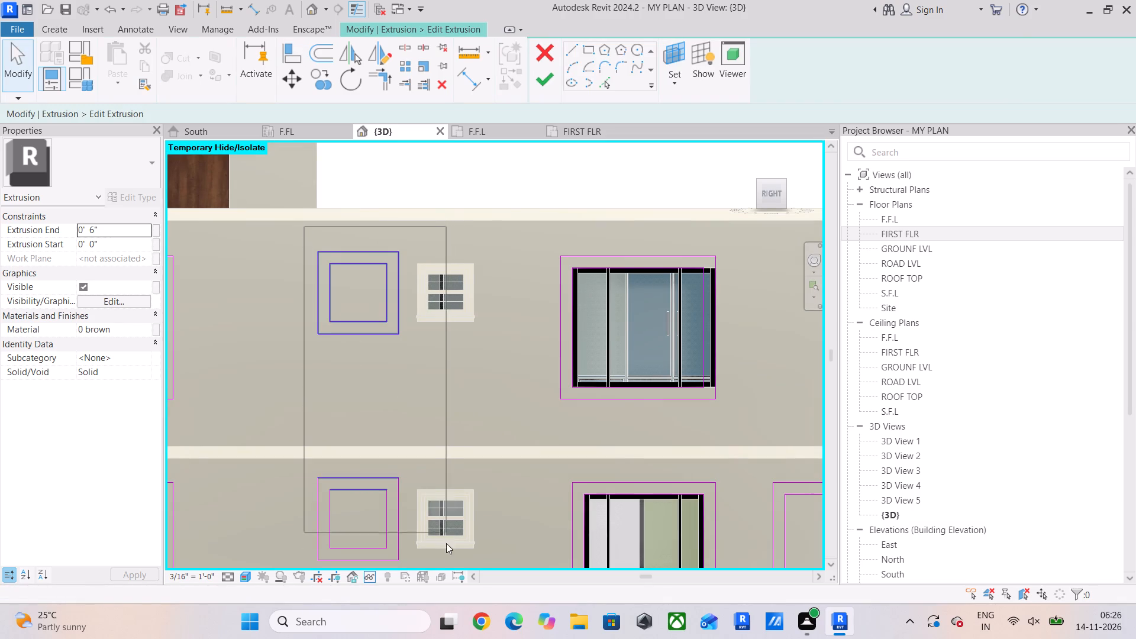
drag(446, 543, 454, 582)
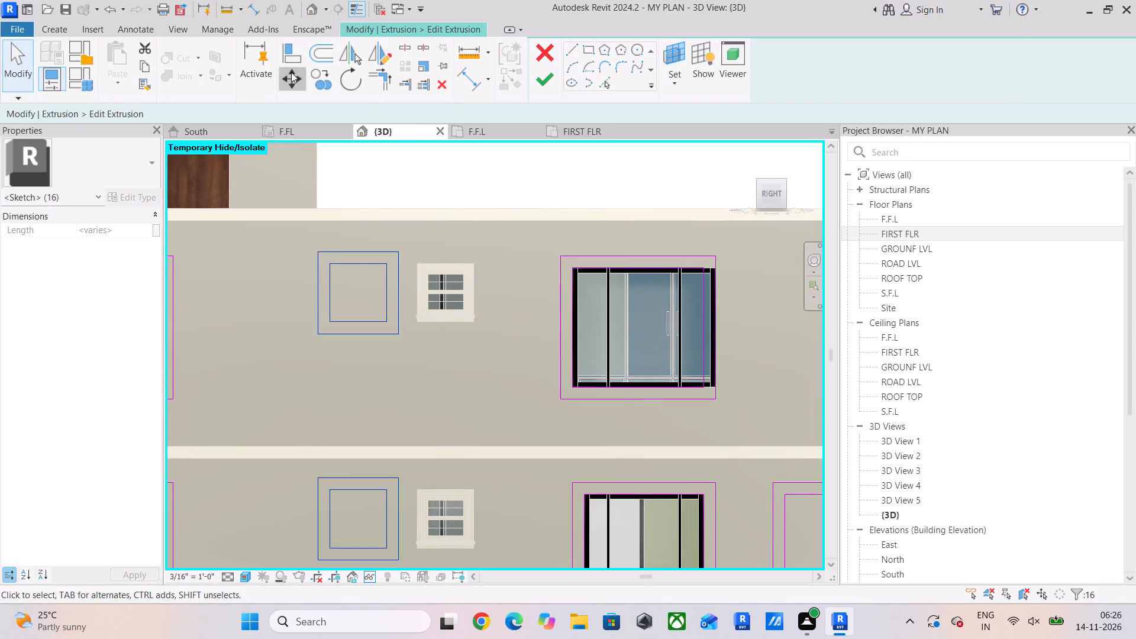
click(291, 72)
scroll(403, 265, up, 4)
click(274, 265)
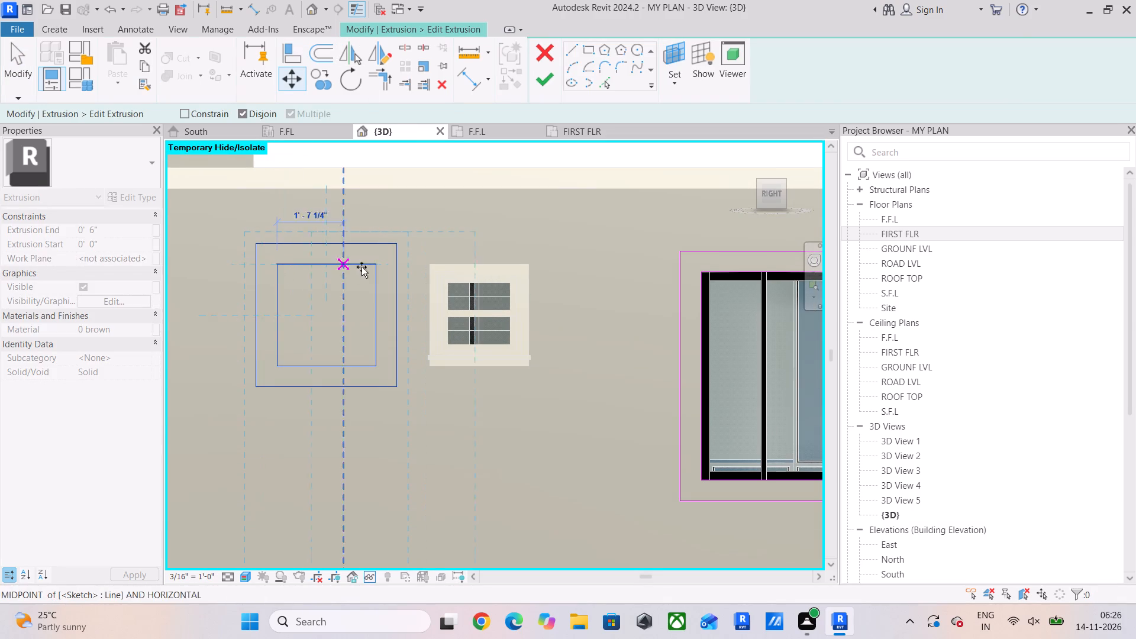
click(431, 266)
scroll(583, 295, down, 4)
middle_drag(602, 285, 245, 214)
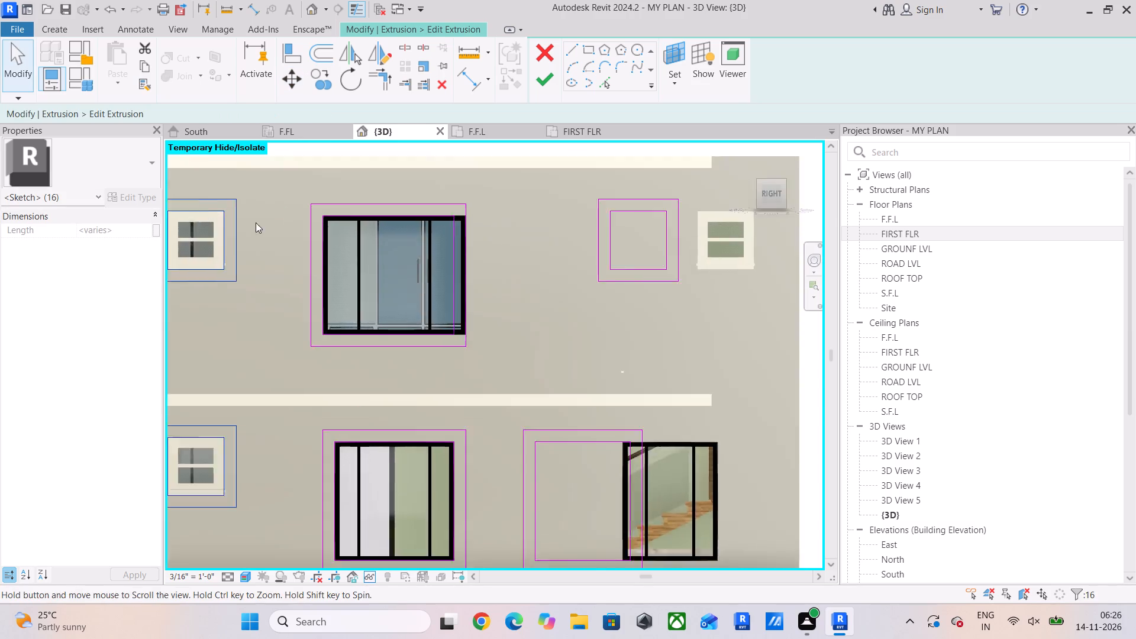
scroll(288, 231, down, 1)
middle_drag(359, 241, 327, 241)
key(Escape)
scroll(325, 241, down, 1)
key(Escape)
Move the upper-storey small frame's sketch outline above the staircase window horizontally onto the small window beside it.
drag(418, 354, 424, 429)
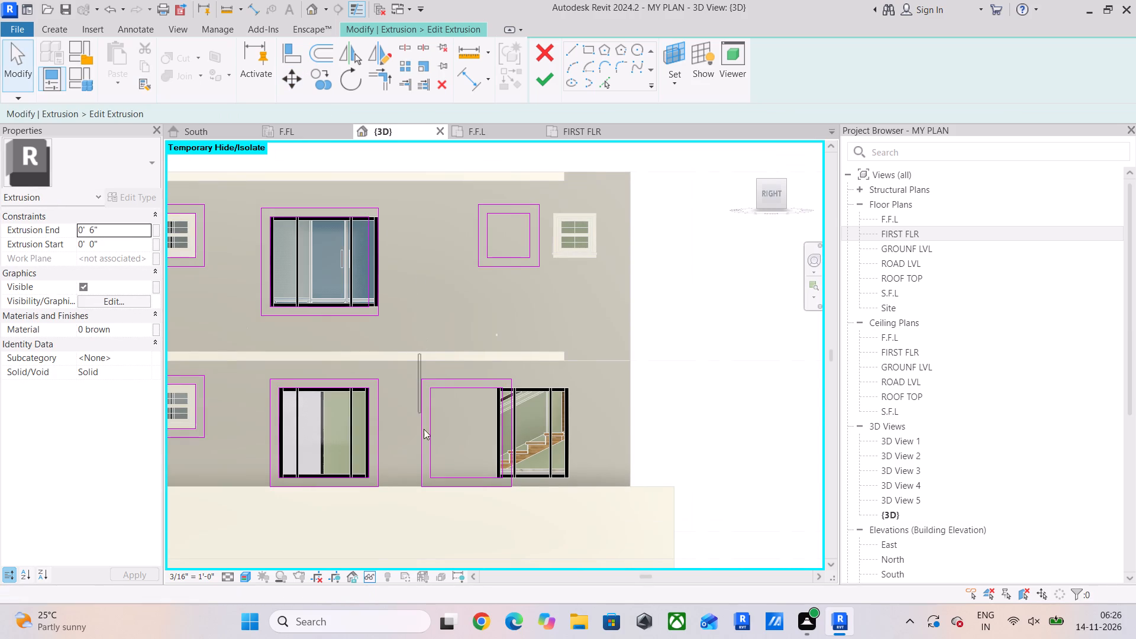
drag(424, 429, 582, 519)
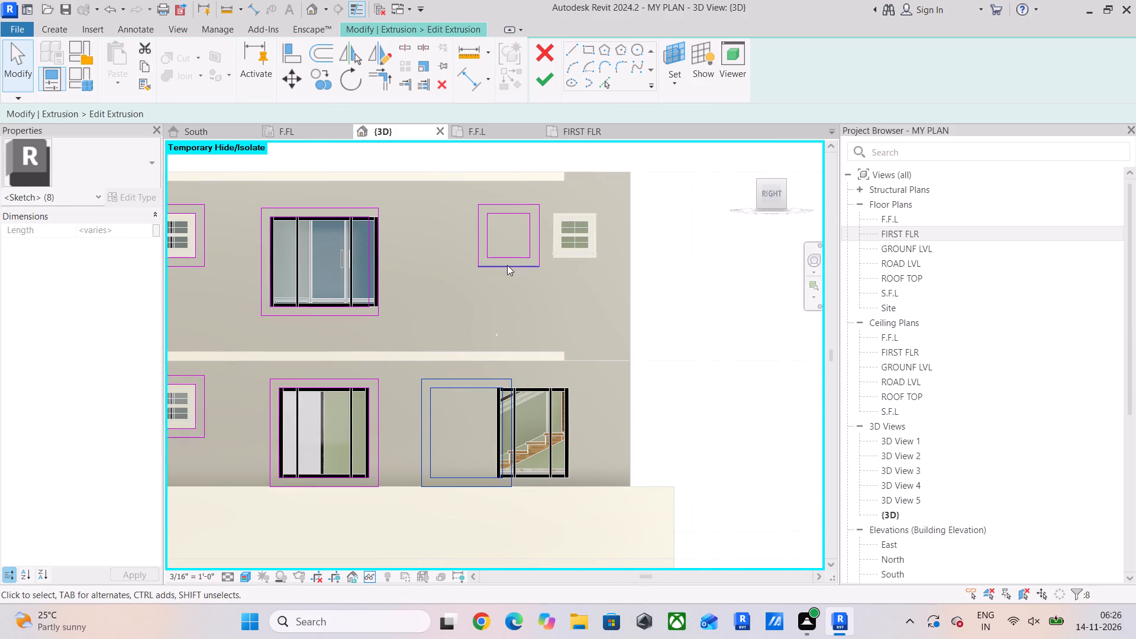
drag(461, 186, 588, 327)
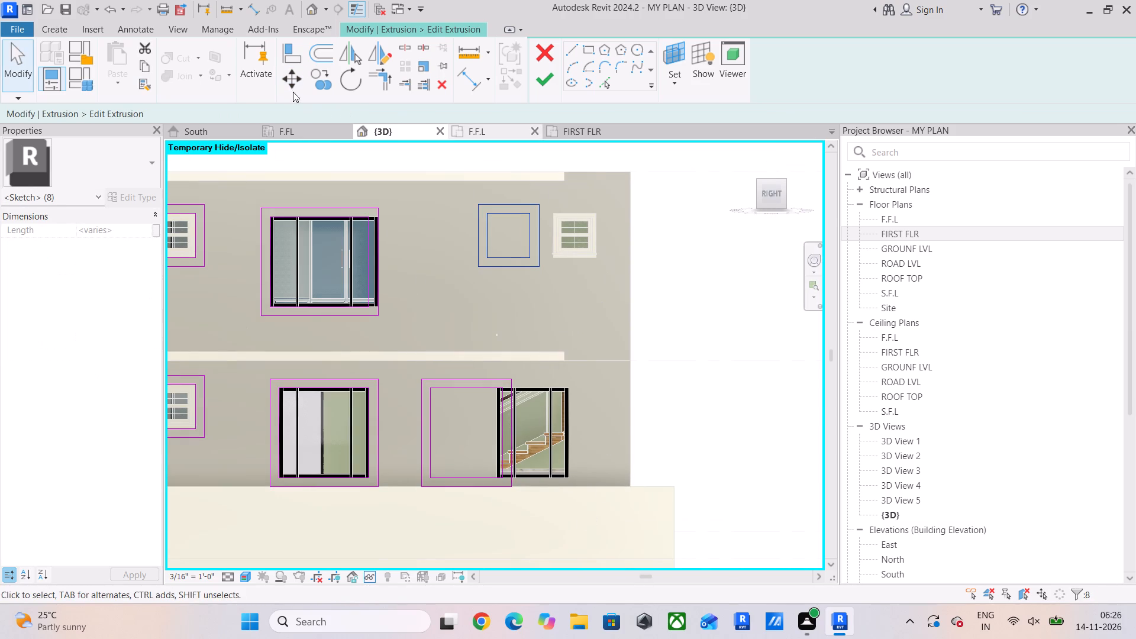
click(285, 77)
scroll(501, 235, up, 5)
click(472, 190)
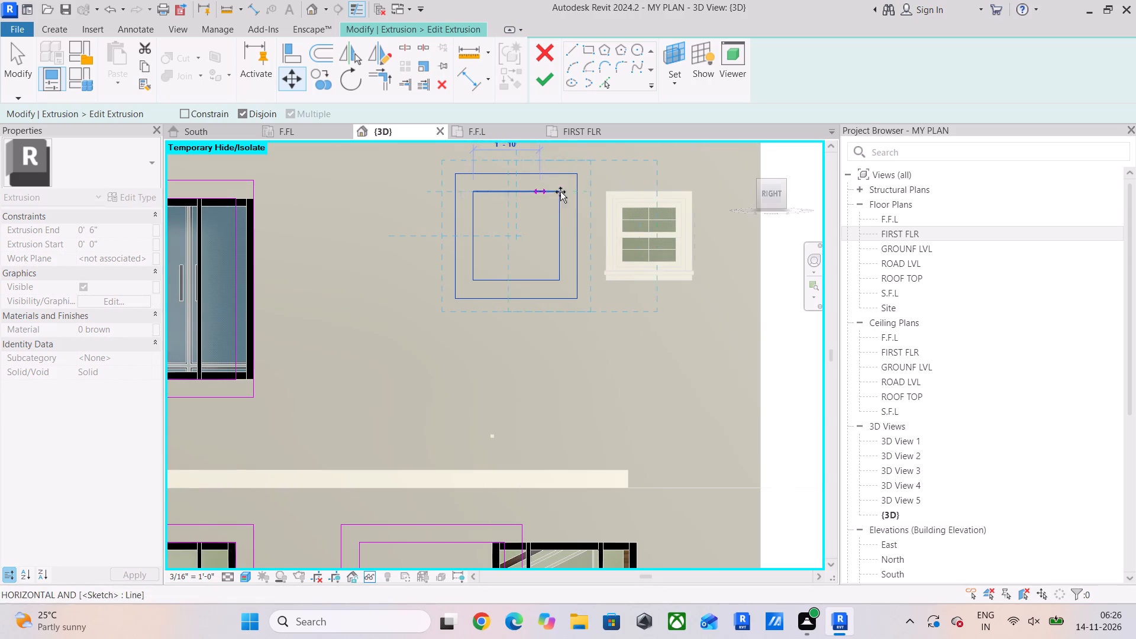
click(611, 192)
Move the lower-storey staircase frame's sketch outline 3'-8" horizontally so its inner corner meets the window's top corner.
scroll(593, 293, down, 1)
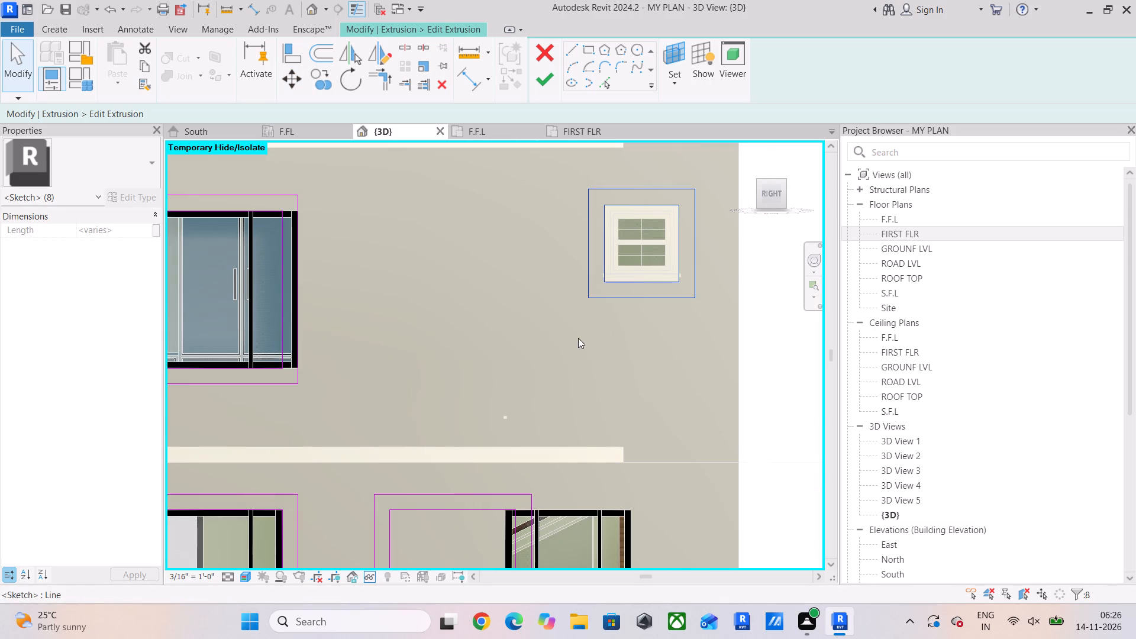
middle_drag(578, 338, 576, 215)
middle_drag(351, 330, 399, 248)
drag(398, 246, 637, 496)
click(288, 74)
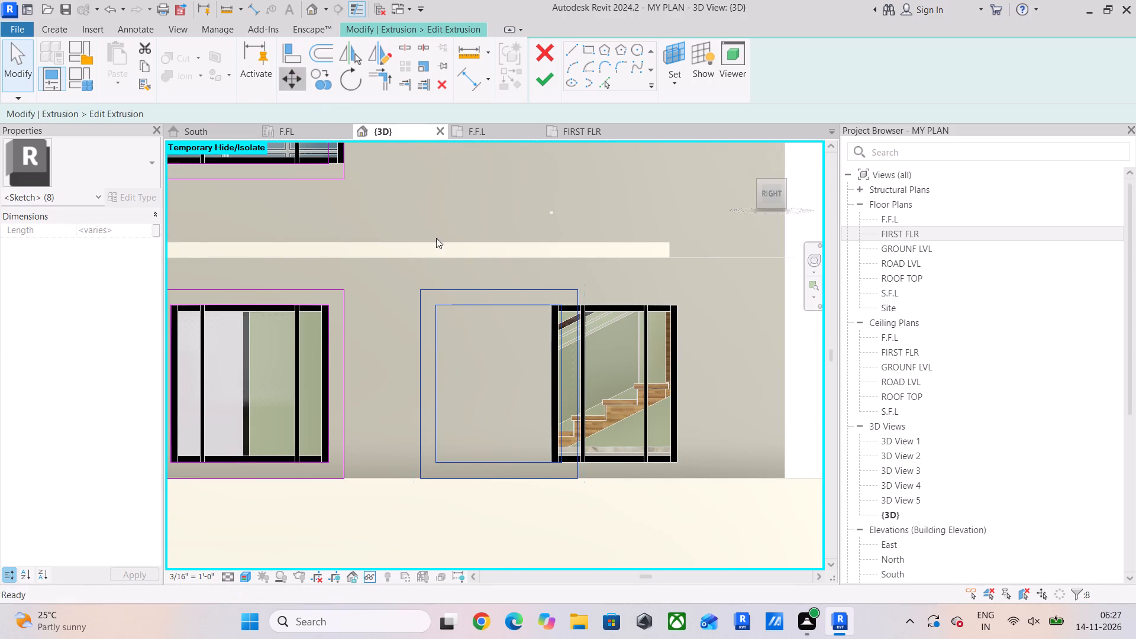
click(434, 305)
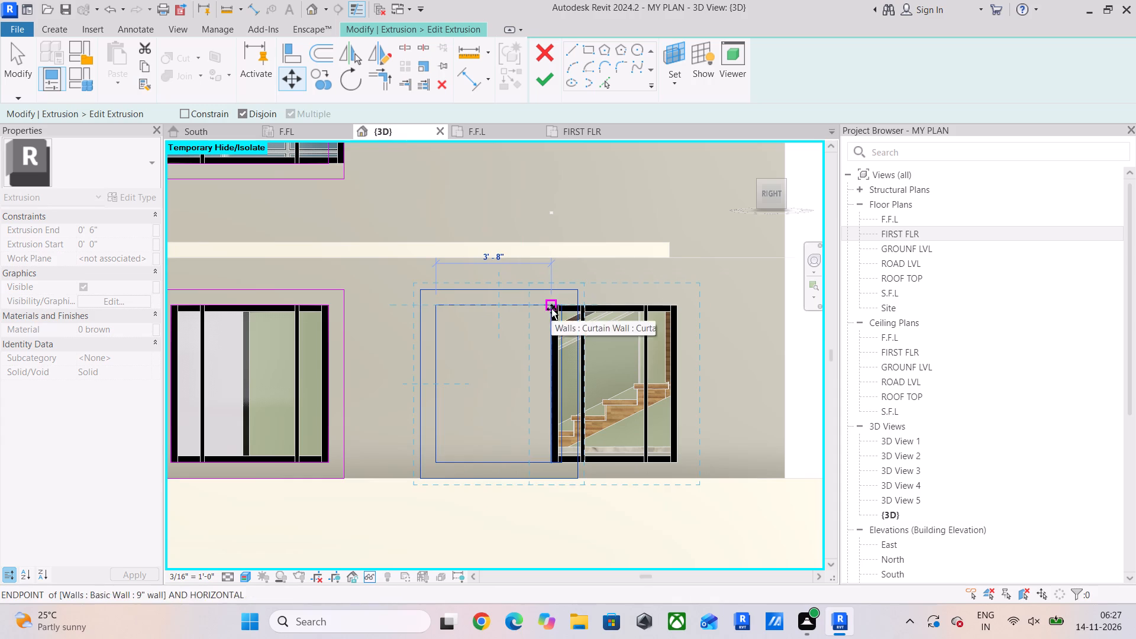
click(551, 309)
key(Escape)
Finish the window frames' extrusion sketch, review the frames across the facade, and finish the in-place model.
scroll(455, 342, down, 6)
middle_drag(455, 342, 520, 390)
scroll(506, 392, down, 3)
middle_drag(504, 391, 595, 393)
scroll(354, 390, up, 6)
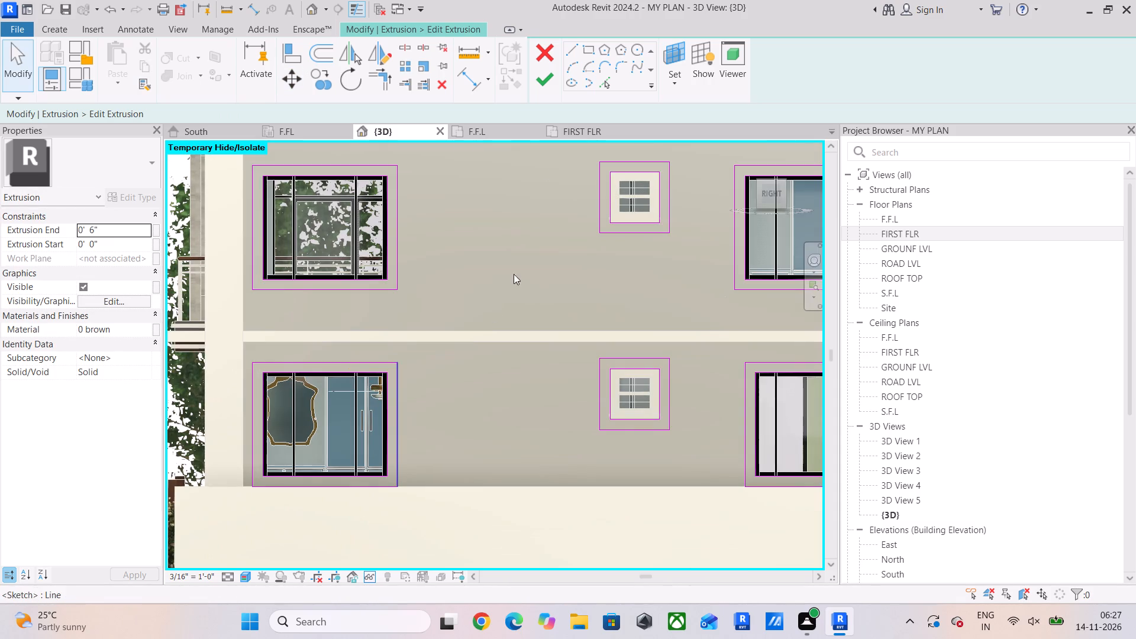
click(553, 76)
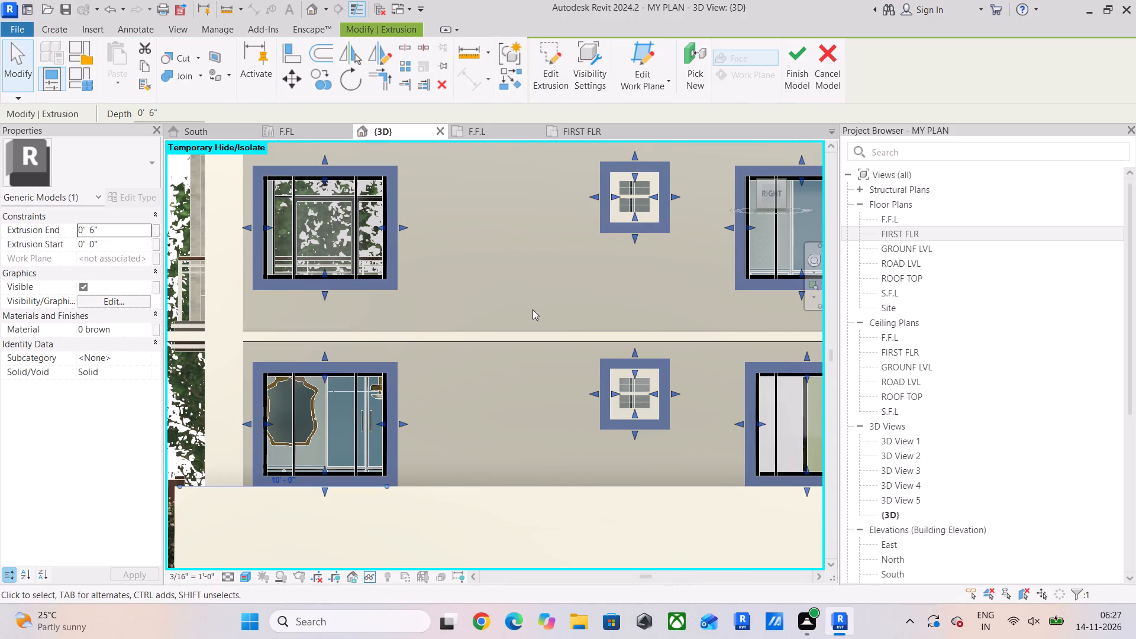
click(522, 257)
scroll(522, 257, down, 5)
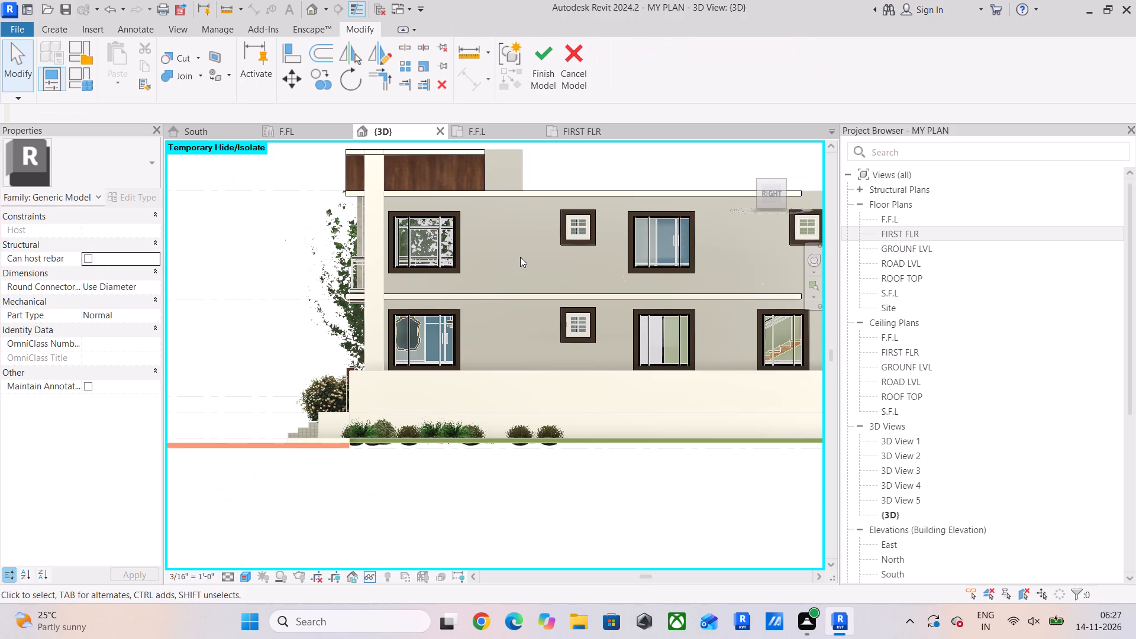
scroll(411, 244, up, 5)
middle_drag(411, 244, 204, 248)
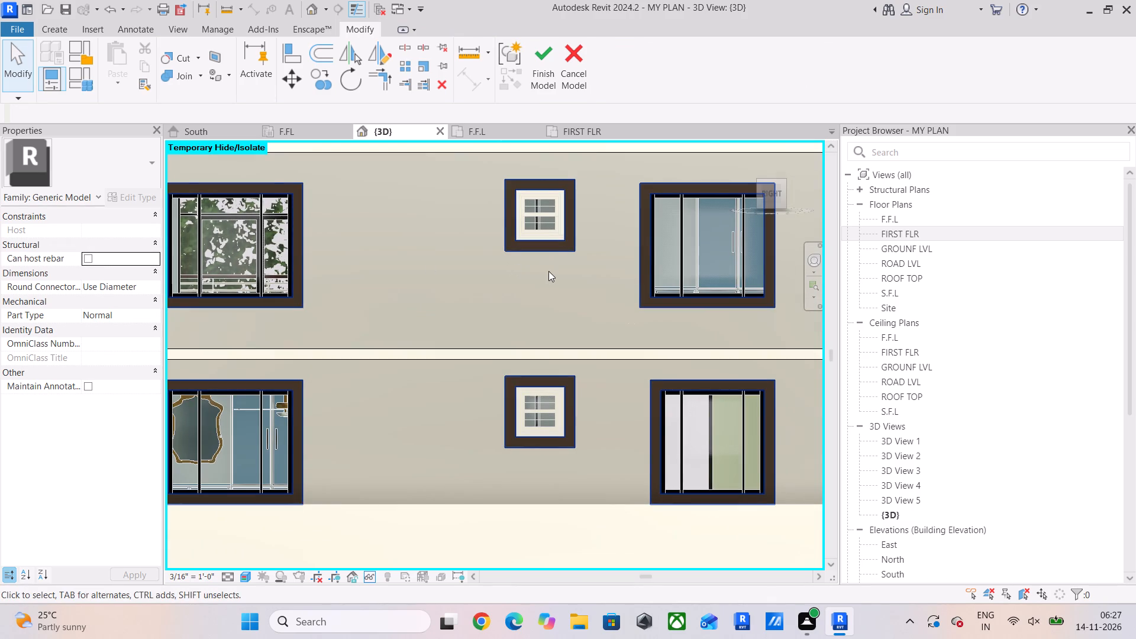
middle_drag(646, 218, 494, 249)
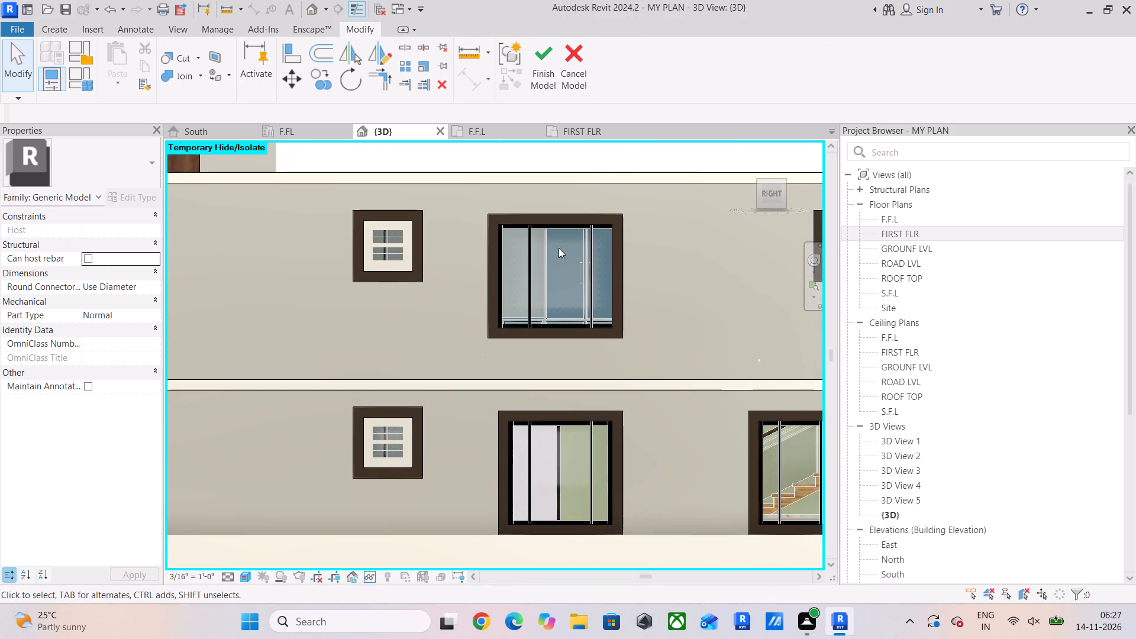
click(534, 75)
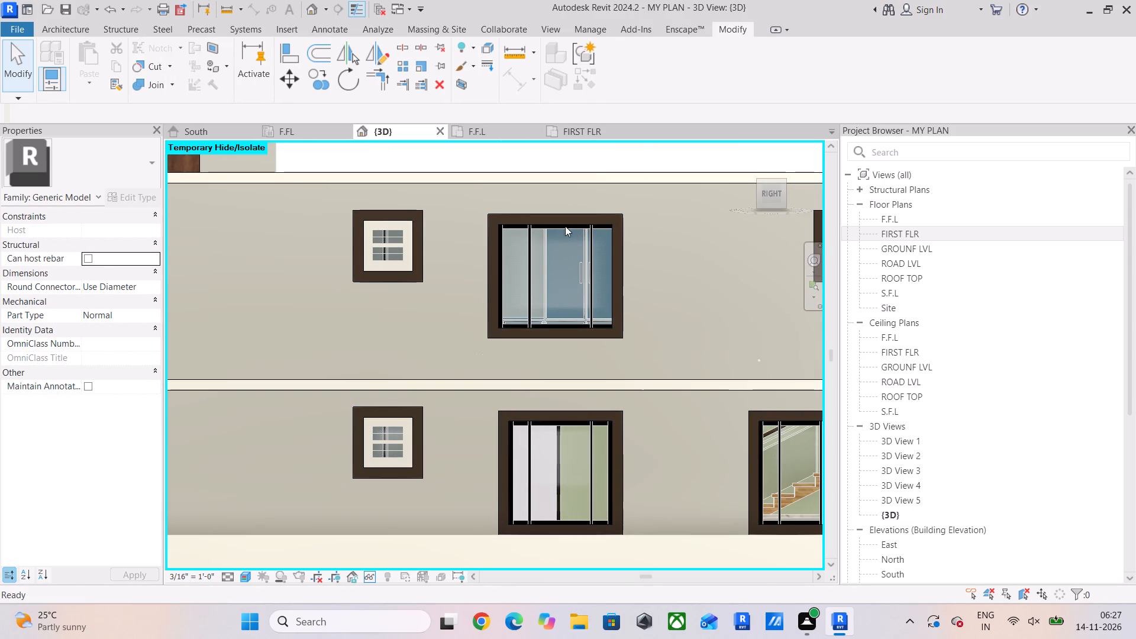
In the FIRST FLR plan, set the middle bedroom's curtain-wall window length to 5', and return to the 3D view.
click(540, 229)
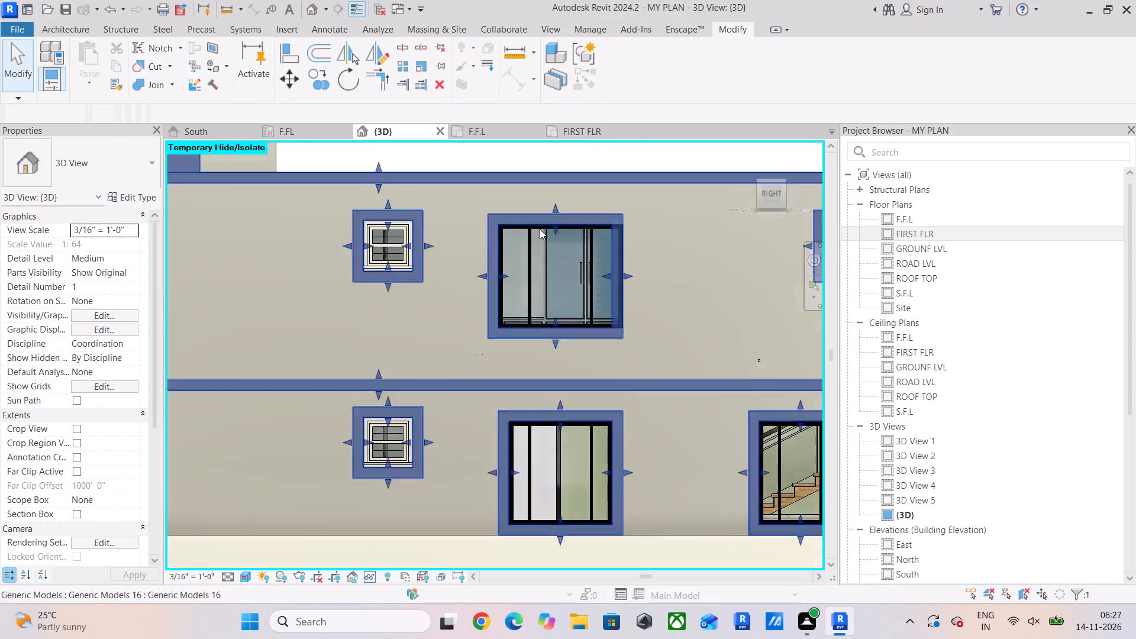
click(514, 266)
click(570, 133)
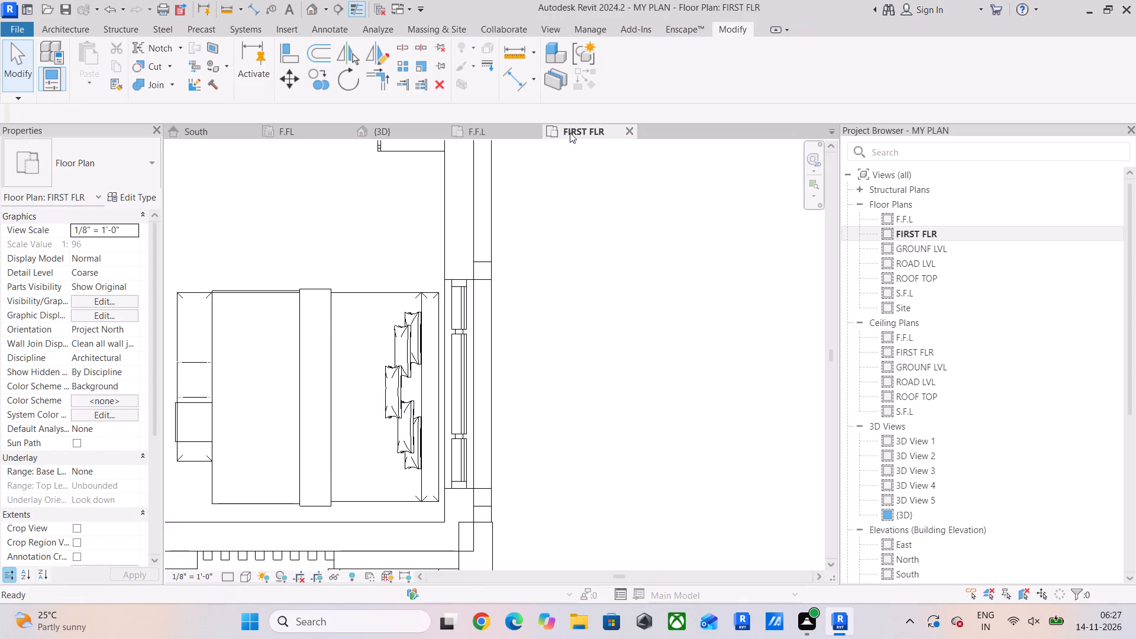
scroll(492, 273, down, 10)
middle_drag(498, 270, 554, 466)
middle_drag(560, 280, 550, 341)
scroll(539, 345, up, 11)
click(511, 360)
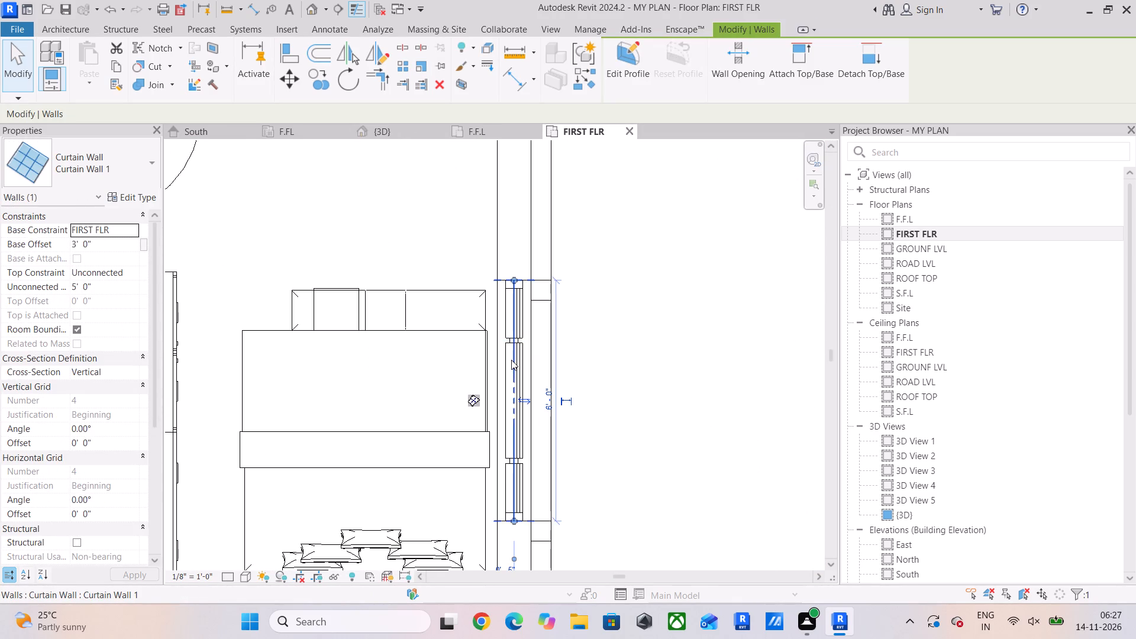
click(544, 406)
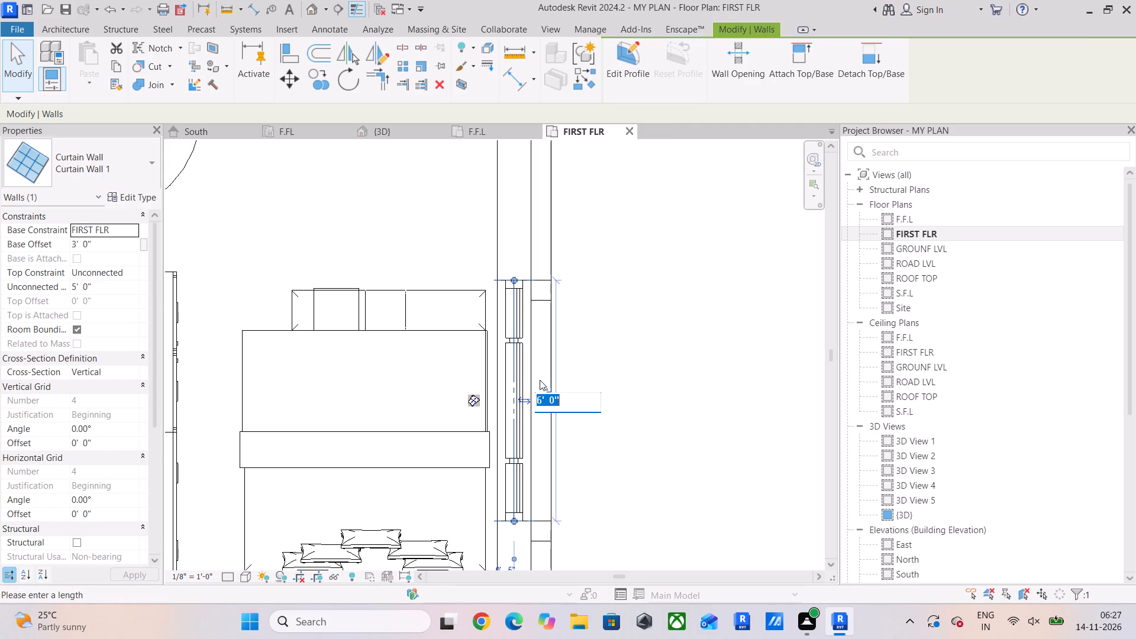
key(5)
key(apostrophe)
key(Return)
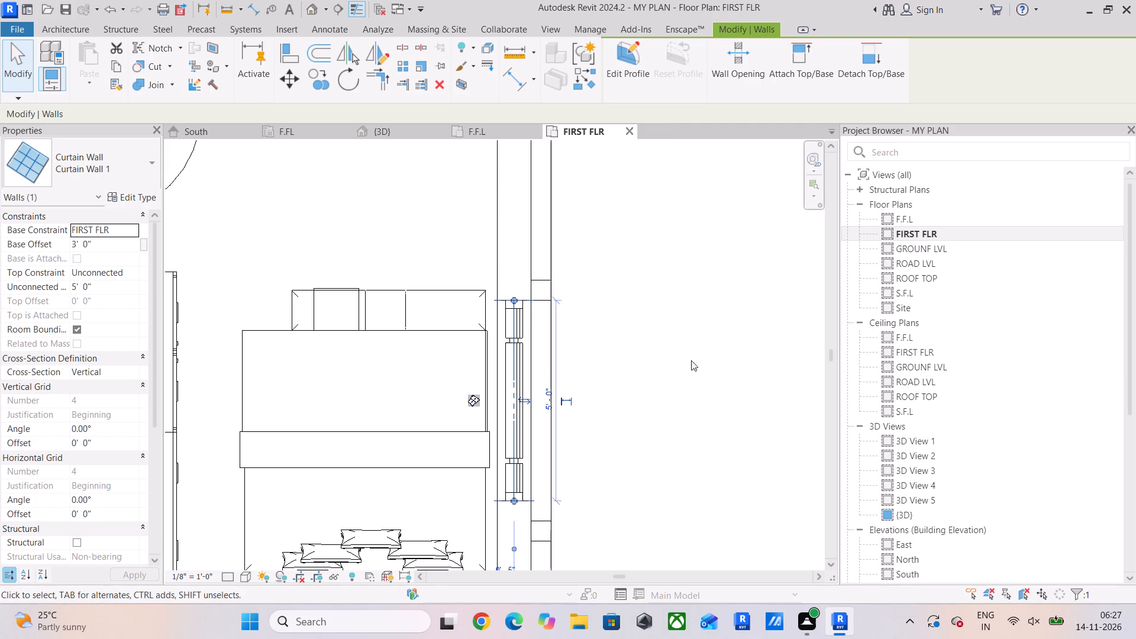
click(658, 289)
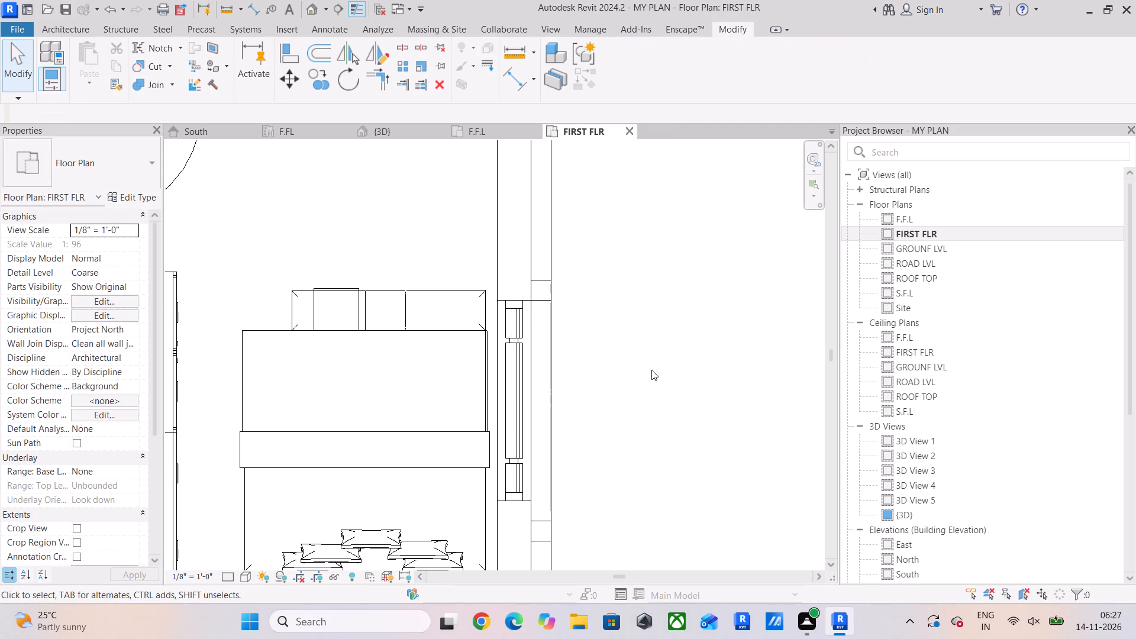
click(386, 131)
scroll(621, 308, down, 3)
middle_drag(621, 308, 603, 309)
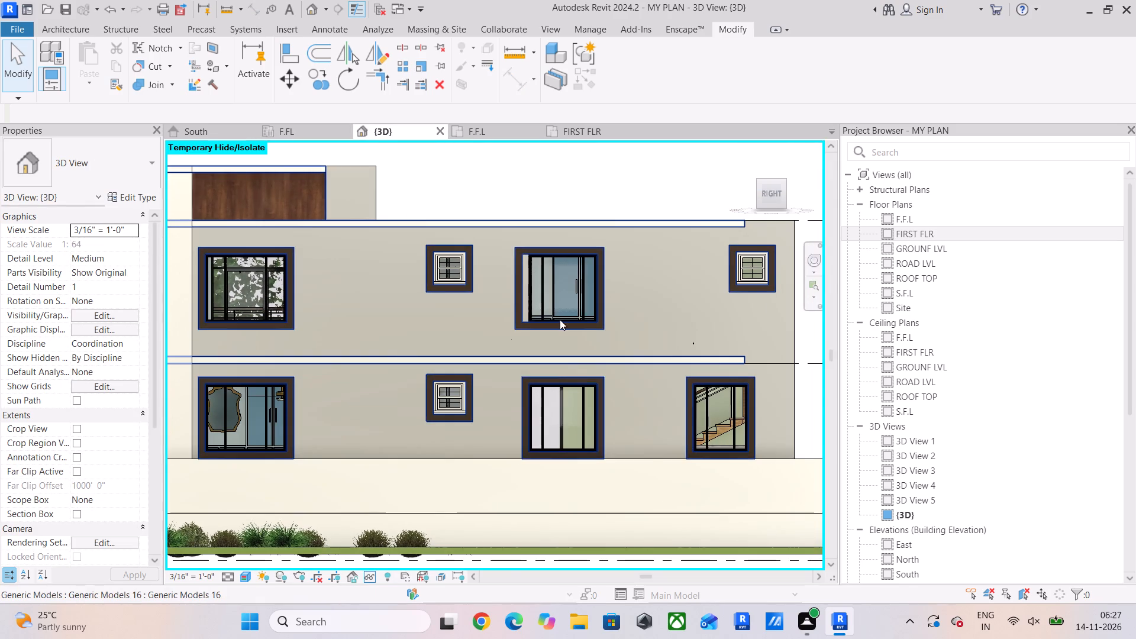
Edit the window frames' in-place extrusion and align the upper-storey middle frame's inner side line to the shortened curtain-wall window's edge.
click(522, 324)
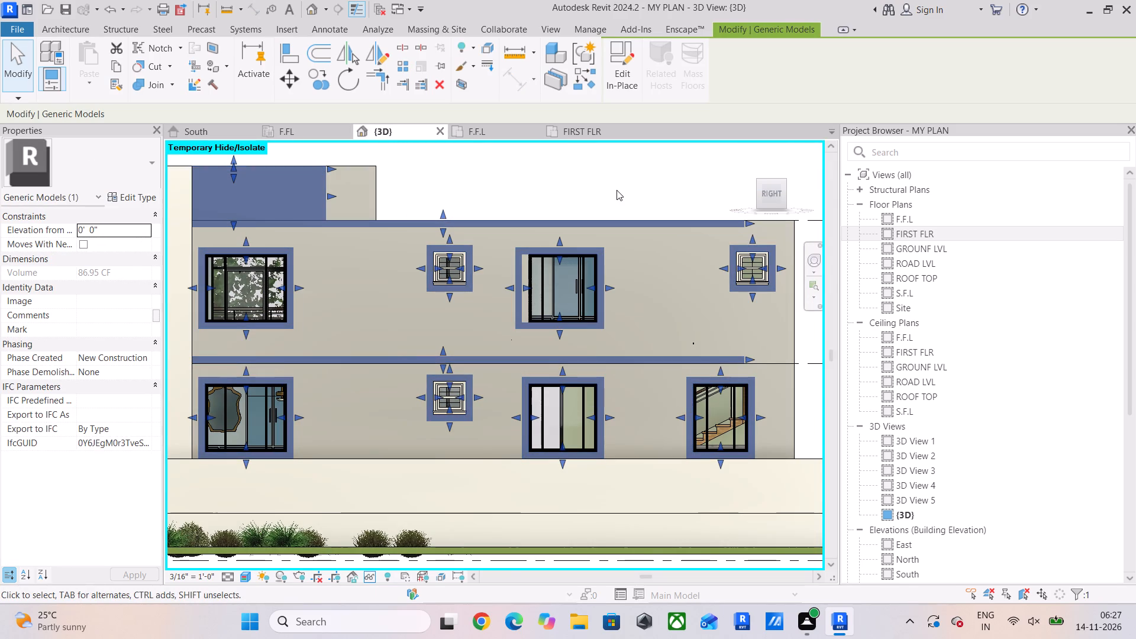
click(607, 73)
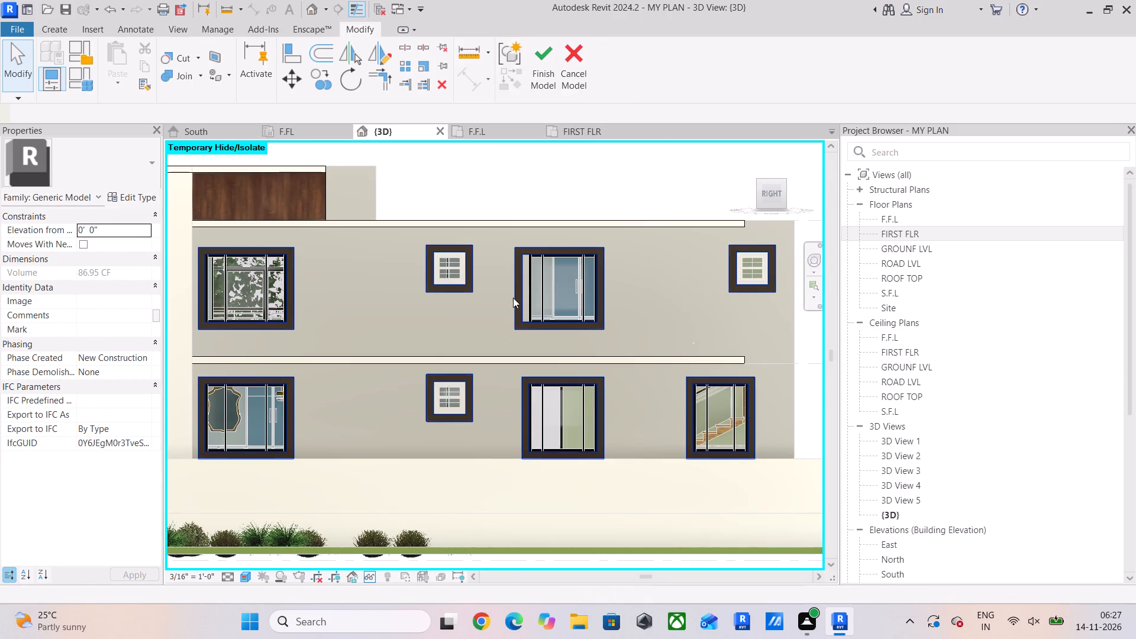
click(514, 293)
click(559, 72)
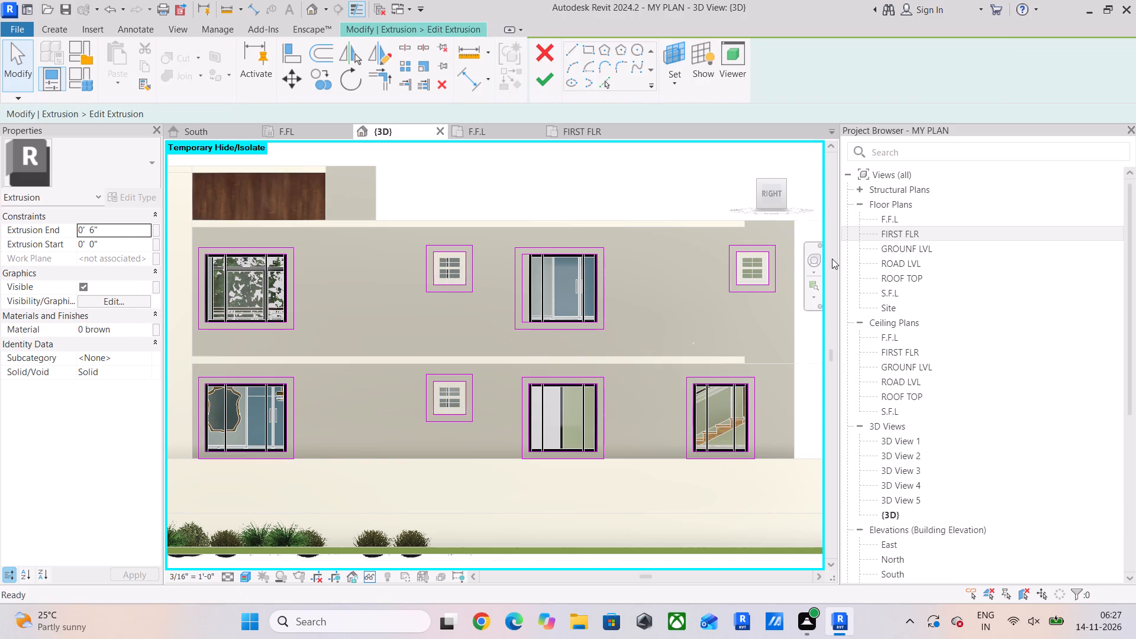
scroll(537, 262, up, 4)
click(516, 289)
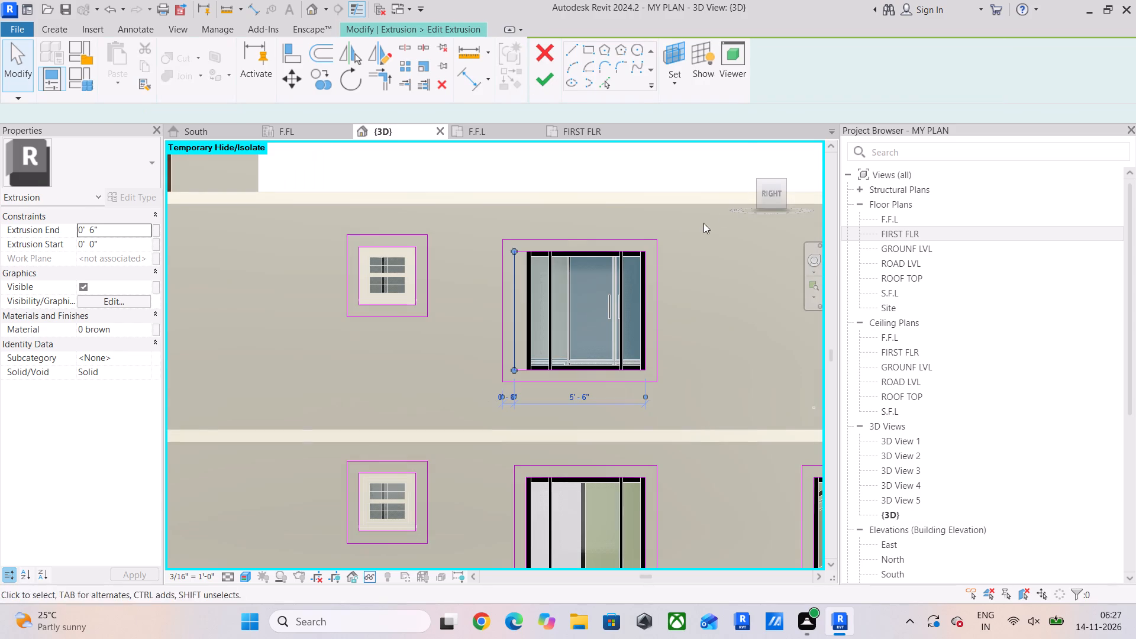
click(776, 188)
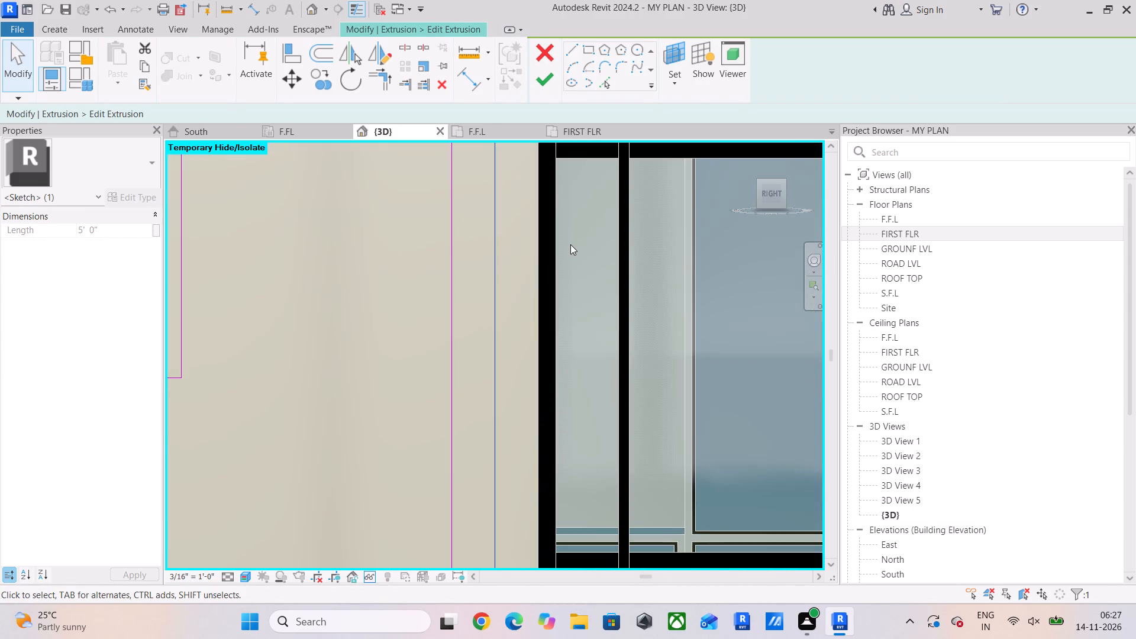
click(301, 59)
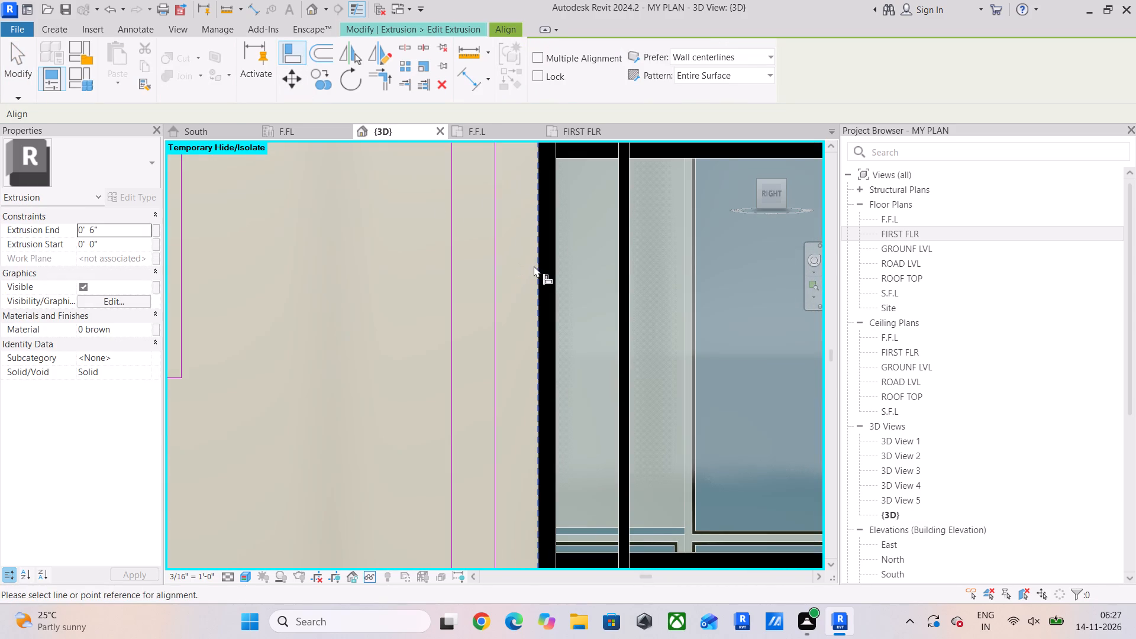
click(534, 266)
click(498, 295)
Align the upper-storey middle frame's outer side line with the outer side line of the frame directly below it.
scroll(522, 328, down, 4)
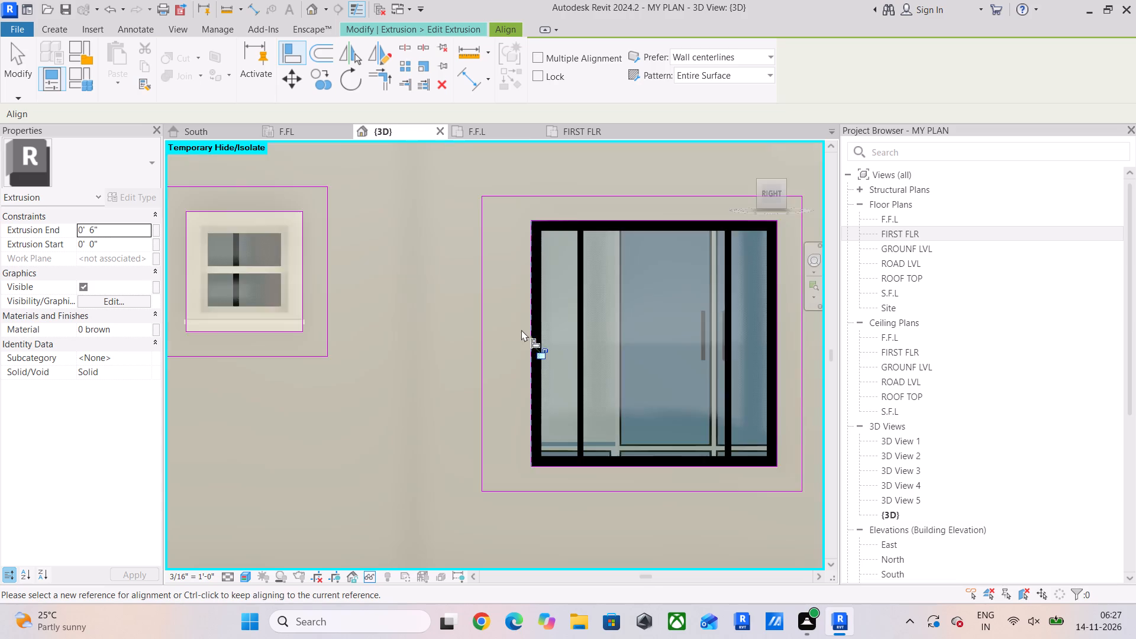
scroll(521, 330, down, 3)
middle_drag(521, 330, 503, 199)
scroll(503, 199, down, 1)
click(493, 422)
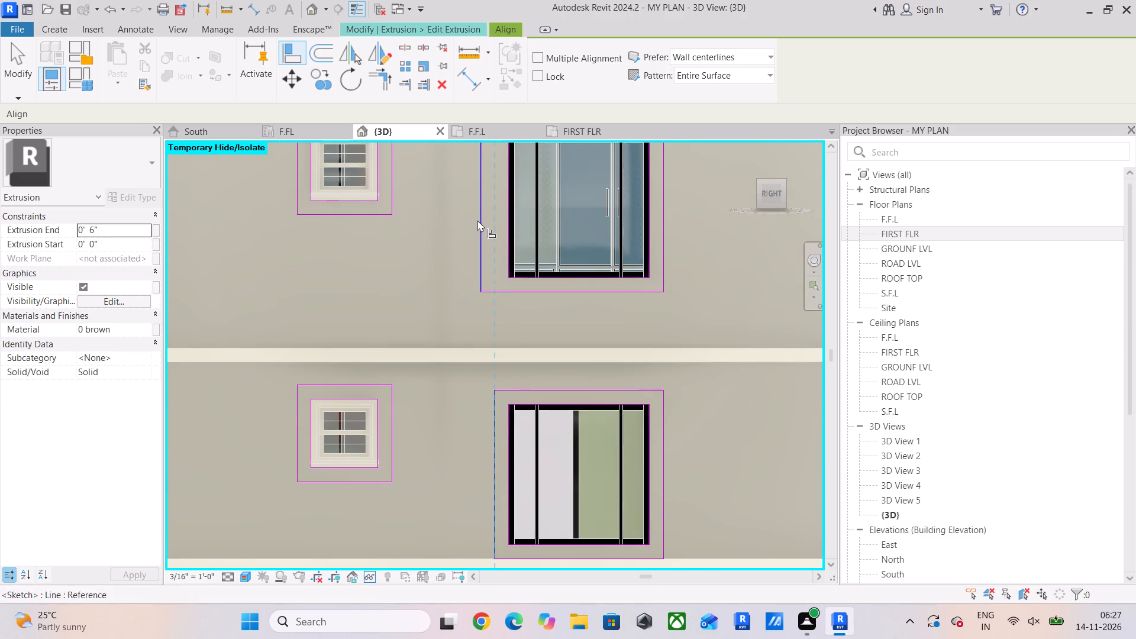
click(477, 220)
middle_drag(459, 267, 429, 340)
key(Escape)
key(Escape)
key(Escape)
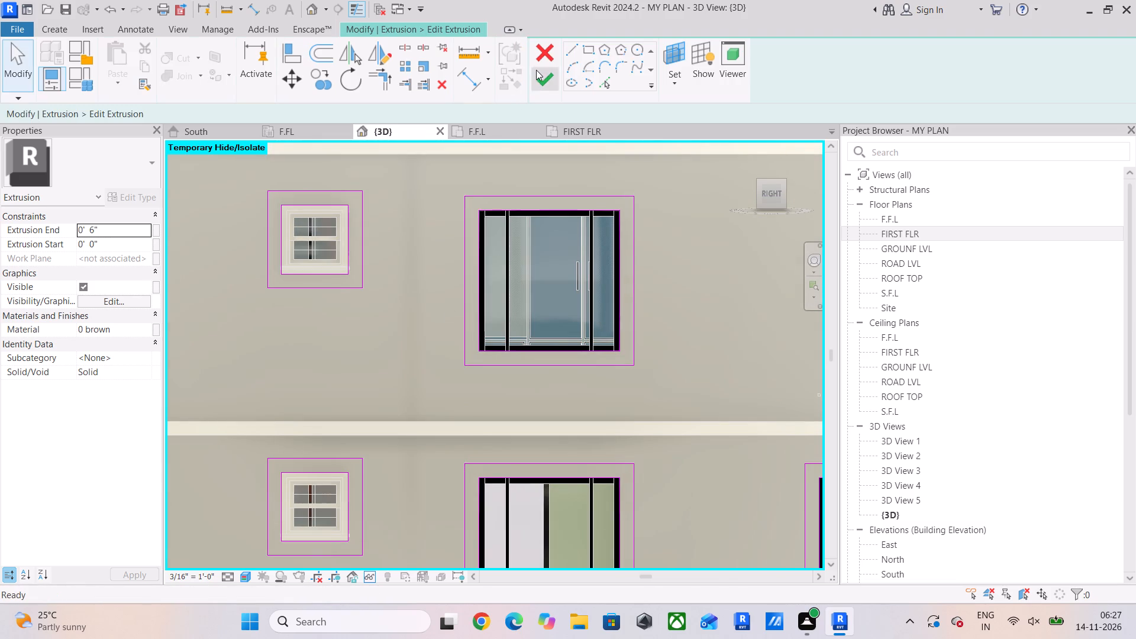
Finish the window frames' extrusion sketch and the in-place model.
click(536, 70)
scroll(705, 242, down, 2)
middle_drag(705, 242, 551, 241)
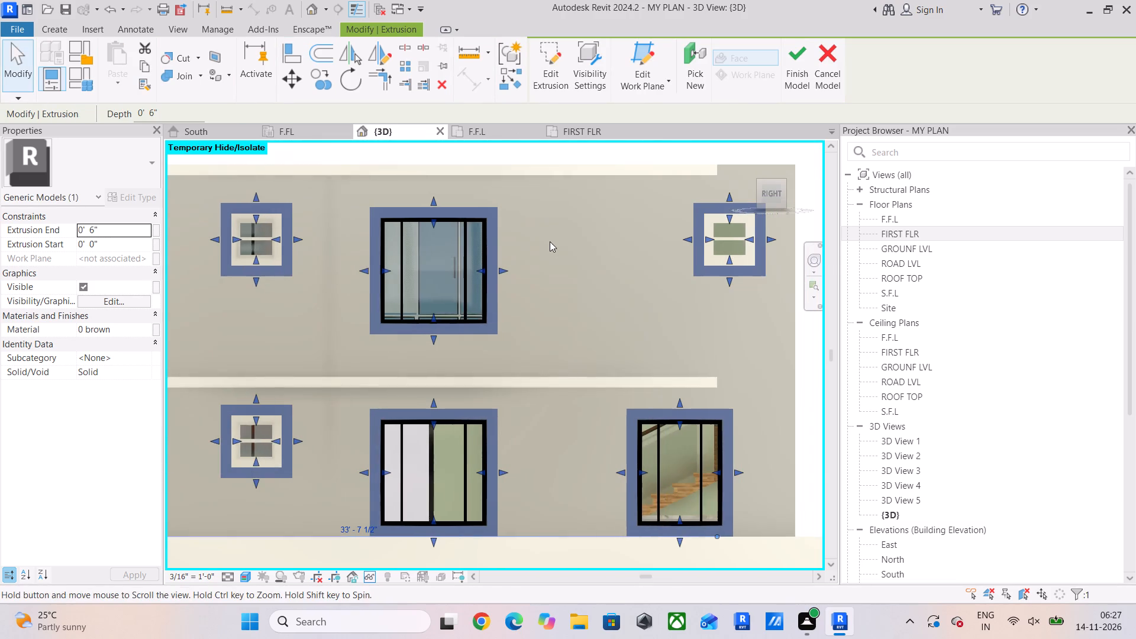
click(560, 226)
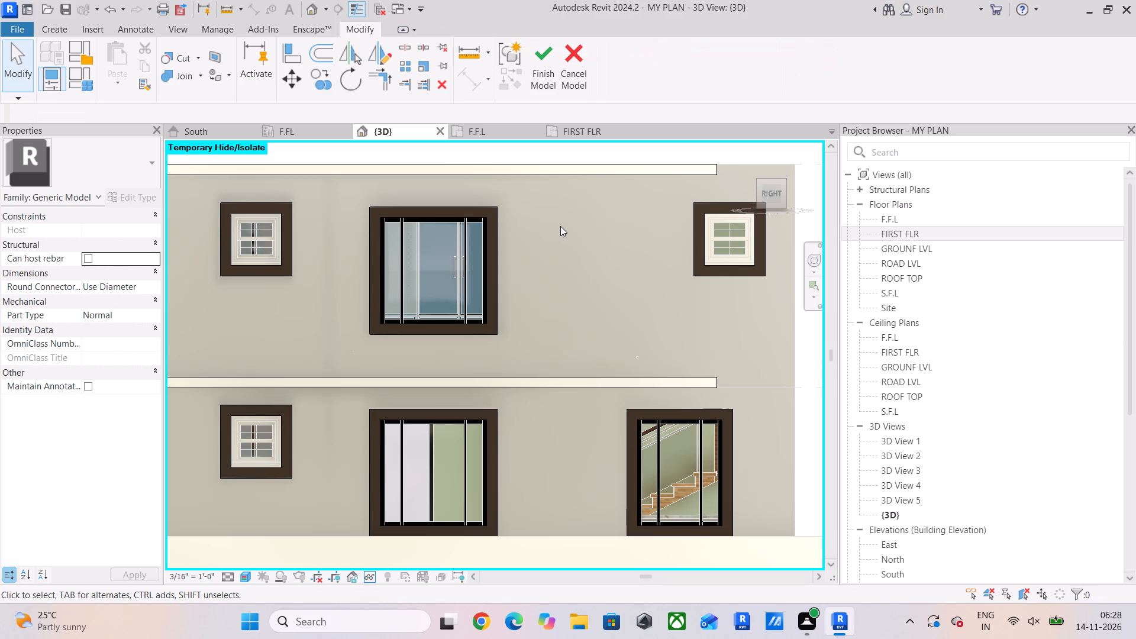
click(537, 55)
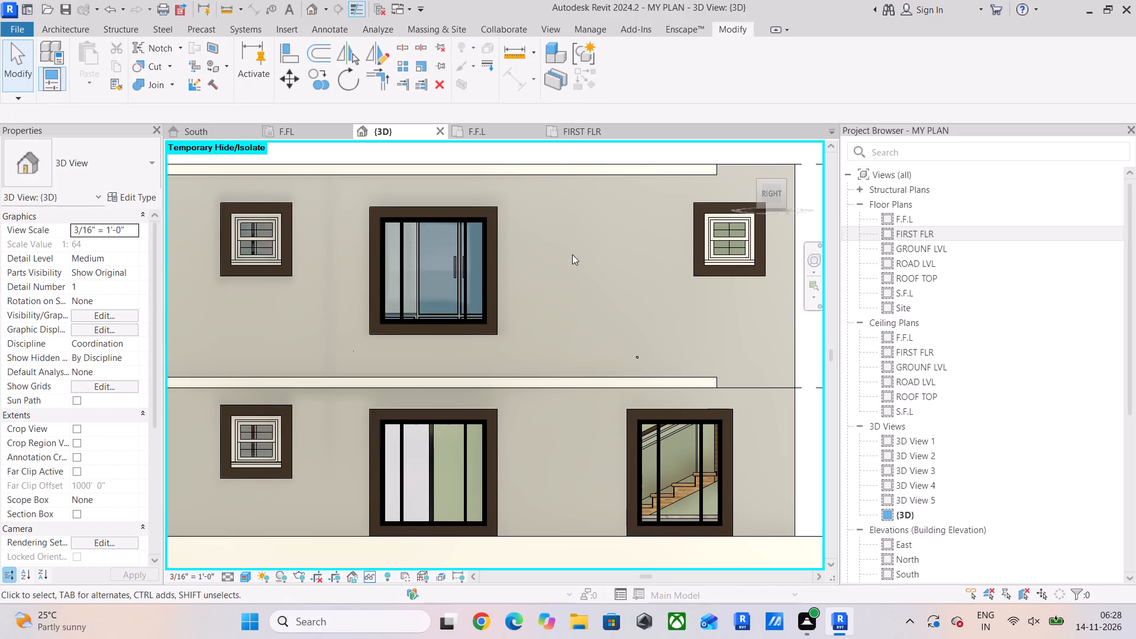
Delete the curtain-wall window in the upper storey of the house's back wall.
scroll(541, 285, down, 3)
shift+middle_drag(541, 285, 603, 312)
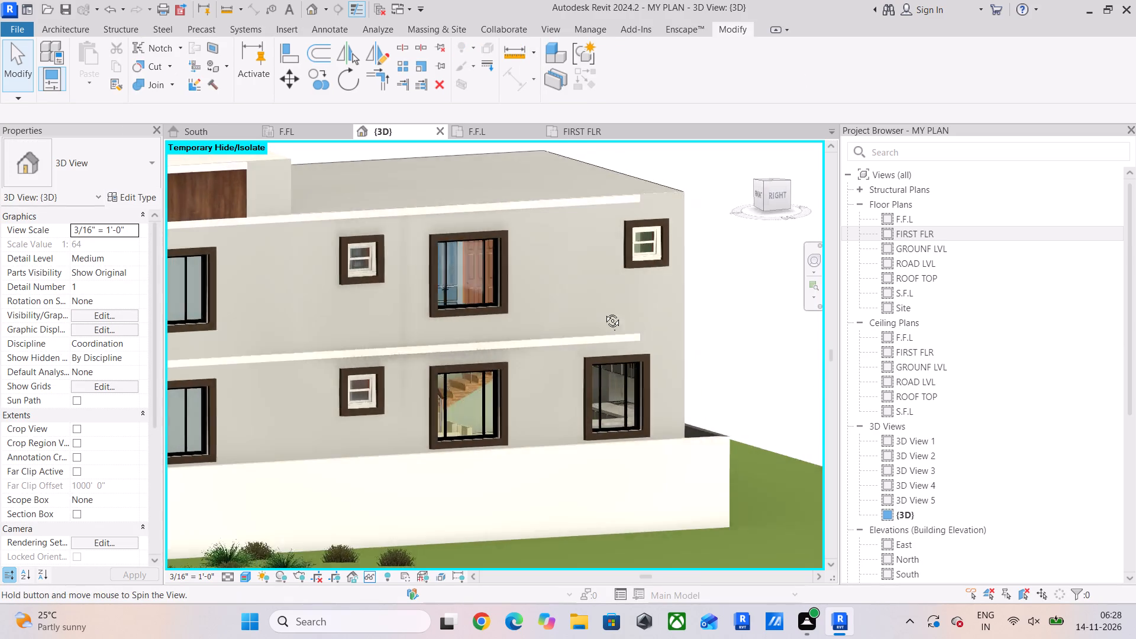
shift+middle_drag(603, 312, 648, 346)
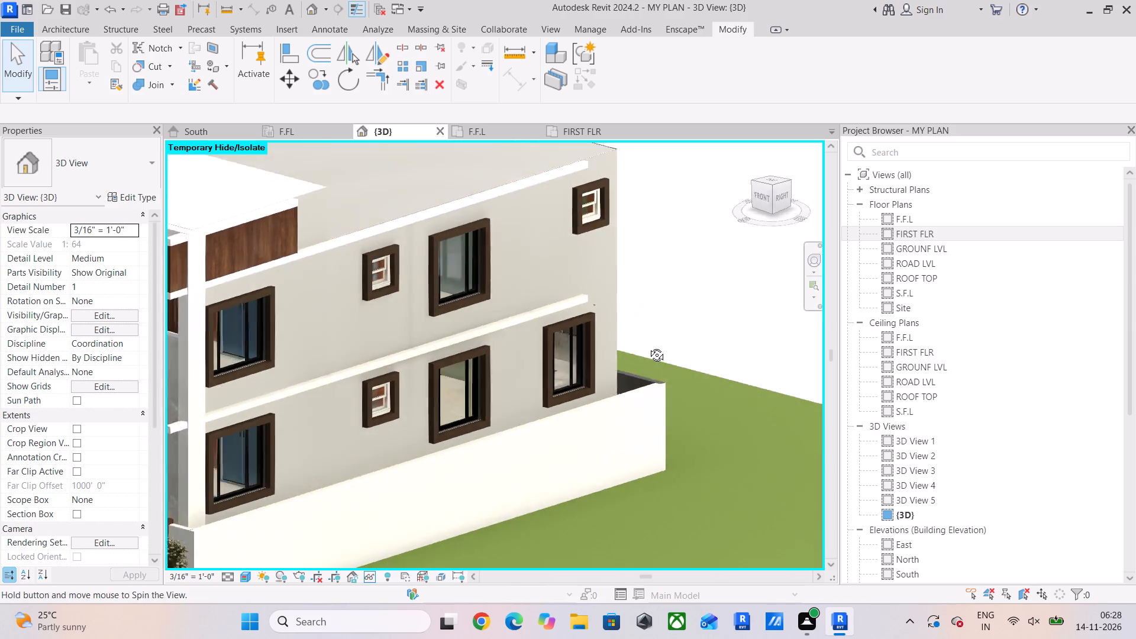
shift+middle_drag(648, 346, 586, 343)
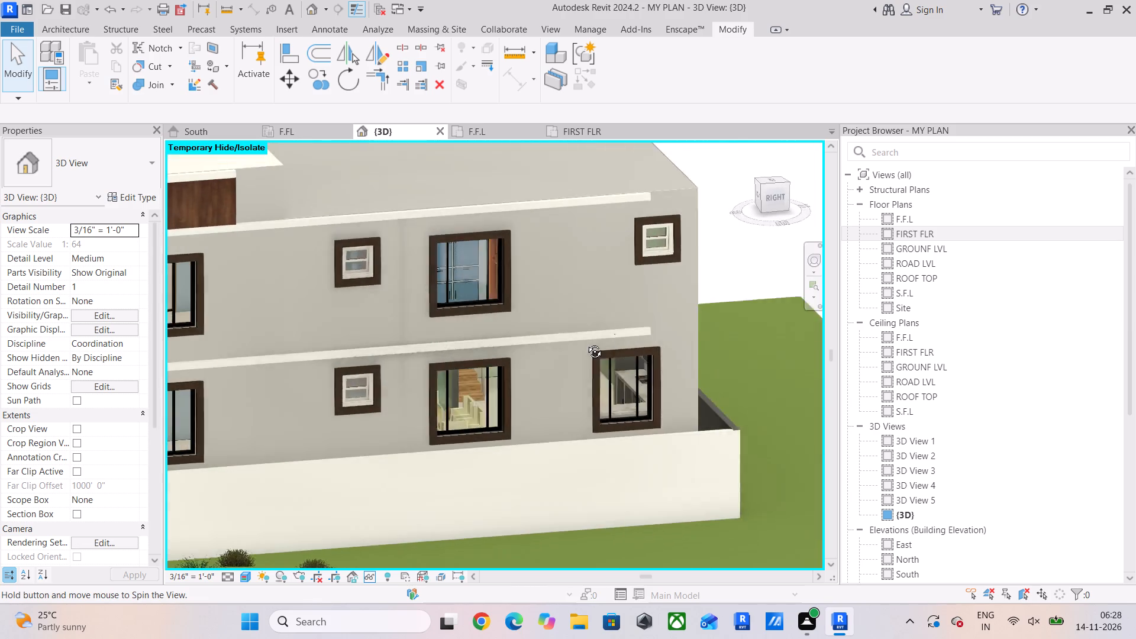
shift+middle_drag(586, 343, 327, 317)
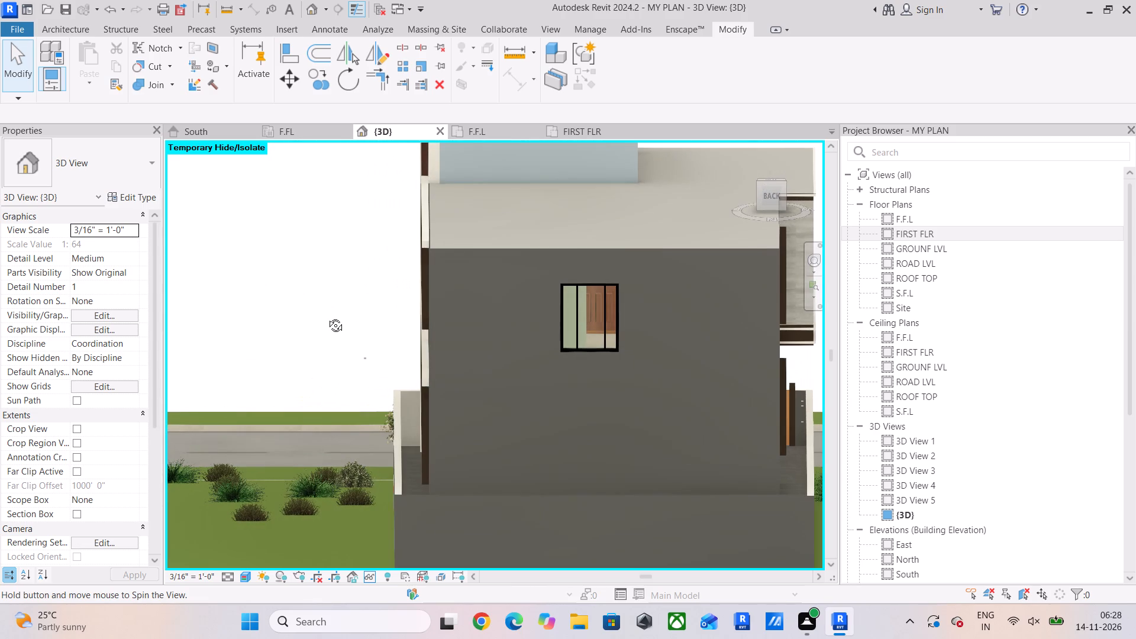
shift+middle_drag(327, 317, 343, 321)
click(617, 292)
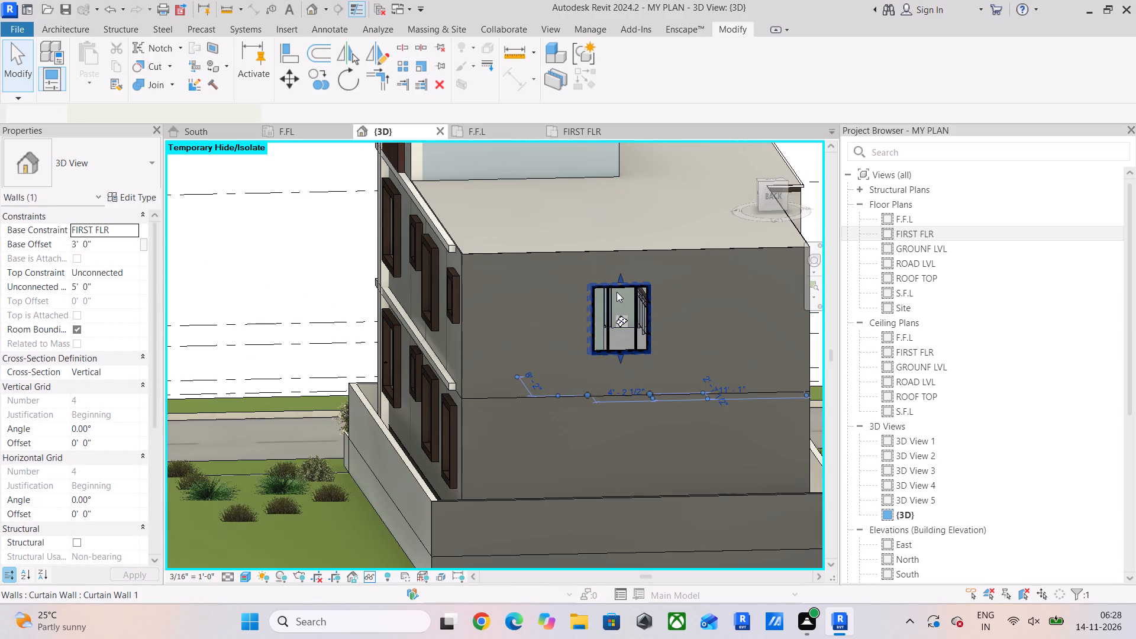
key(Delete)
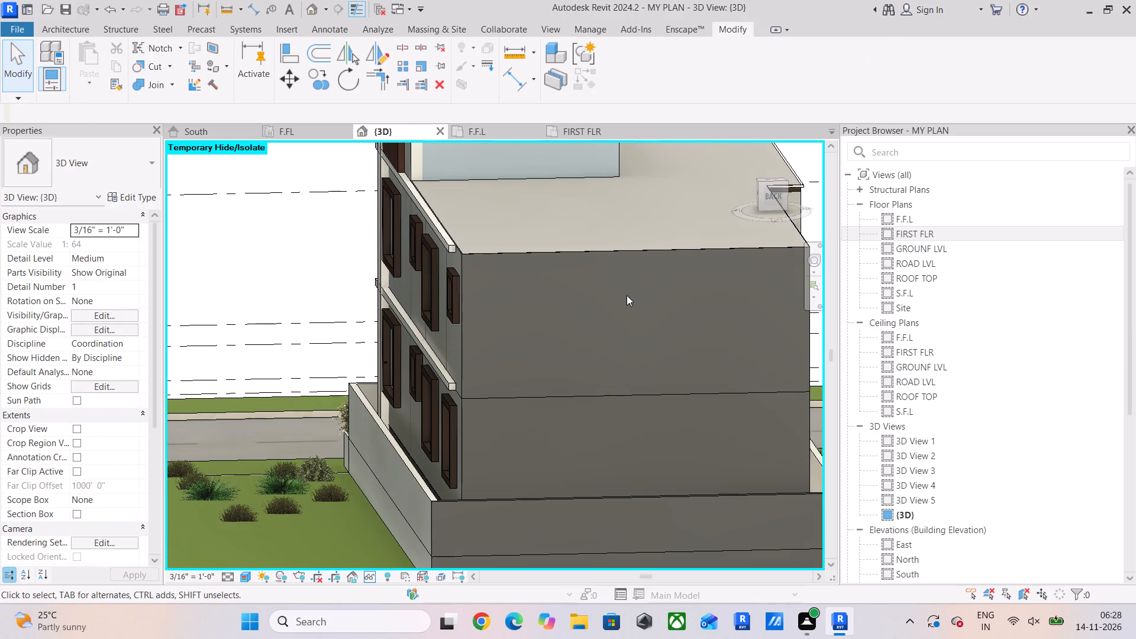
Inspect the house exterior around the left side, front and right side, checking the window frames and facade.
scroll(627, 297, down, 5)
shift+middle_drag(659, 318, 396, 322)
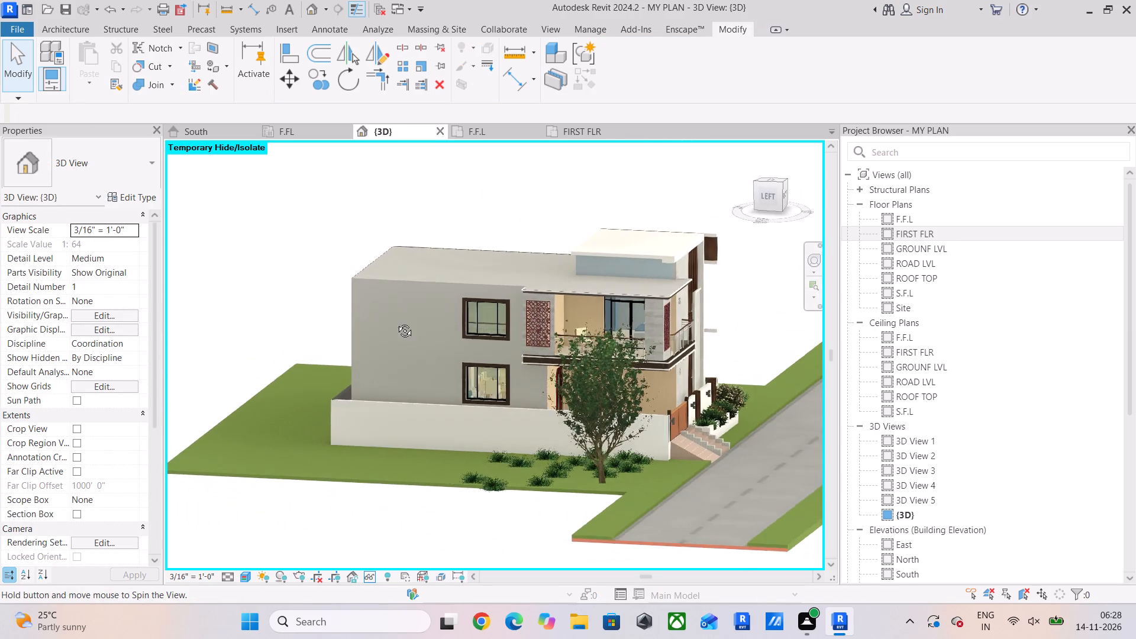
shift+middle_drag(396, 322, 405, 322)
scroll(482, 334, up, 8)
scroll(559, 343, down, 4)
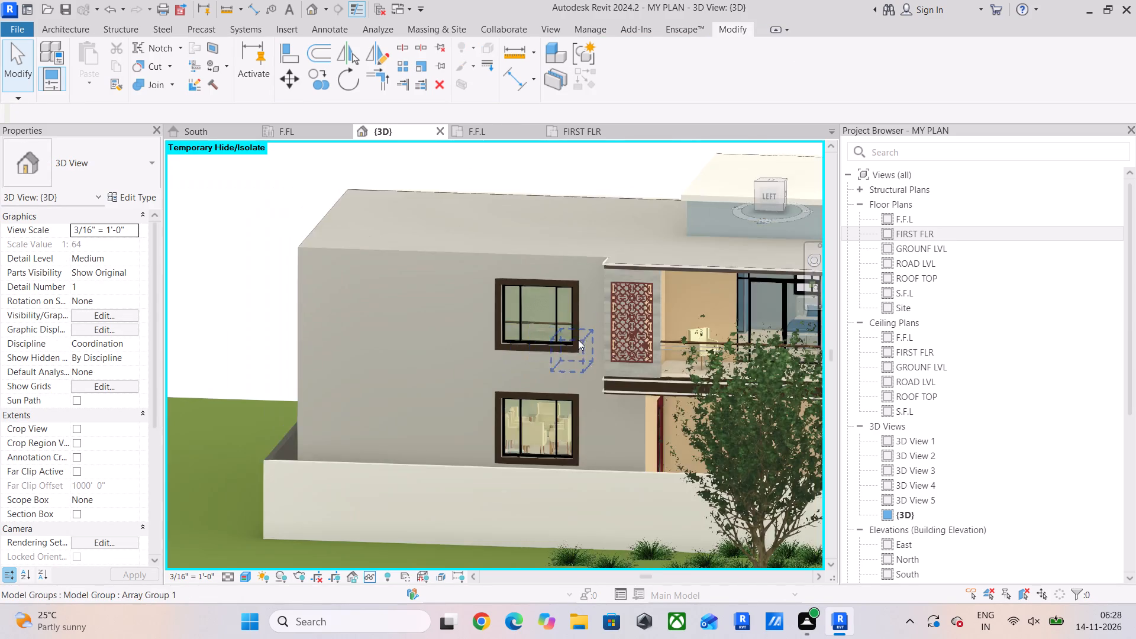
scroll(540, 253, down, 4)
shift+middle_drag(586, 277, 380, 288)
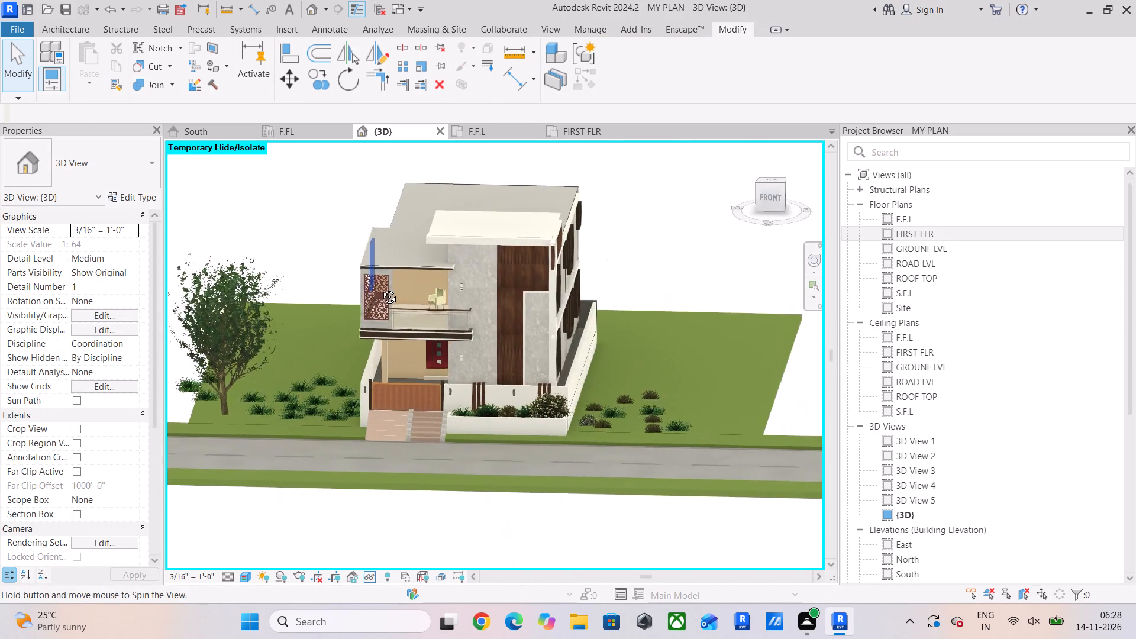
shift+middle_drag(380, 288, 350, 243)
middle_drag(393, 279, 396, 293)
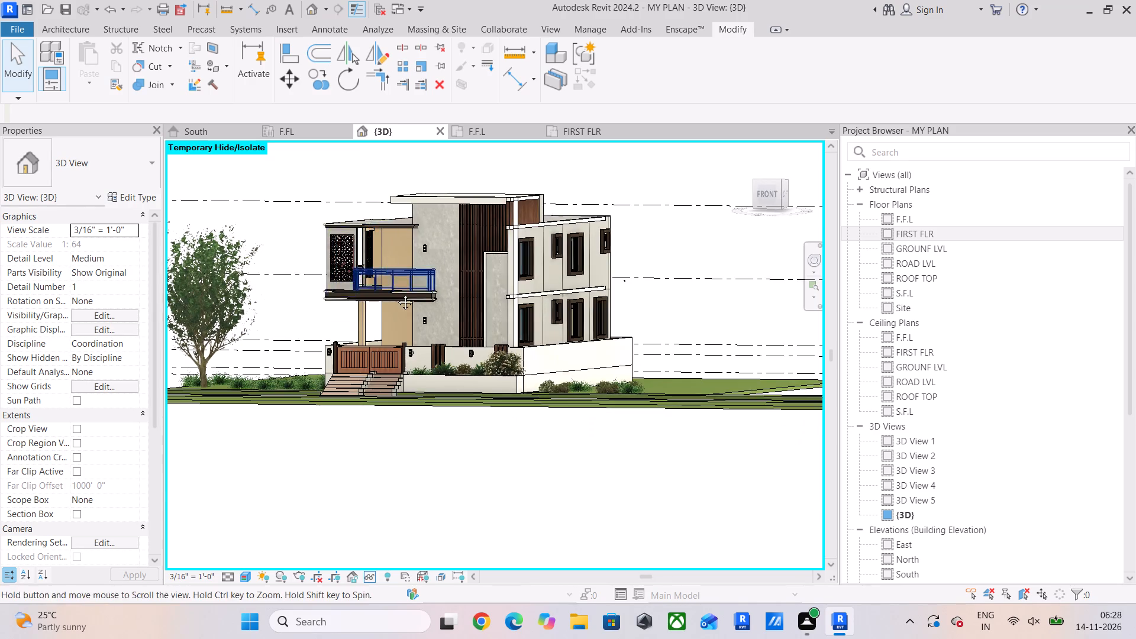
middle_drag(396, 293, 418, 386)
shift+middle_drag(419, 379, 415, 366)
shift+middle_drag(415, 366, 421, 379)
scroll(409, 353, up, 4)
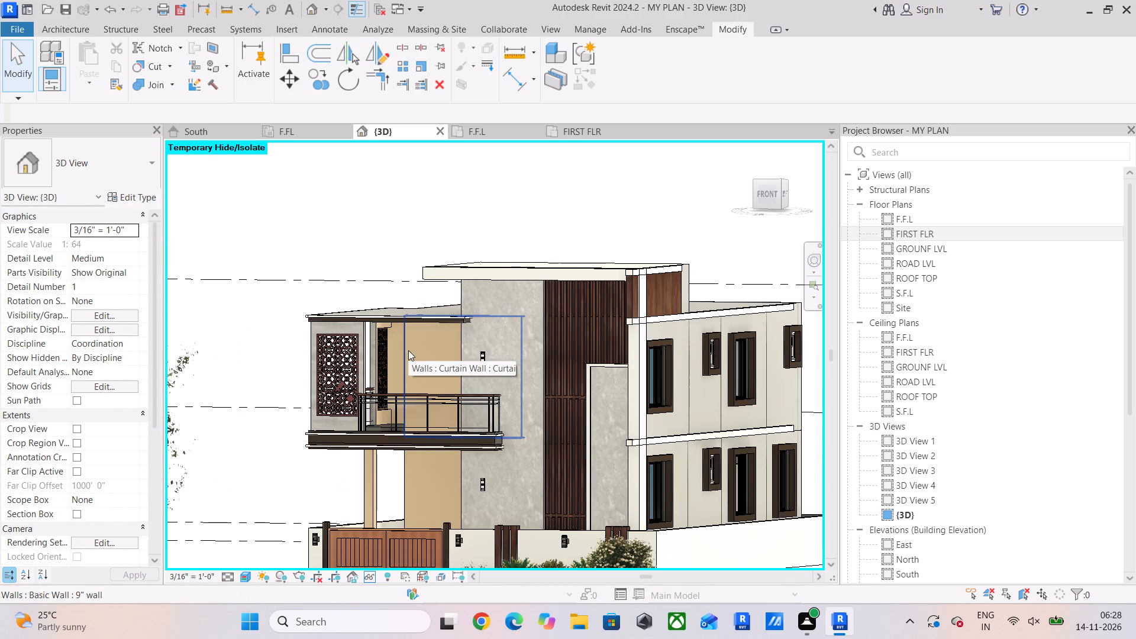
In the F.F.L plan, check the plot's overall width with an Aligned dimension between the side boundary walls' outer faces.
click(472, 139)
scroll(515, 208, down, 6)
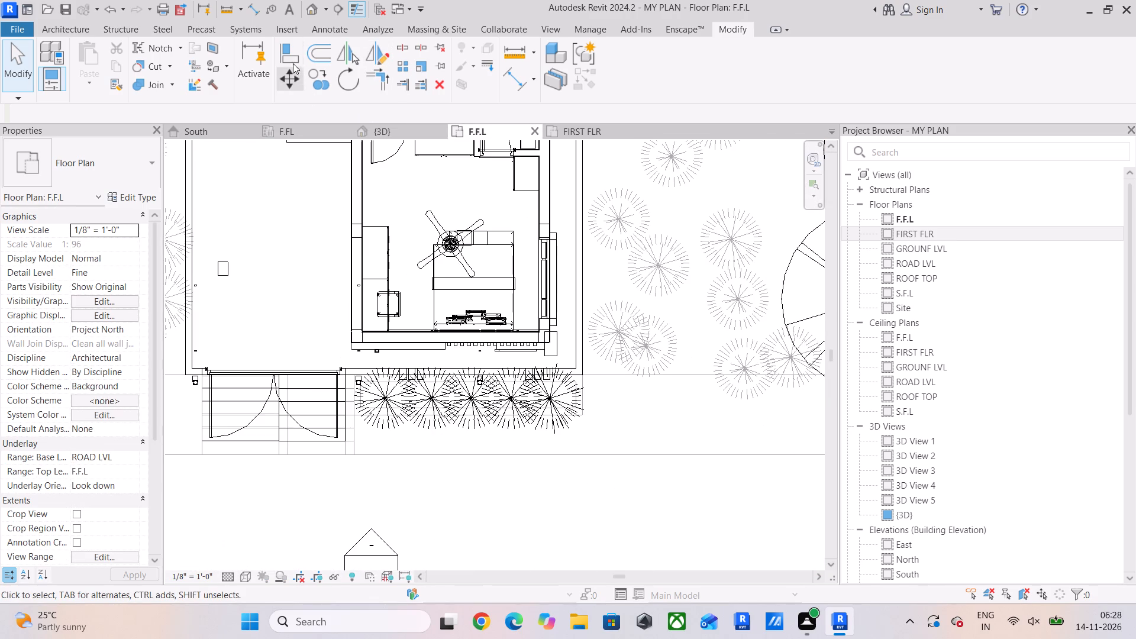
click(288, 57)
click(508, 82)
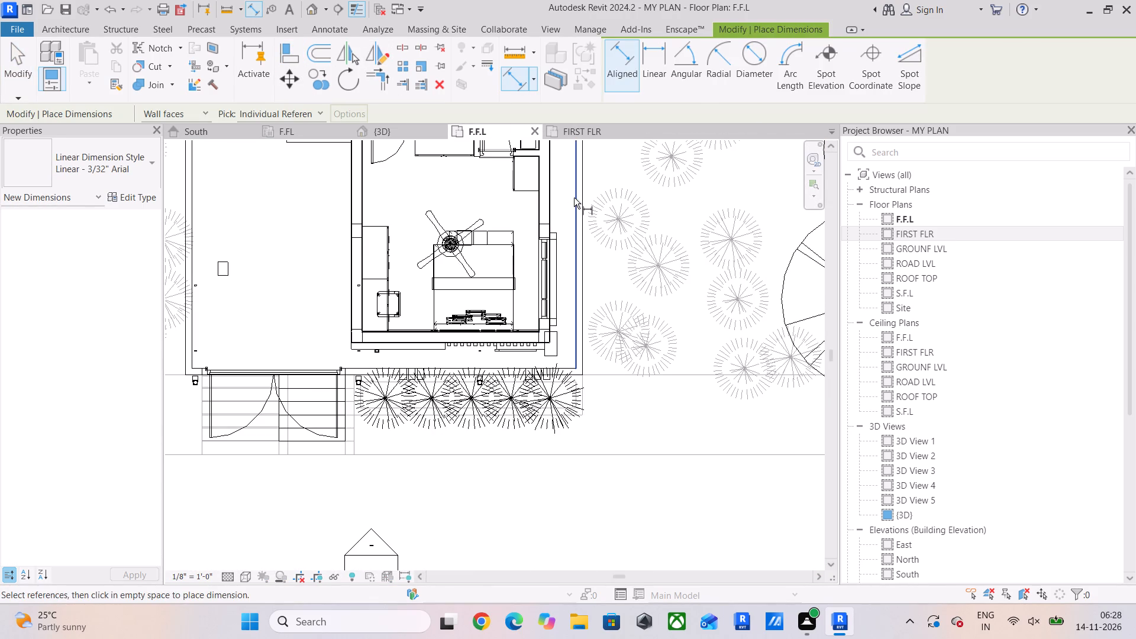
scroll(574, 198, down, 3)
middle_drag(575, 199, 617, 309)
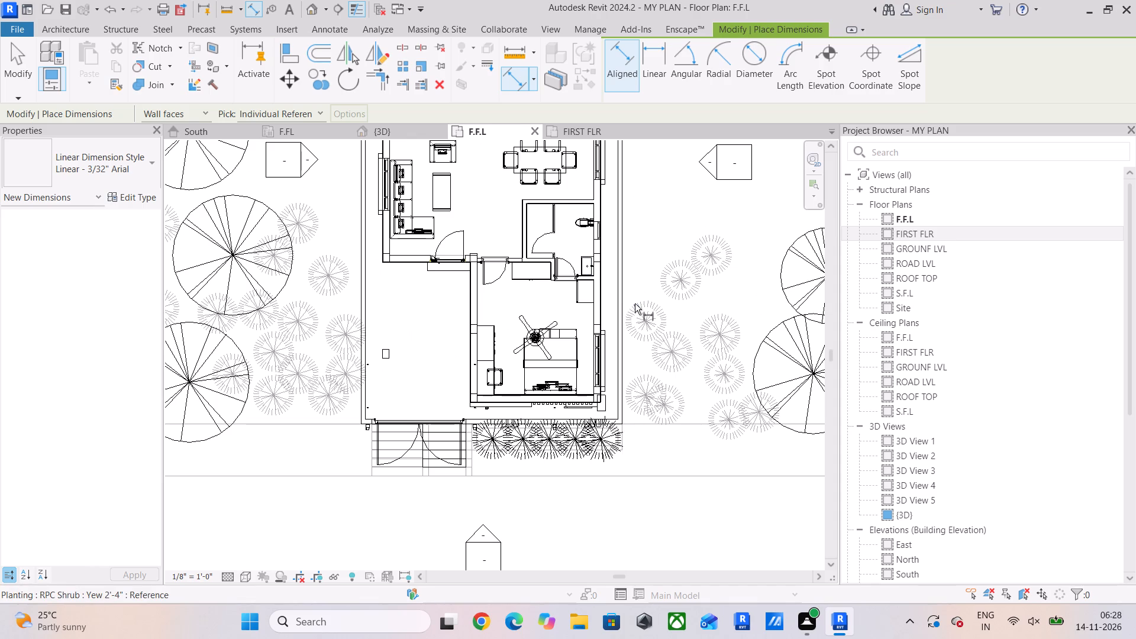
click(627, 312)
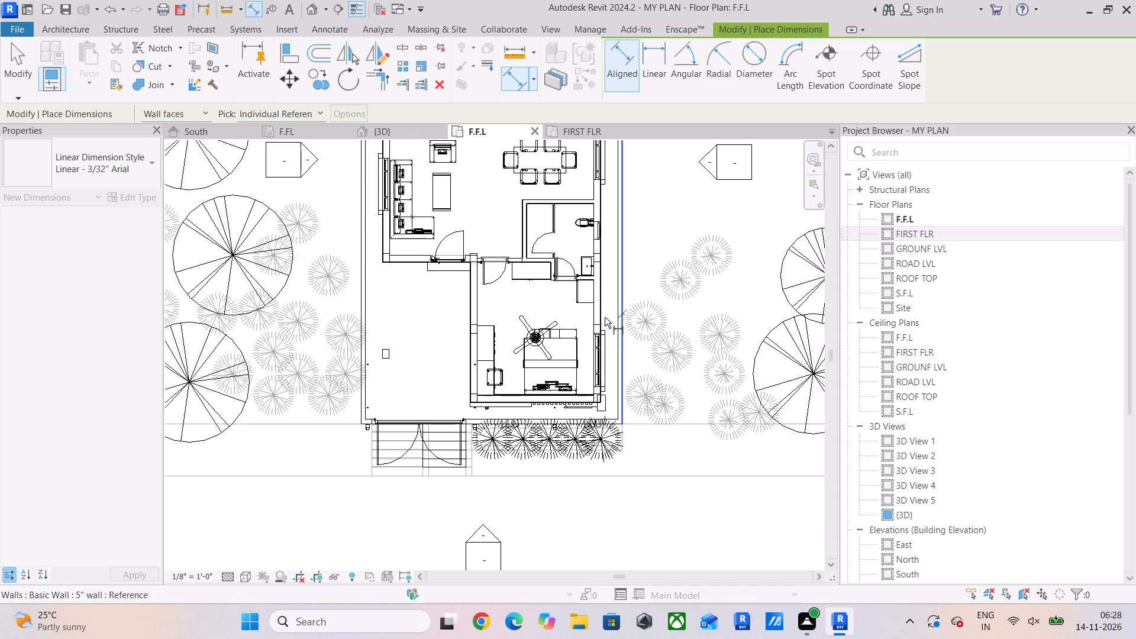
click(359, 305)
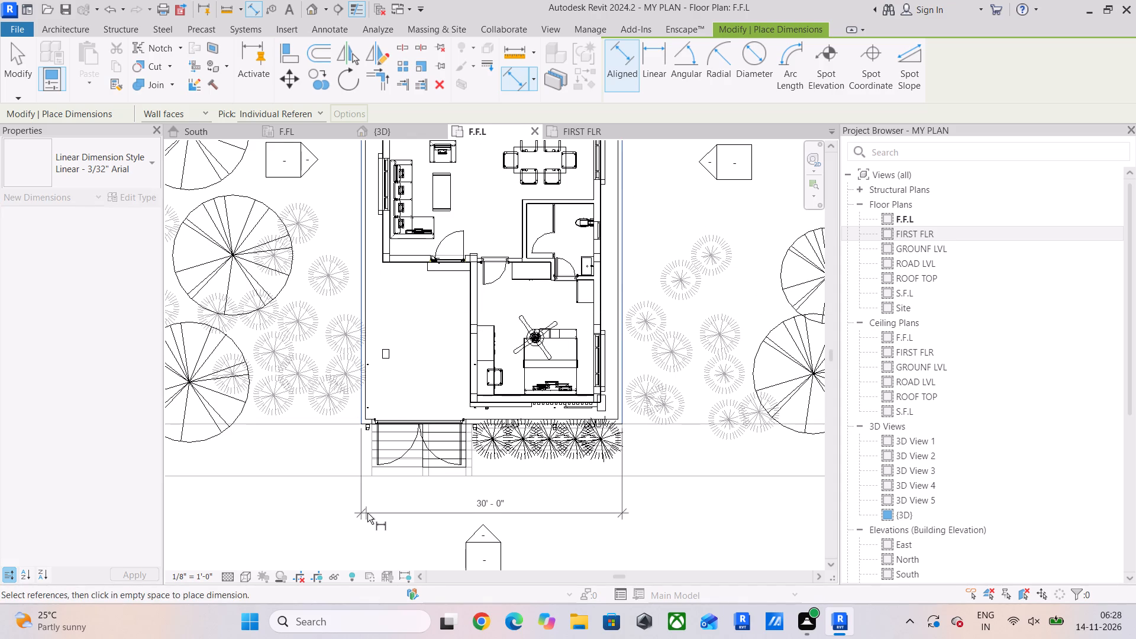
key(Escape)
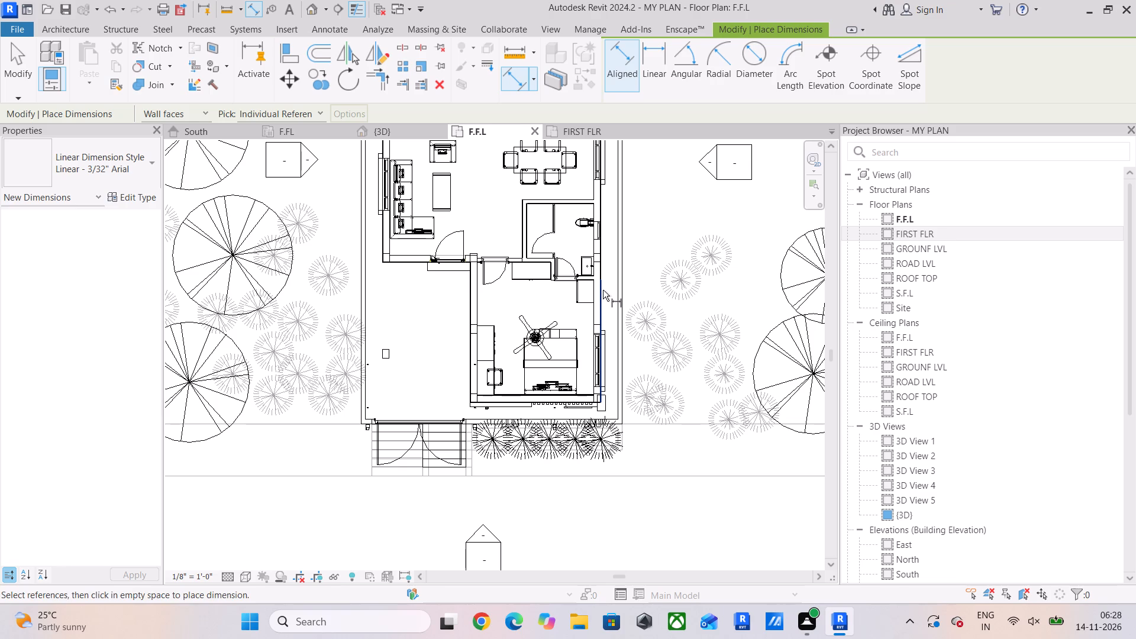
Check the house's width between the outer faces of its side walls, leaving no dimension placed.
click(603, 290)
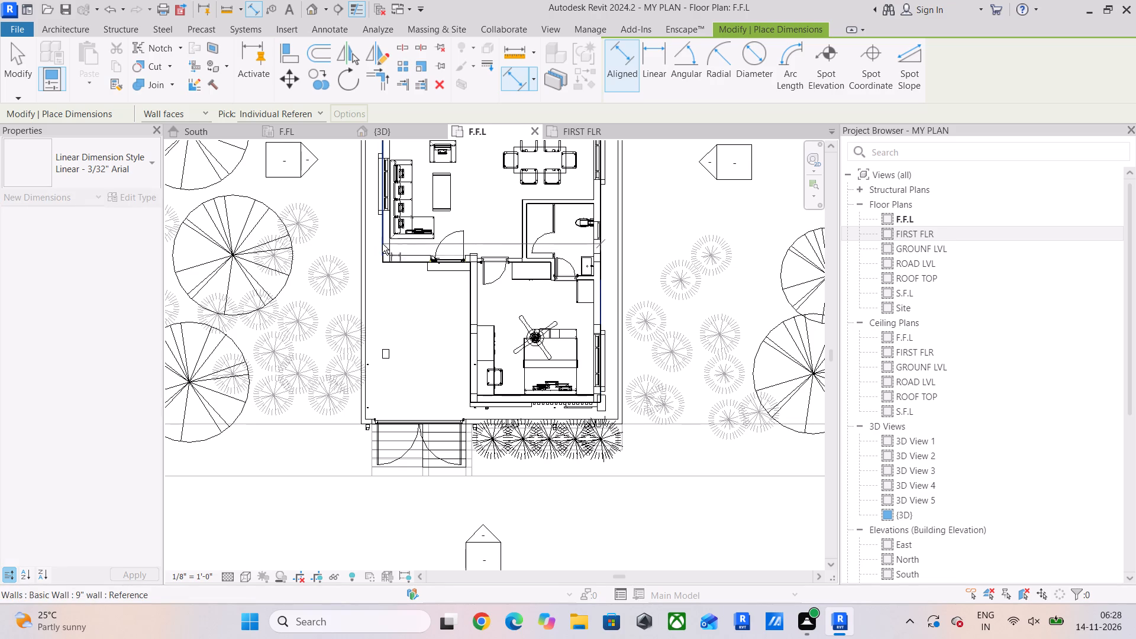
click(382, 244)
key(Escape)
scroll(514, 306, down, 3)
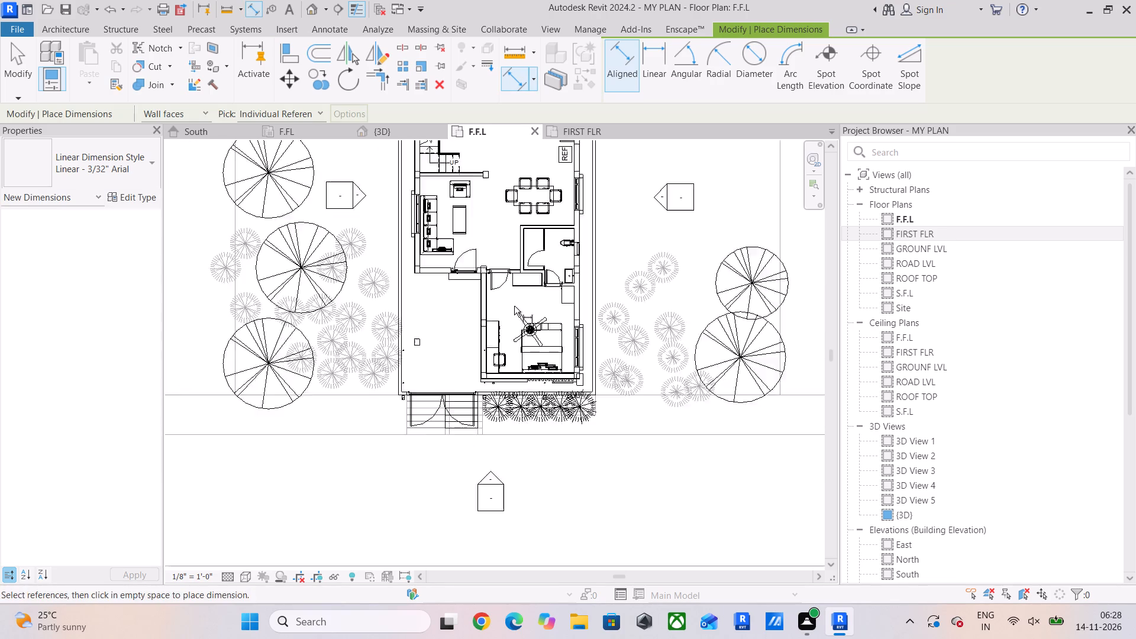
scroll(514, 306, down, 1)
middle_drag(493, 316, 422, 378)
key(Escape)
key(Escape)
key(Escape)
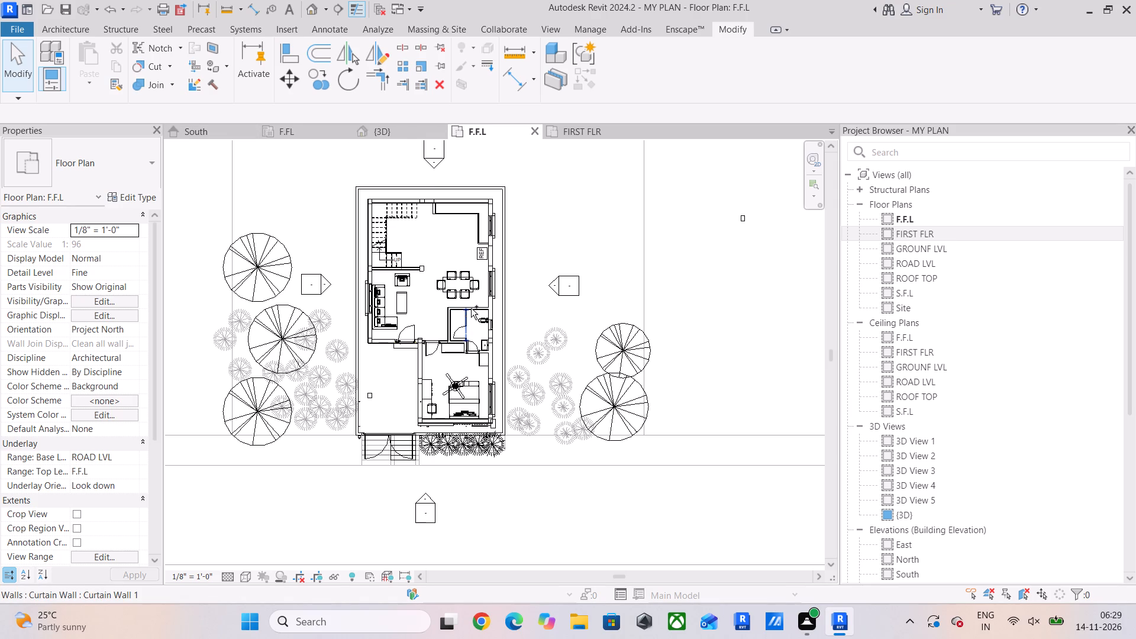
Save the MY PLAN project.
key(ctrl+s)
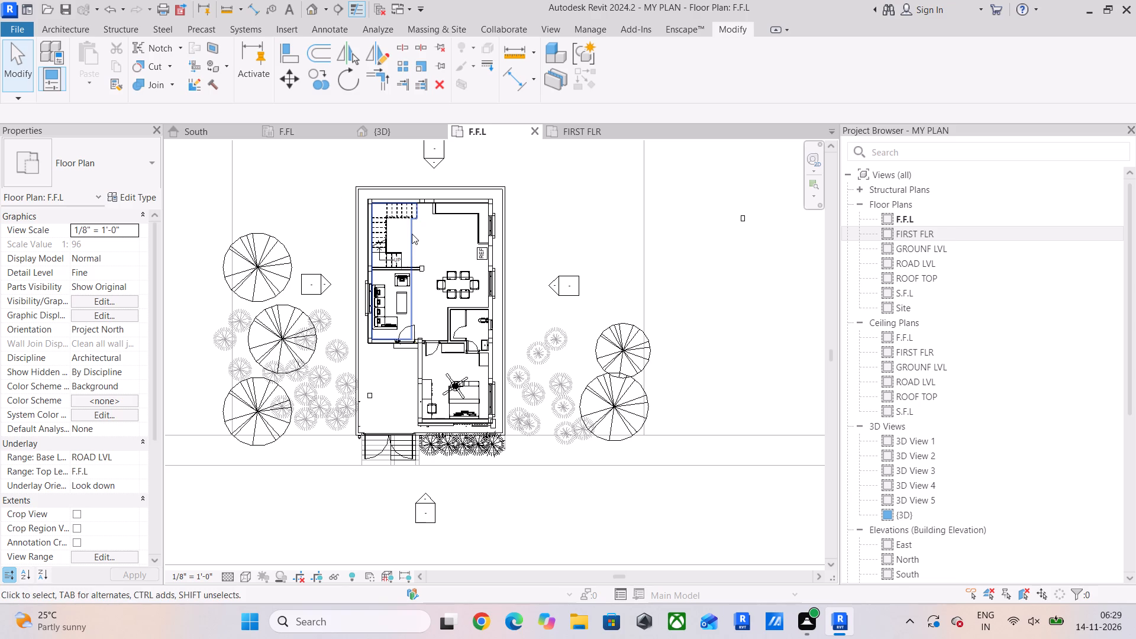
Switch to Project2's South elevation and close MY PLAN's {3D}, F.F.L and FIRST FLR views.
click(203, 133)
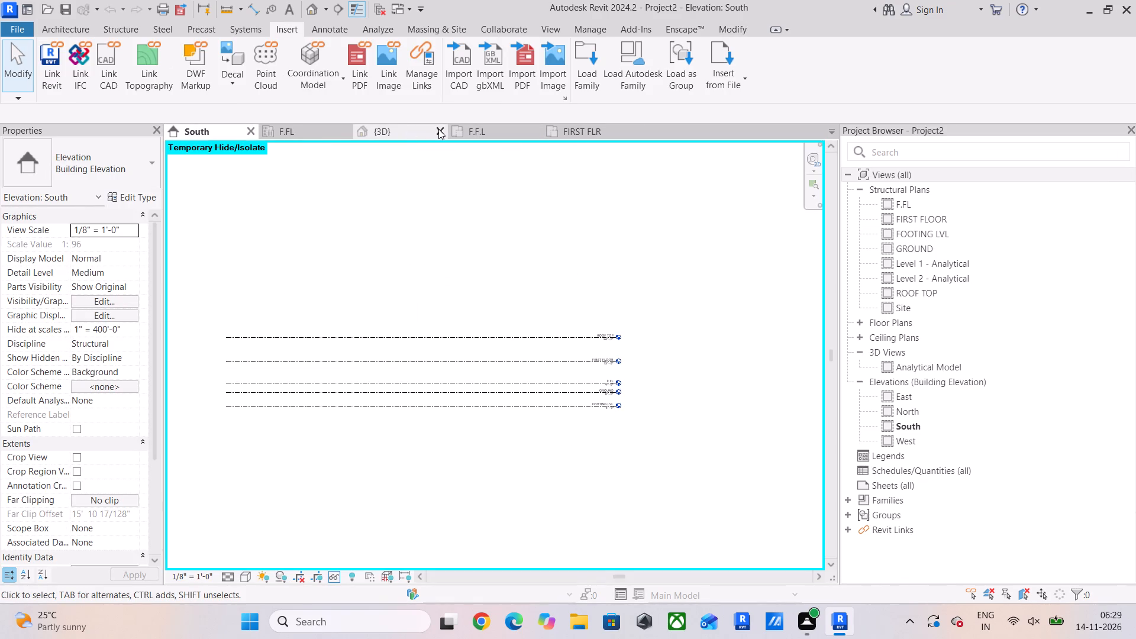
click(438, 129)
click(438, 129)
click(438, 129)
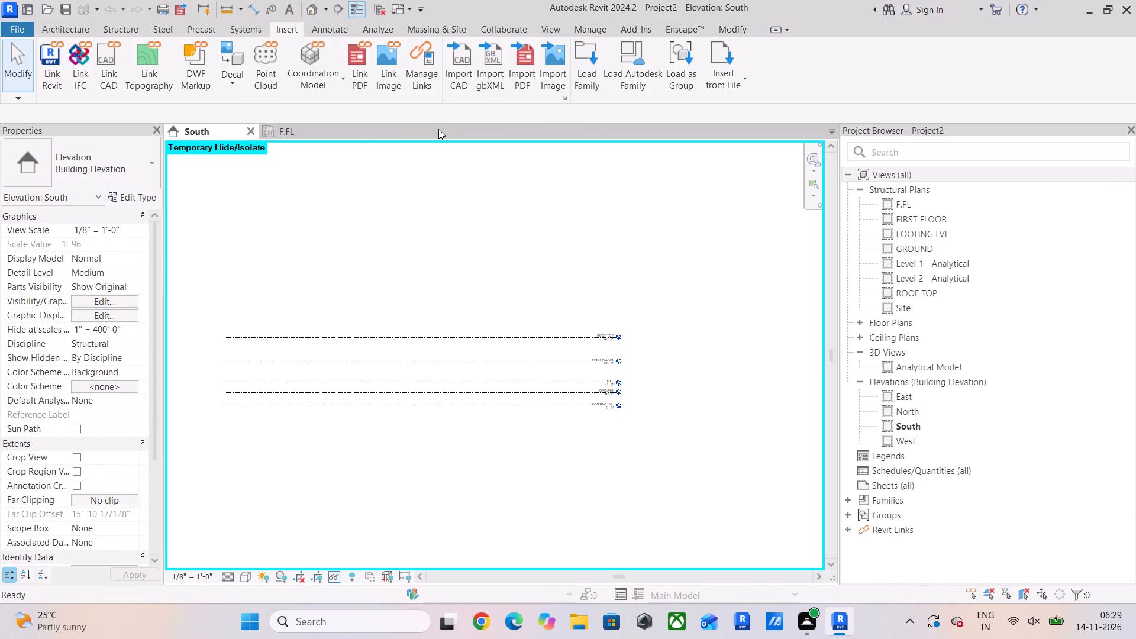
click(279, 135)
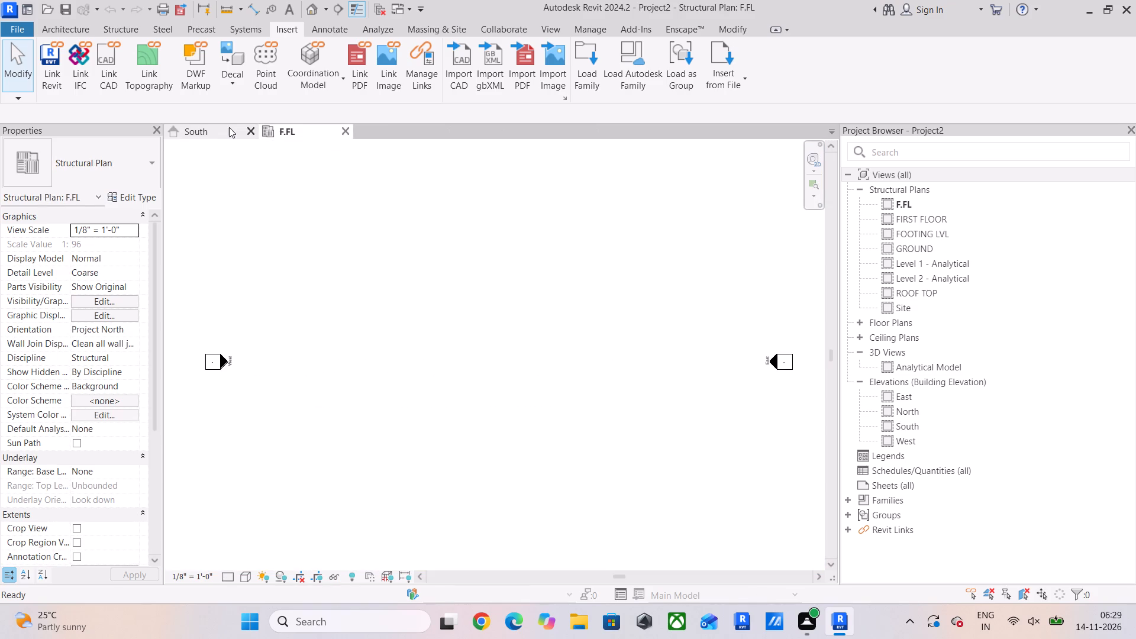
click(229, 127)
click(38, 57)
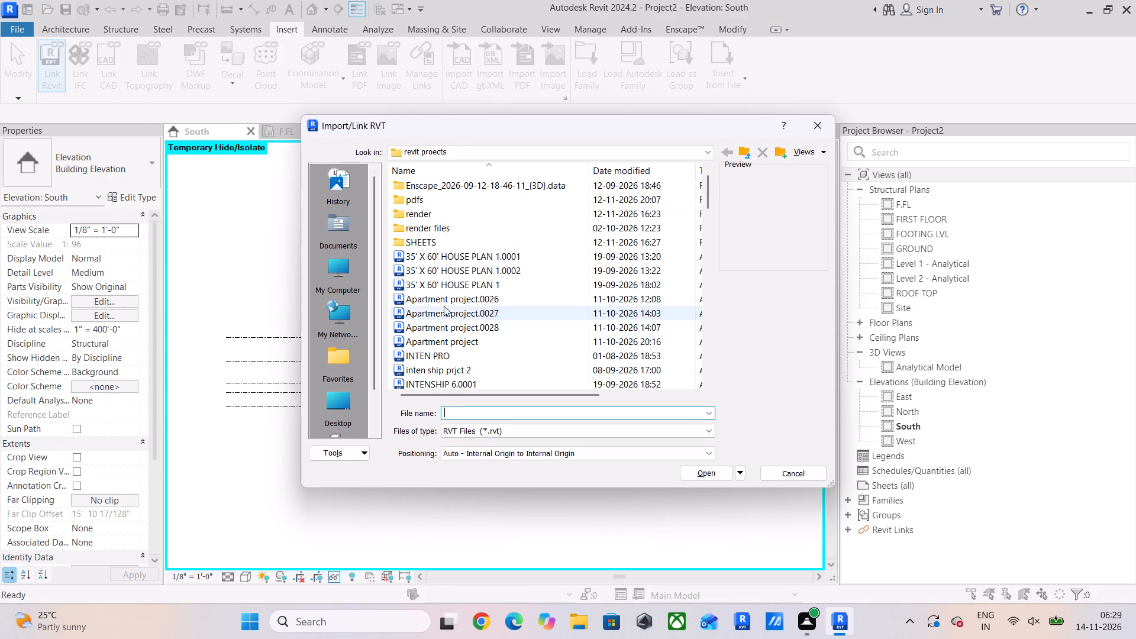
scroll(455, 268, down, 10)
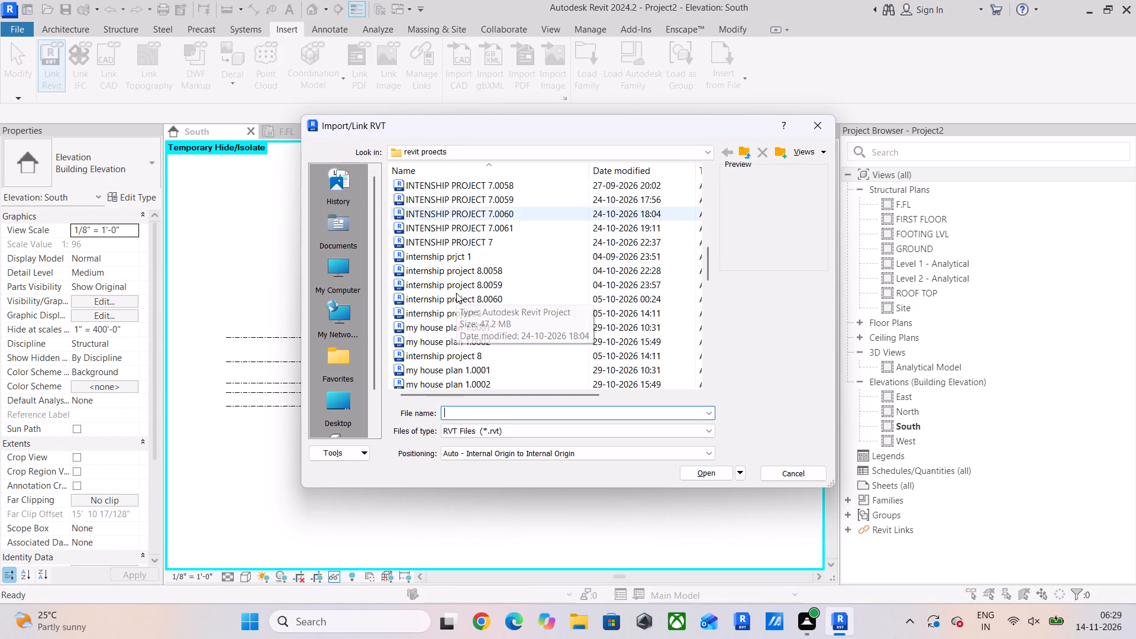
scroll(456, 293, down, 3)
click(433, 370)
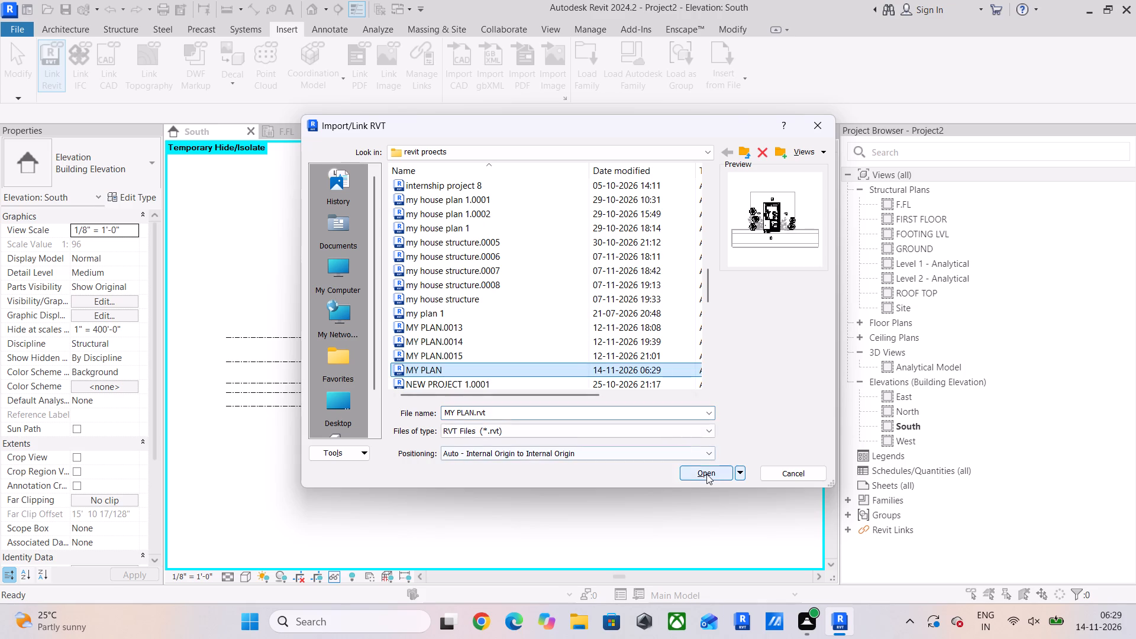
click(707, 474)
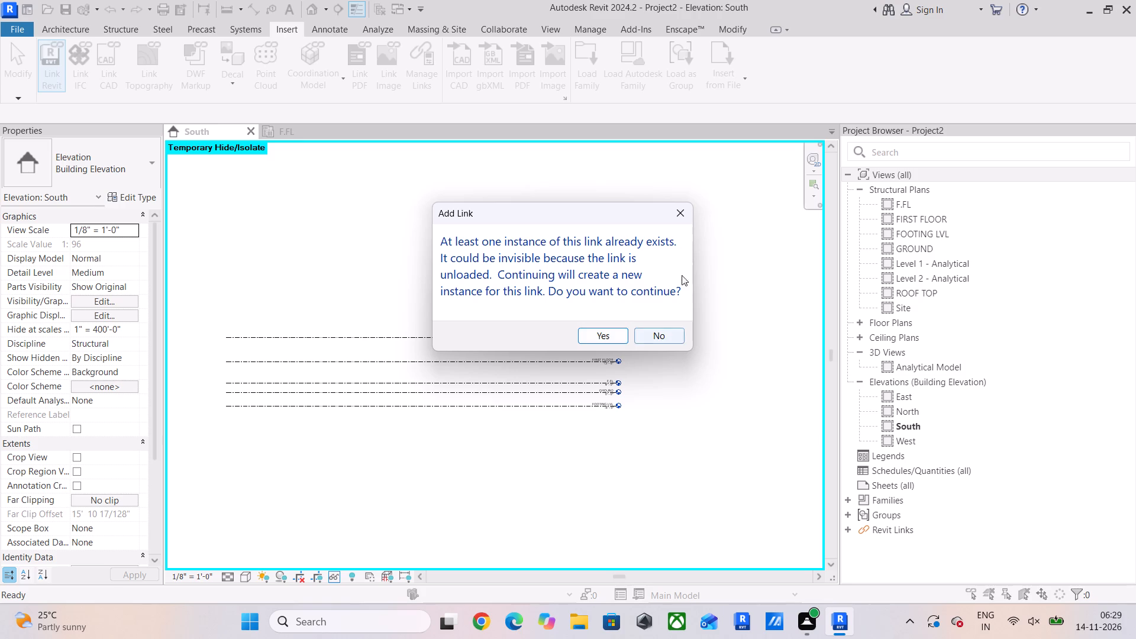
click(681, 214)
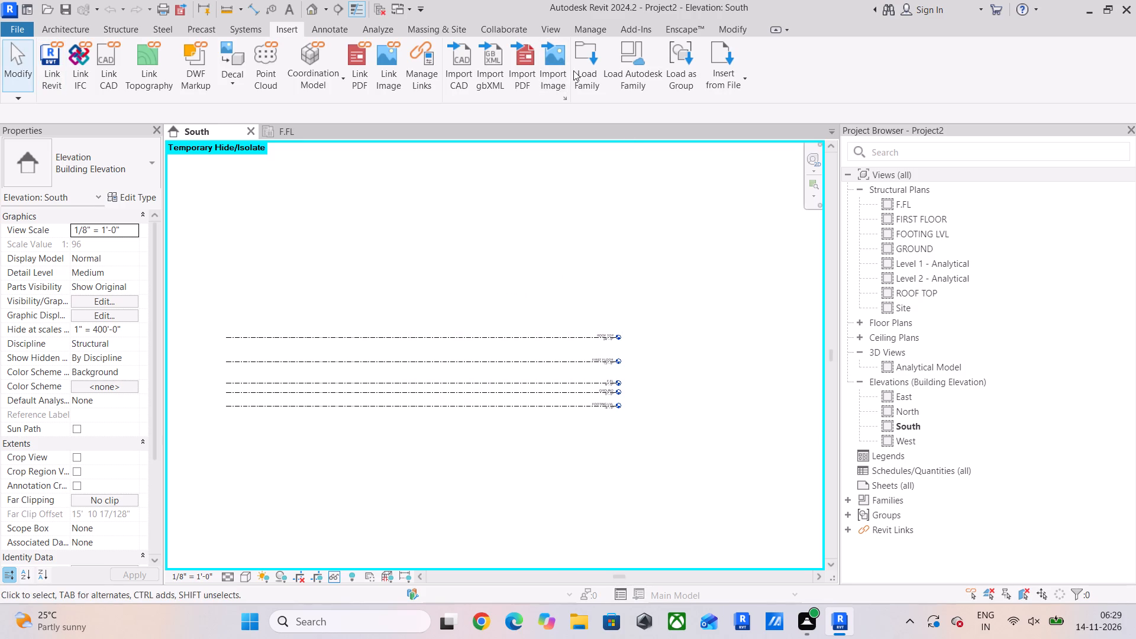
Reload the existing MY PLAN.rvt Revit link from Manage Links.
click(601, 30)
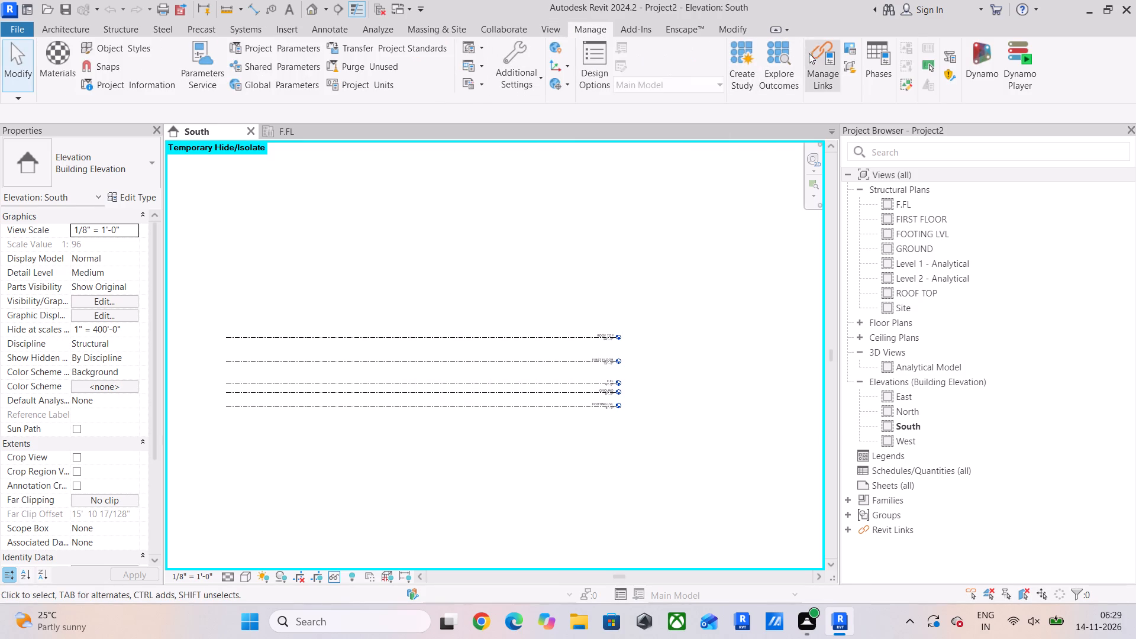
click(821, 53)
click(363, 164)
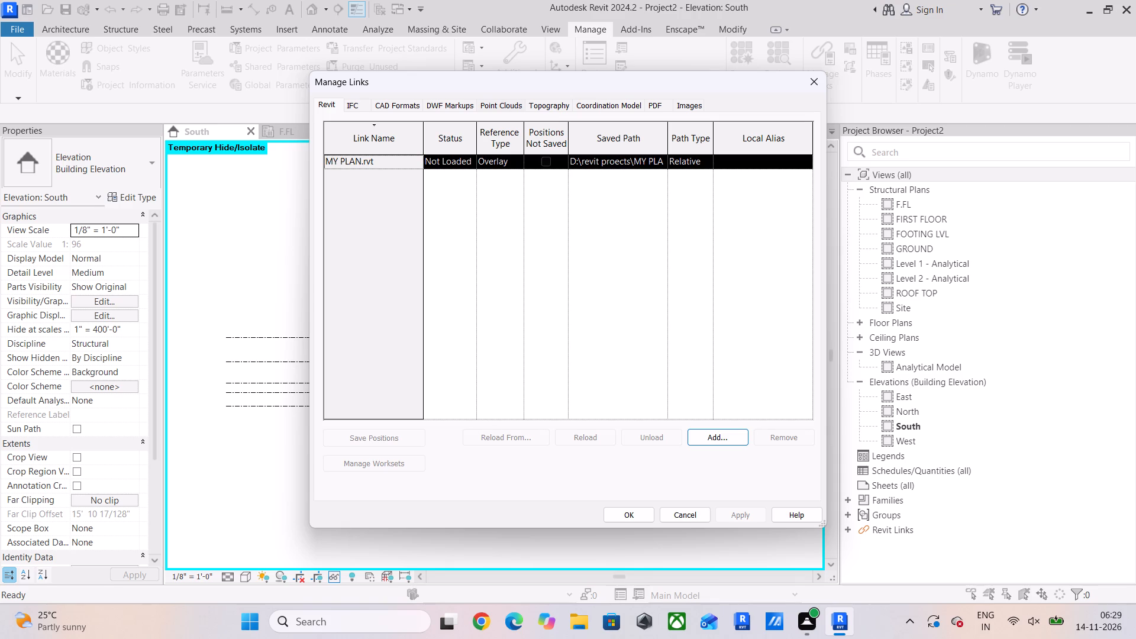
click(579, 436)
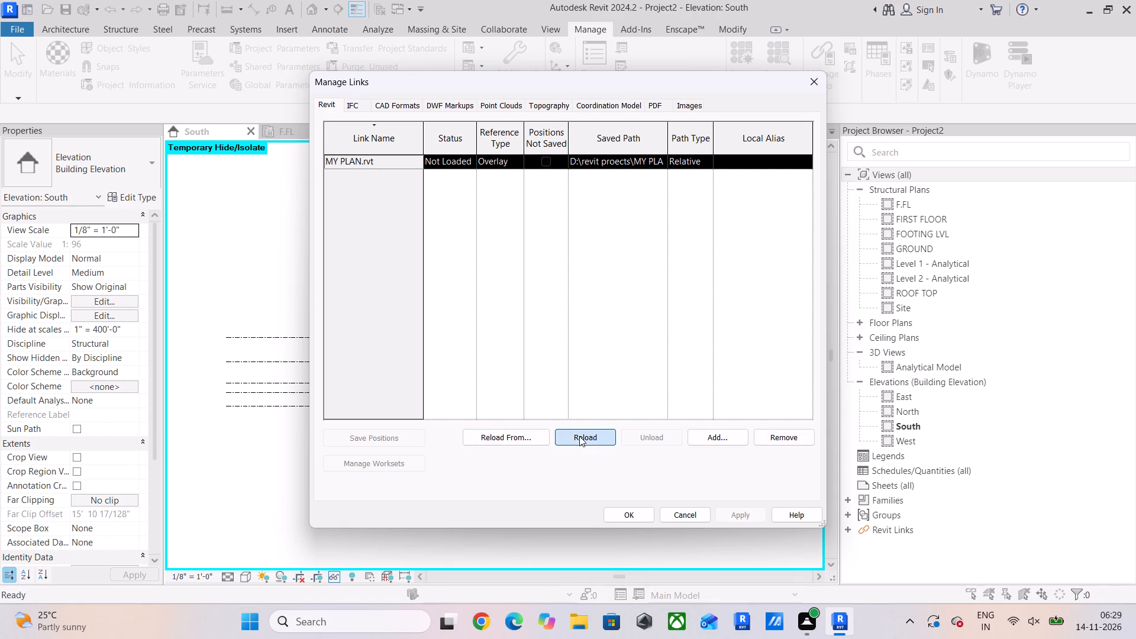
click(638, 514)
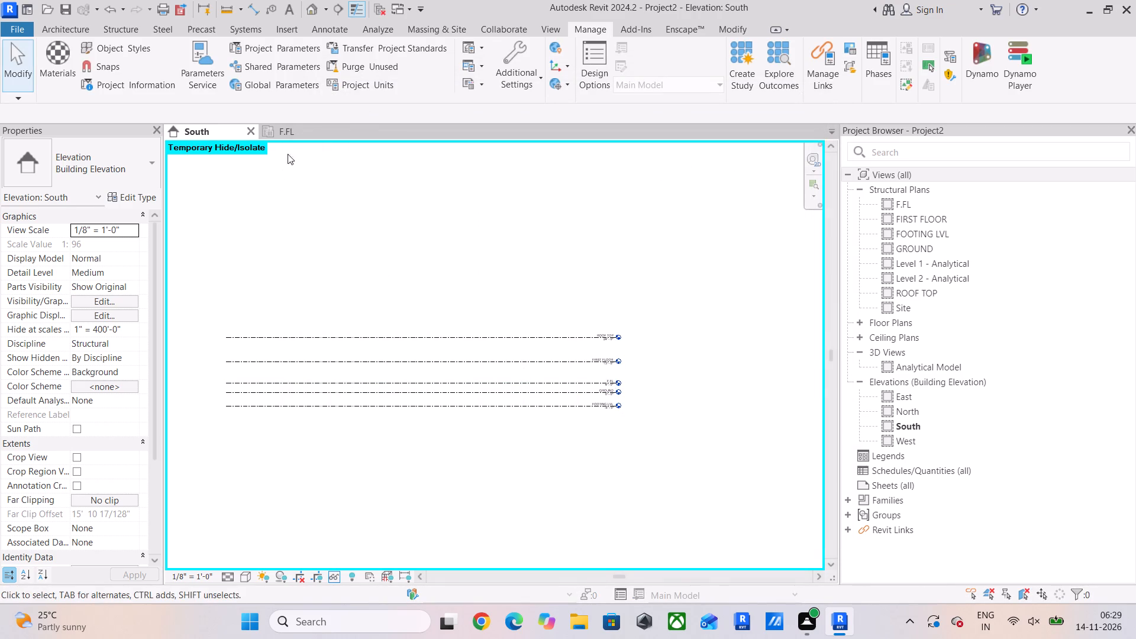
In the F.FL structural plan, delete the linked MY PLAN.rvt model and remove its link from the project.
click(293, 138)
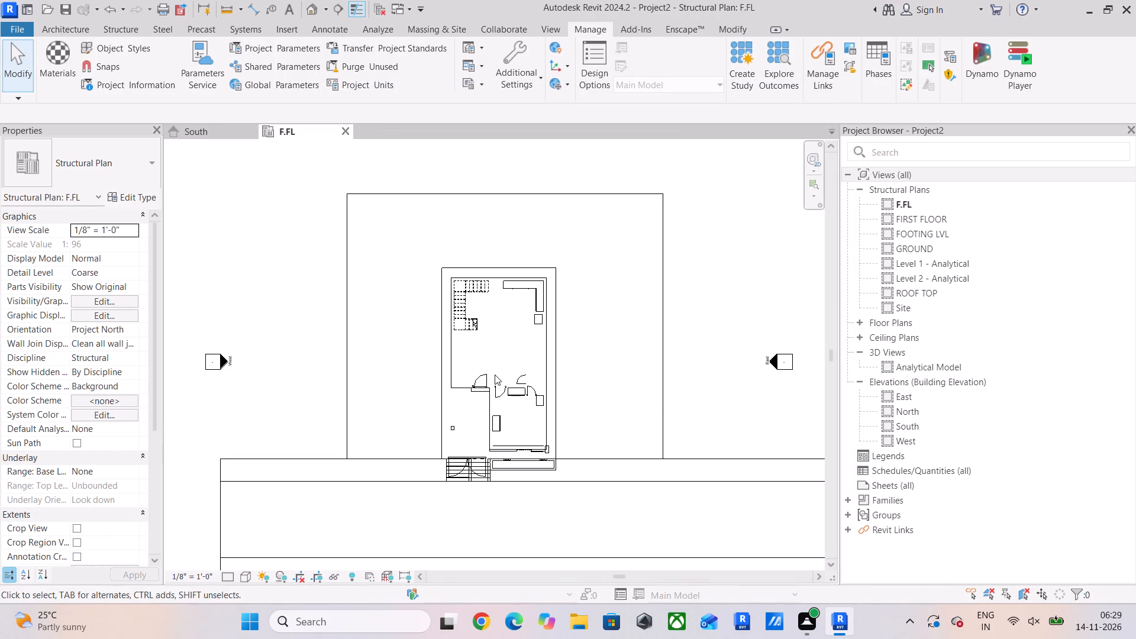
click(211, 132)
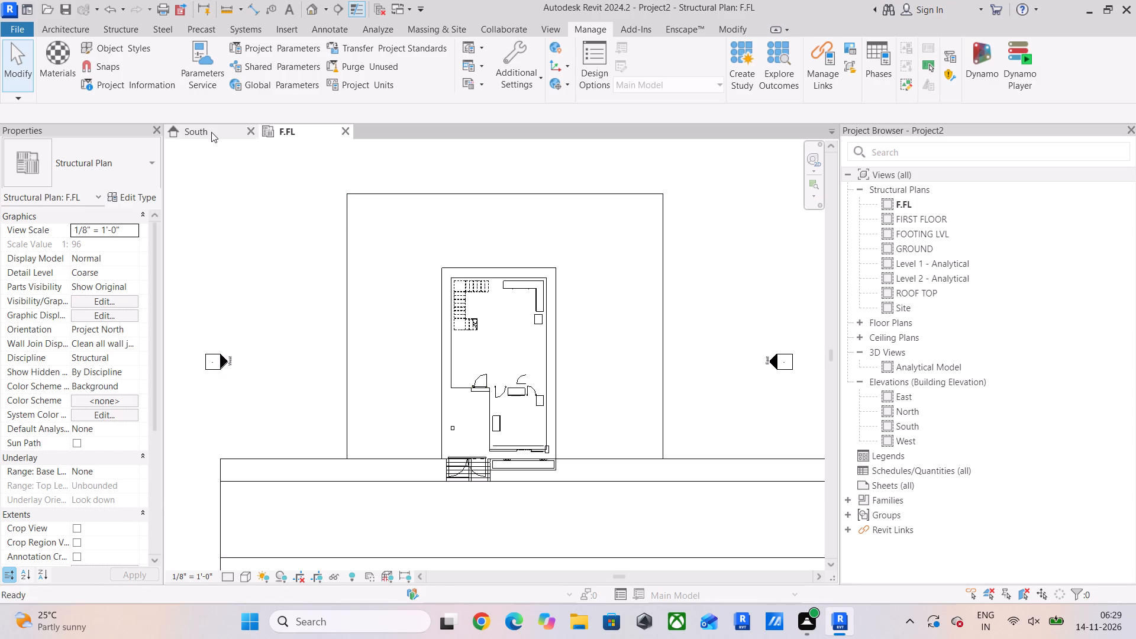
click(298, 130)
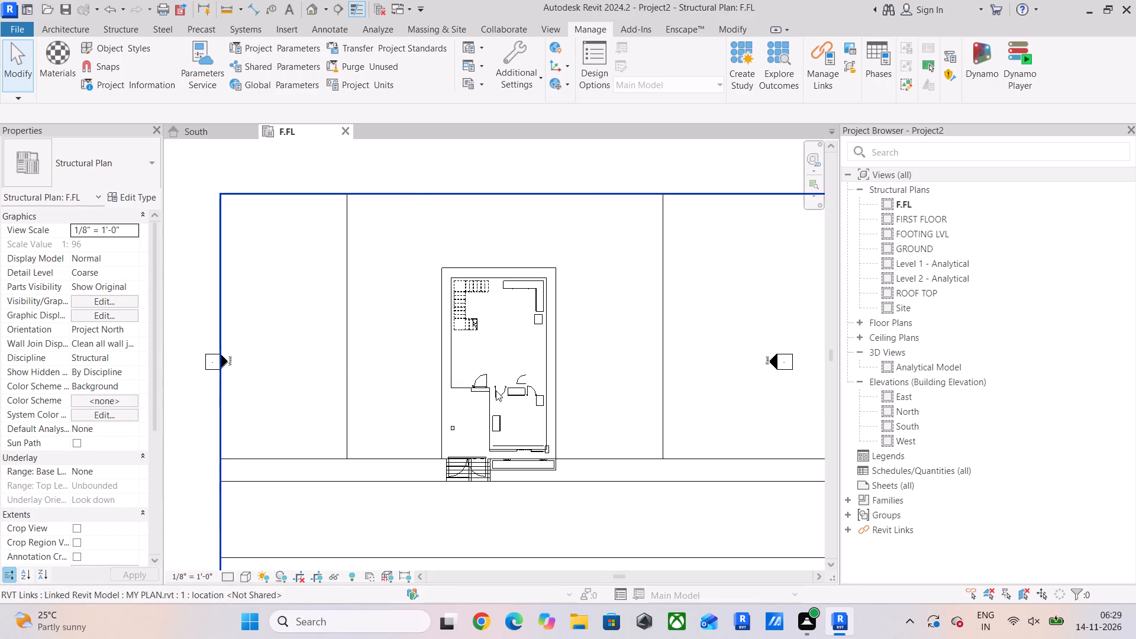
scroll(496, 390, up, 5)
scroll(421, 330, up, 4)
scroll(421, 330, down, 5)
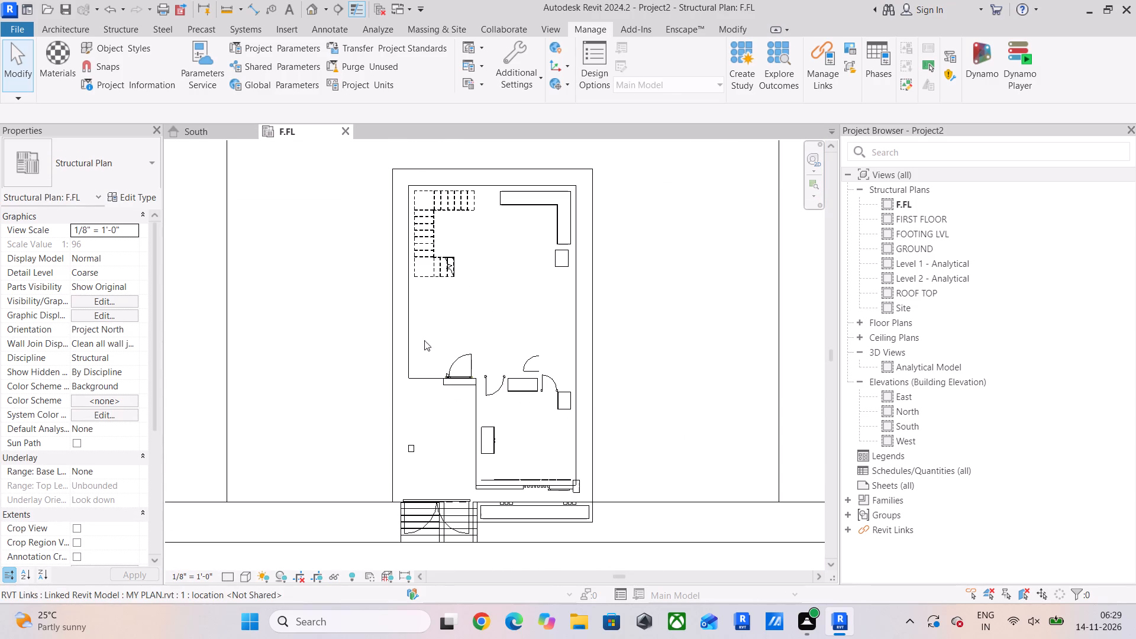
scroll(414, 449, up, 5)
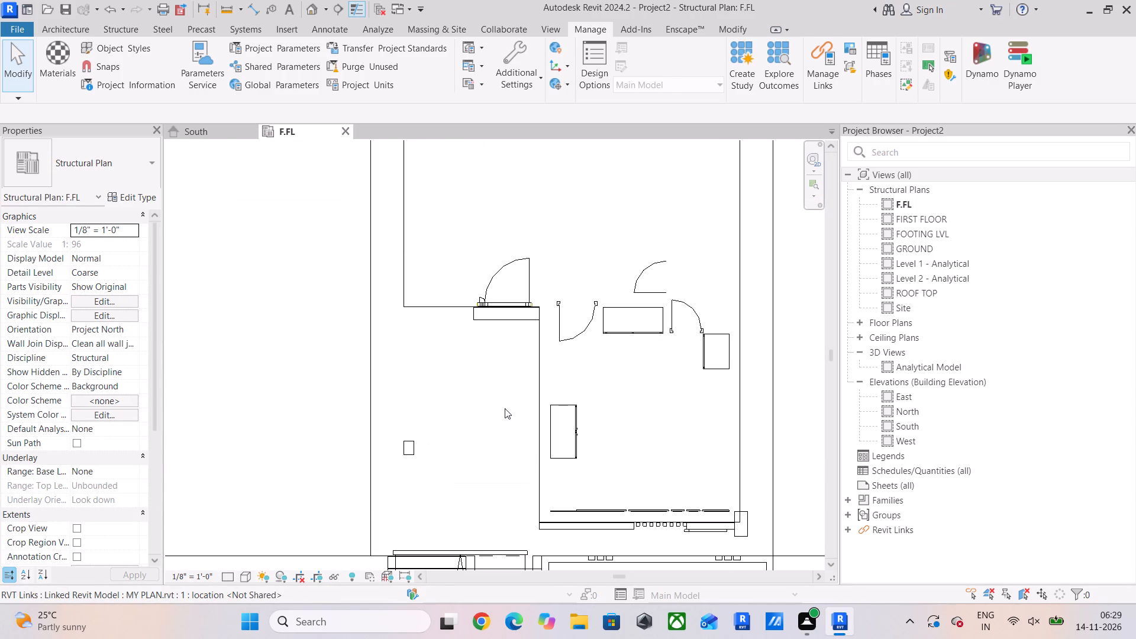
scroll(432, 429, down, 5)
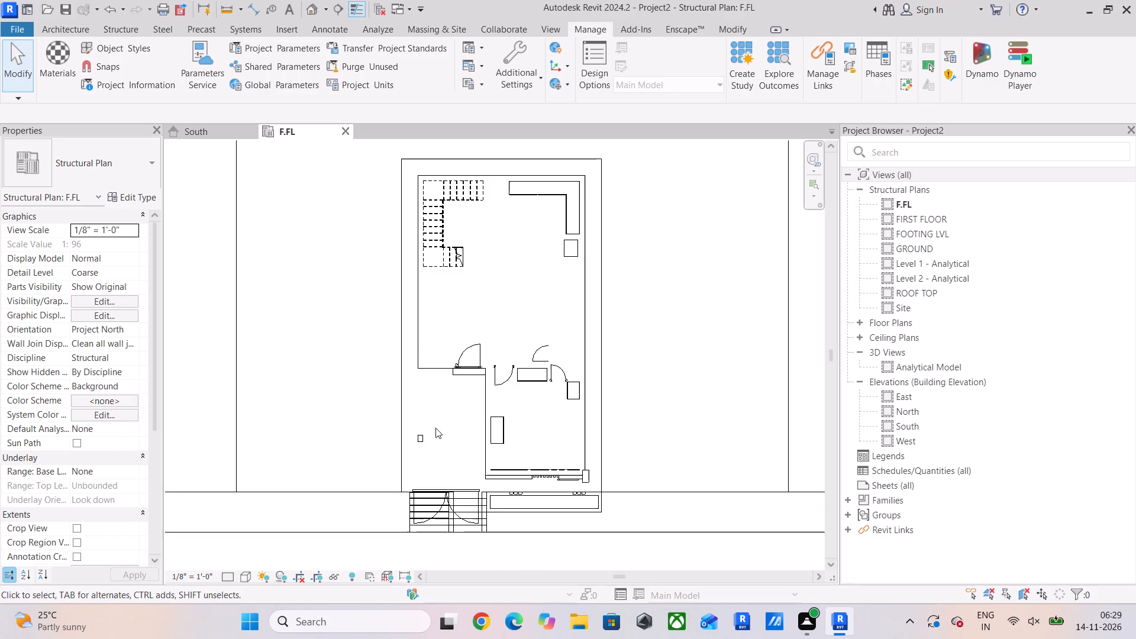
scroll(440, 426, down, 4)
click(416, 358)
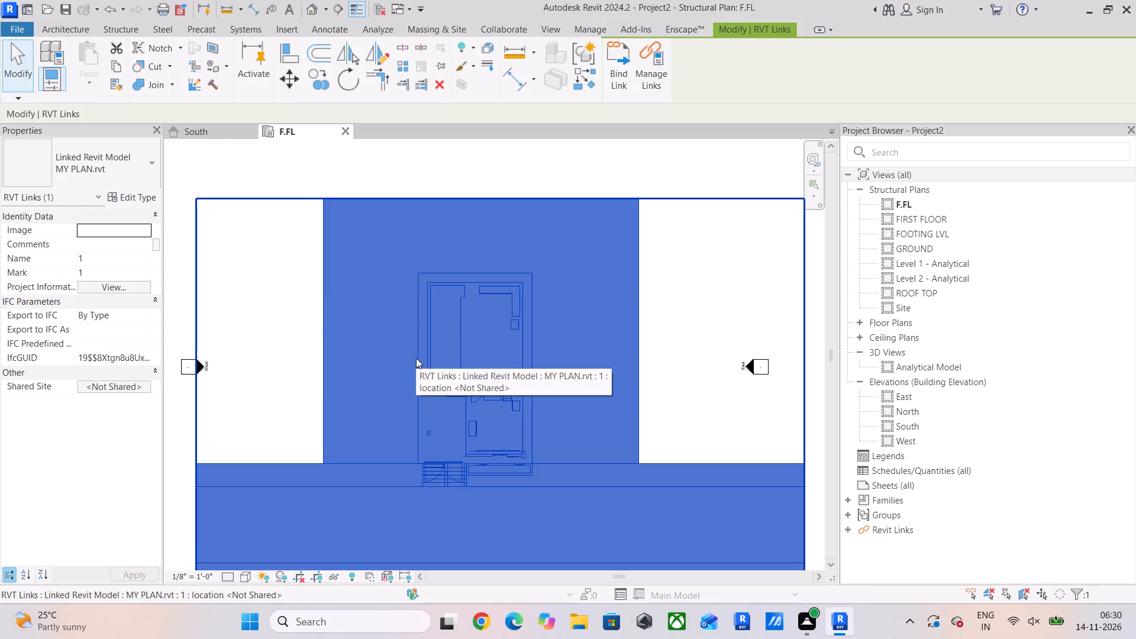
key(Delete)
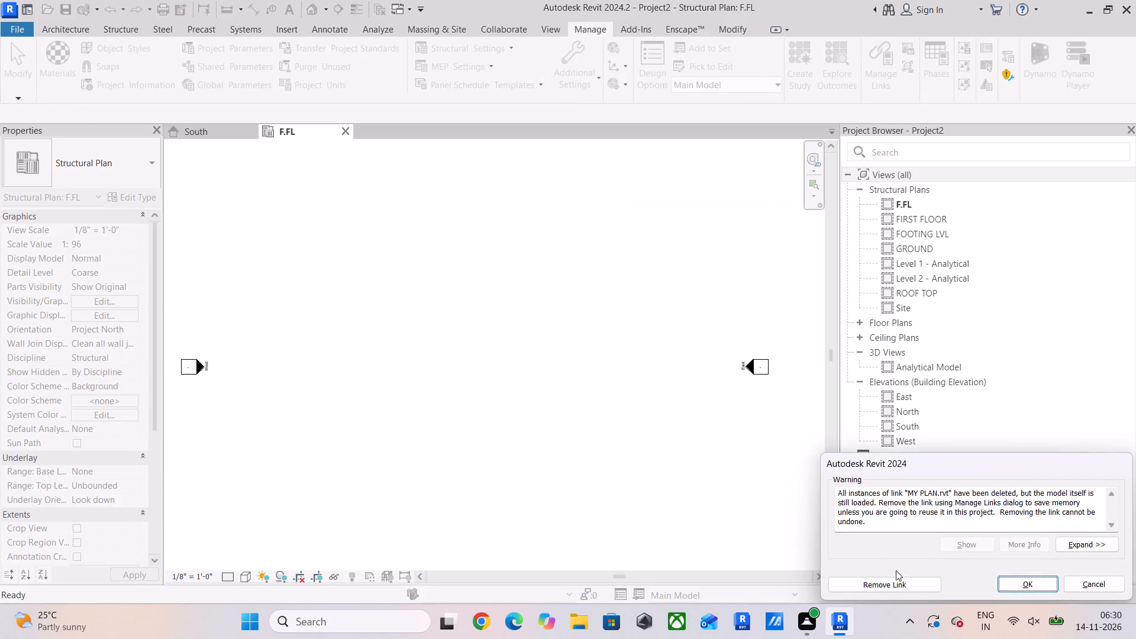
click(913, 583)
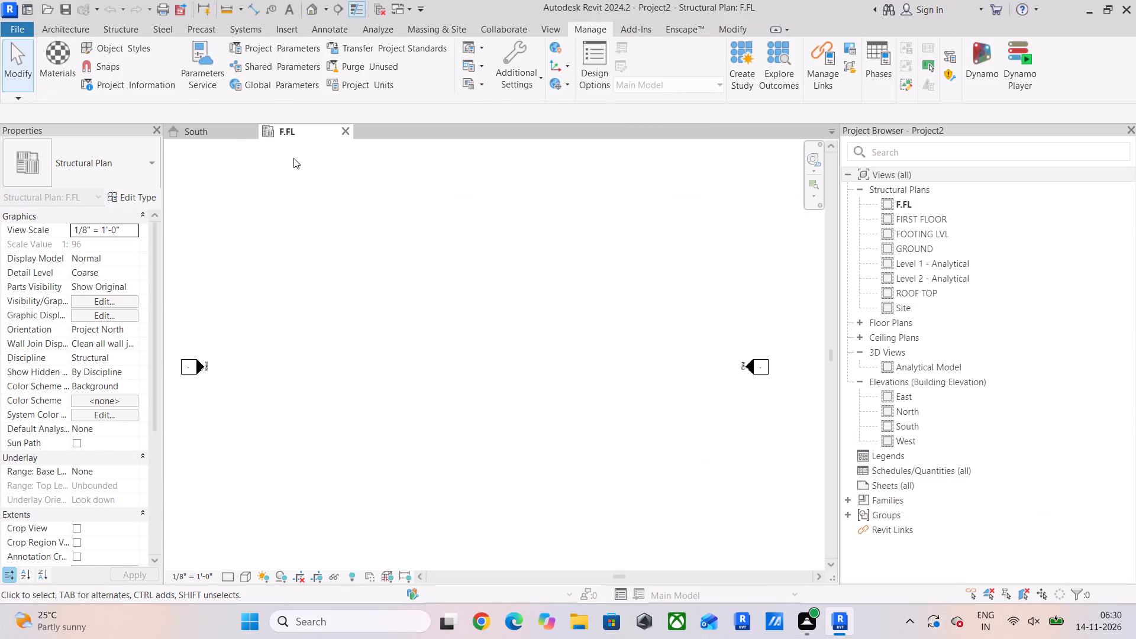
Link MY PLAN.rvt into the F.FL structural plan with Auto - Internal Origin to Internal Origin positioning.
click(204, 134)
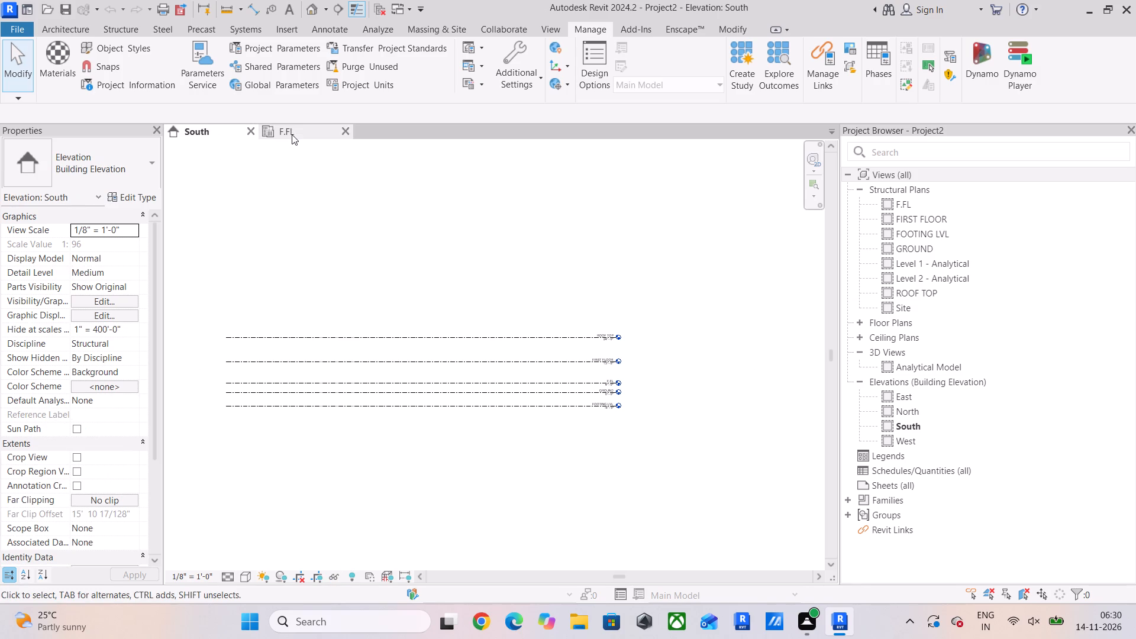
click(289, 129)
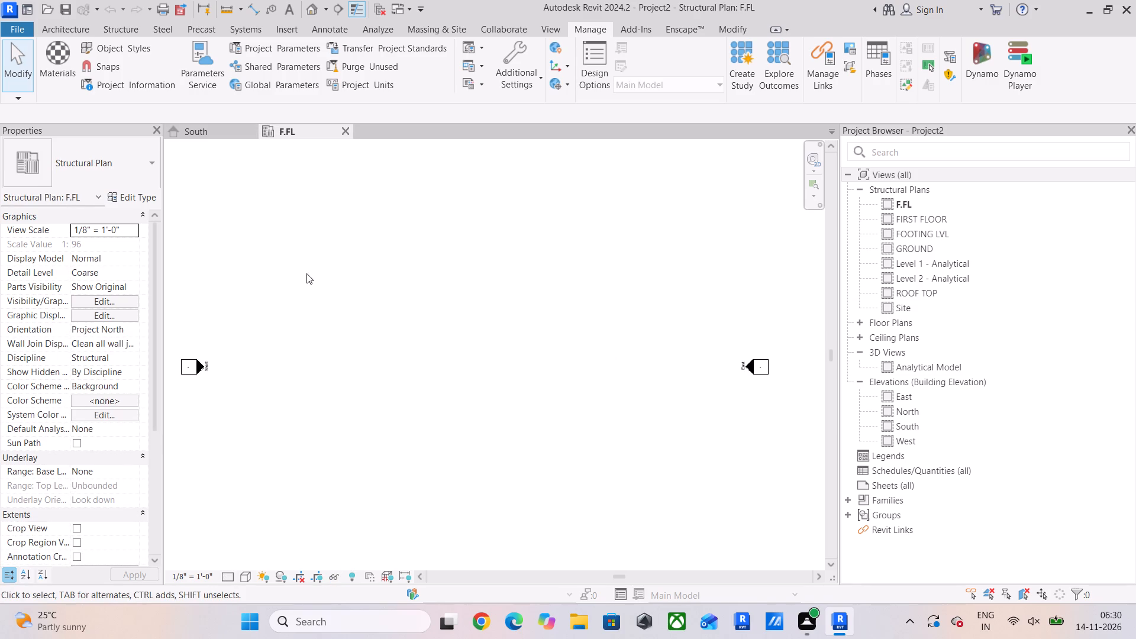
scroll(330, 249, down, 5)
middle_drag(332, 248, 366, 286)
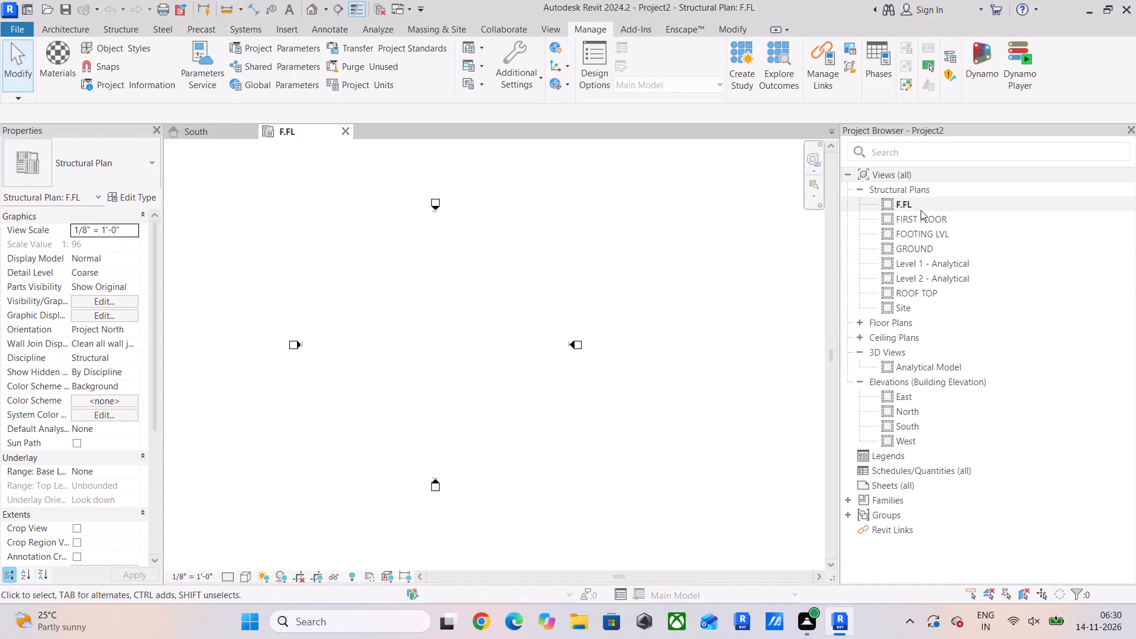
middle_drag(369, 270, 407, 281)
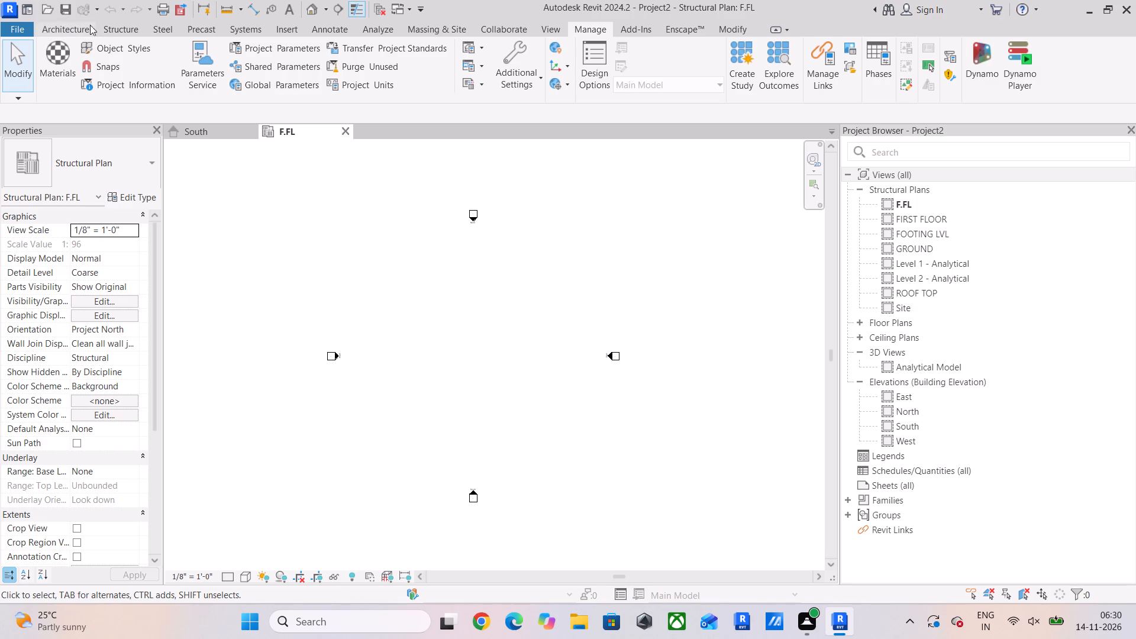
click(292, 24)
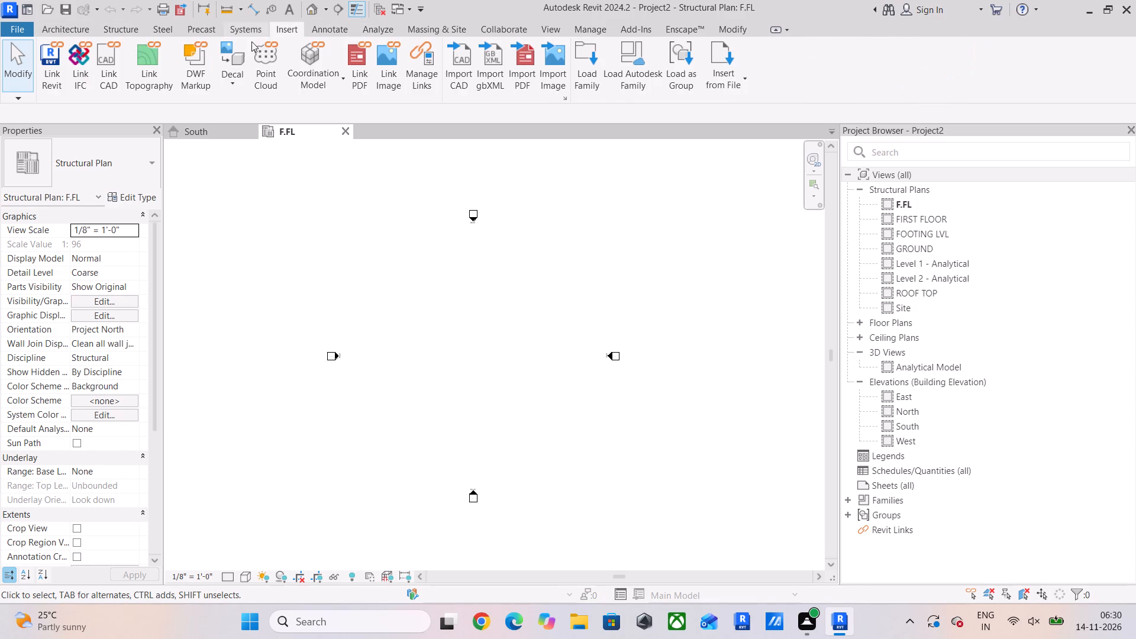
click(44, 63)
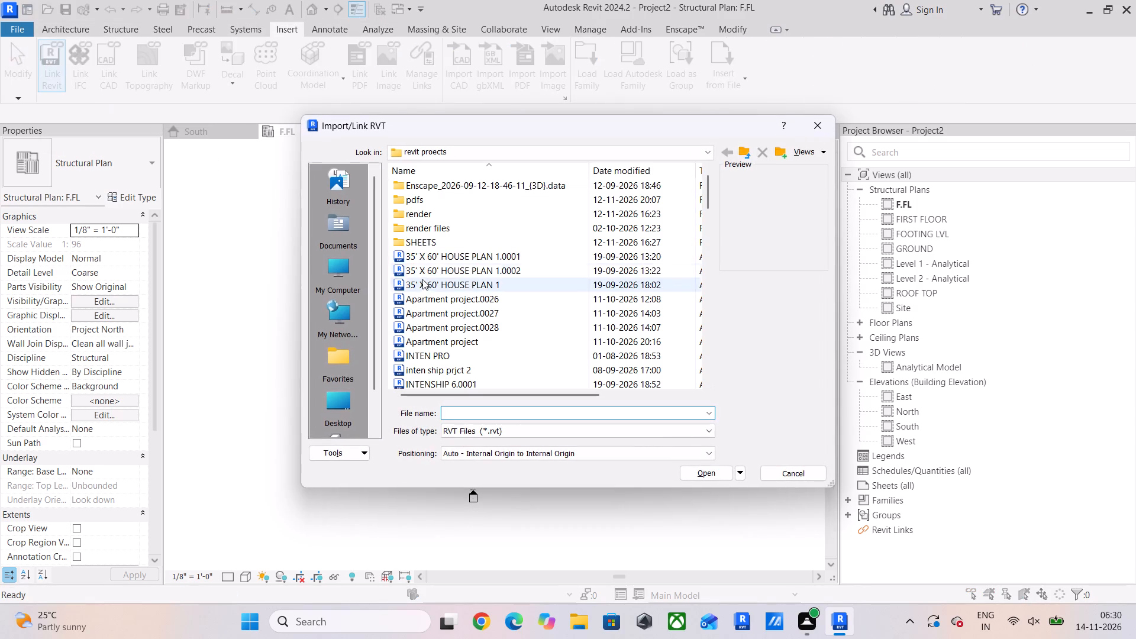
scroll(450, 273, down, 17)
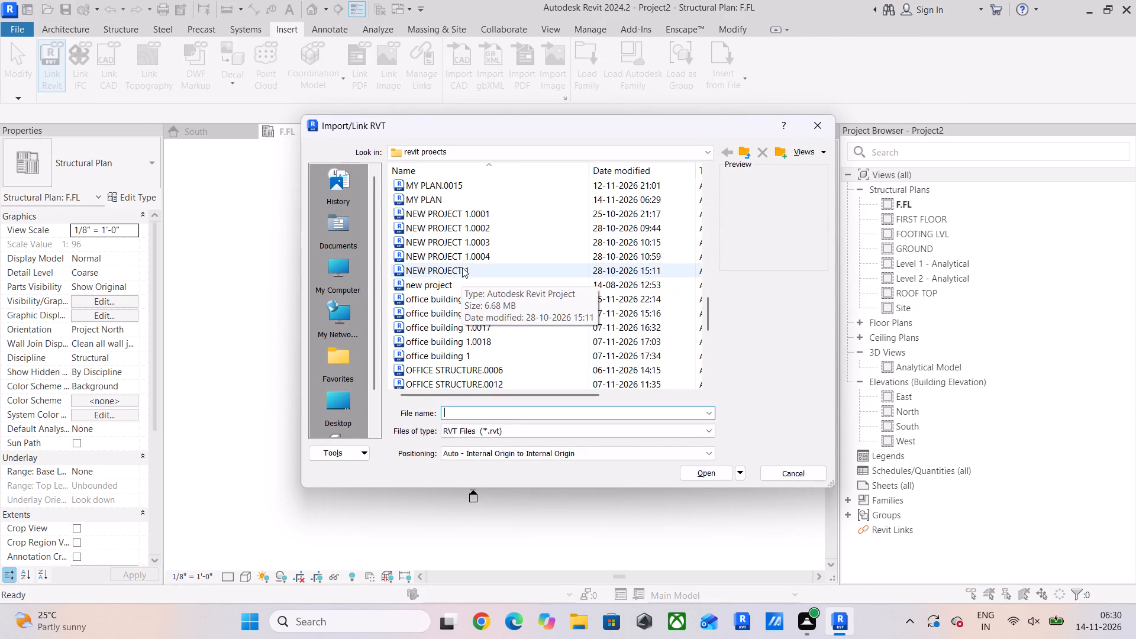
click(461, 204)
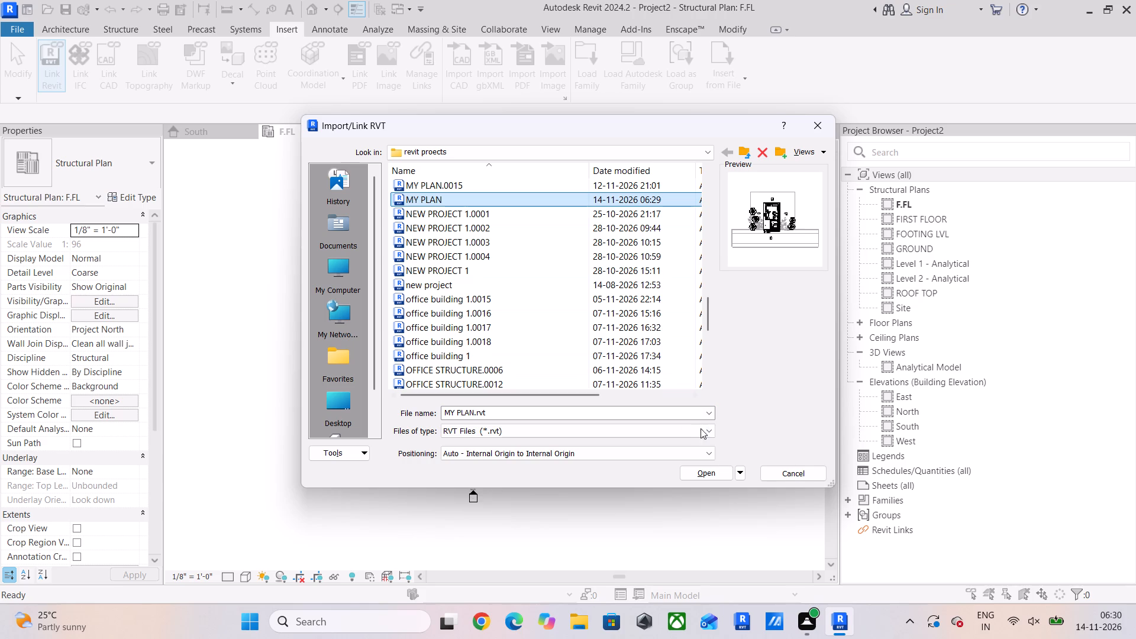
click(705, 472)
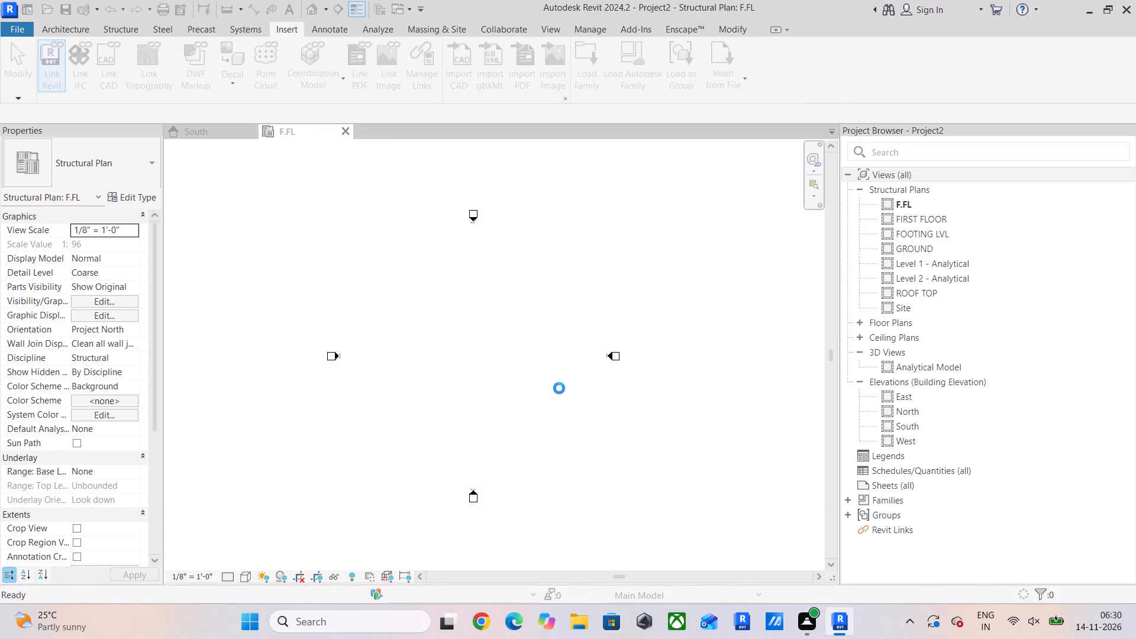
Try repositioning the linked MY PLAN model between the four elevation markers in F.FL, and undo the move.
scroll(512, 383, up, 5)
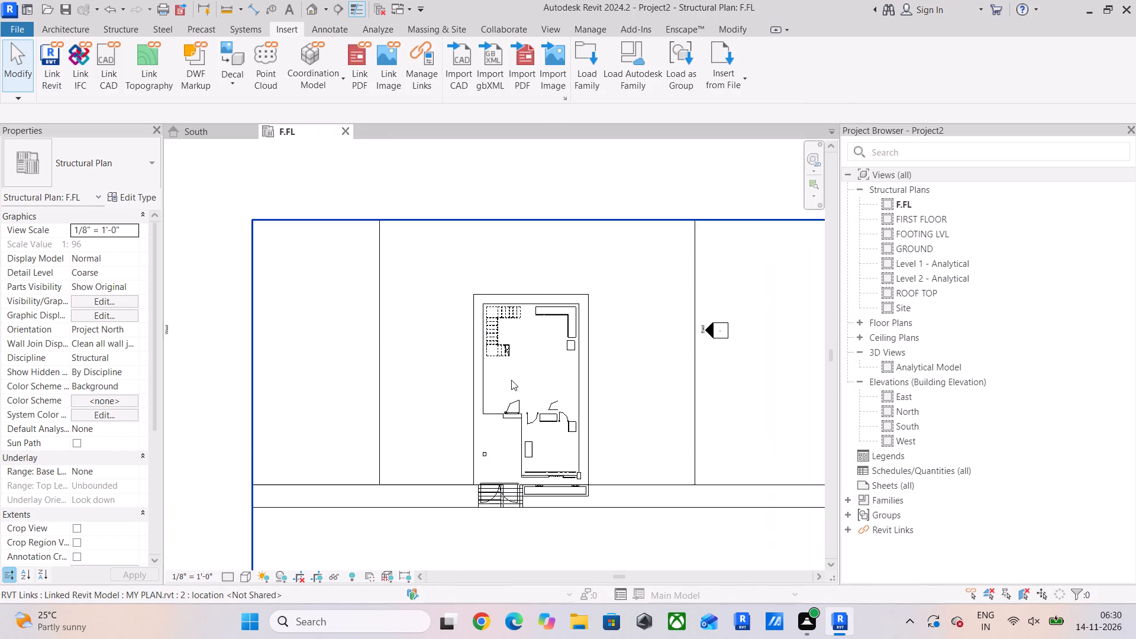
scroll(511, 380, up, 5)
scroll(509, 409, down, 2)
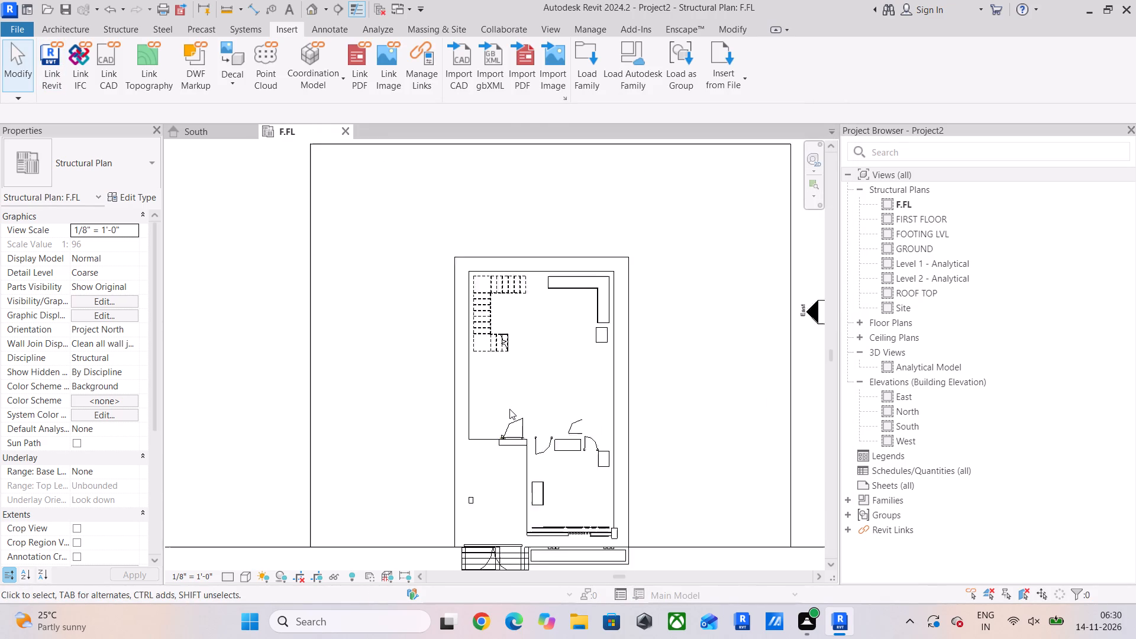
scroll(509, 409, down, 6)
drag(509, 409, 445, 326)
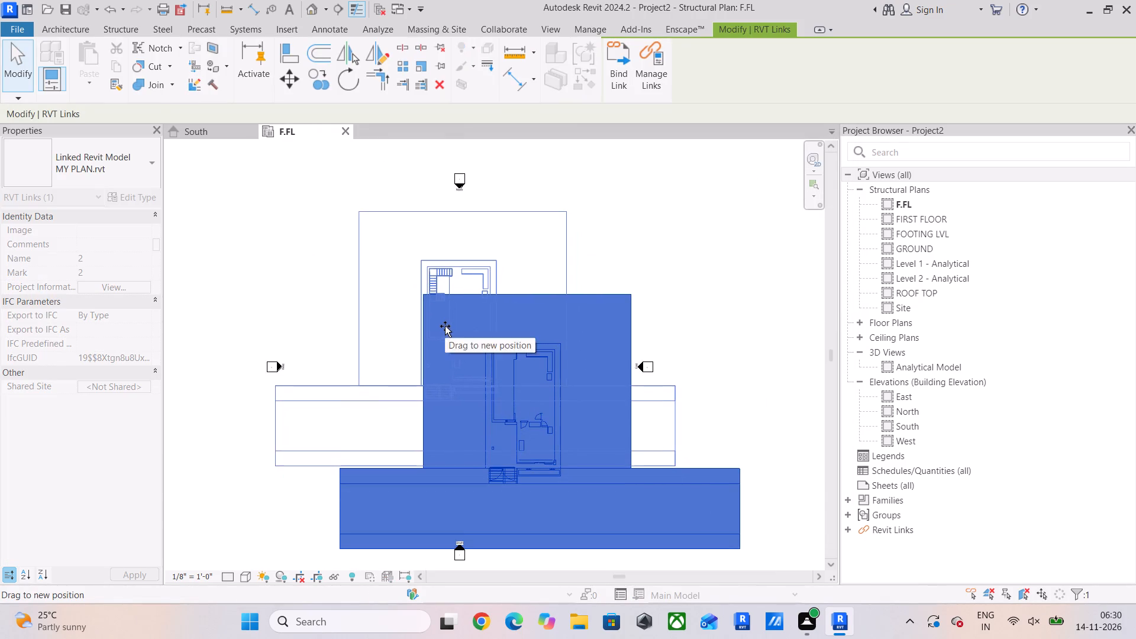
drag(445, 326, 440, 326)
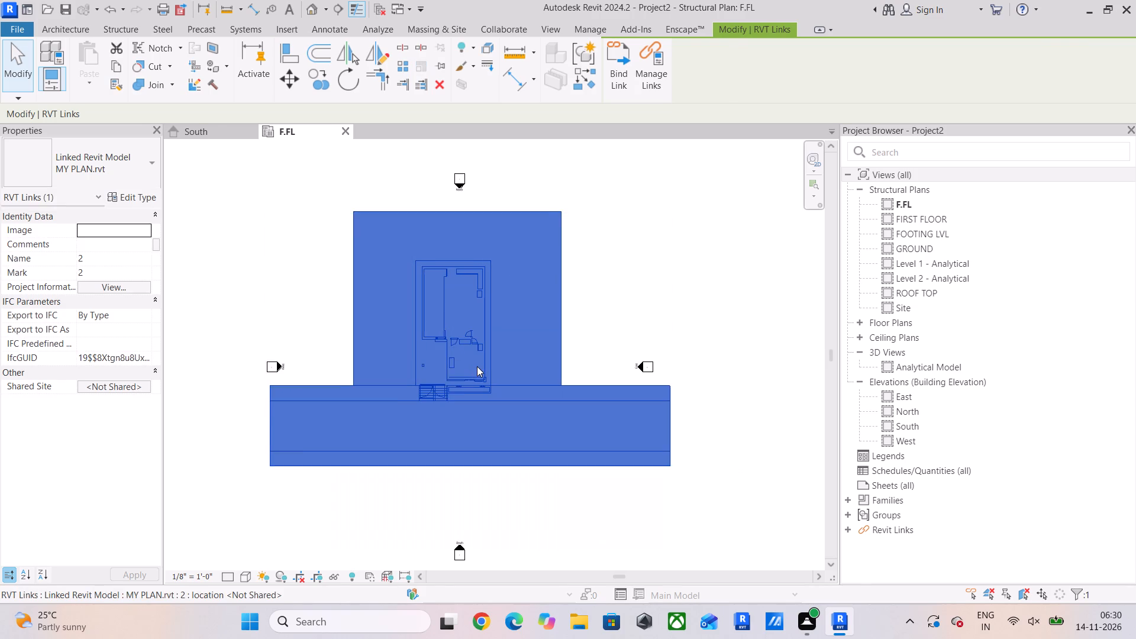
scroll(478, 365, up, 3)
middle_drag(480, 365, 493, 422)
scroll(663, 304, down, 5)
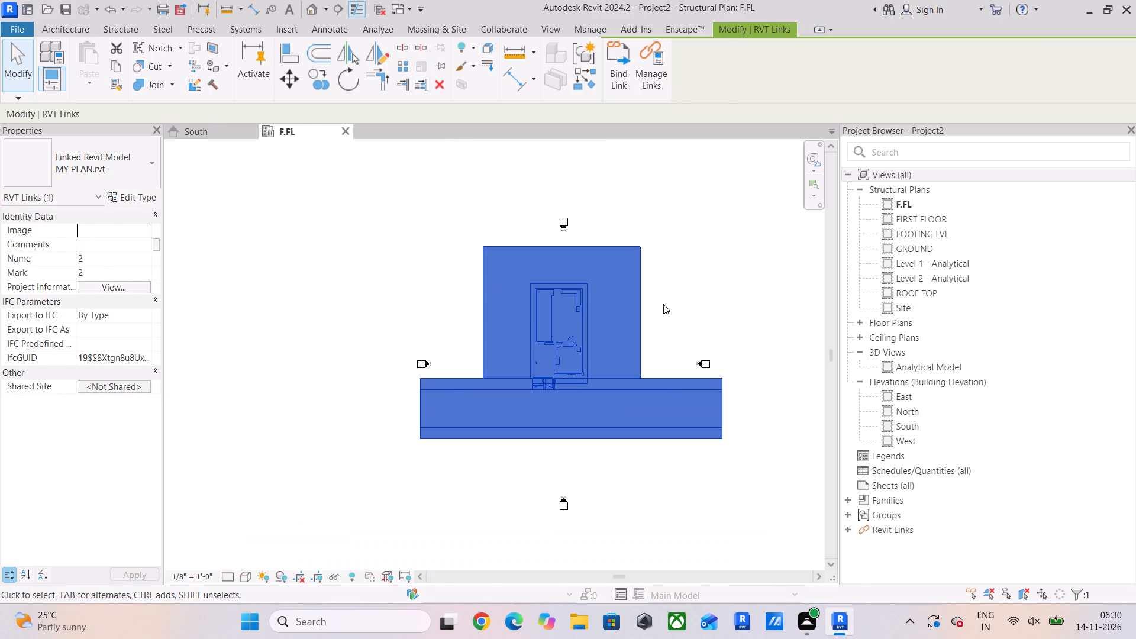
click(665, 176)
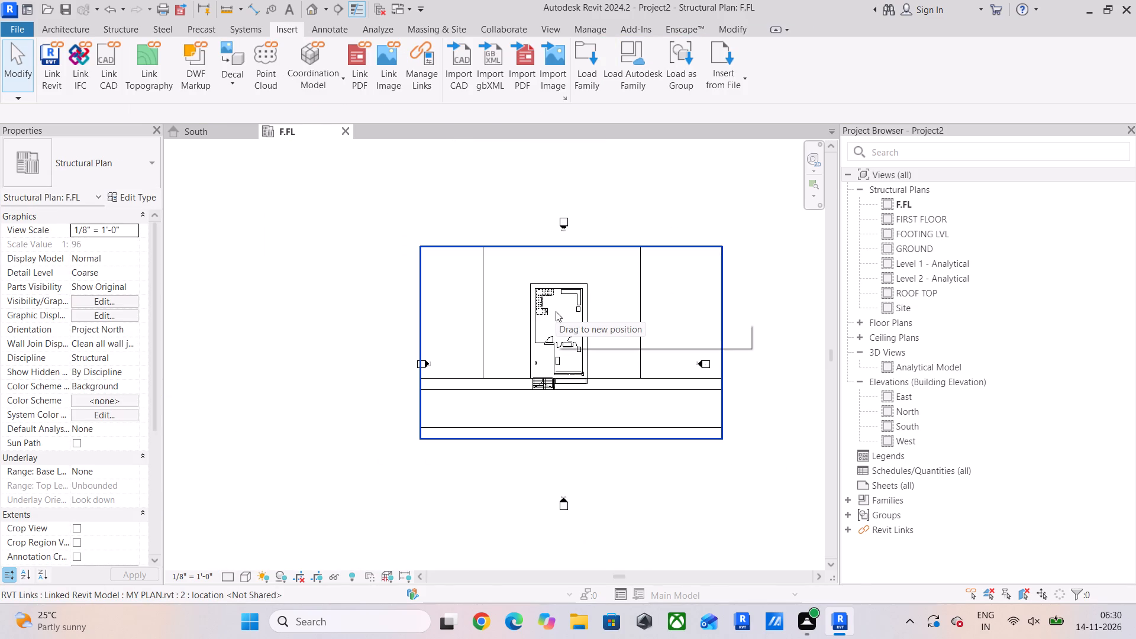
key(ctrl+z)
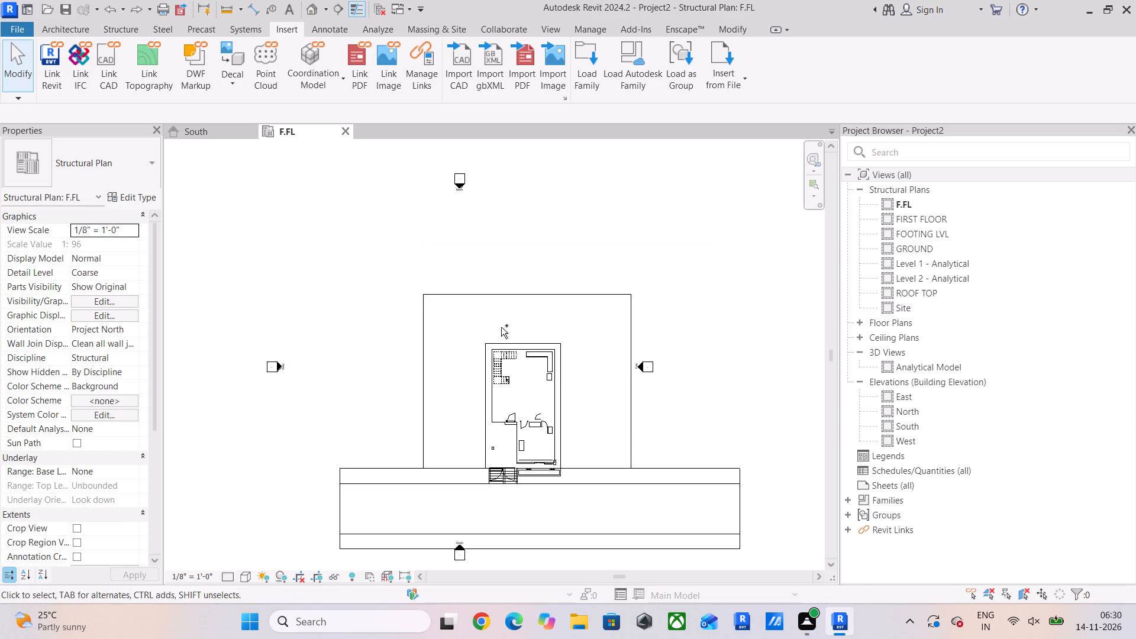
Undo the linking of the MY PLAN Revit project in the F.FL structural plan.
key(ctrl+z)
click(591, 325)
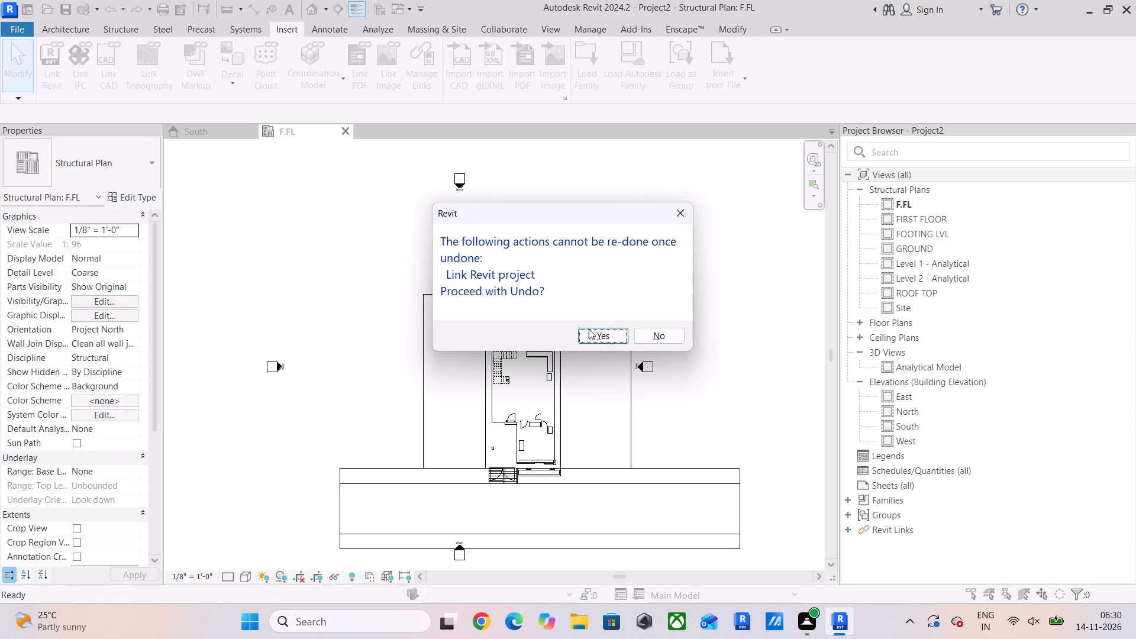
click(598, 329)
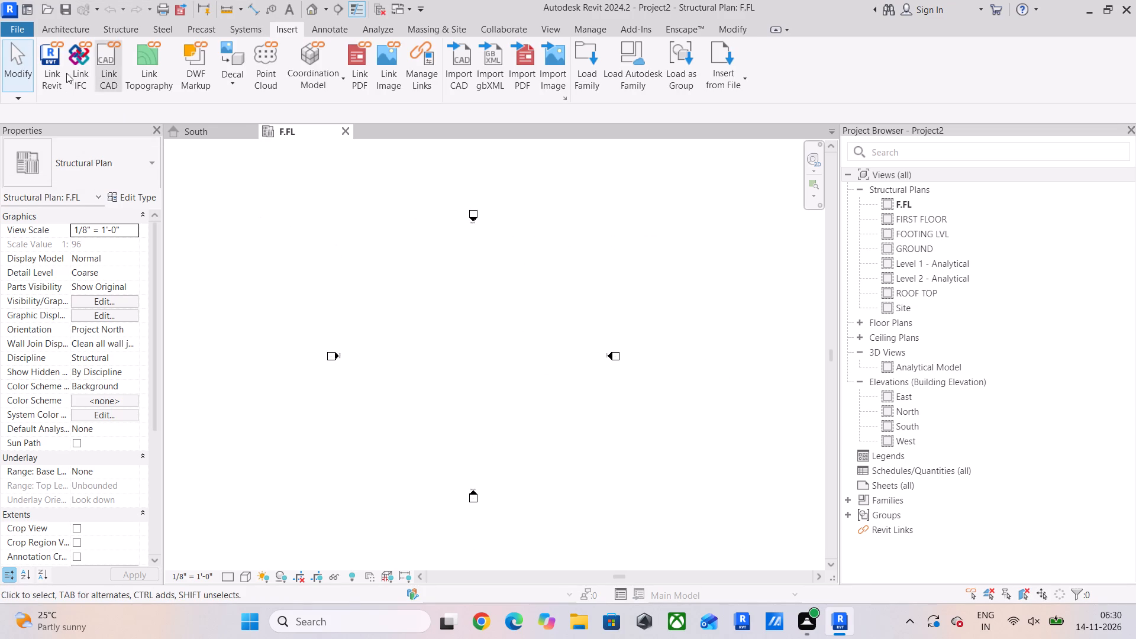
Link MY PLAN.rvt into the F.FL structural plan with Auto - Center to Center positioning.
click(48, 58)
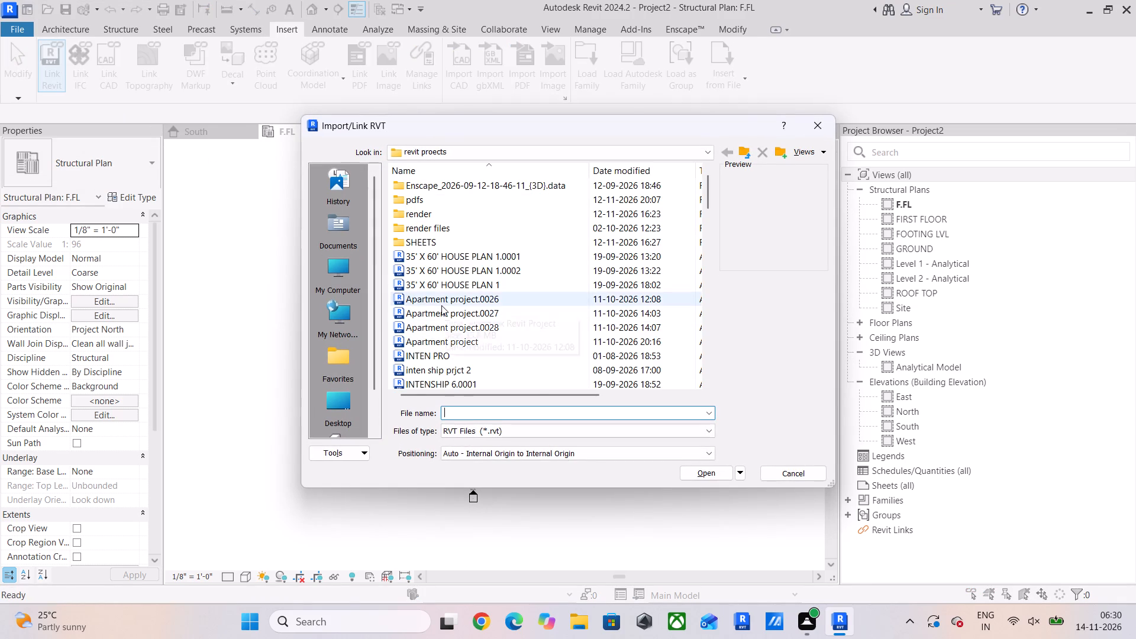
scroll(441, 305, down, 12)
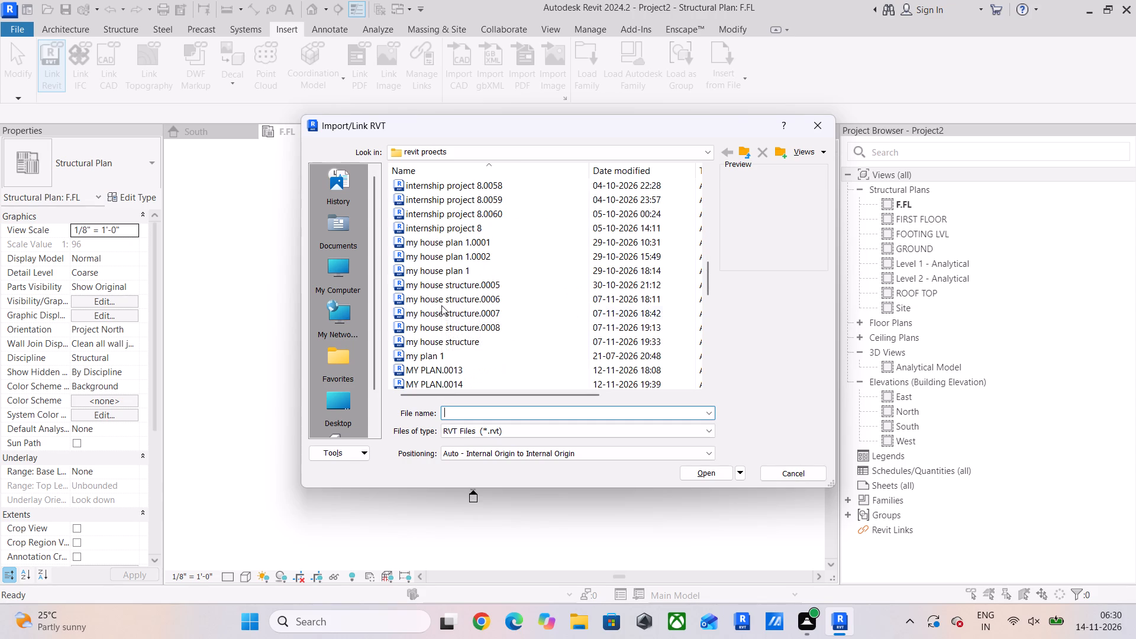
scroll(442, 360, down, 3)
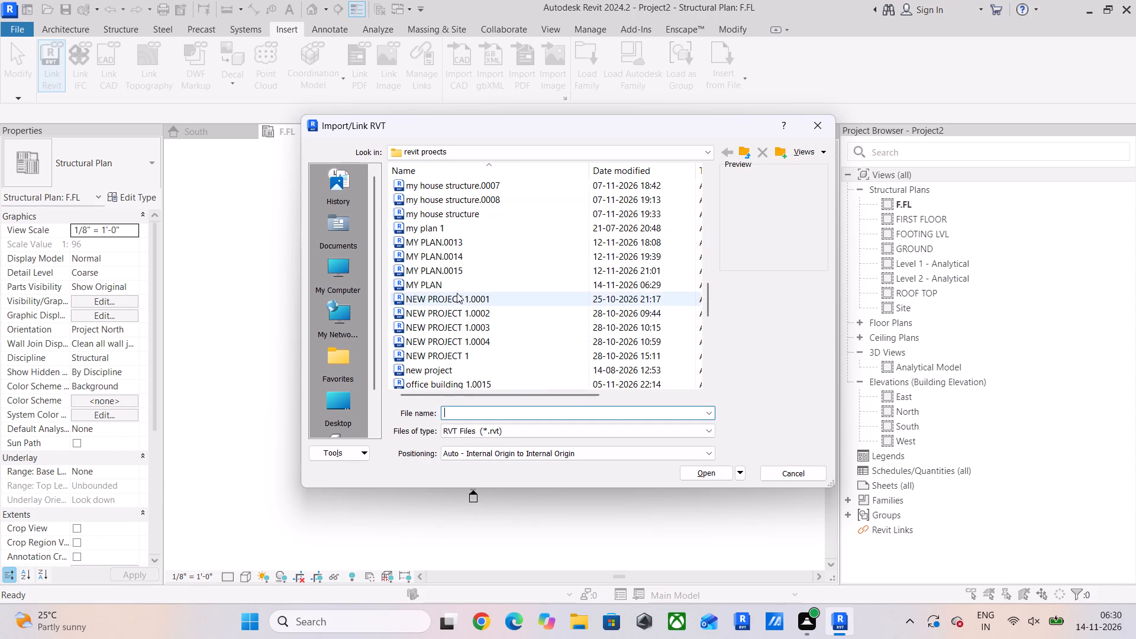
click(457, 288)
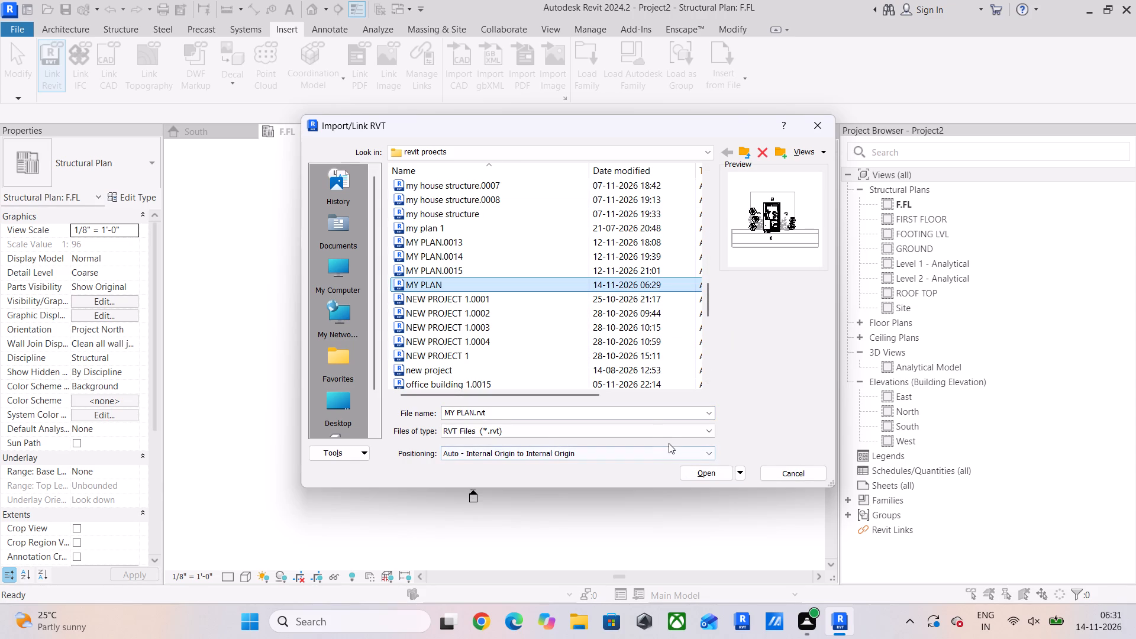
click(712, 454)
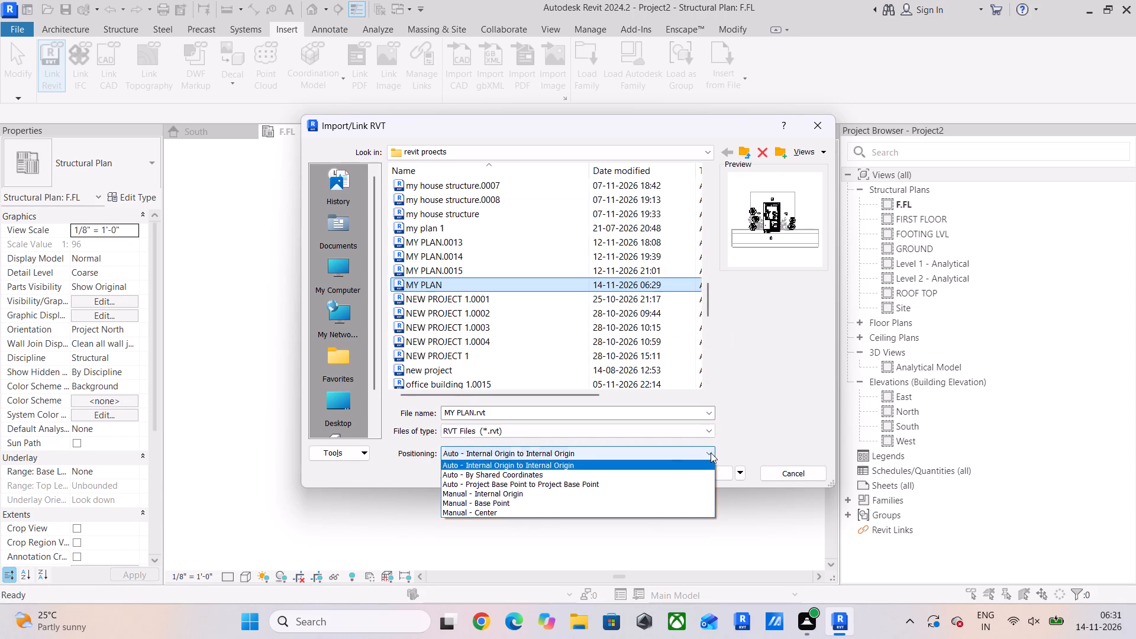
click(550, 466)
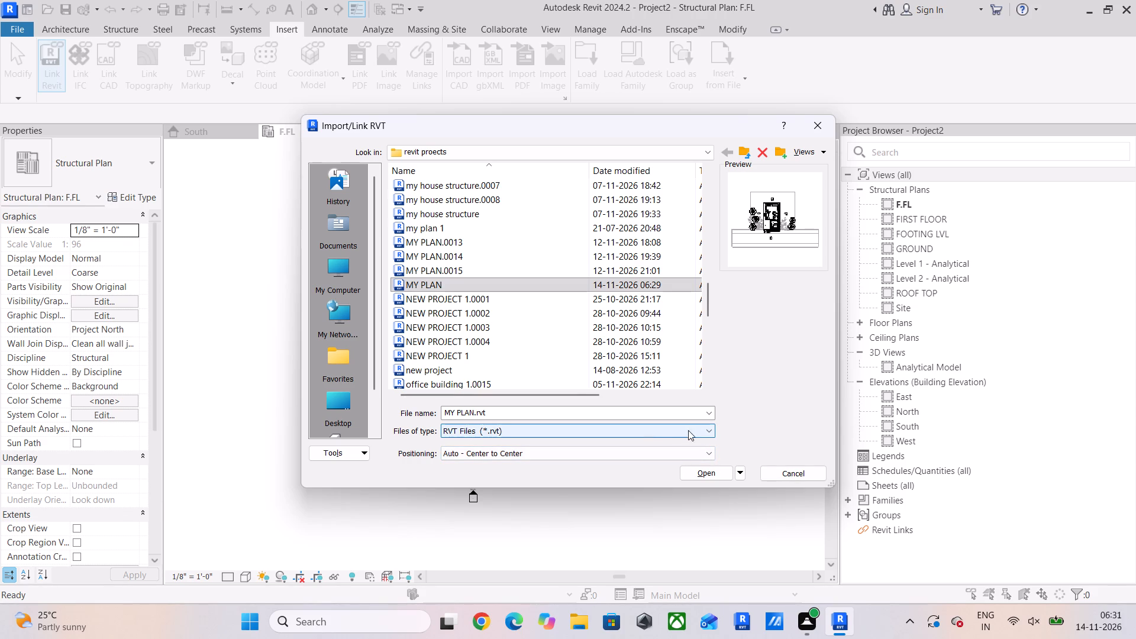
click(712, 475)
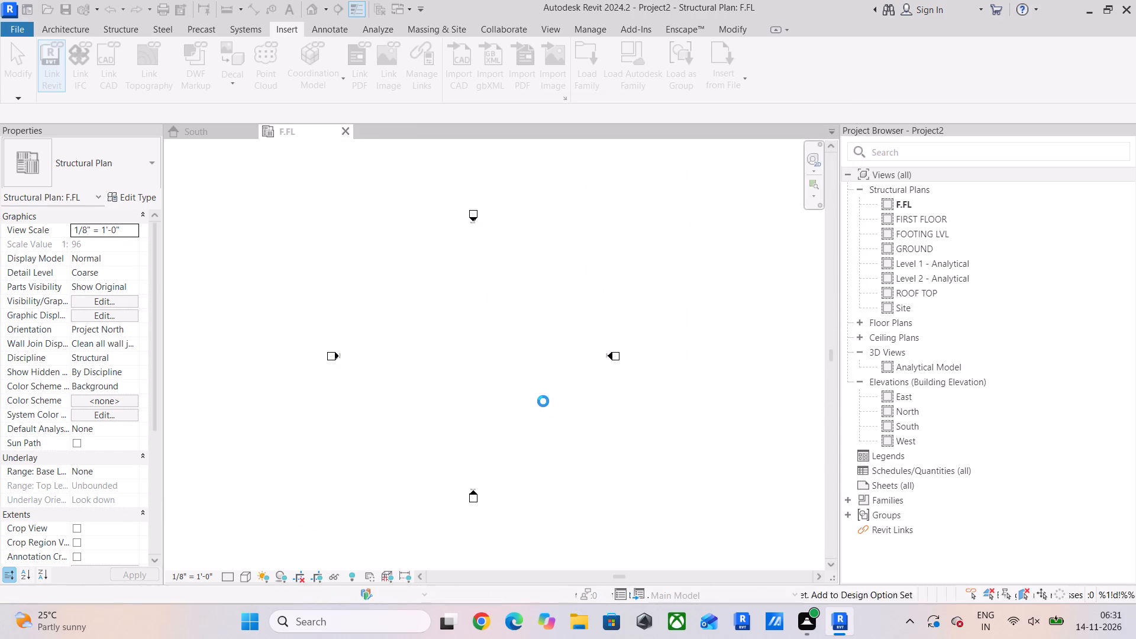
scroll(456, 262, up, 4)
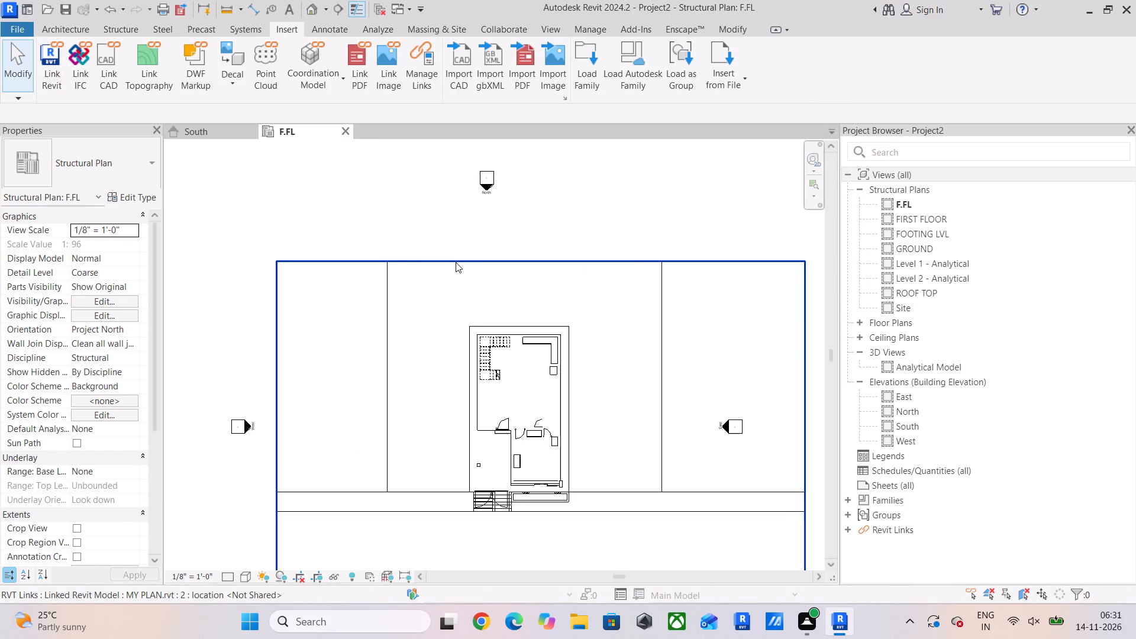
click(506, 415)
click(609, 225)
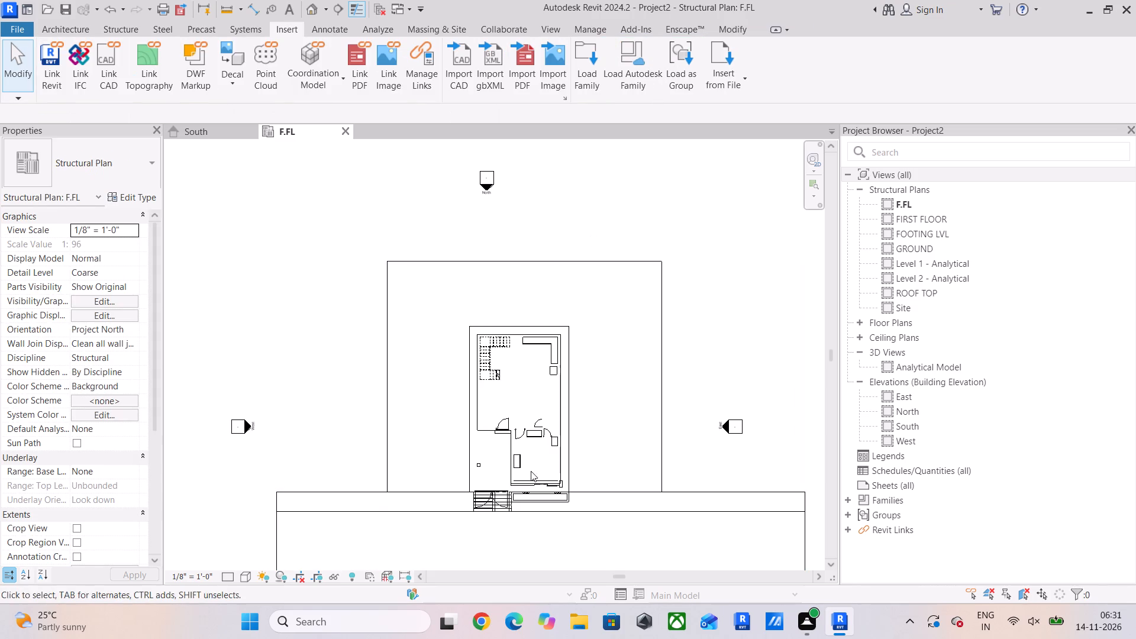
Examine the linked MY PLAN layout in F.FL, from the entrance steps and doors up to the staircase.
scroll(501, 511, up, 5)
scroll(470, 422, up, 5)
middle_drag(470, 422, 399, 371)
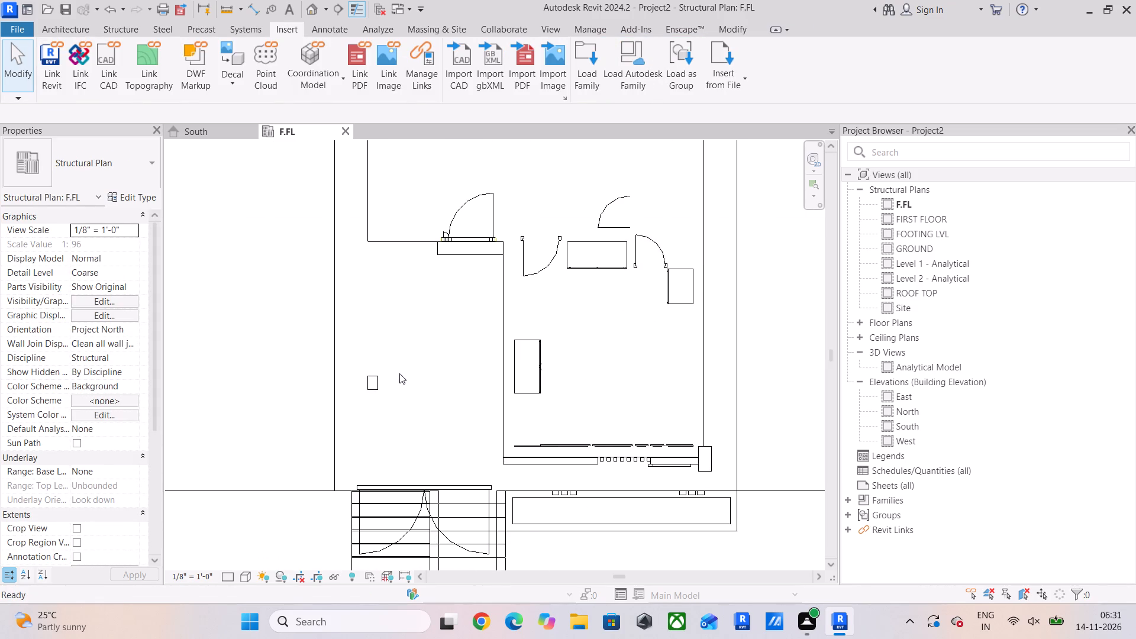
scroll(383, 306, up, 1)
middle_drag(382, 319, 296, 432)
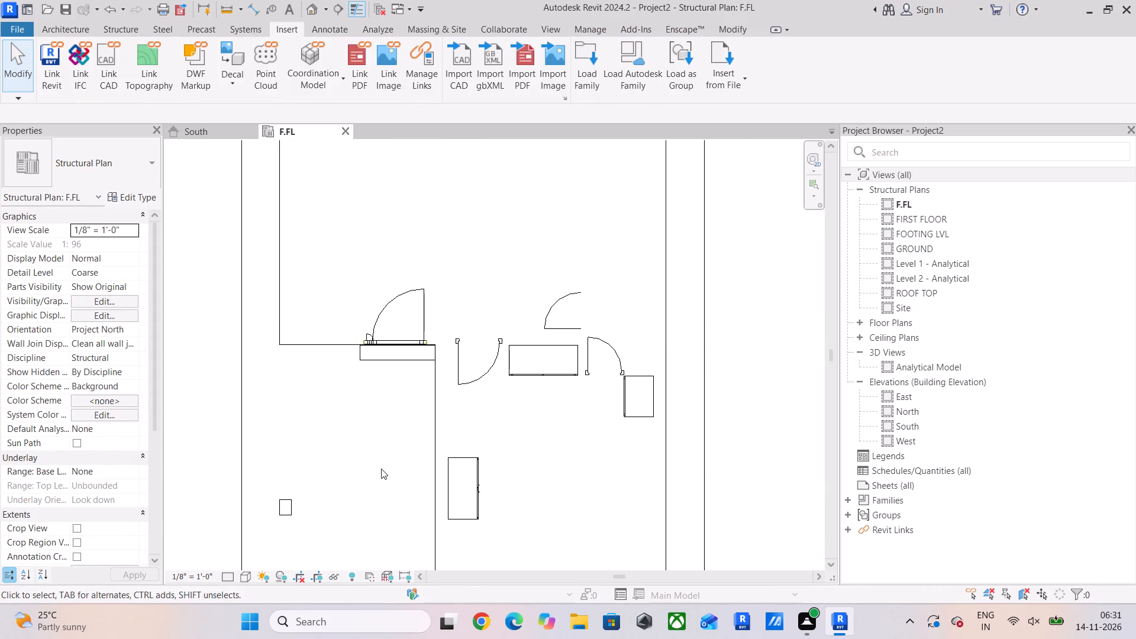
middle_drag(381, 469, 363, 373)
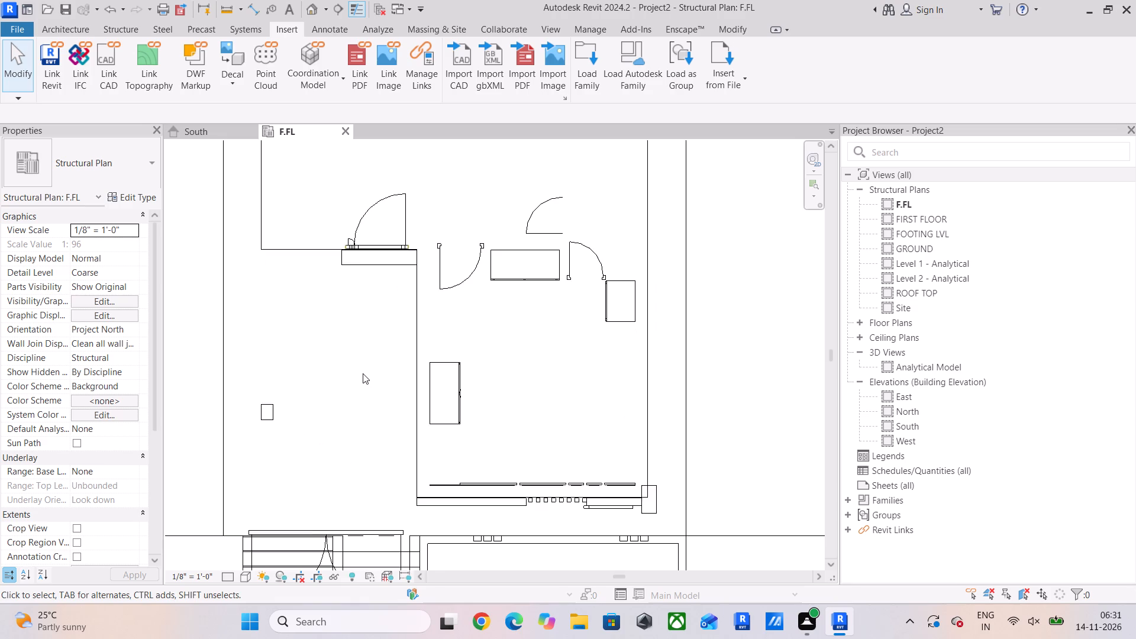
scroll(363, 373, down, 4)
middle_drag(363, 373, 350, 518)
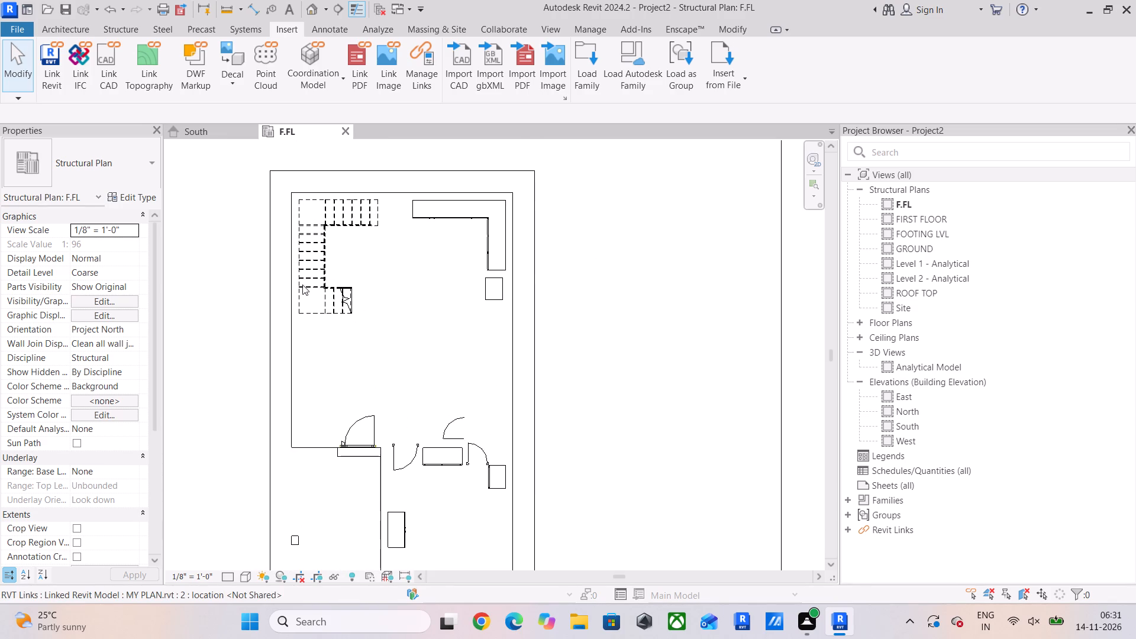
scroll(299, 276, up, 4)
scroll(299, 310, down, 4)
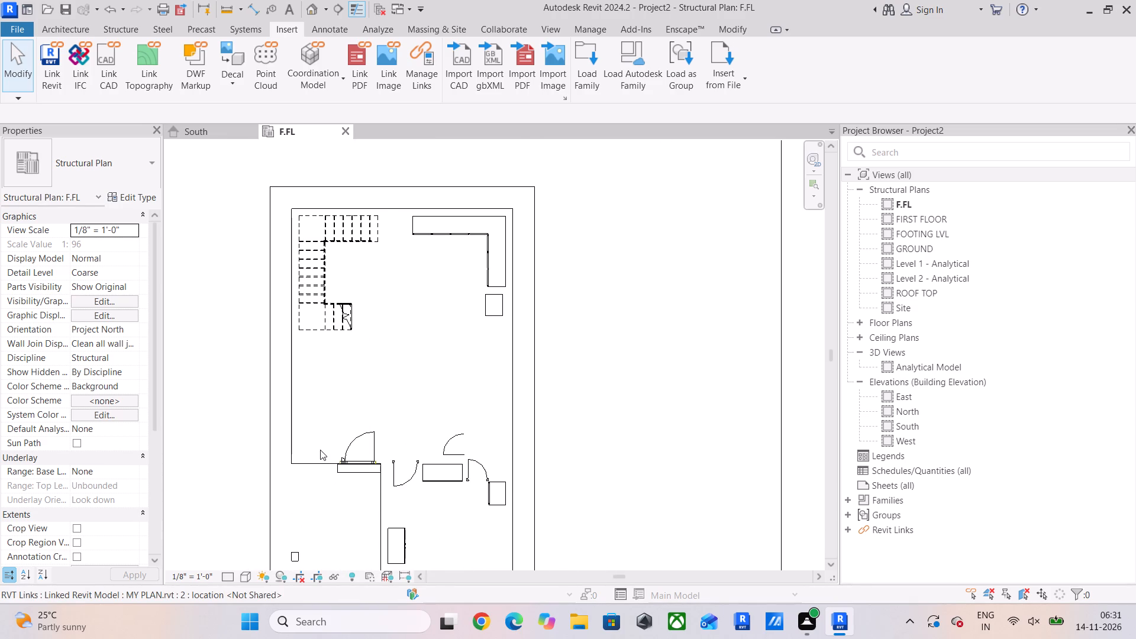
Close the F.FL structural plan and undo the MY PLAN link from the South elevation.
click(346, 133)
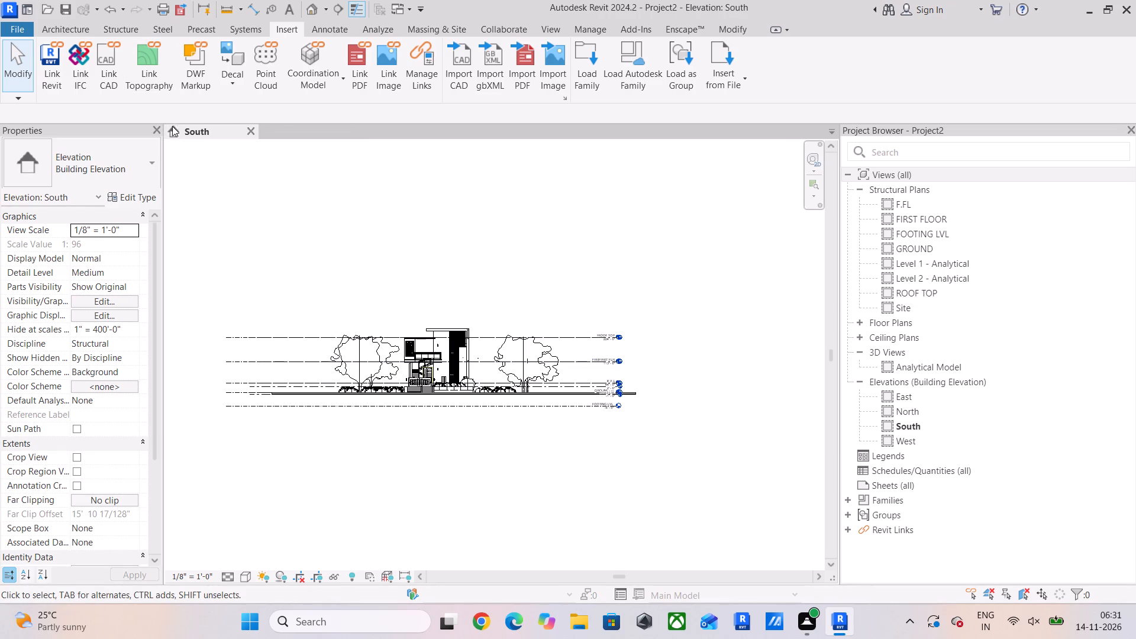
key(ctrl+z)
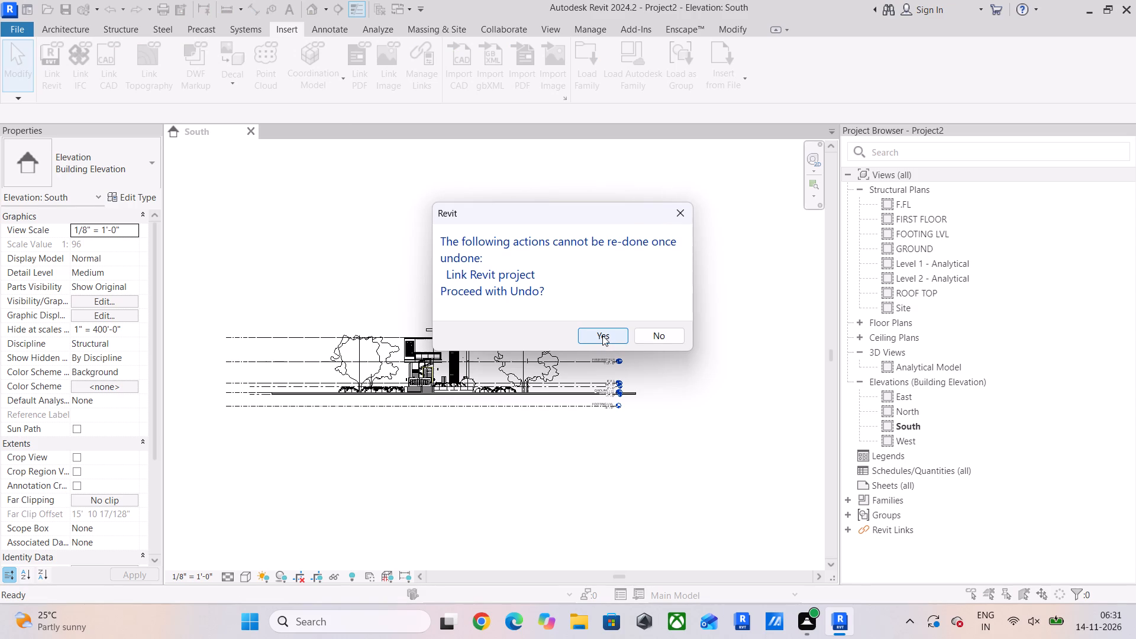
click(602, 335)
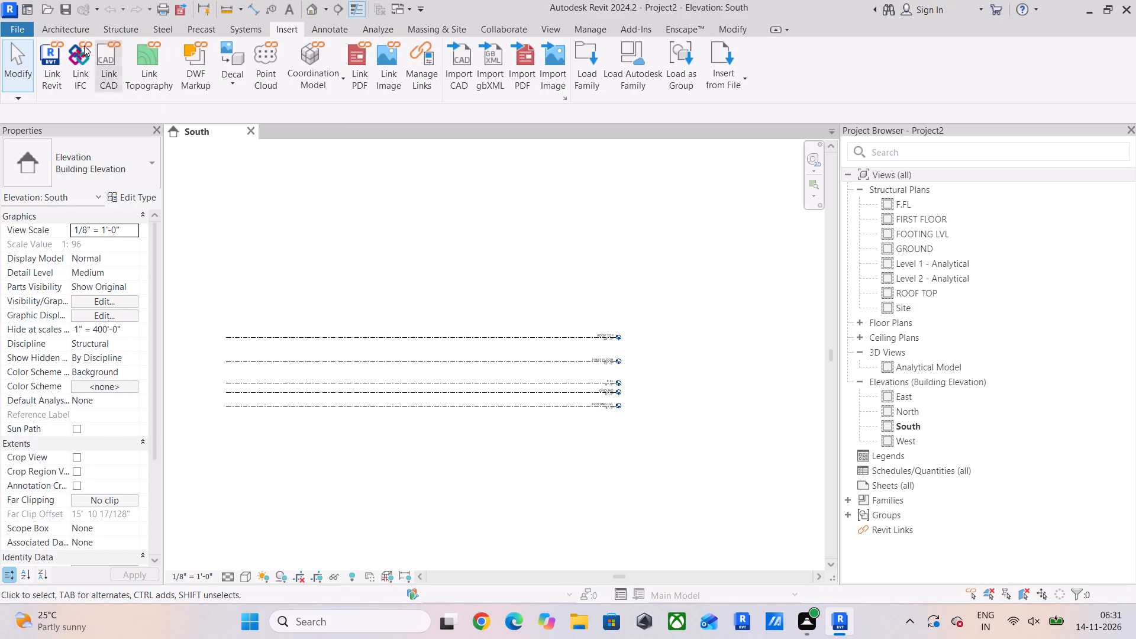
Open the MY PLAN project from the recent files.
click(27, 5)
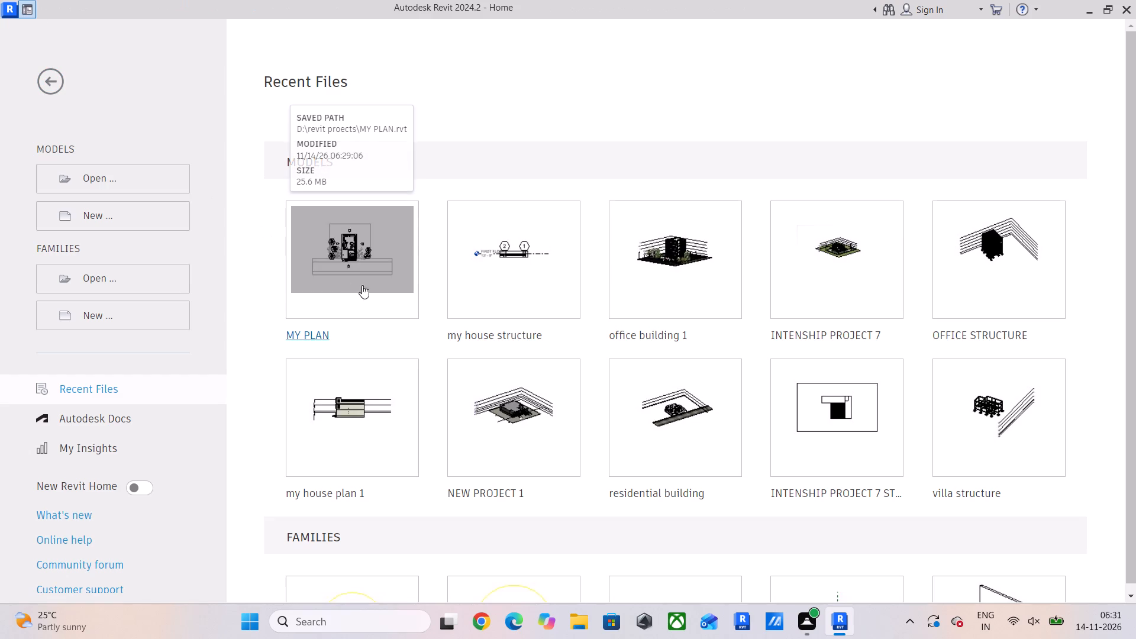
click(363, 292)
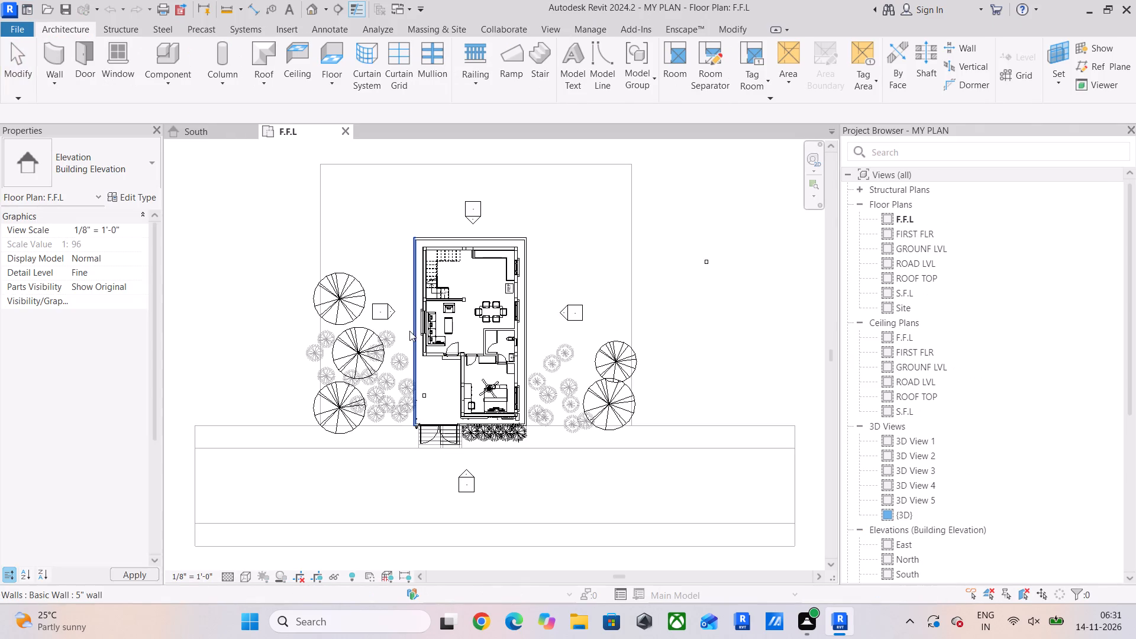
In MY PLAN's F.F.L floor plan, start an architectural column and duplicate the Rectangular Column 18" x 18" type as 12" X 10".
scroll(420, 342, up, 18)
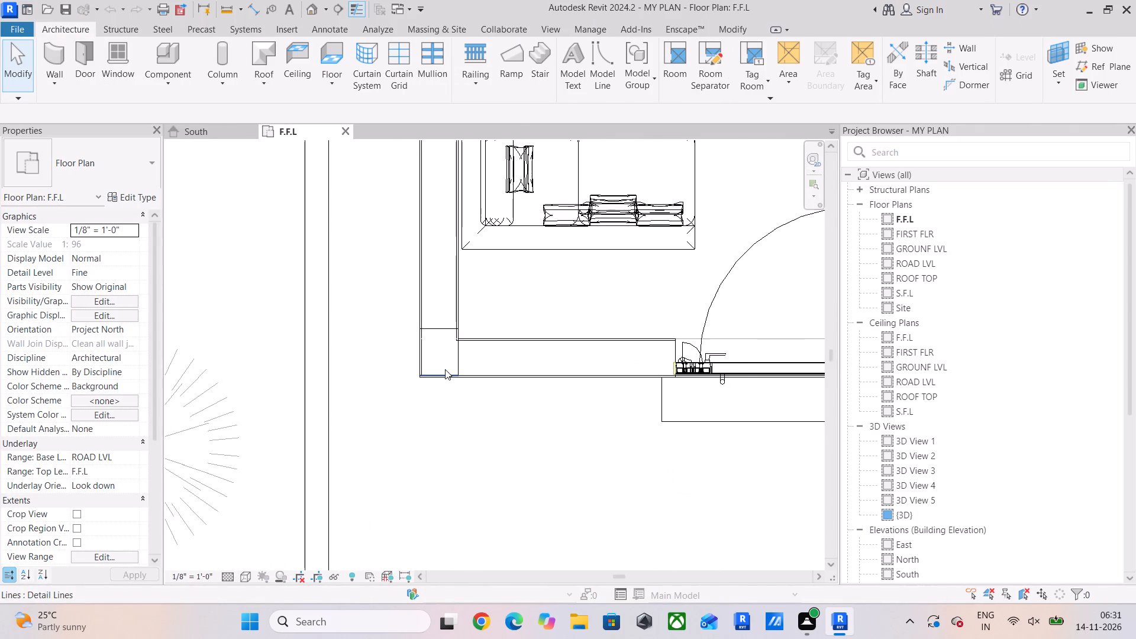
scroll(445, 369, up, 4)
middle_drag(445, 369, 400, 395)
scroll(400, 392, up, 4)
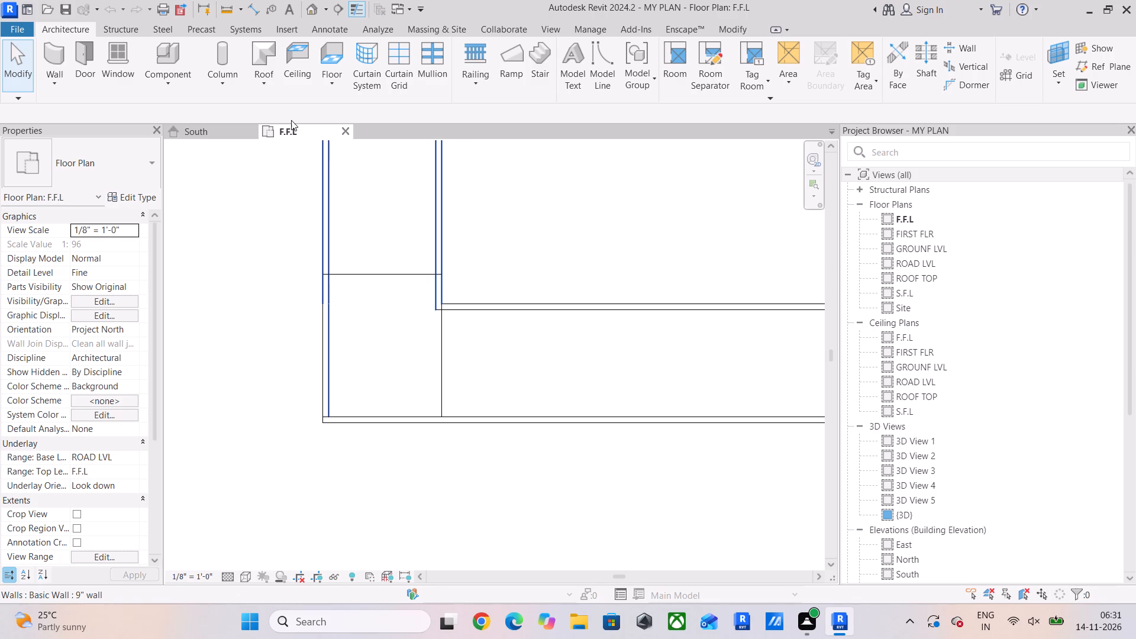
click(228, 82)
click(262, 117)
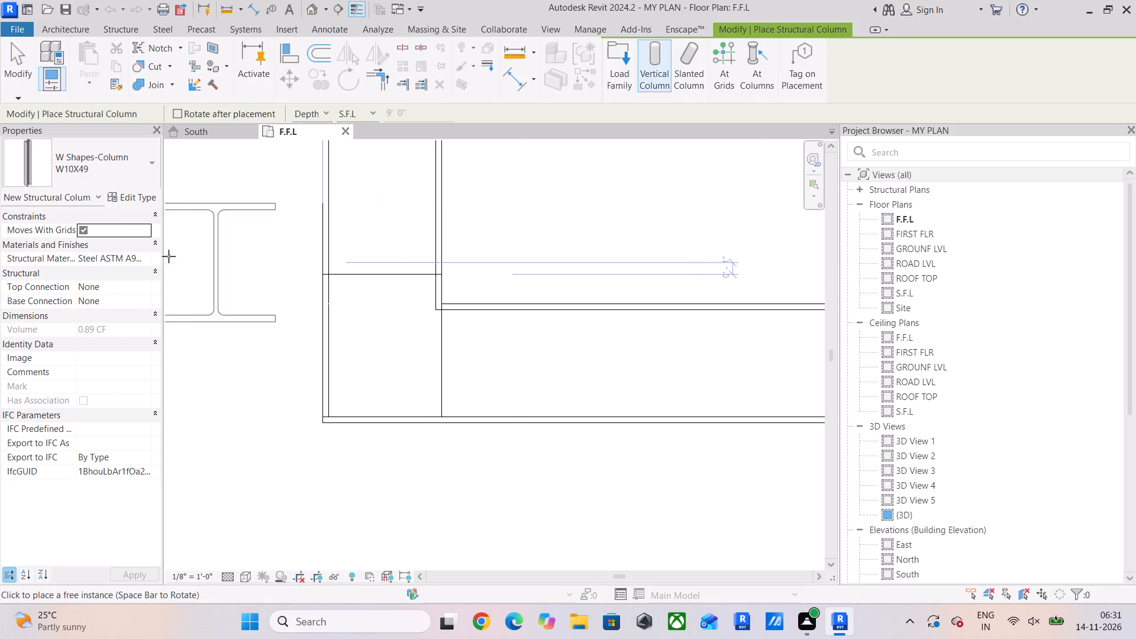
click(72, 30)
click(219, 85)
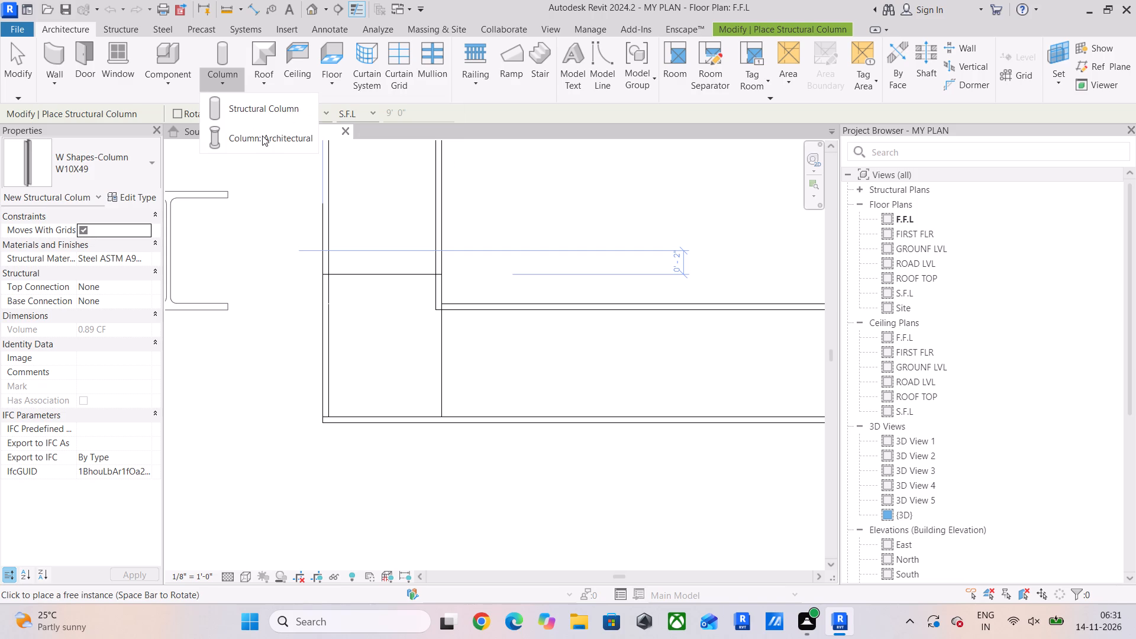
click(264, 141)
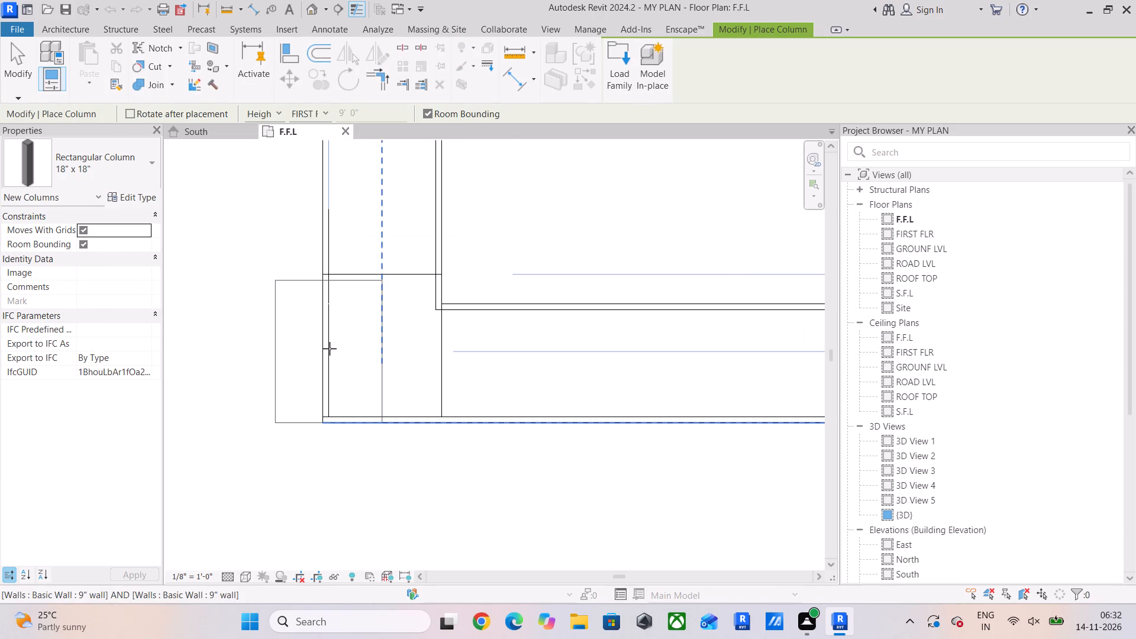
scroll(373, 338, up, 1)
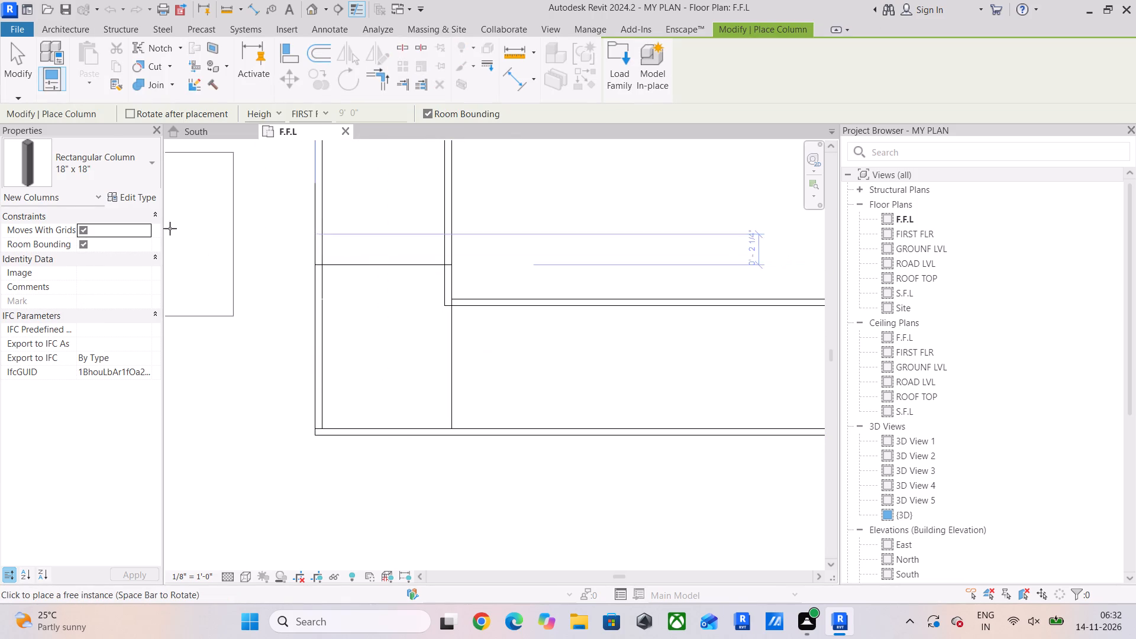
click(143, 194)
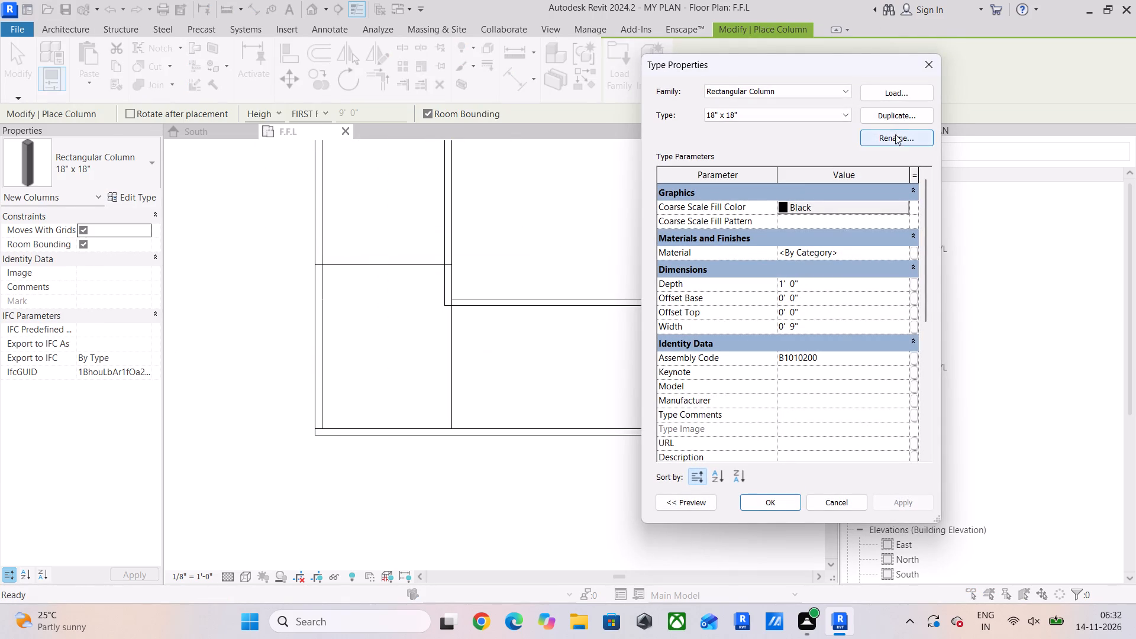
click(890, 116)
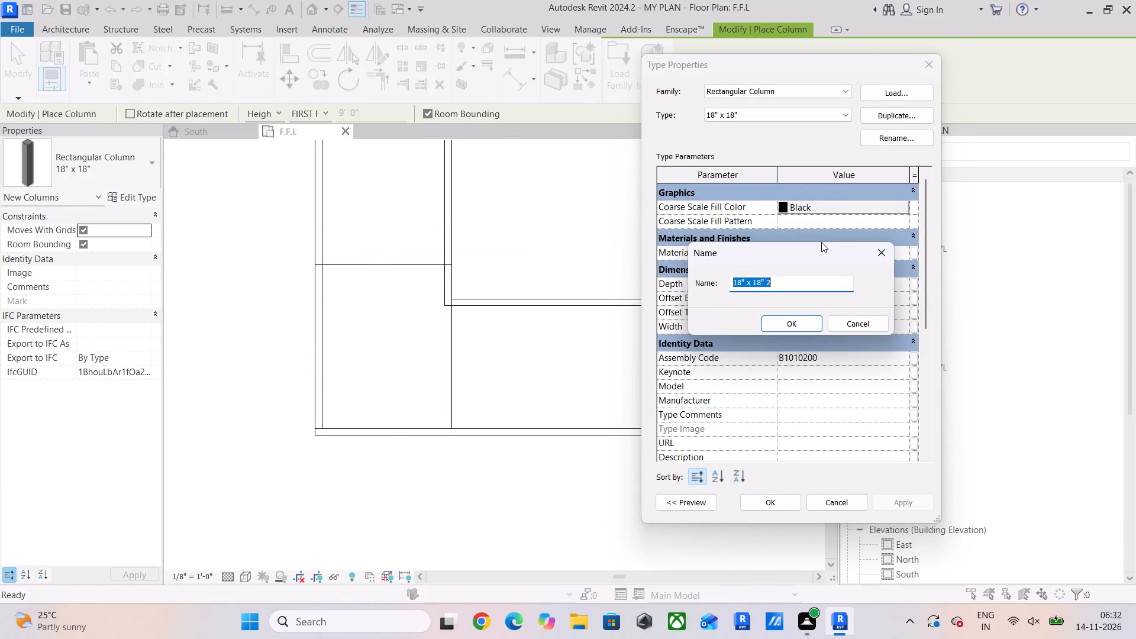
text(12" X)
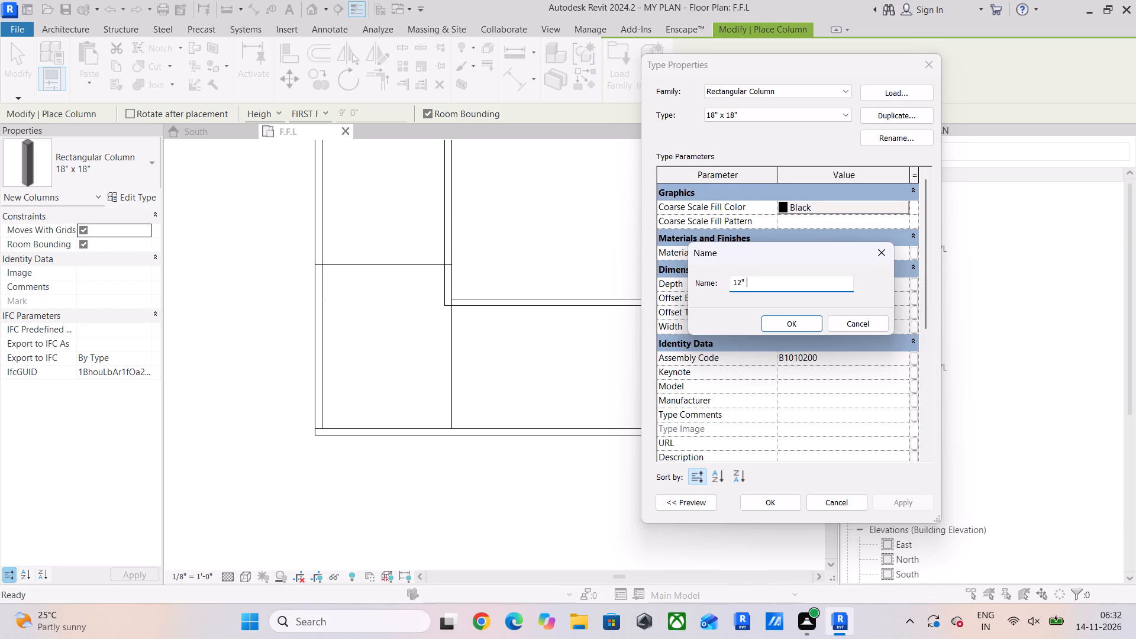
key(space)
key(1)
key(0)
key(shift+quotedbl)
key(Return)
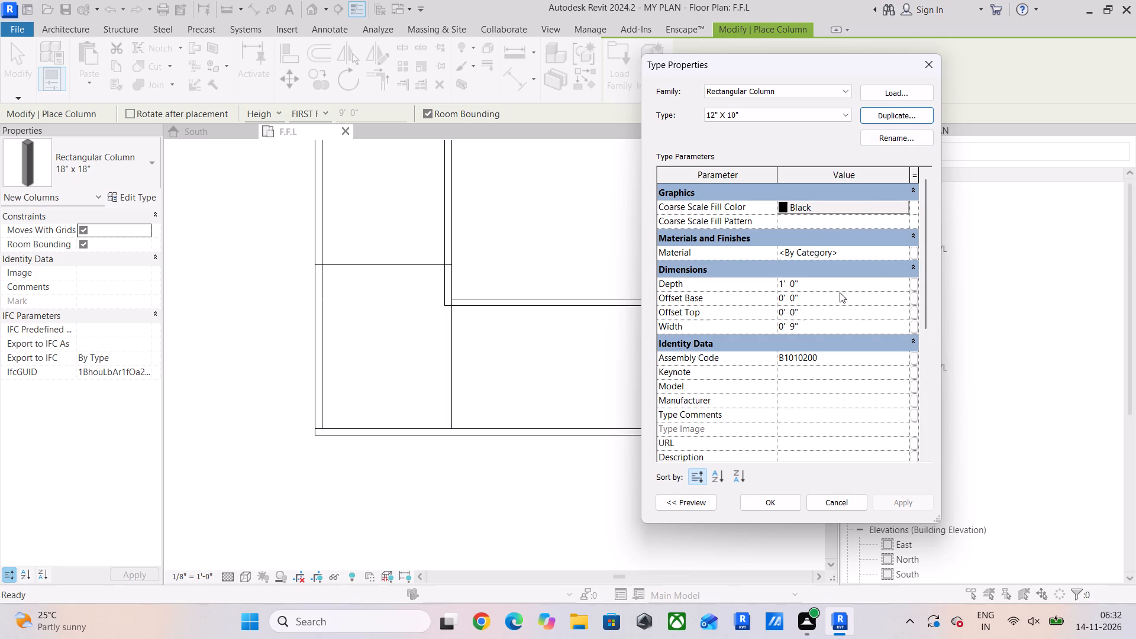
Set the 12" X 10" column type's Width to 10" and accept the type properties.
click(827, 327)
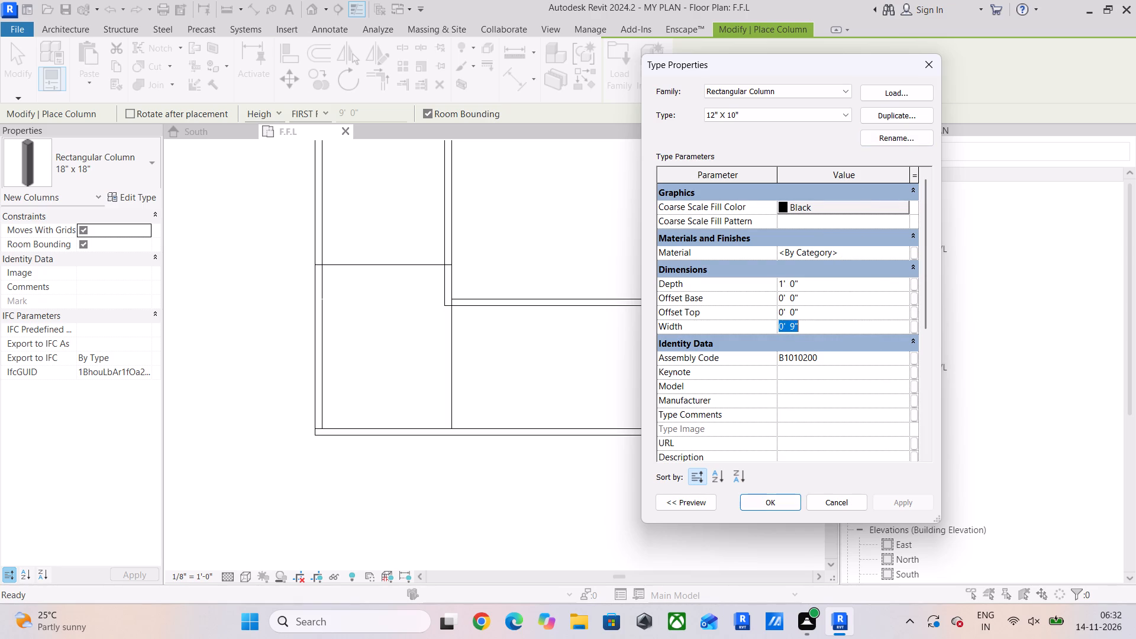
text(10")
key(Return)
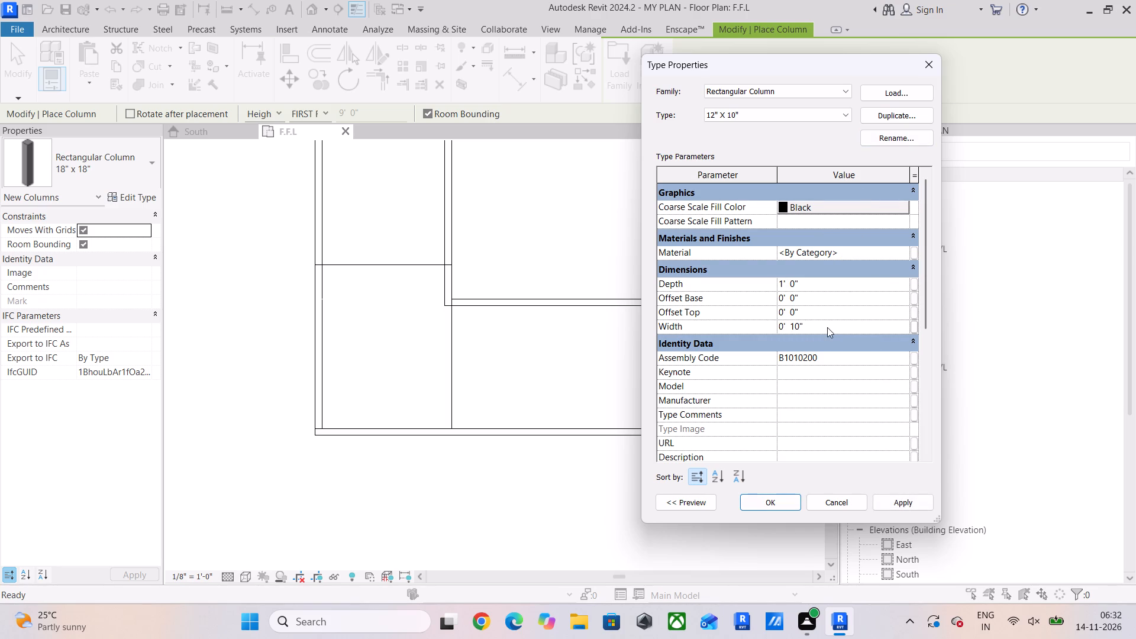
click(902, 493)
click(767, 504)
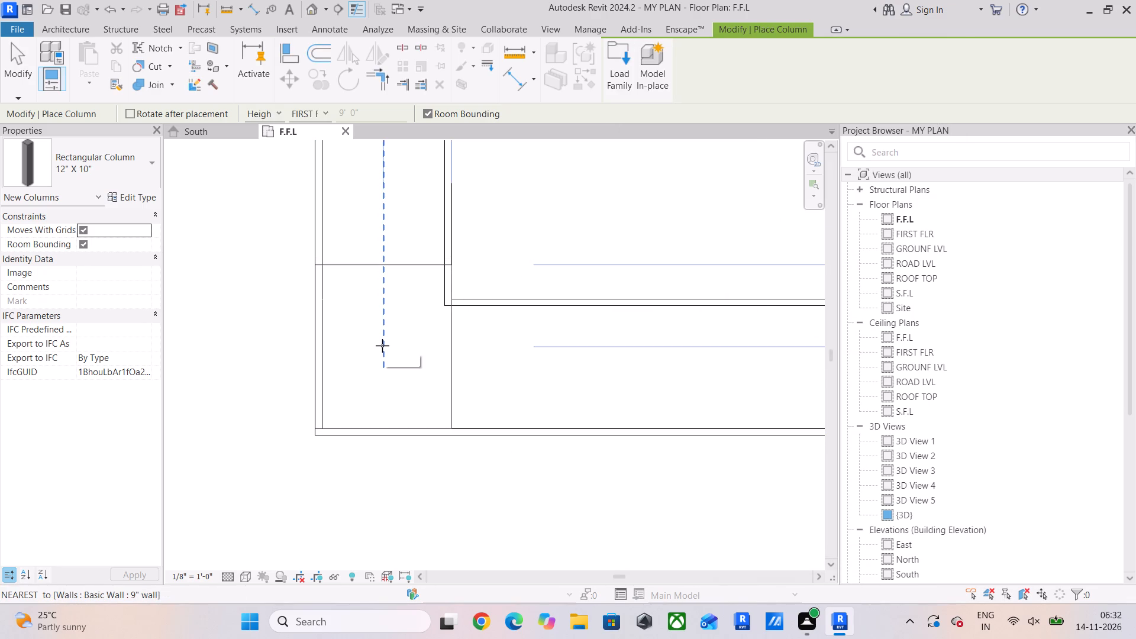
Place a 12" X 10" column at the south-west wall corner of the sofa room and unjoin the overlapping elements.
click(382, 346)
scroll(382, 346, down, 6)
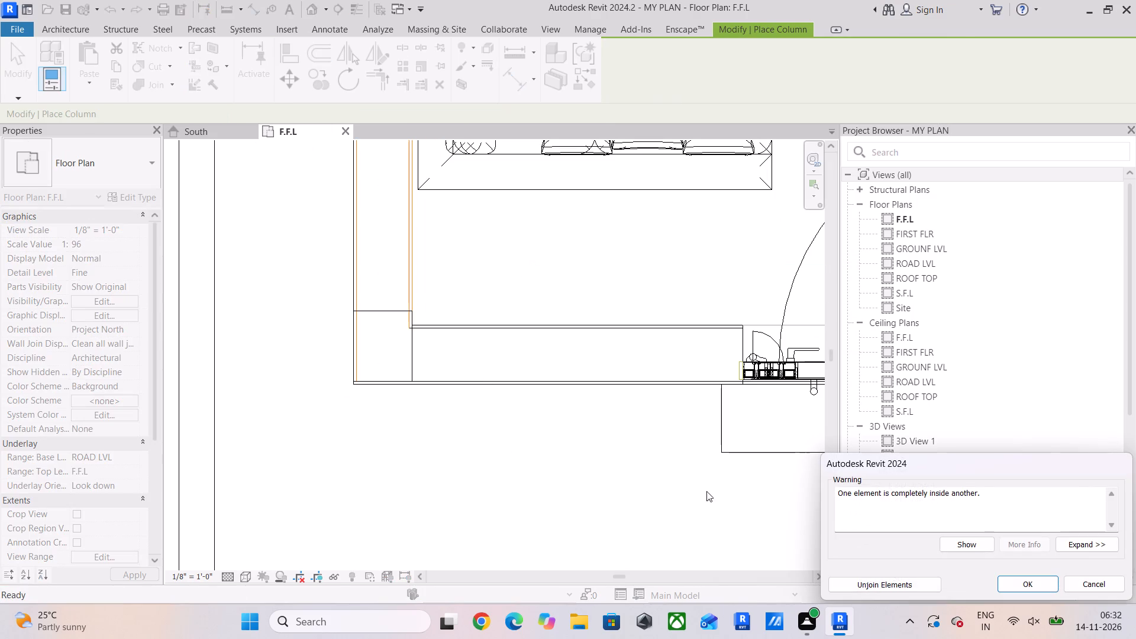
click(907, 583)
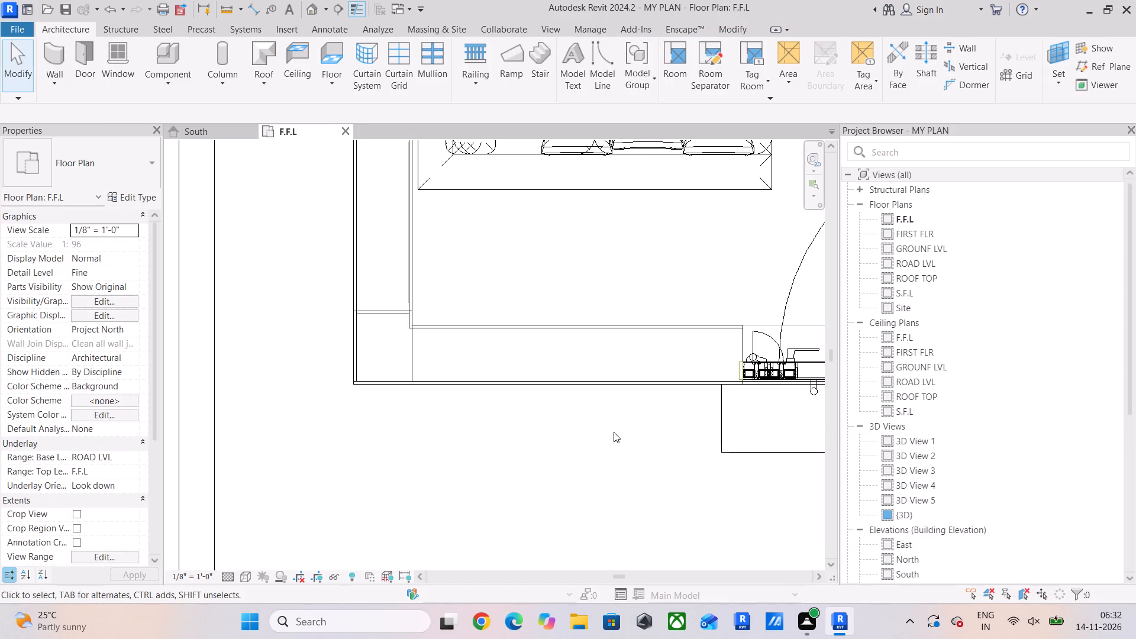
scroll(394, 306, up, 9)
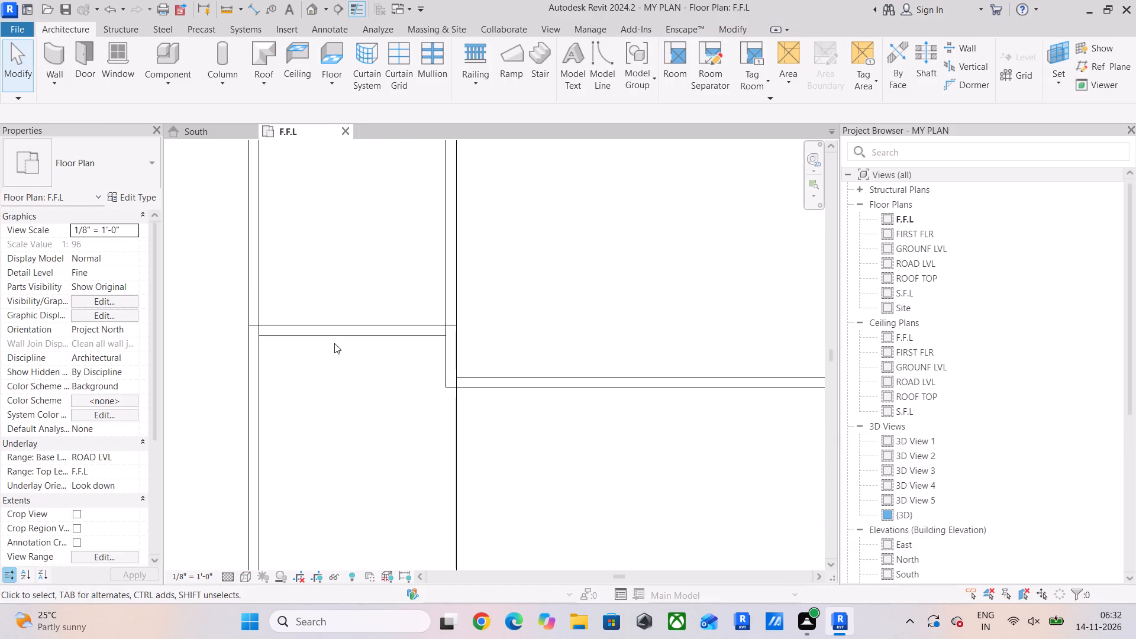
key(Escape)
key(Escape)
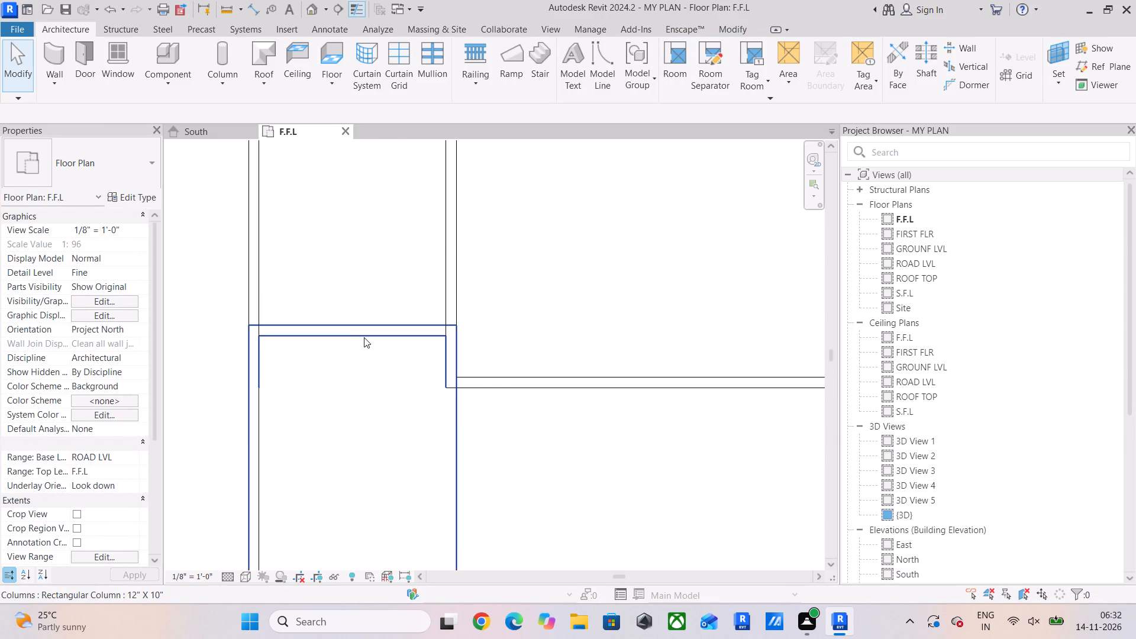
Create a similar 12" X 10" column at the wall junction between the sofa room's door and the neighbouring bedroom door.
click(364, 337)
scroll(319, 366, down, 5)
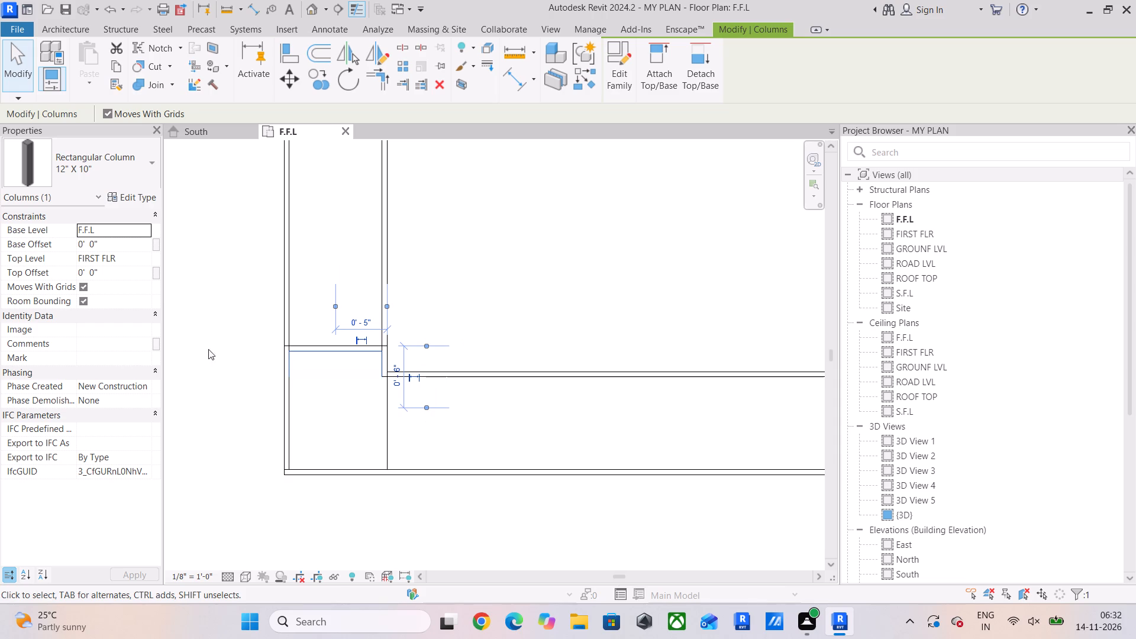
scroll(398, 372, down, 2)
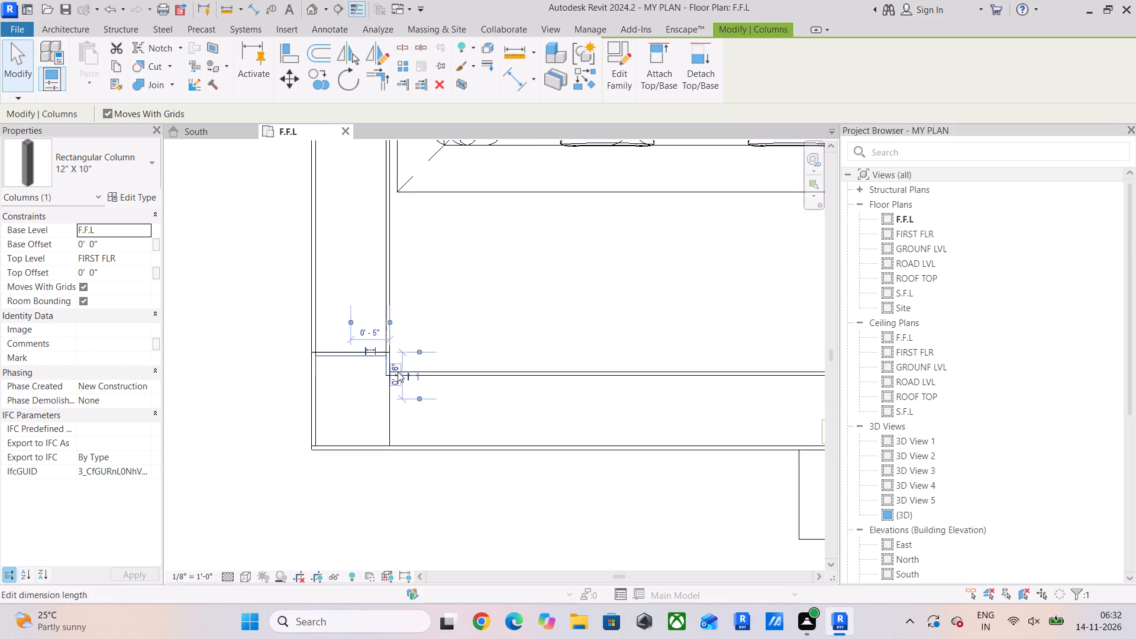
scroll(398, 372, down, 2)
click(587, 79)
scroll(328, 257, down, 5)
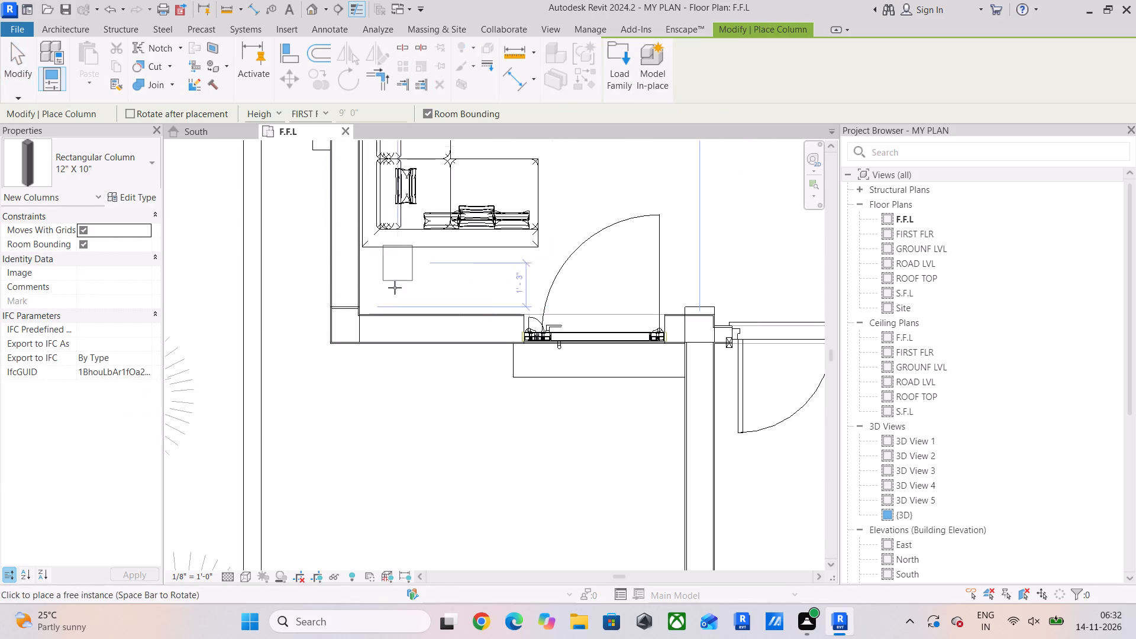
middle_drag(396, 282, 383, 472)
middle_drag(385, 461, 180, 318)
scroll(544, 406, up, 5)
scroll(430, 355, up, 5)
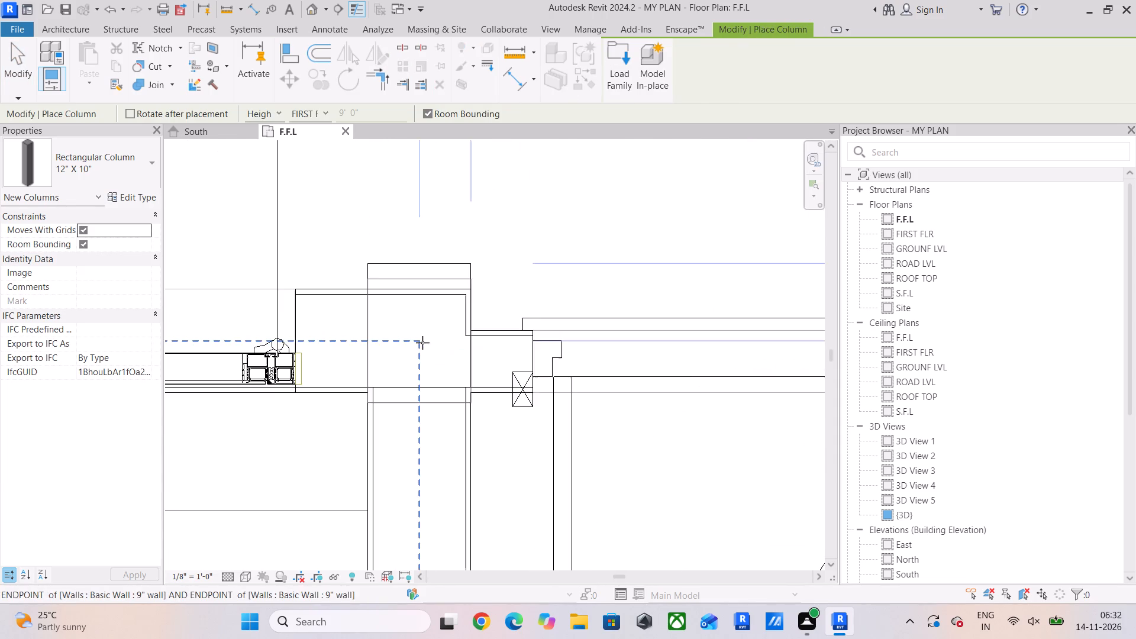
click(424, 320)
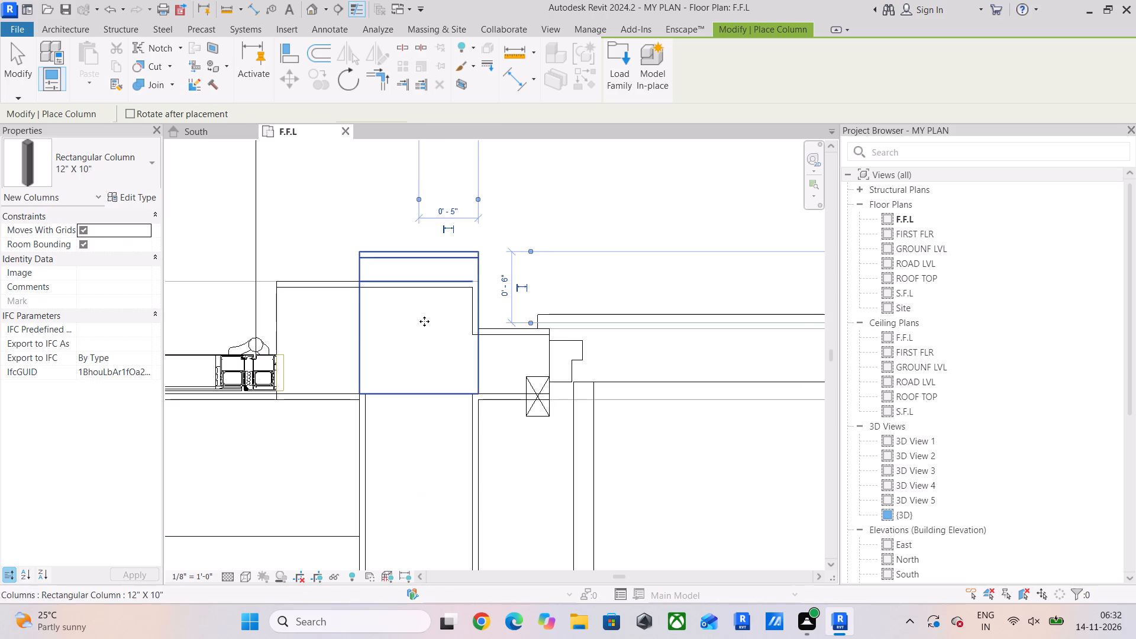
Place a 12" X 10" column in the bedroom's west wall at the wardrobe's north end and unjoin the overlapping elements.
scroll(478, 494, down, 4)
middle_drag(478, 494, 419, 235)
scroll(419, 350, down, 5)
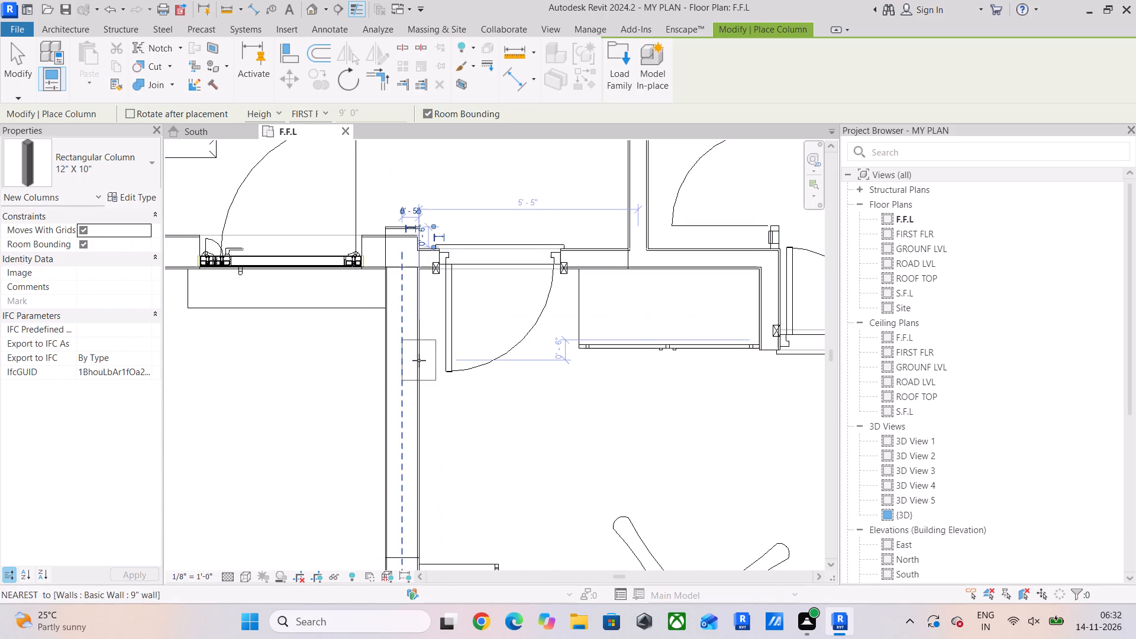
middle_drag(419, 360, 436, 193)
scroll(422, 433, down, 3)
middle_drag(422, 433, 424, 383)
scroll(424, 382, up, 9)
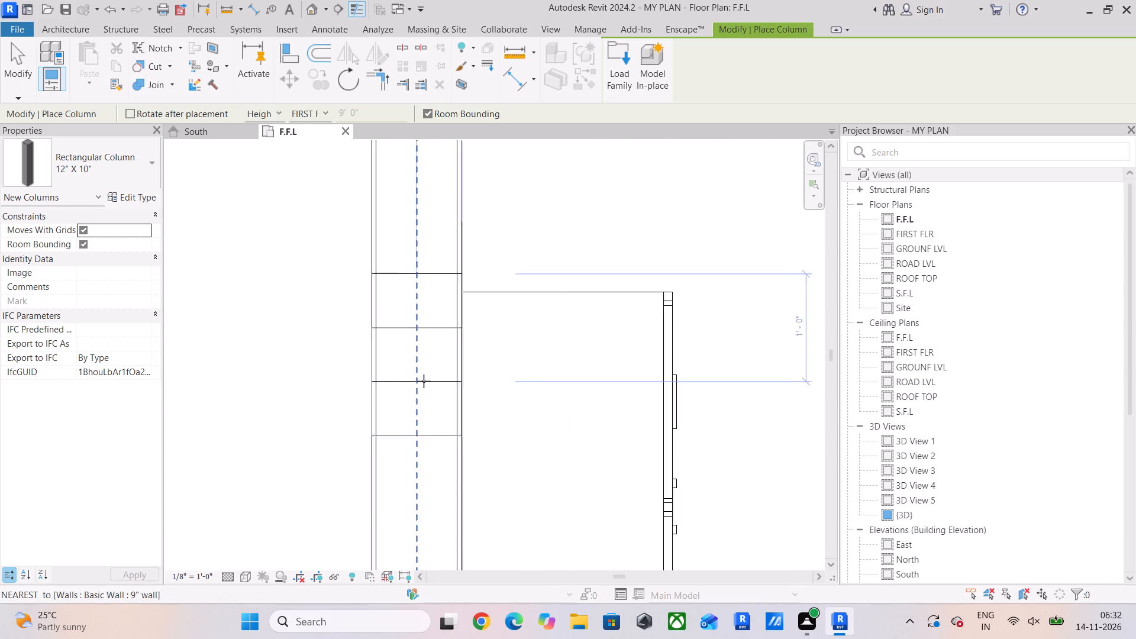
scroll(424, 381, up, 2)
click(412, 318)
scroll(444, 422, down, 6)
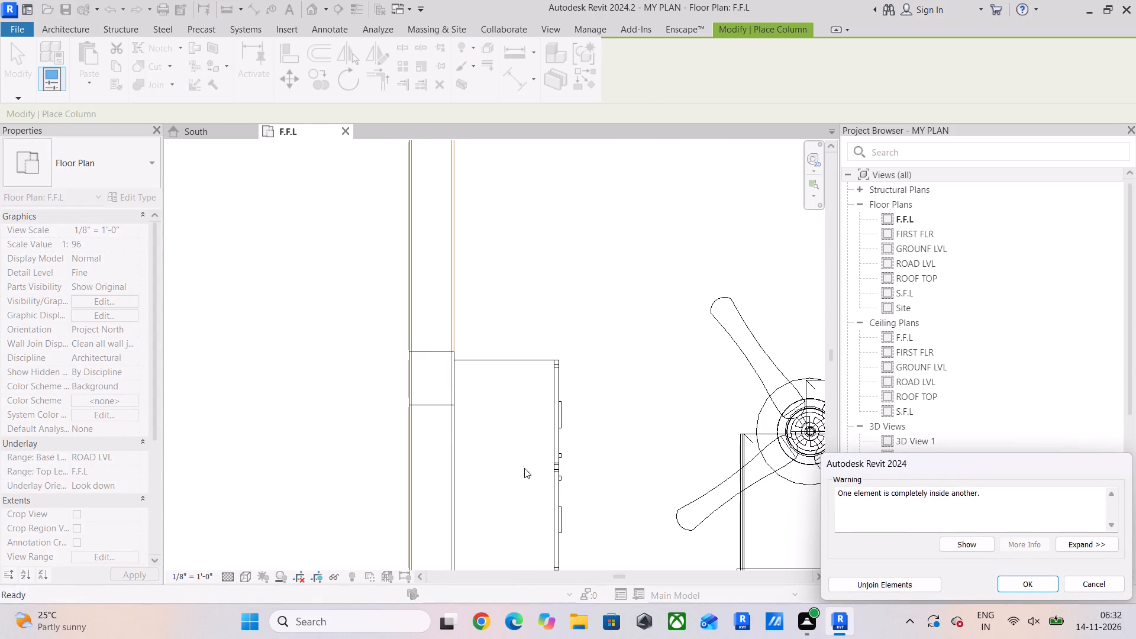
click(876, 587)
Create a similar 12" X 10" column at the bedroom's south-west wall corner and unjoin the overlapping elements.
scroll(427, 392, down, 9)
middle_drag(426, 399, 427, 285)
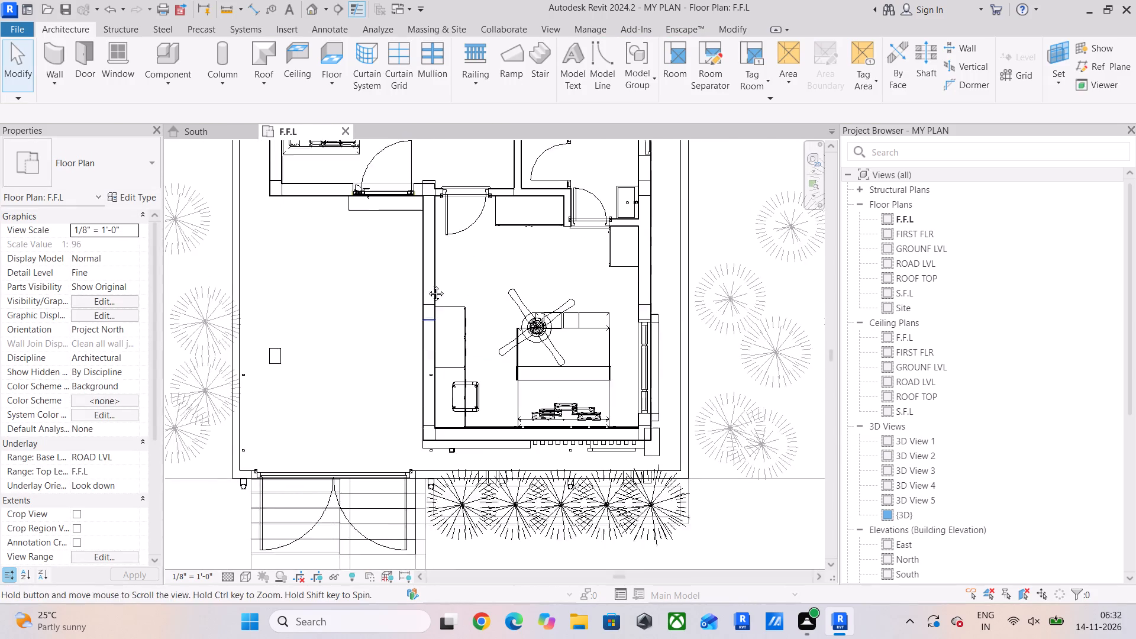
middle_drag(427, 285, 427, 279)
scroll(441, 364, up, 4)
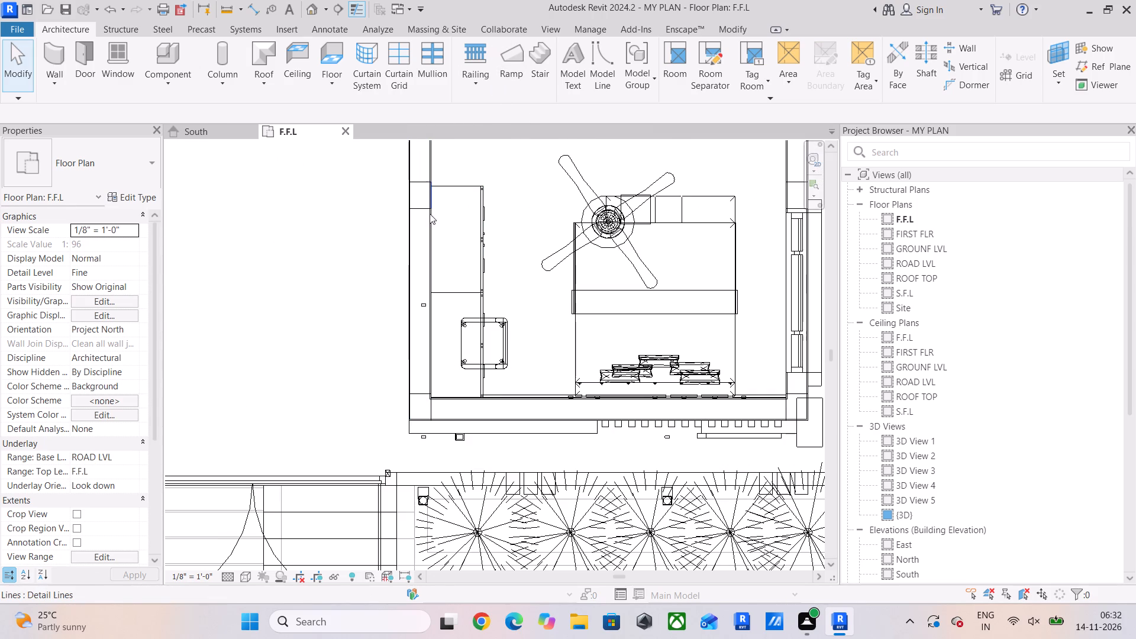
click(419, 189)
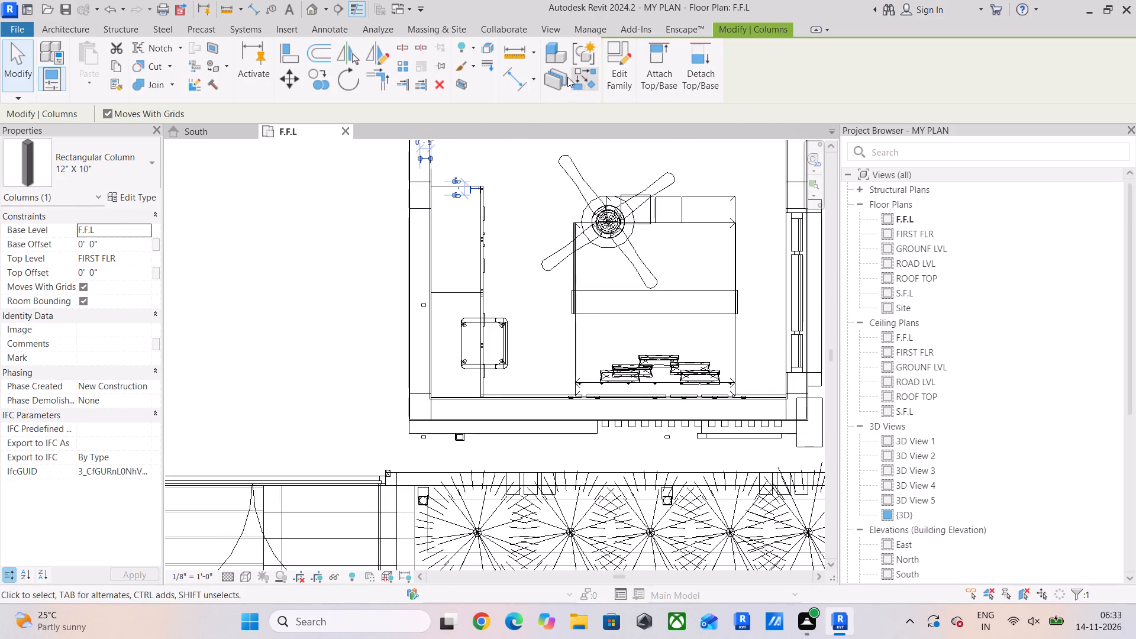
click(583, 74)
scroll(433, 375, up, 5)
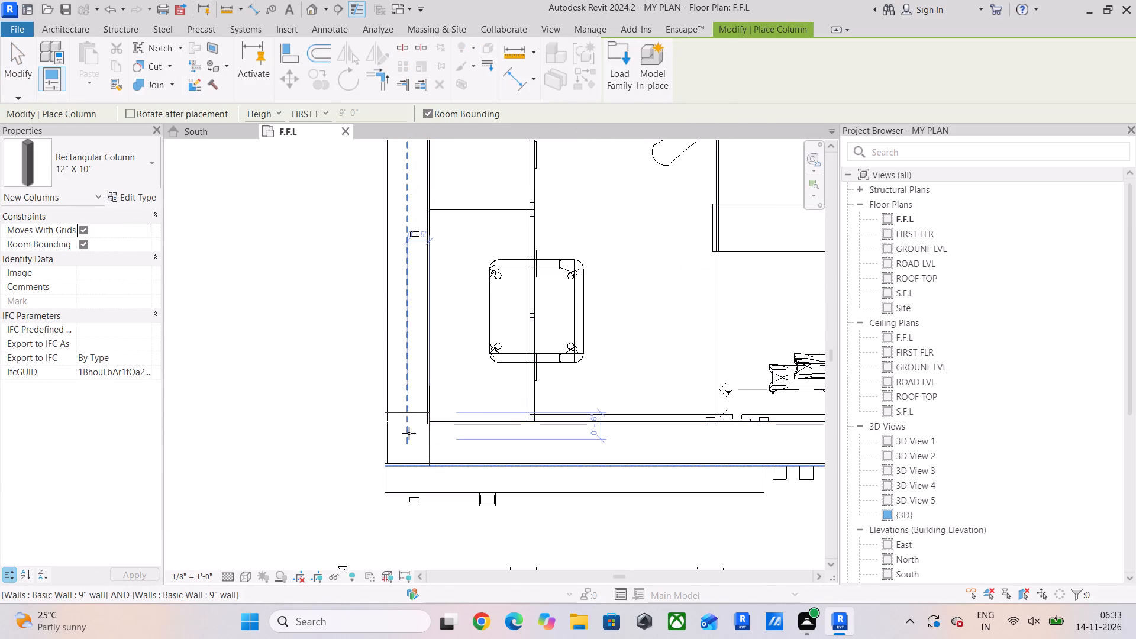
scroll(409, 433, up, 5)
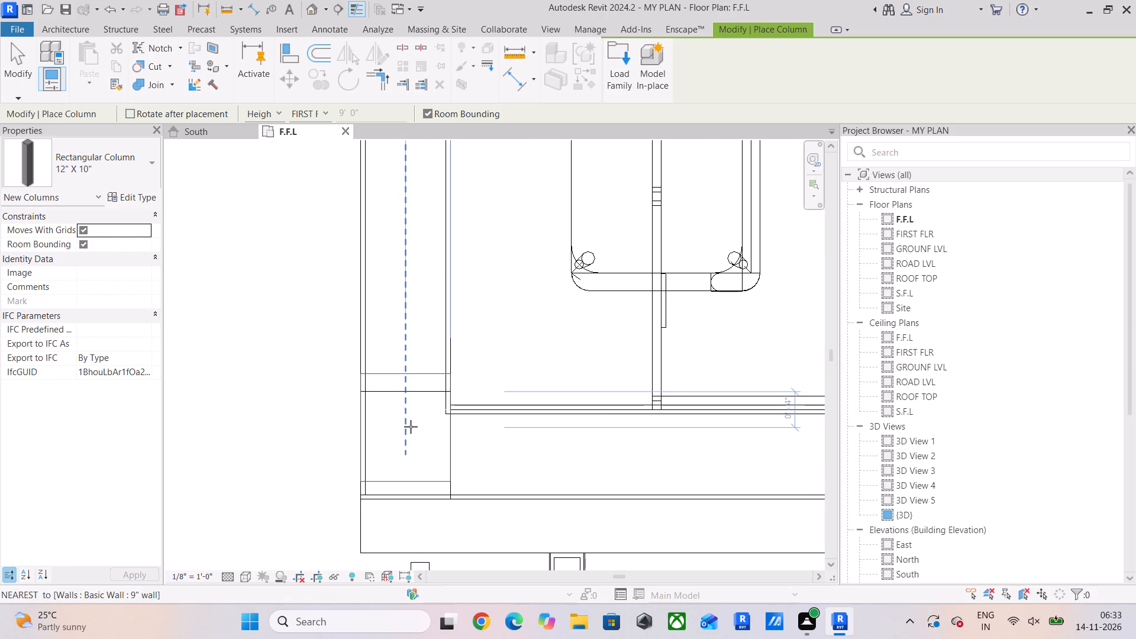
click(411, 444)
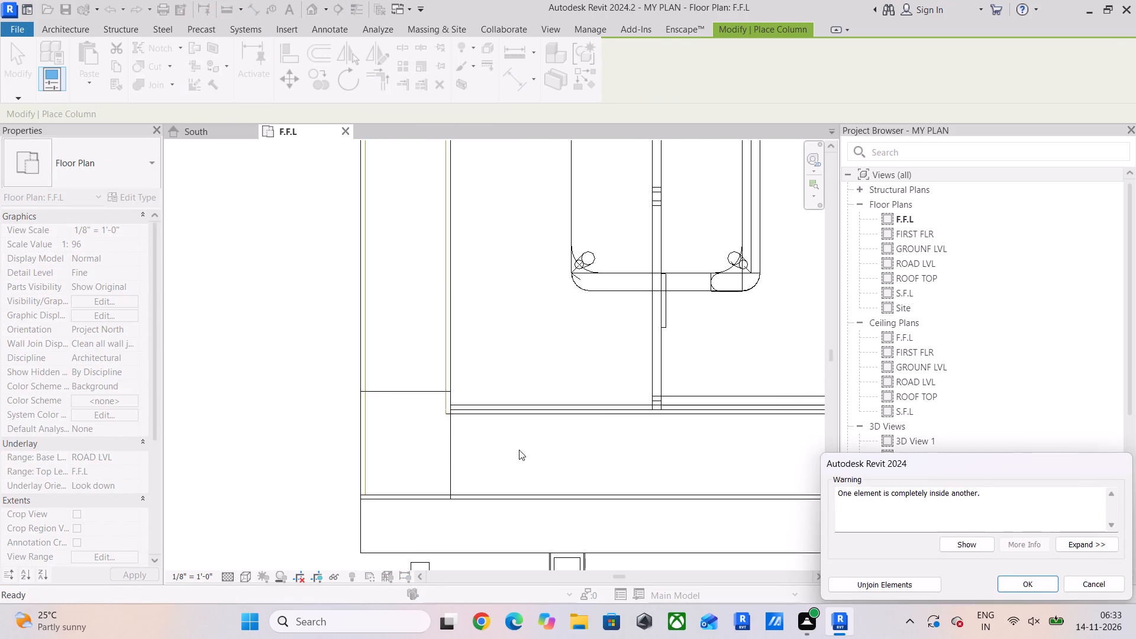
click(857, 581)
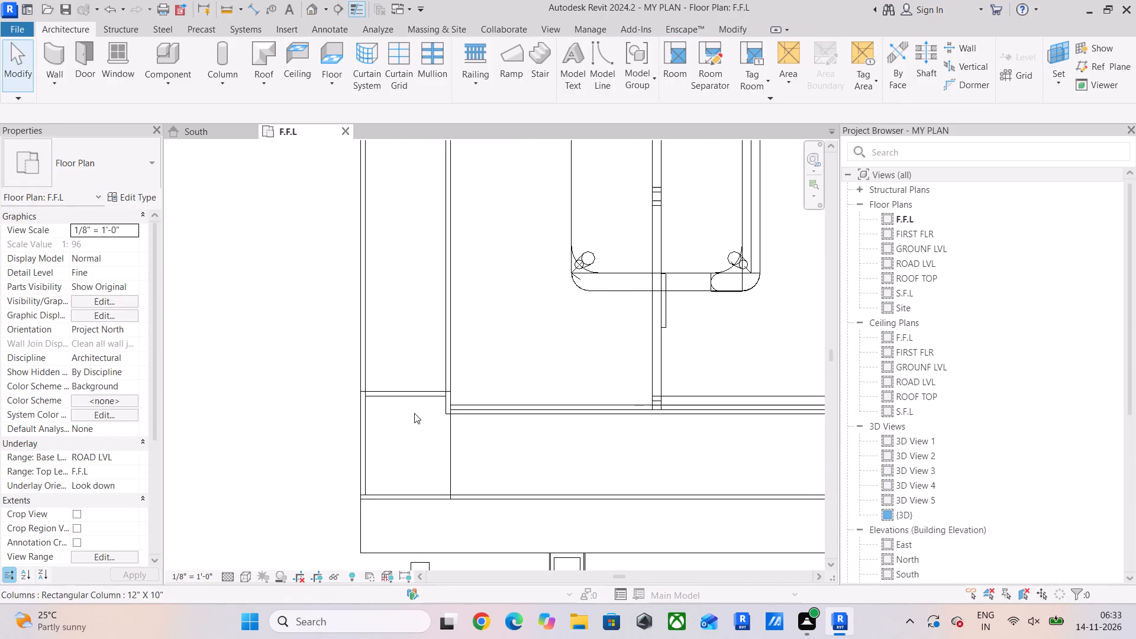
Create a similar 12" X 10" column at the bedroom's south-east wall corner and unjoin the overlapping elements.
click(411, 397)
click(412, 414)
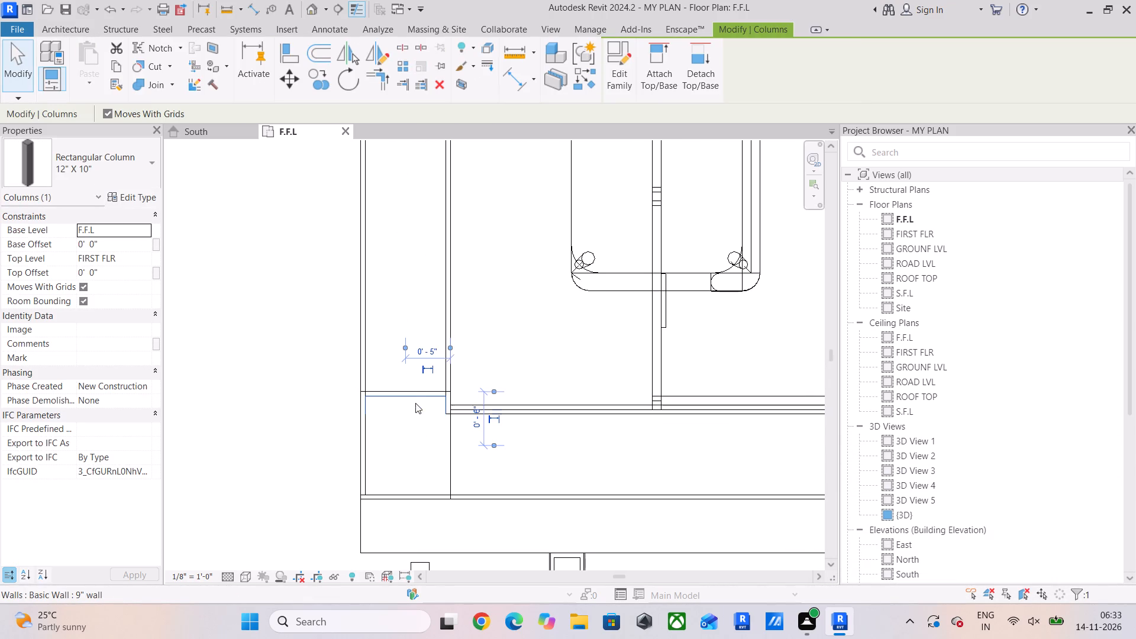
click(415, 401)
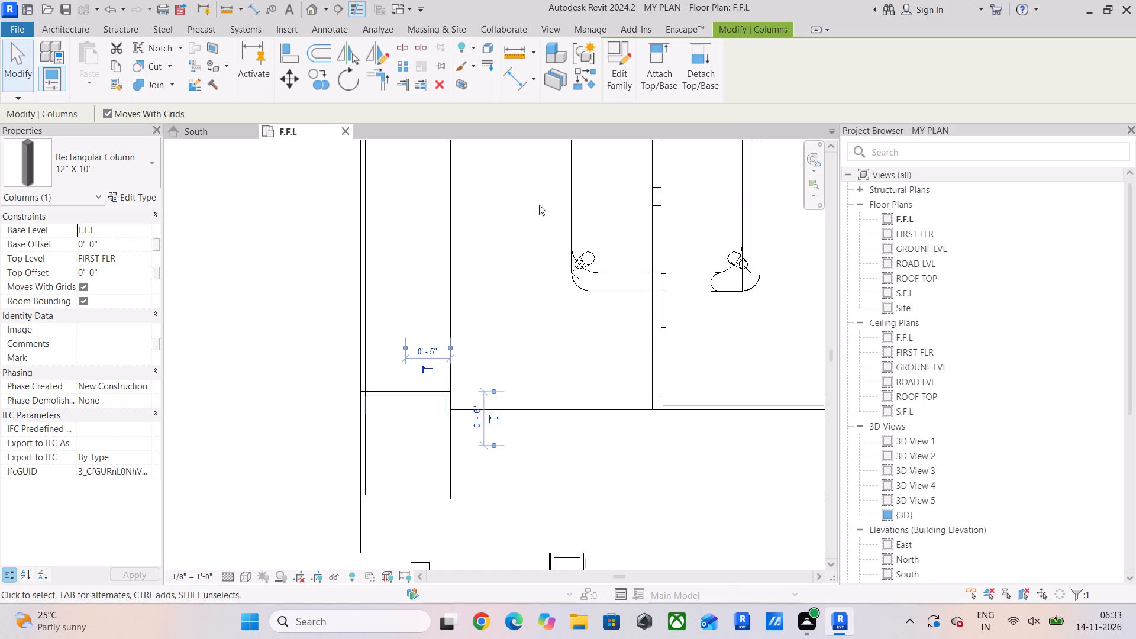
click(583, 85)
scroll(549, 390, down, 6)
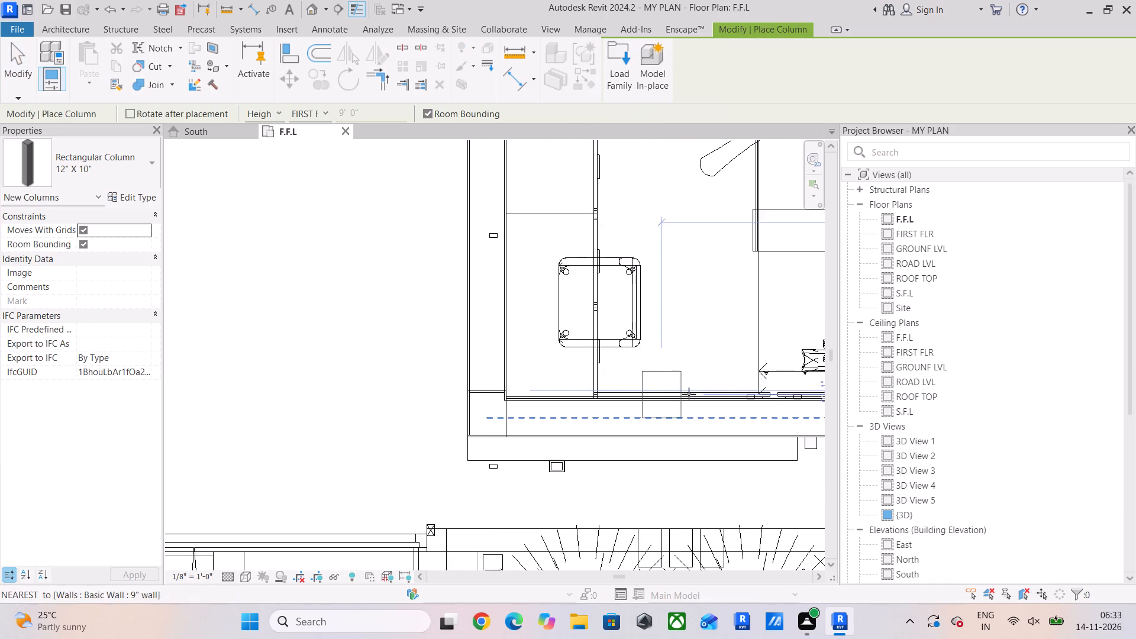
middle_drag(689, 394, 171, 413)
scroll(525, 434, up, 5)
middle_drag(509, 432, 248, 445)
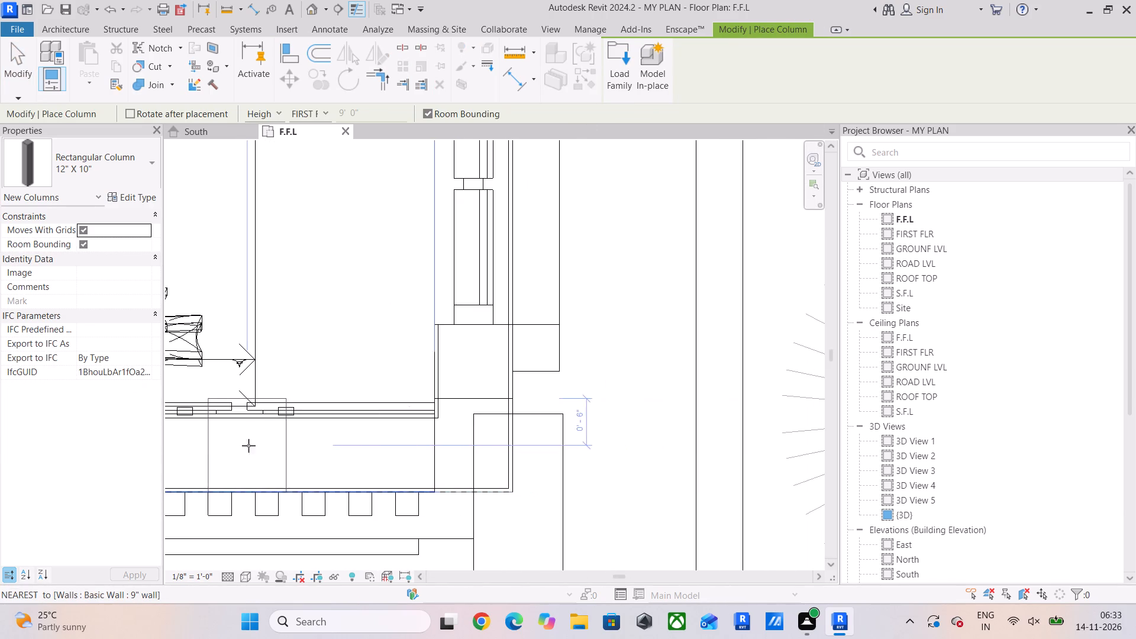
click(470, 443)
click(877, 583)
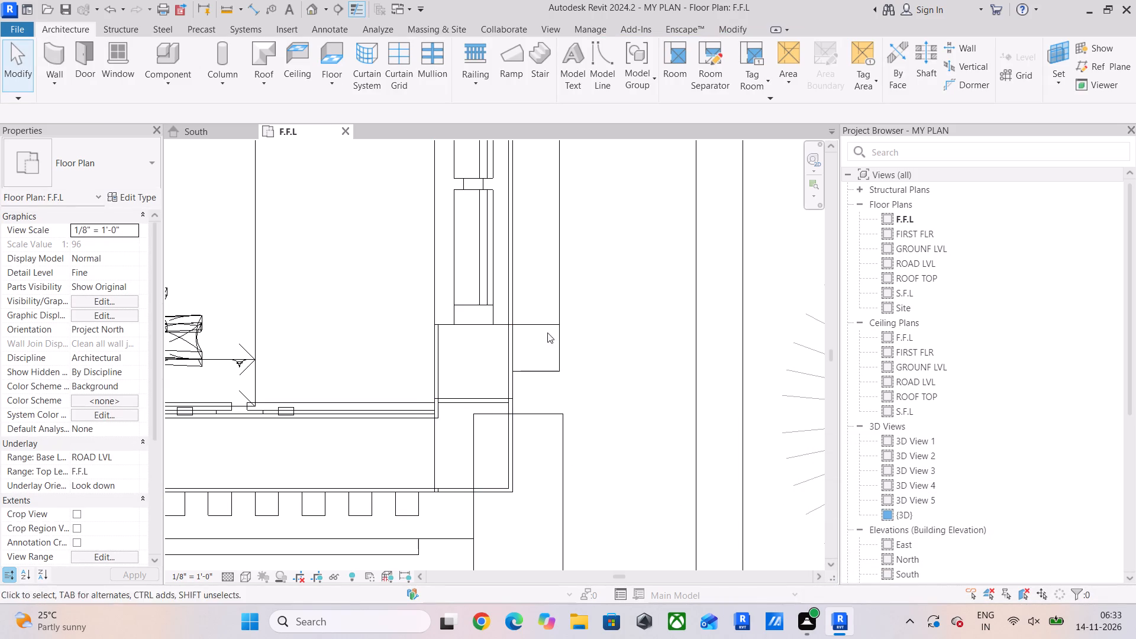
Create a similar 12" X 10" column in the east wall just north of the bedroom window and unjoin the overlapping elements.
click(480, 409)
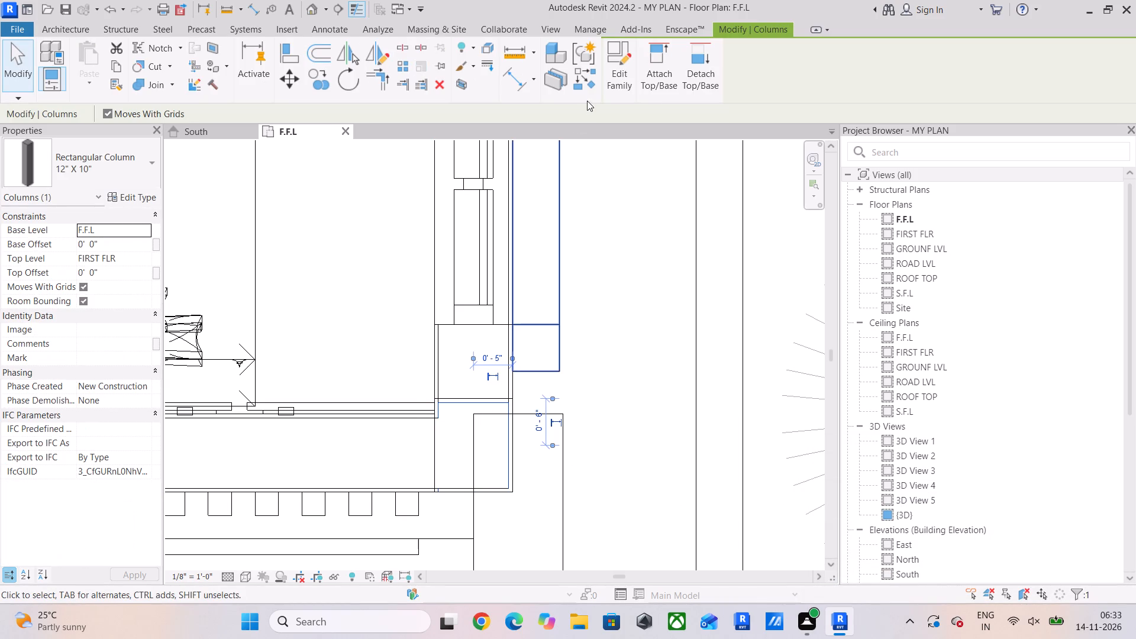
click(588, 94)
click(587, 89)
scroll(451, 384, down, 5)
middle_drag(452, 383, 453, 383)
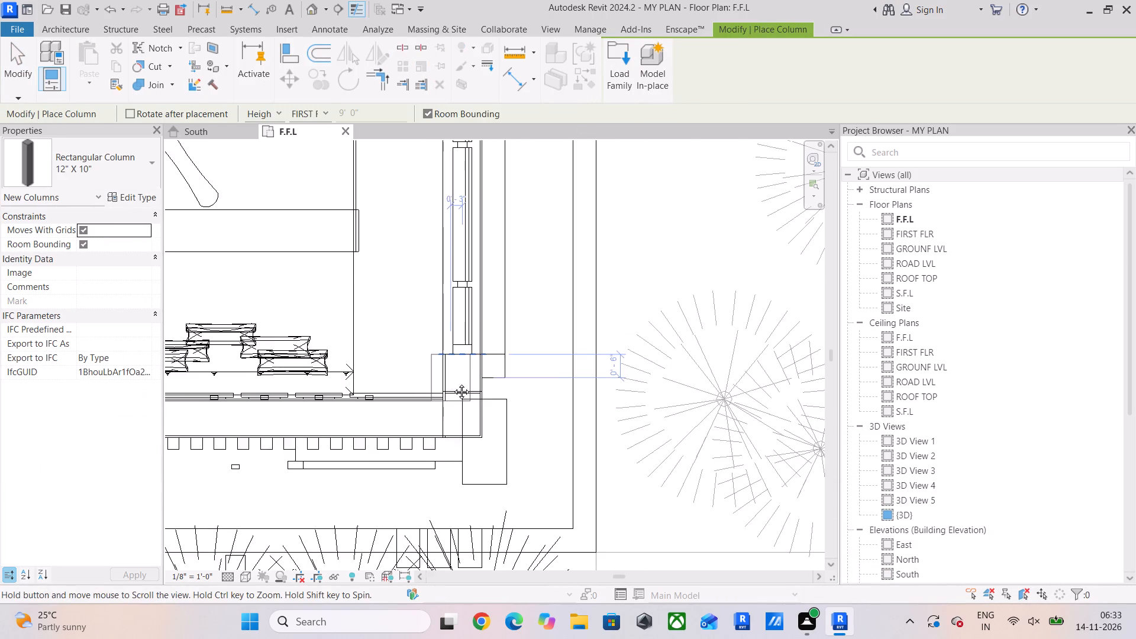
middle_drag(453, 383, 459, 555)
middle_drag(486, 383, 470, 537)
scroll(448, 377, up, 4)
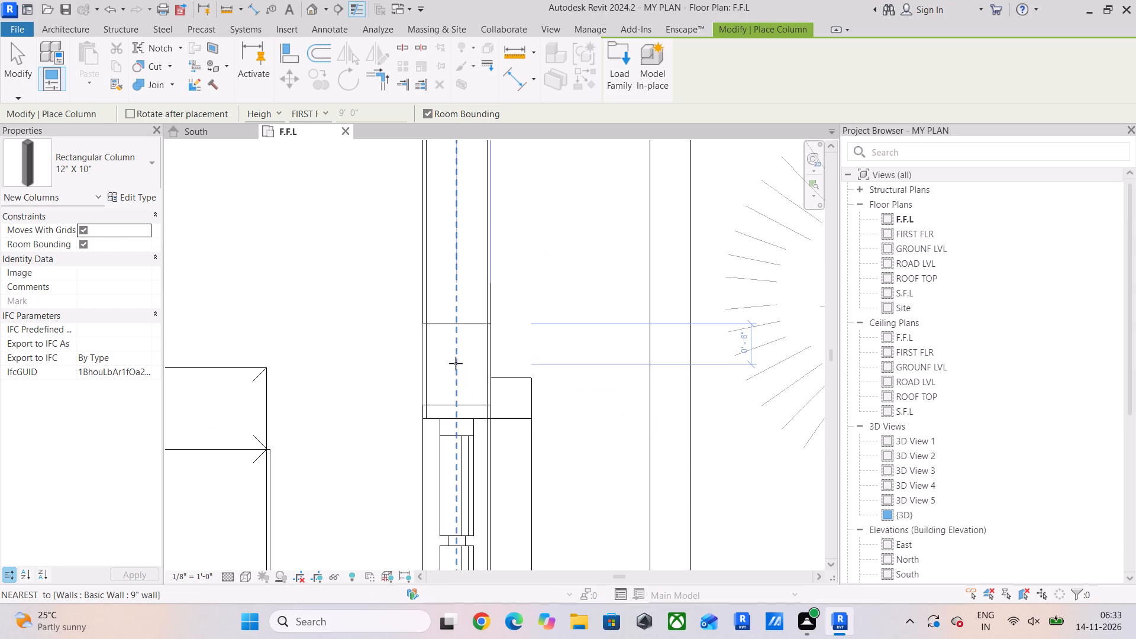
click(456, 363)
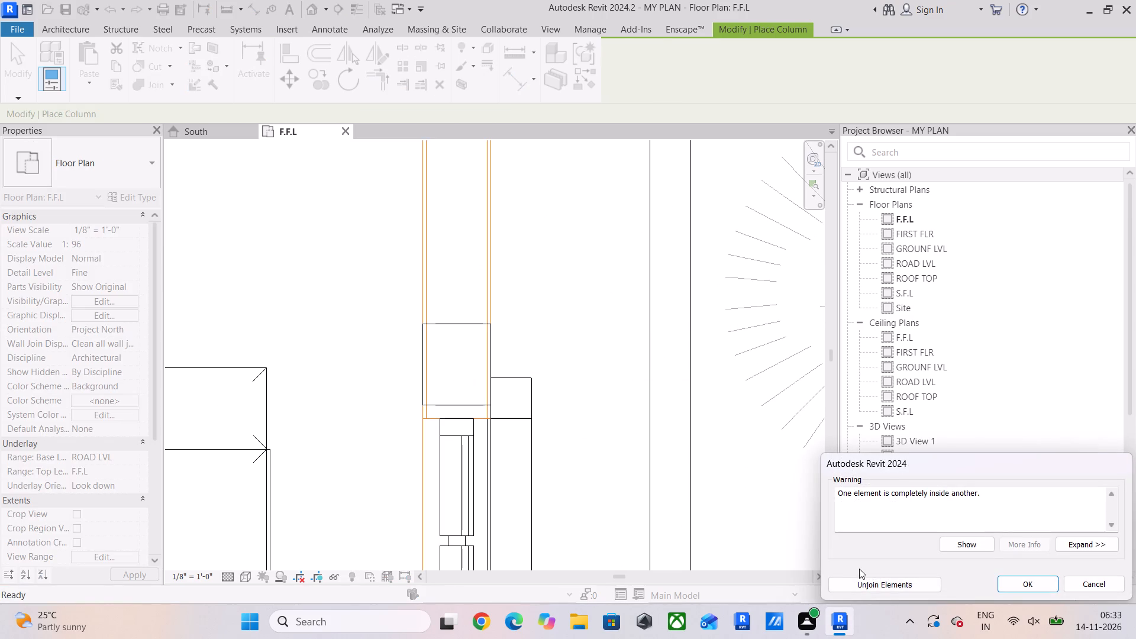
click(859, 580)
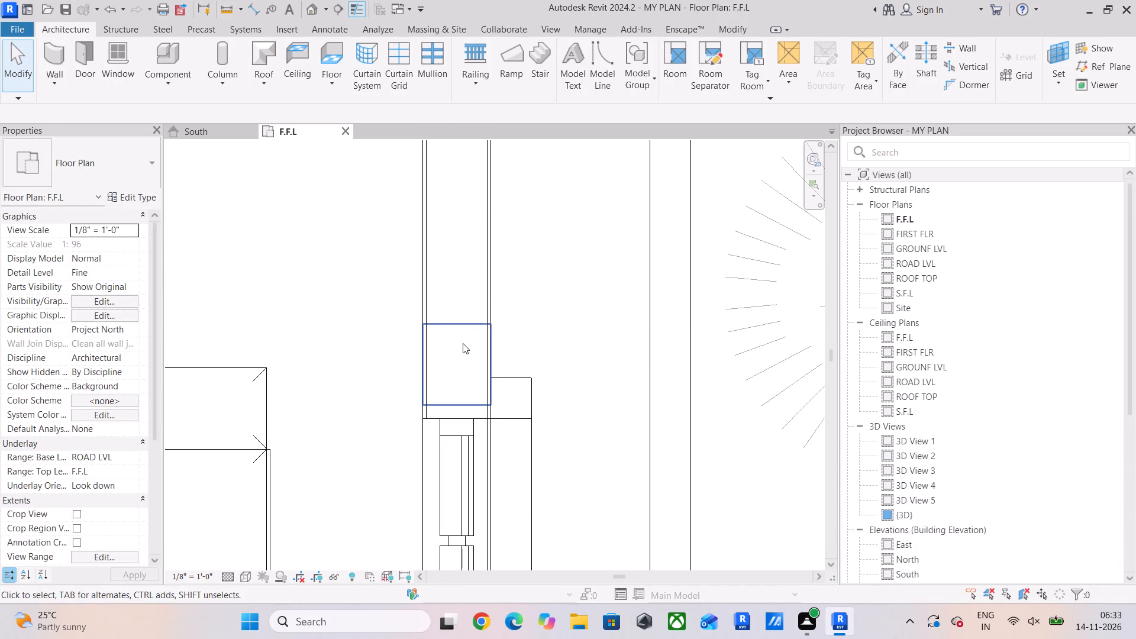
Create a similar 12" X 10" column in the east wall just south of the toilet window and unjoin the overlapping elements.
click(463, 343)
click(586, 85)
scroll(485, 282, down, 5)
middle_drag(485, 282, 472, 500)
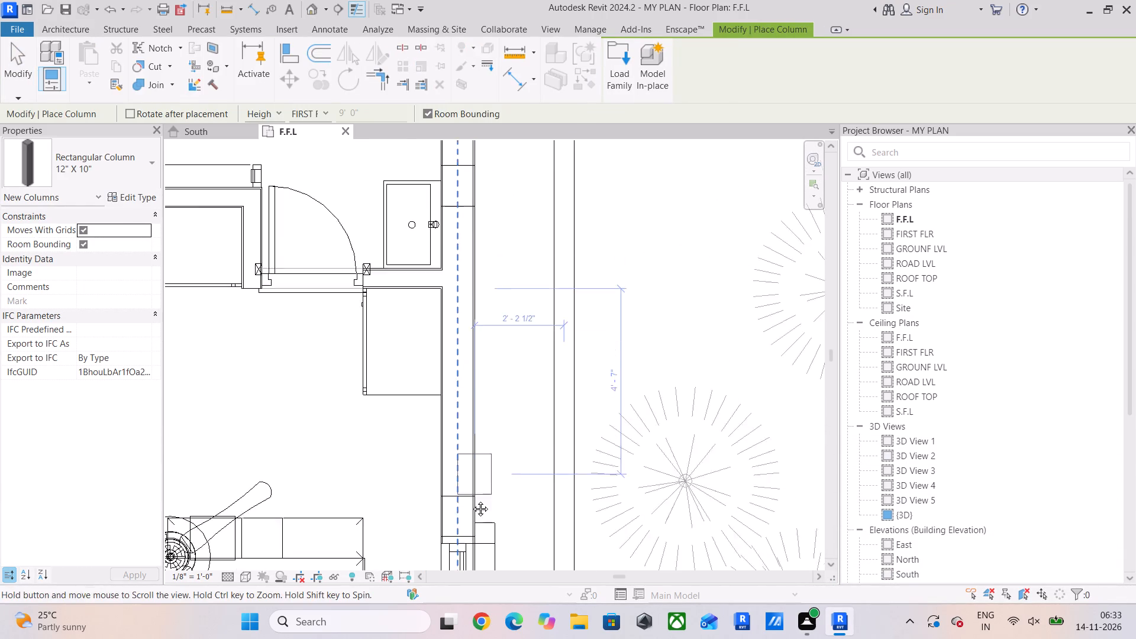
middle_drag(472, 500, 472, 530)
middle_drag(469, 388, 454, 502)
scroll(427, 377, up, 4)
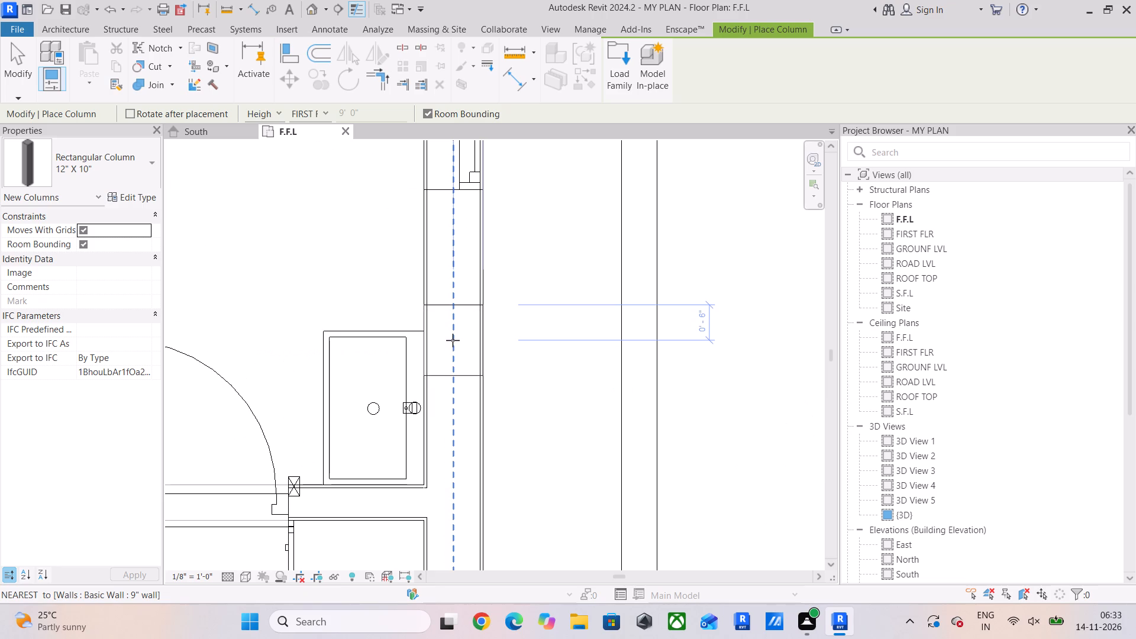
click(453, 340)
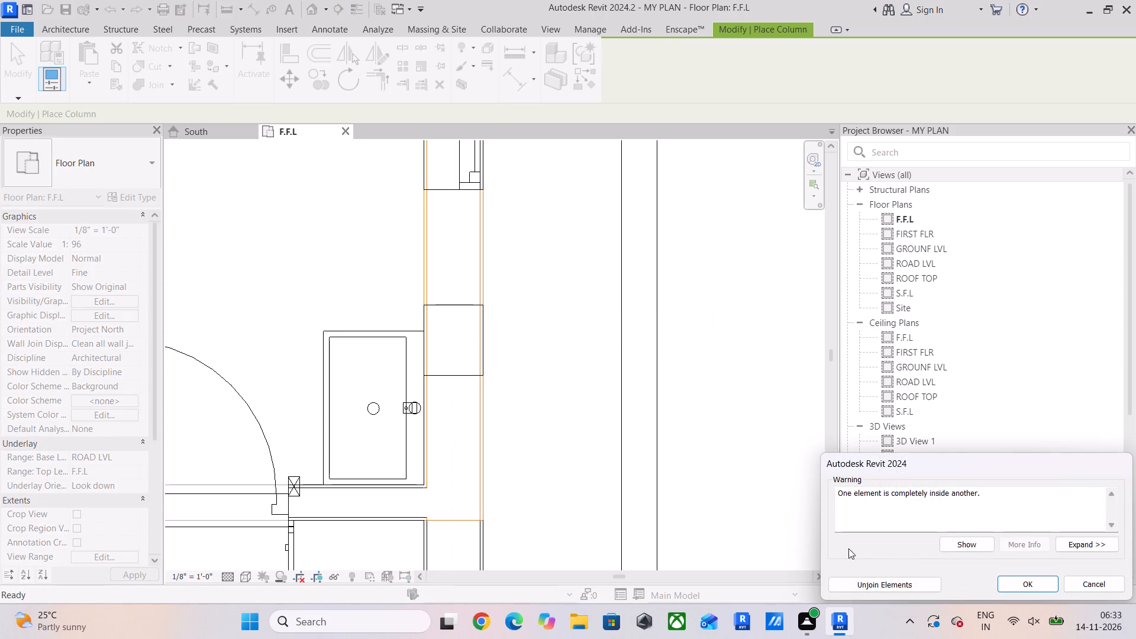
click(865, 584)
Create a similar 12" X 10" column in the east wall just north of the dining window and unjoin the overlapping elements.
click(451, 312)
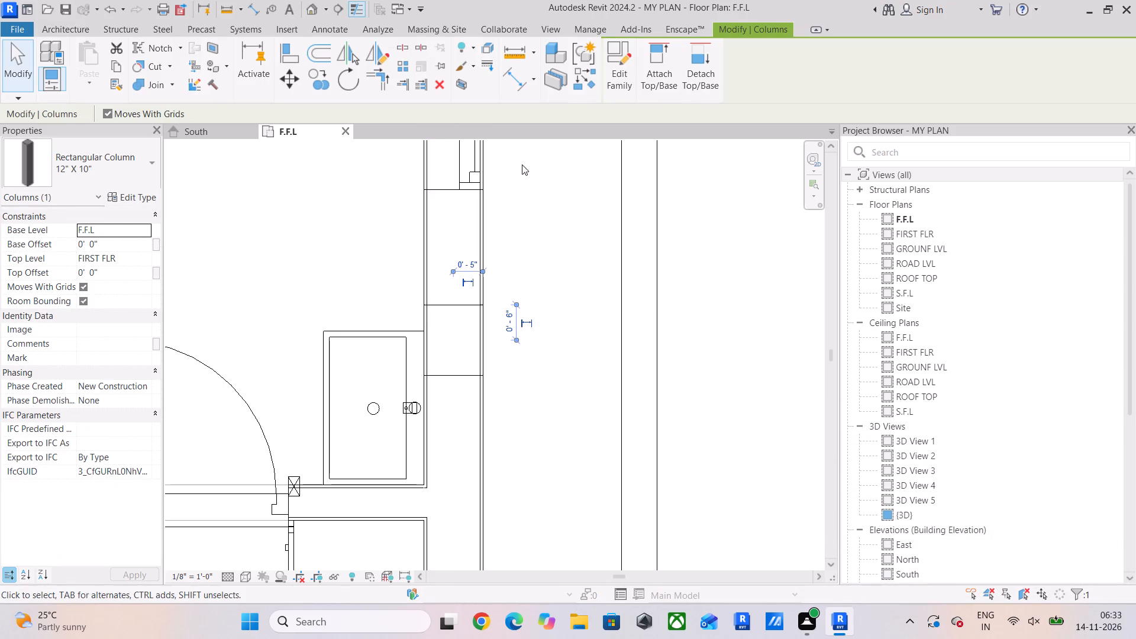
click(585, 85)
scroll(472, 309, down, 5)
scroll(472, 309, up, 1)
middle_drag(472, 311, 477, 536)
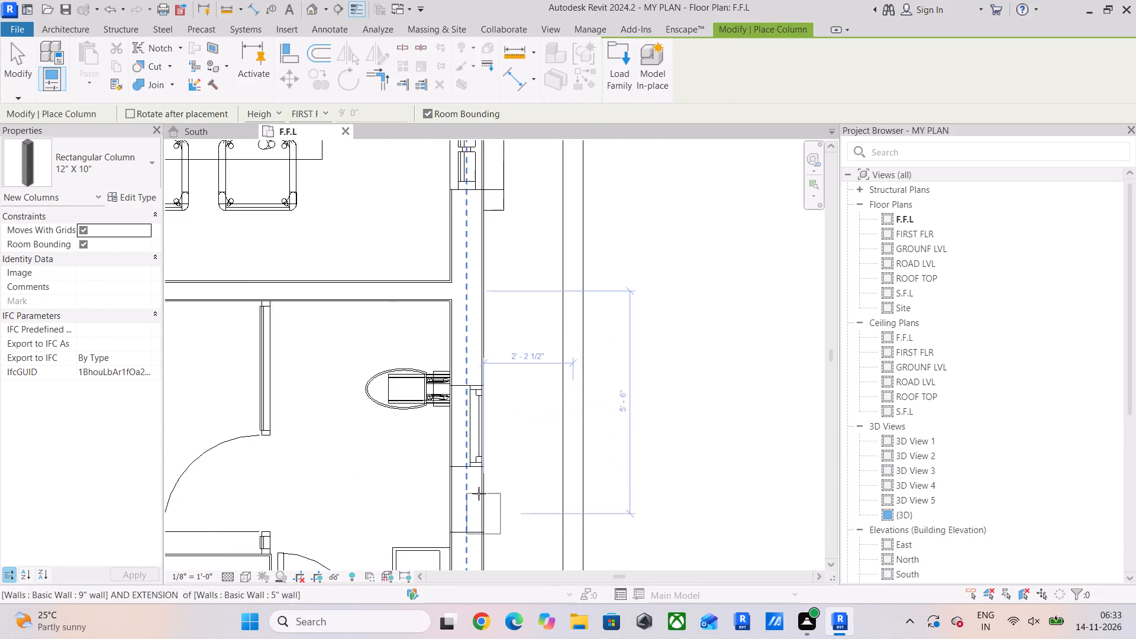
scroll(479, 492, down, 5)
middle_drag(480, 476, 485, 563)
scroll(468, 308, up, 9)
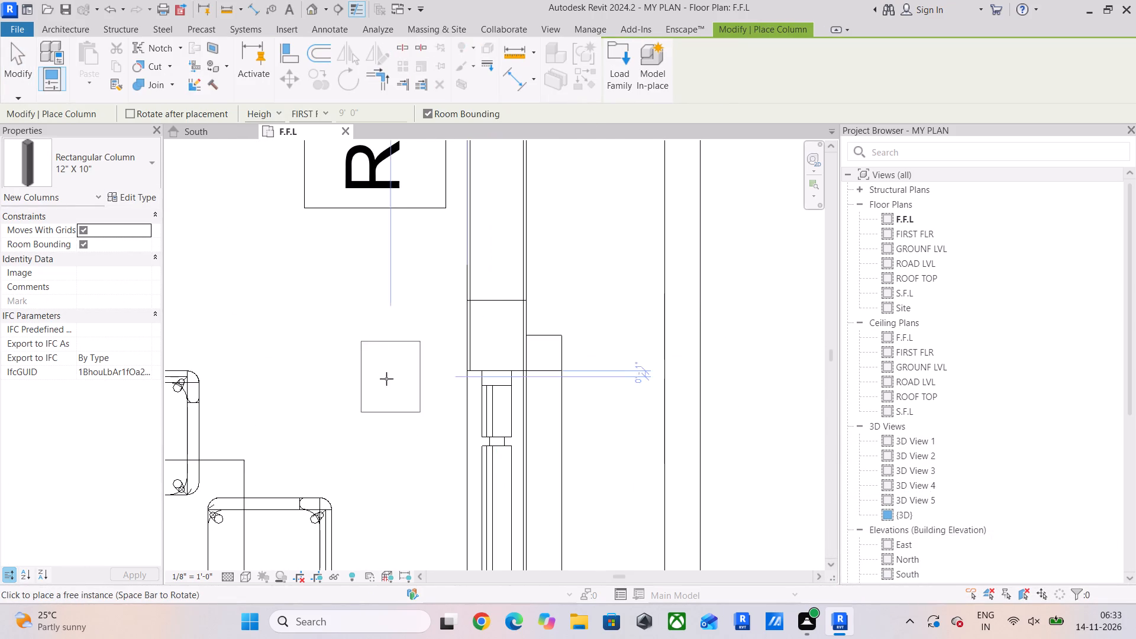
middle_drag(385, 396, 373, 467)
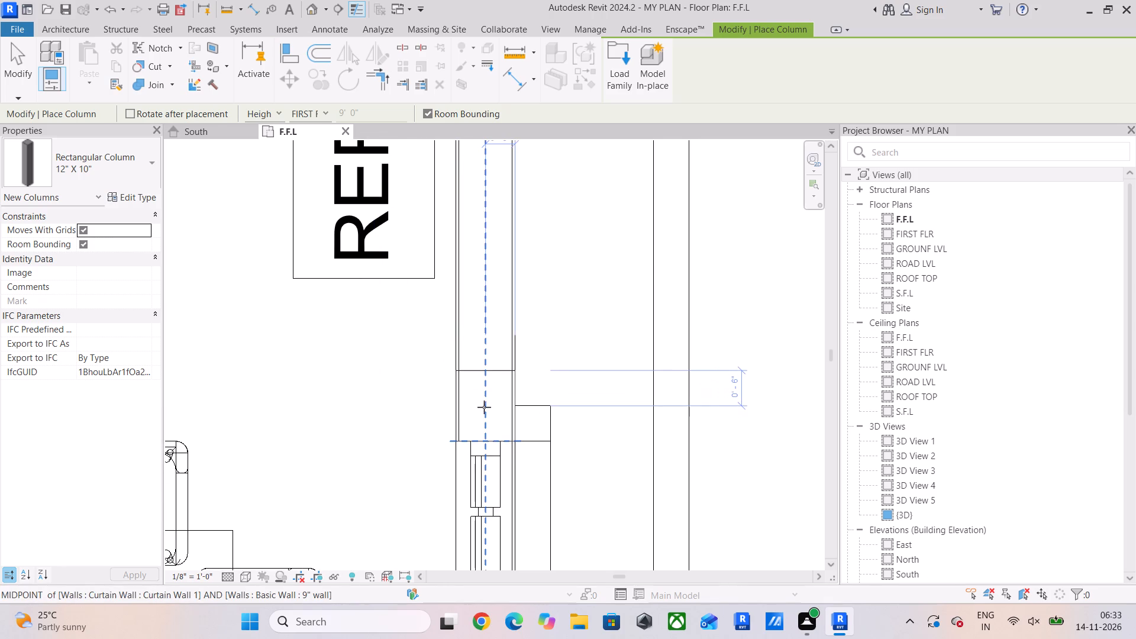
click(485, 407)
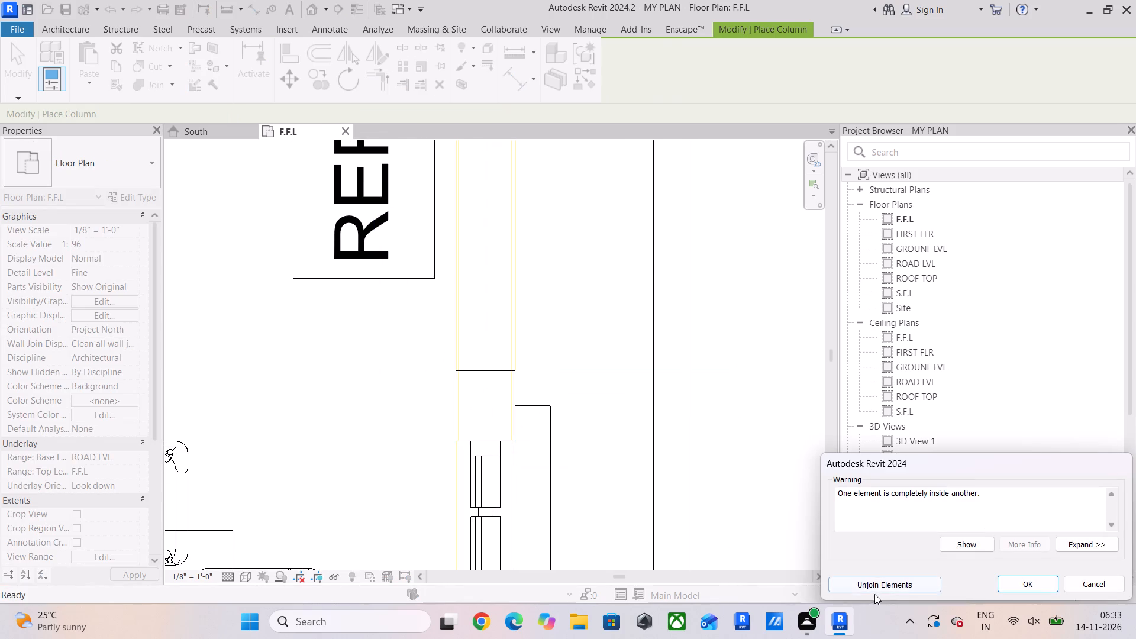
click(874, 586)
Create a similar 12" X 10" column at the kitchen's north-east wall corner and unjoin the overlapping elements.
click(485, 379)
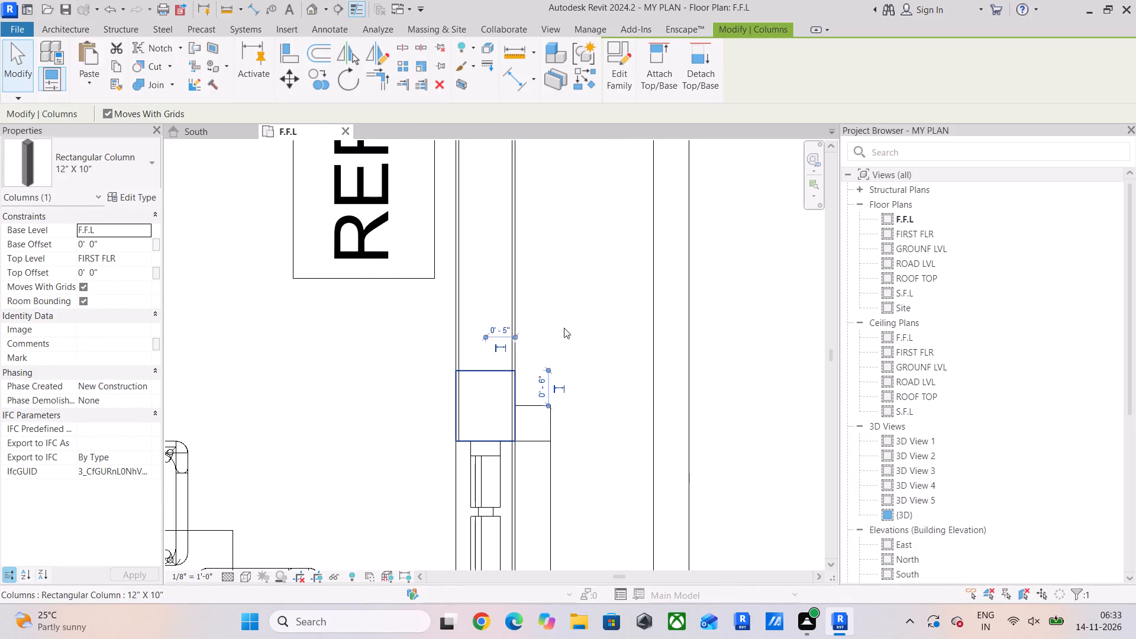
scroll(577, 275, down, 5)
click(582, 80)
middle_drag(565, 217, 565, 432)
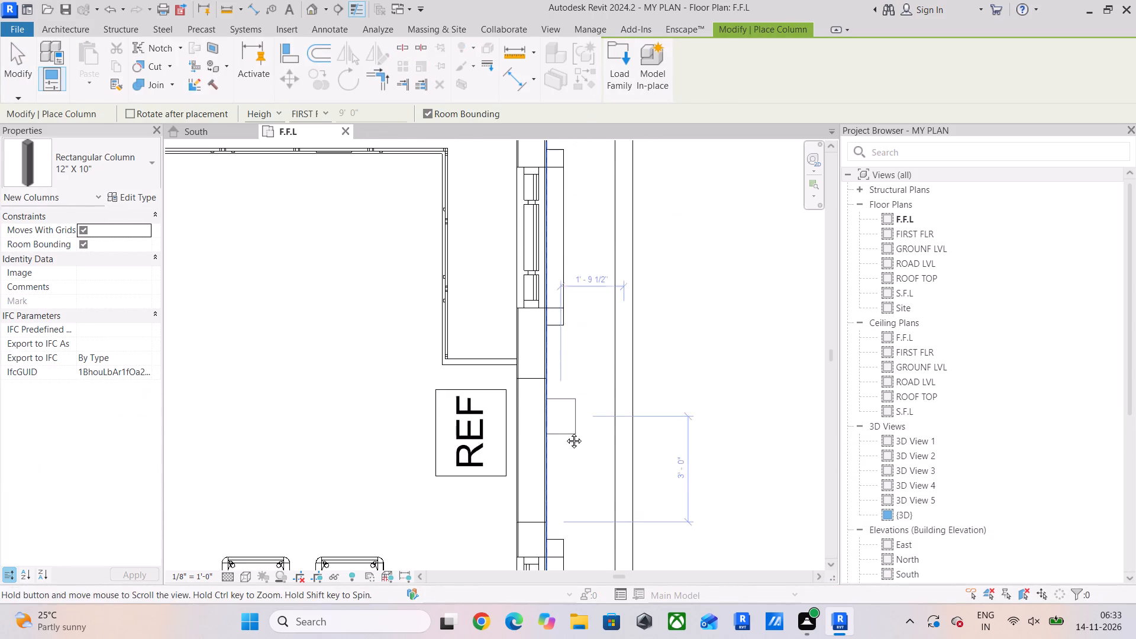
middle_drag(565, 432, 565, 434)
middle_drag(560, 415, 543, 556)
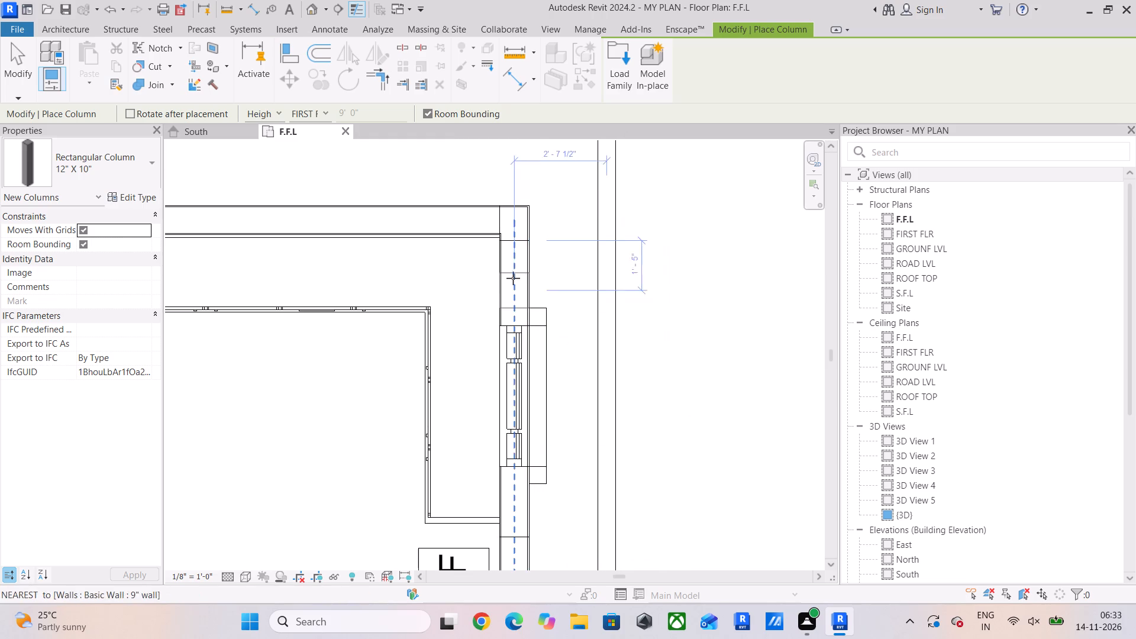
scroll(512, 257, up, 4)
middle_drag(512, 257, 514, 420)
scroll(514, 402, up, 4)
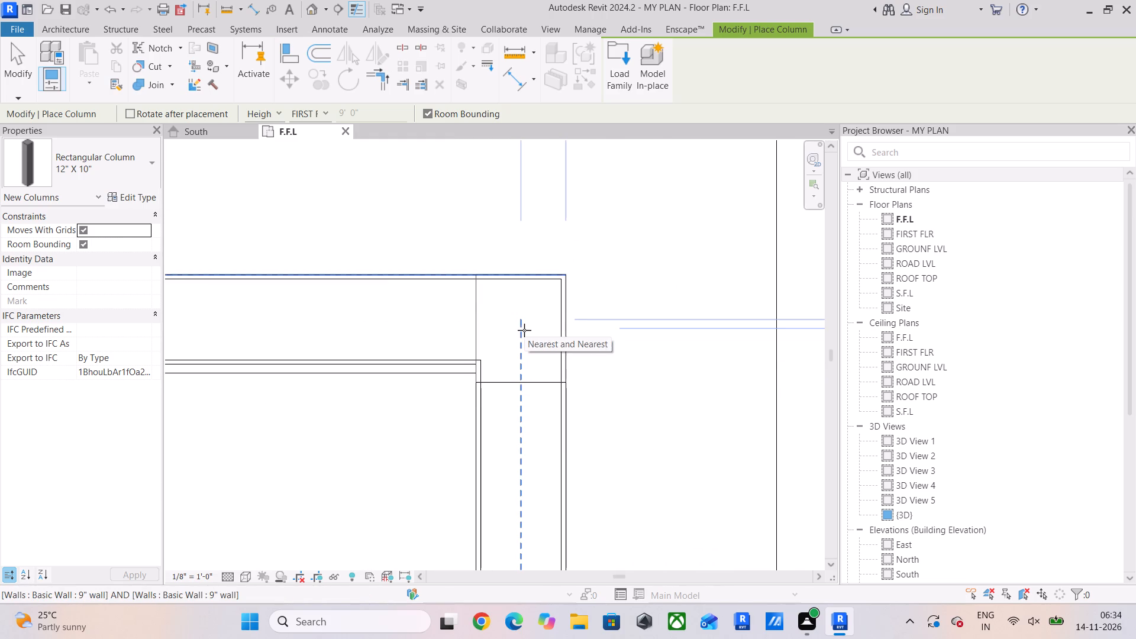
click(524, 330)
click(864, 588)
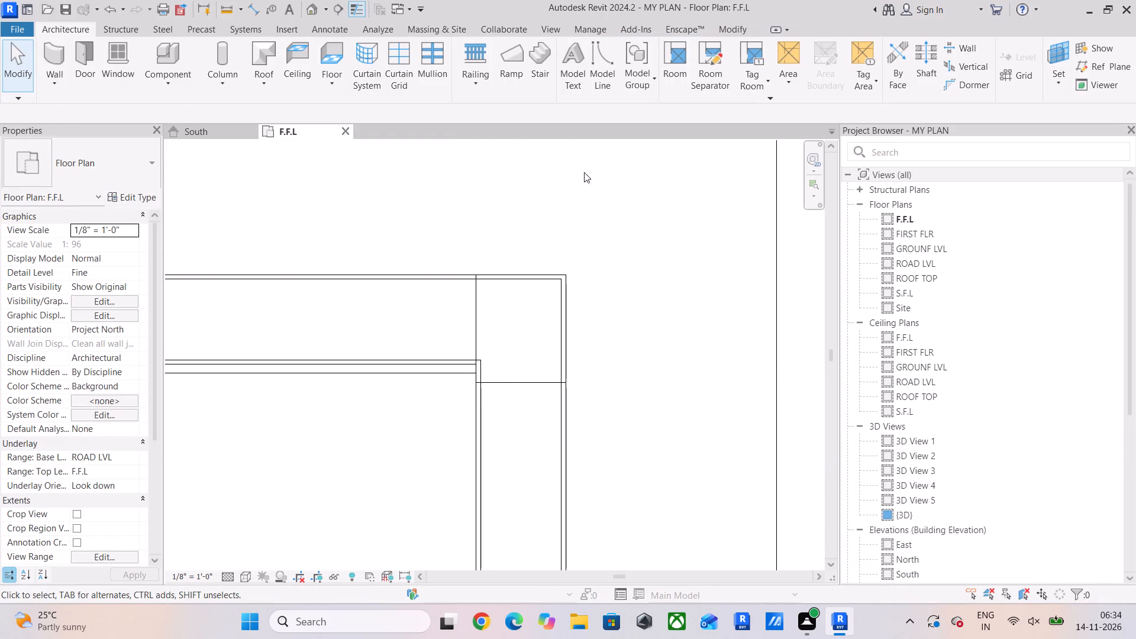
Create a similar 12" X 10" column, rotated along the north wall between stair and kitchen counter, and unjoin the overlapping elements.
click(526, 374)
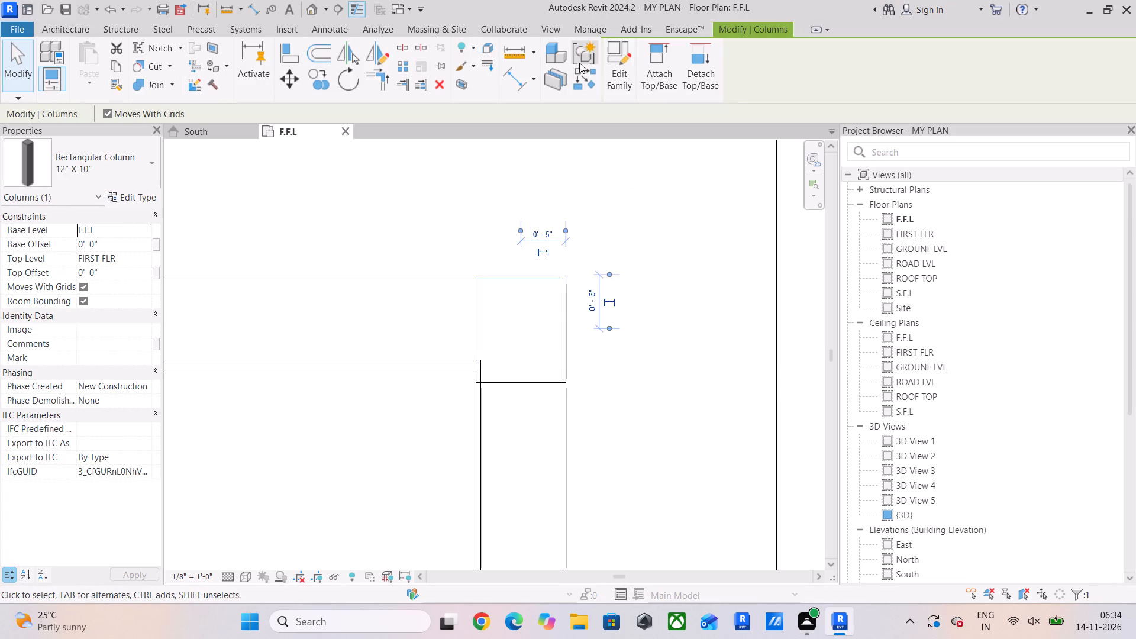
click(579, 63)
click(669, 244)
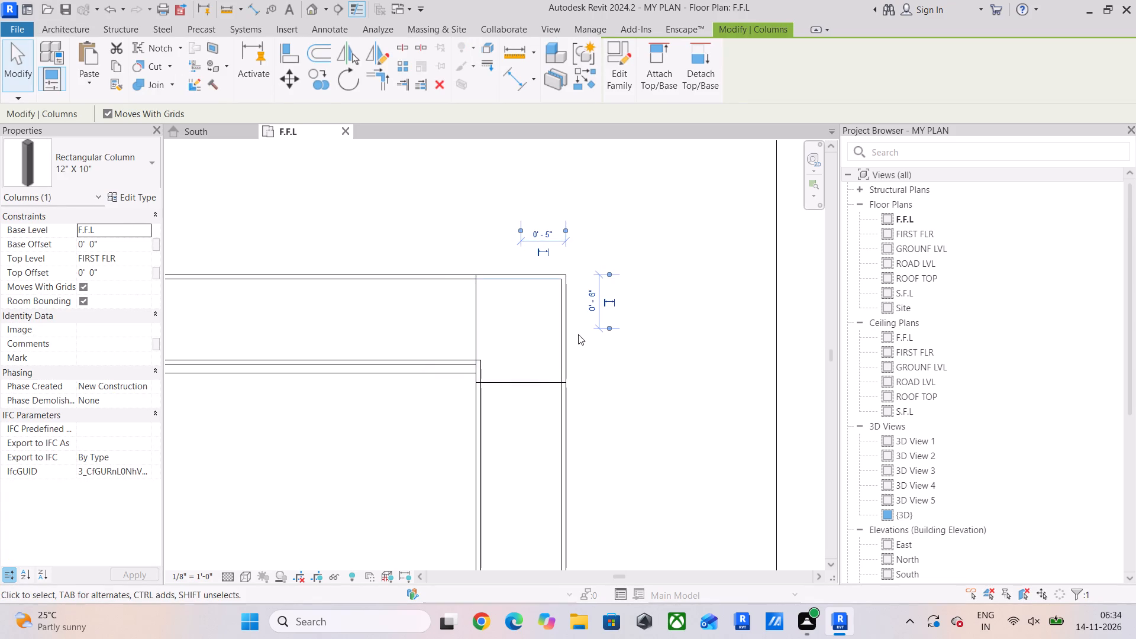
click(576, 84)
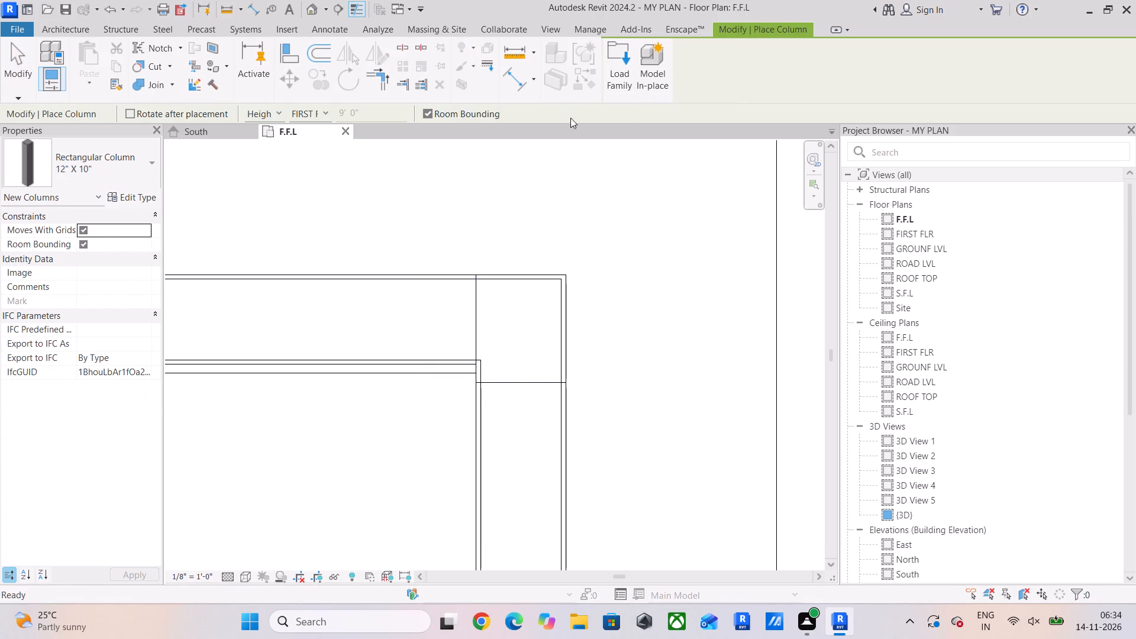
scroll(444, 341, down, 9)
middle_drag(357, 296, 703, 285)
scroll(497, 292, down, 8)
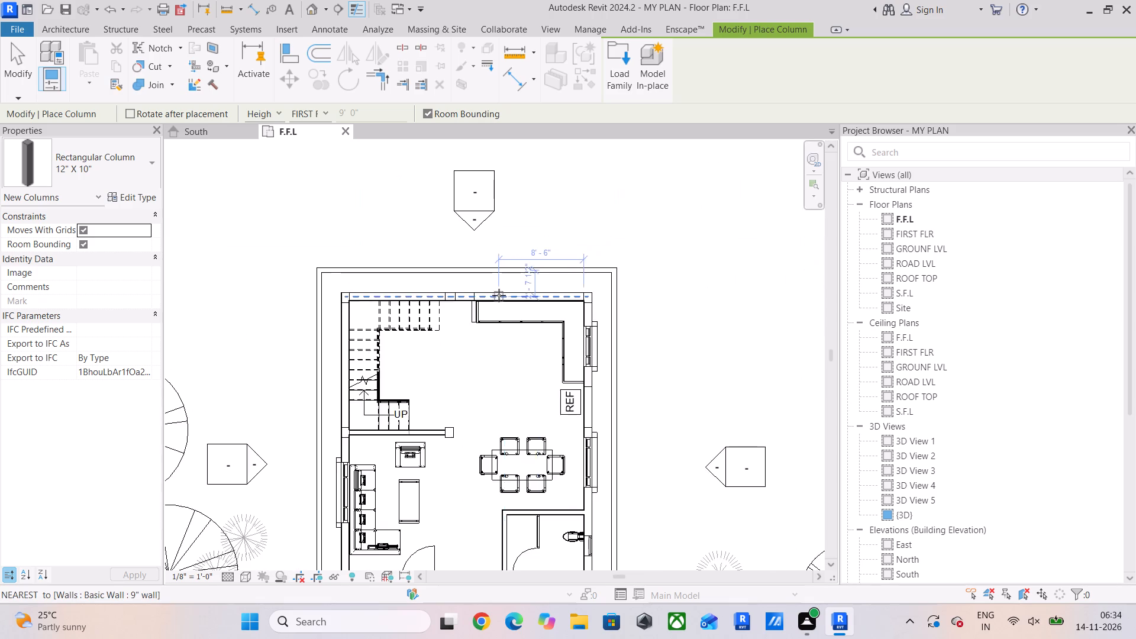
scroll(460, 299, up, 11)
key(space)
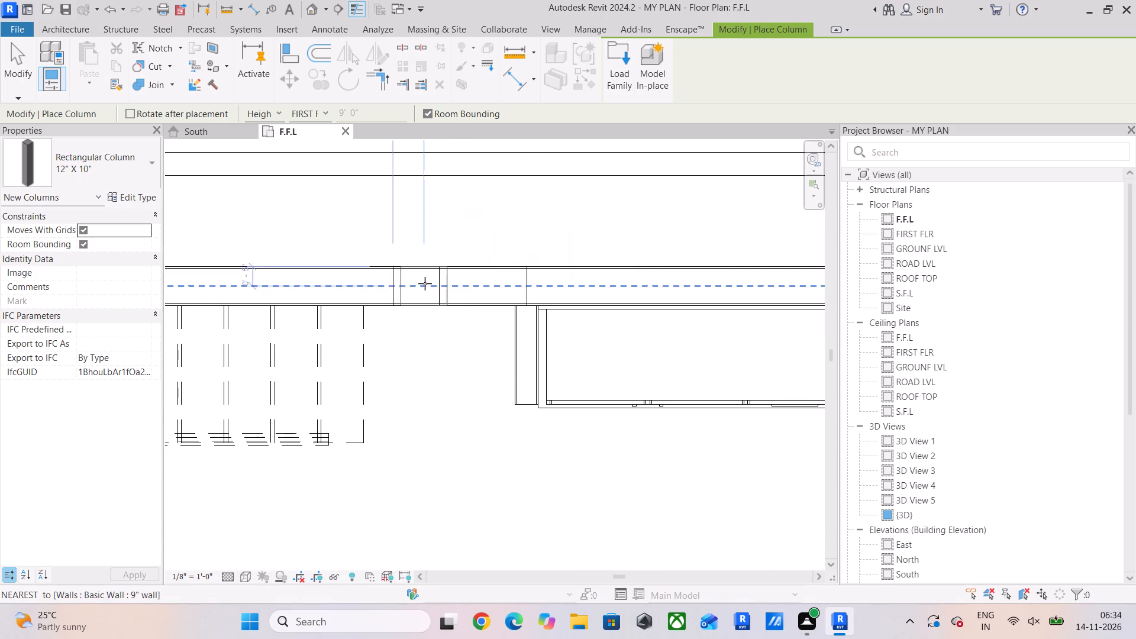
scroll(425, 283, up, 7)
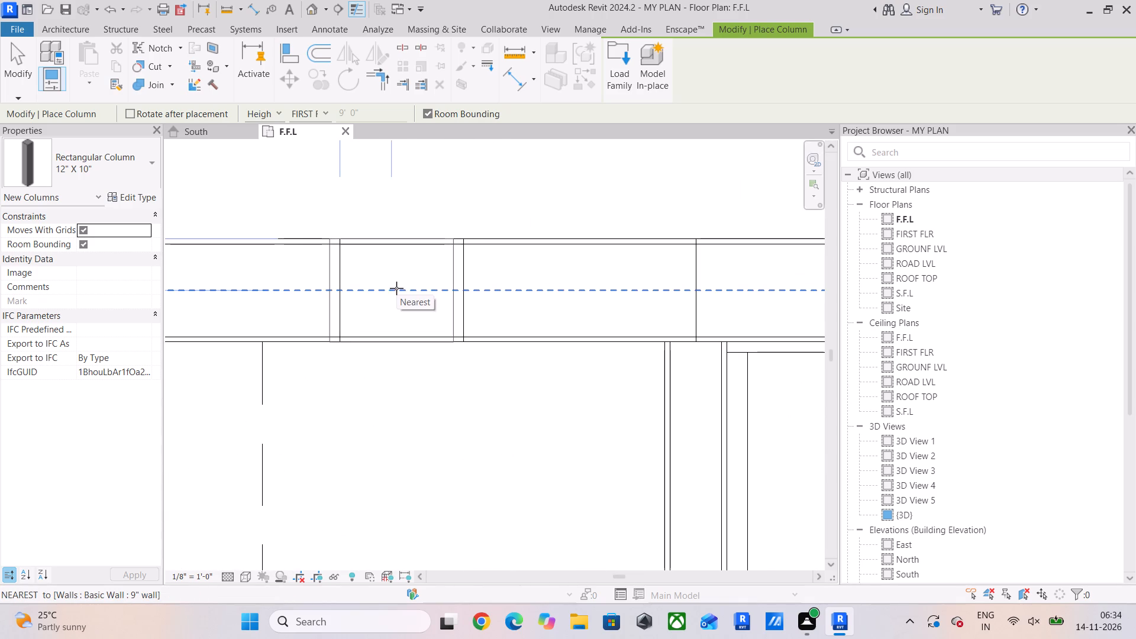
click(404, 290)
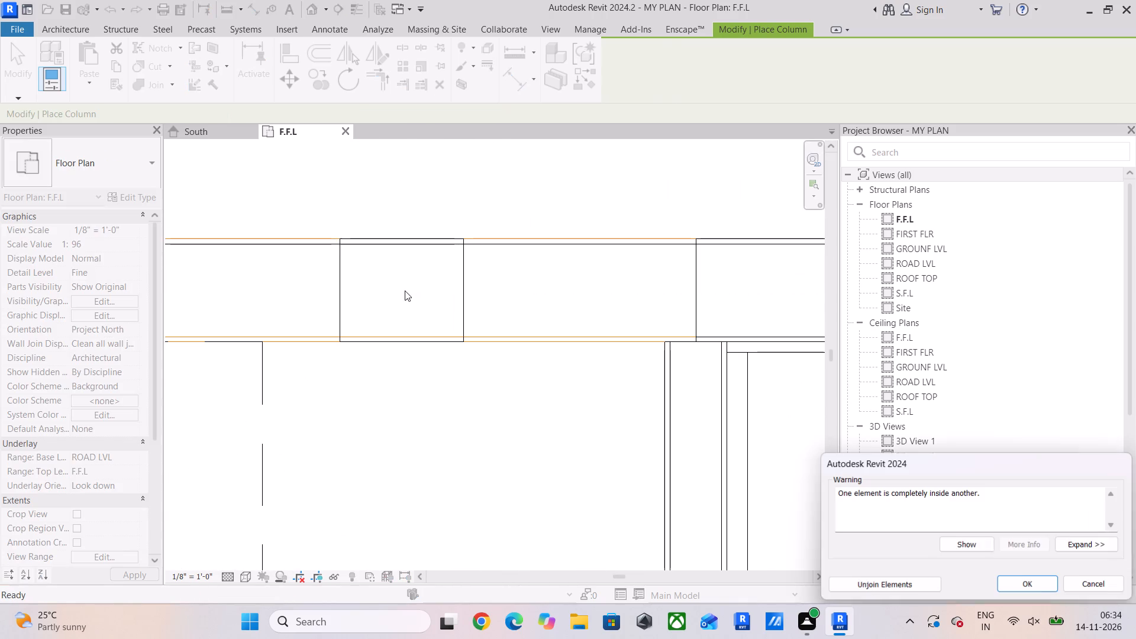
click(851, 581)
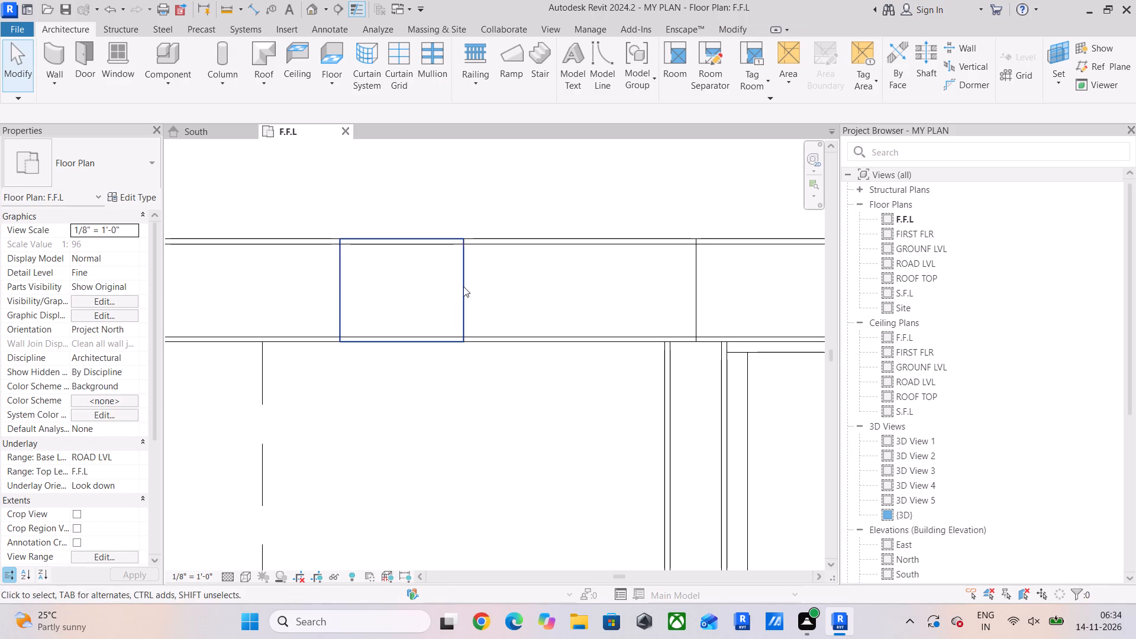
Create a similar 12" X 10" column at the north-west wall corner beside the stair and unjoin the overlapping elements.
click(430, 289)
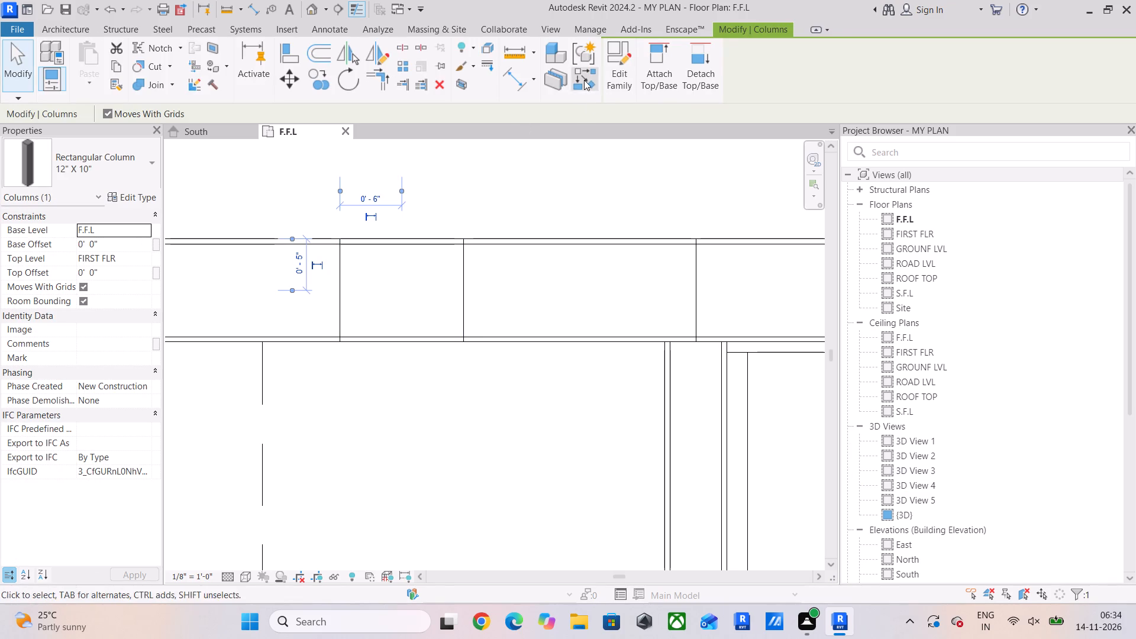
click(584, 80)
scroll(499, 283, down, 10)
middle_drag(499, 283, 856, 295)
scroll(565, 295, up, 5)
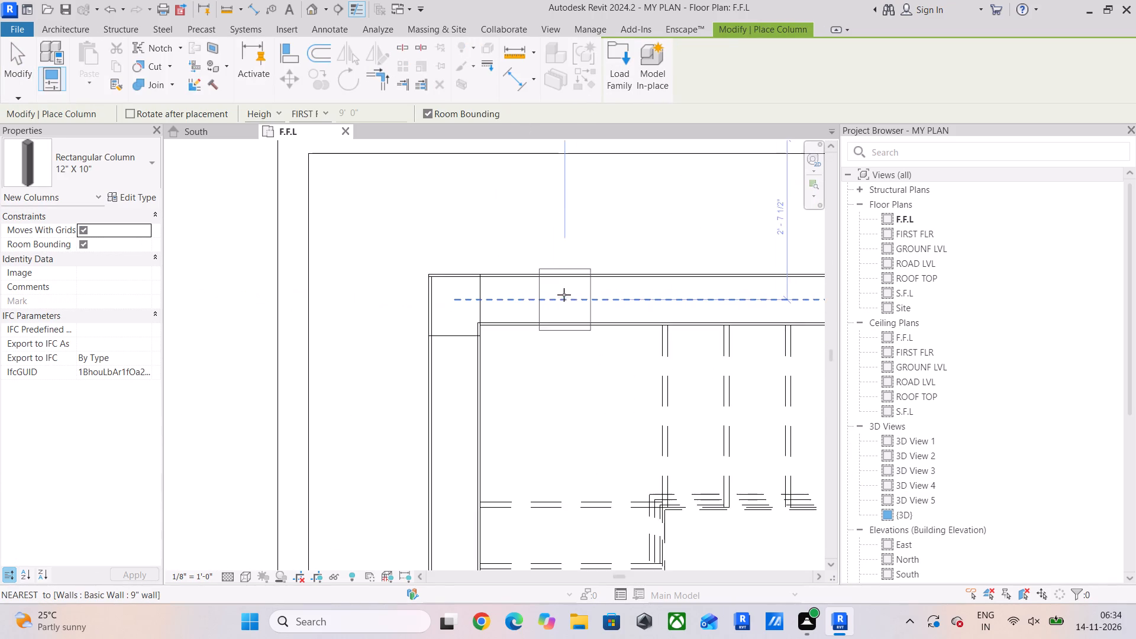
scroll(564, 295, up, 5)
scroll(449, 306, up, 4)
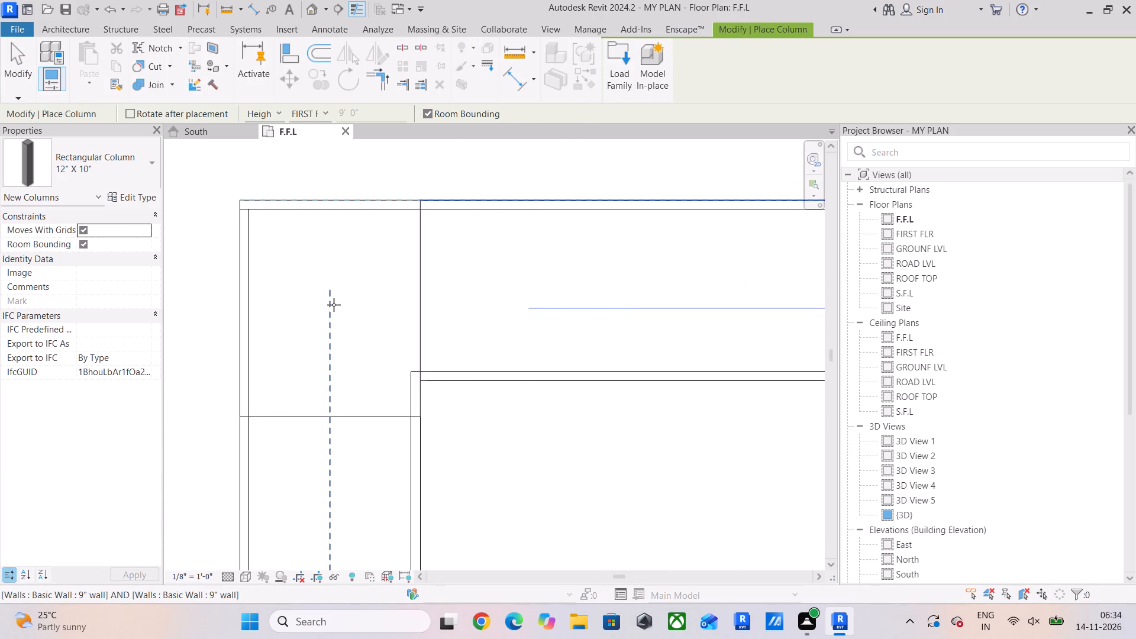
click(334, 305)
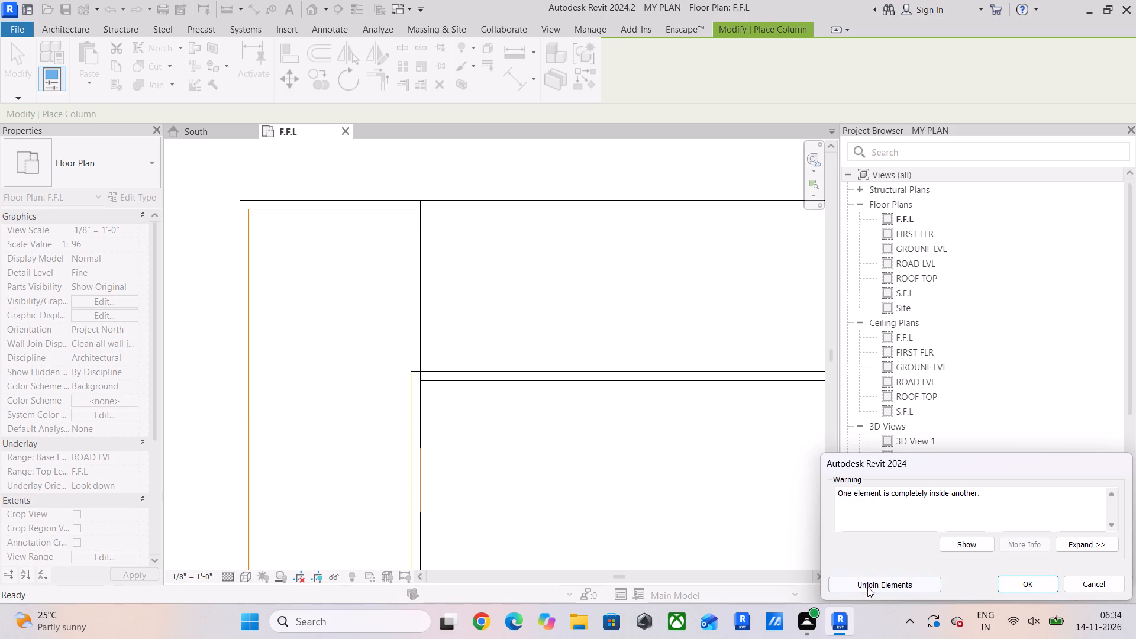
click(869, 591)
Create a similar 12" X 10" column where the partition south of the stair meets the west wall and unjoin the overlapping elements.
scroll(696, 415, down, 11)
click(619, 396)
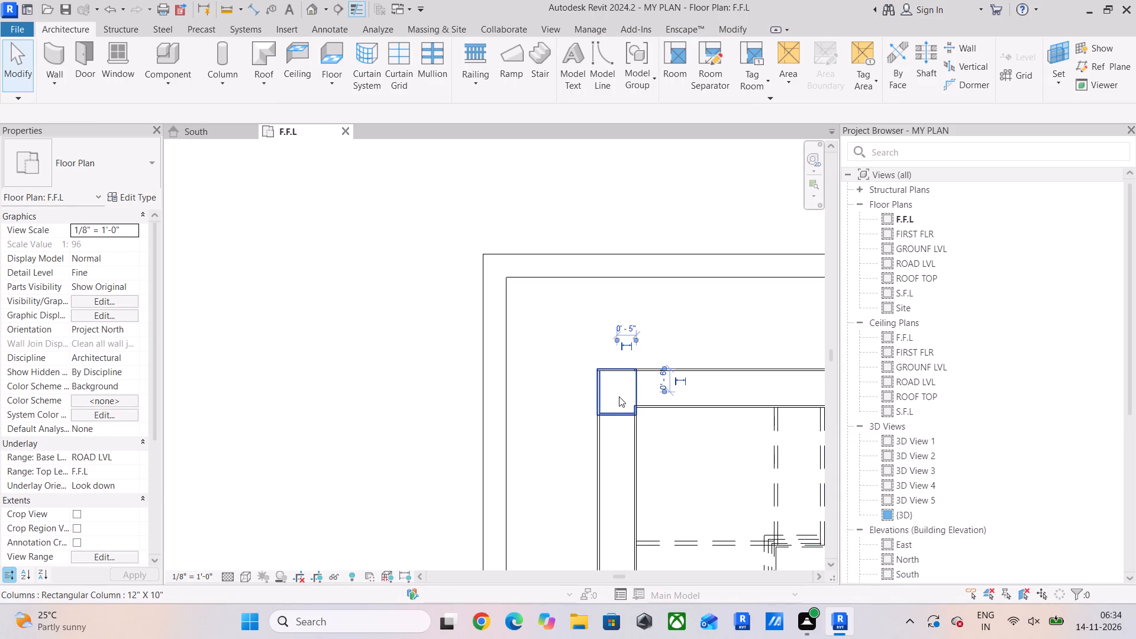
scroll(640, 441, down, 6)
middle_drag(646, 440, 518, 262)
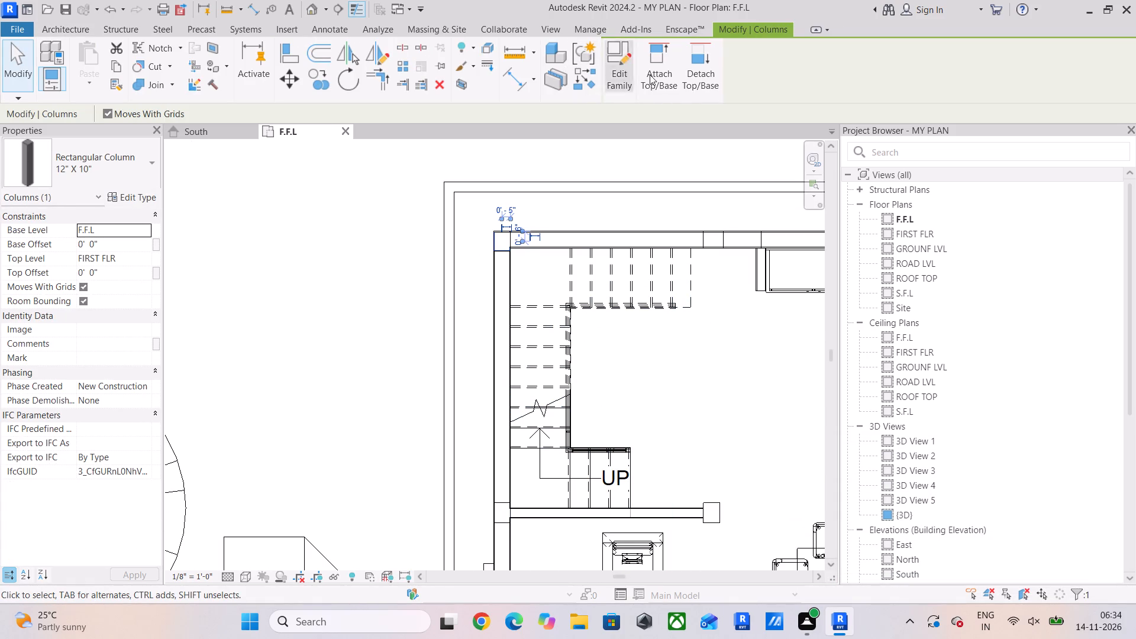
click(577, 74)
middle_drag(543, 380, 541, 253)
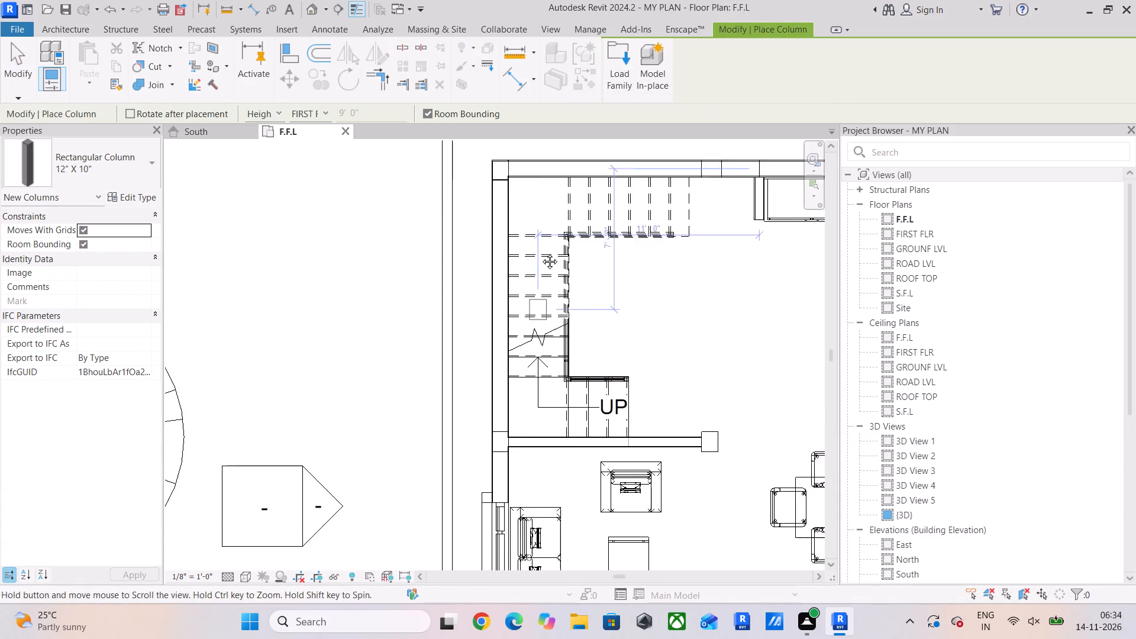
middle_drag(541, 253, 540, 251)
scroll(521, 333, up, 5)
scroll(481, 425, up, 6)
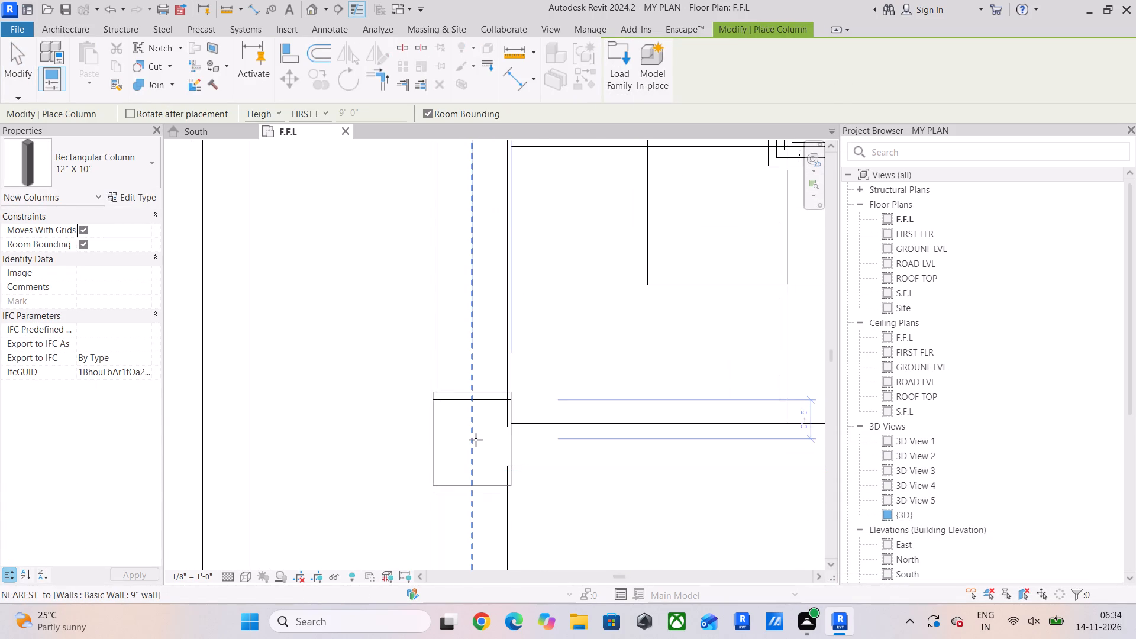
click(473, 444)
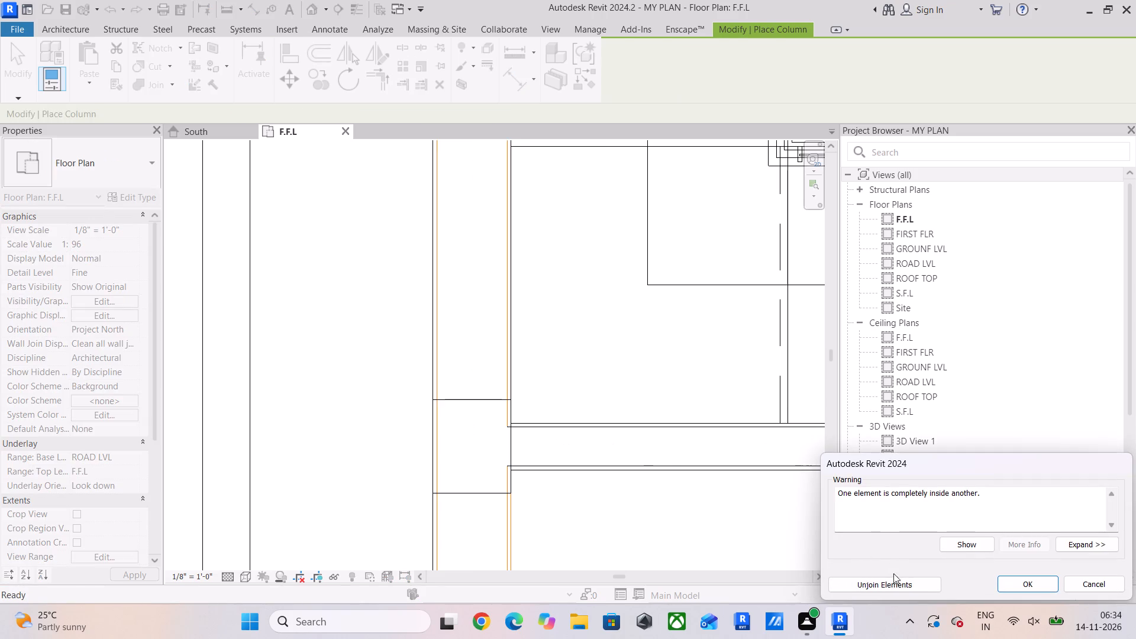
click(890, 582)
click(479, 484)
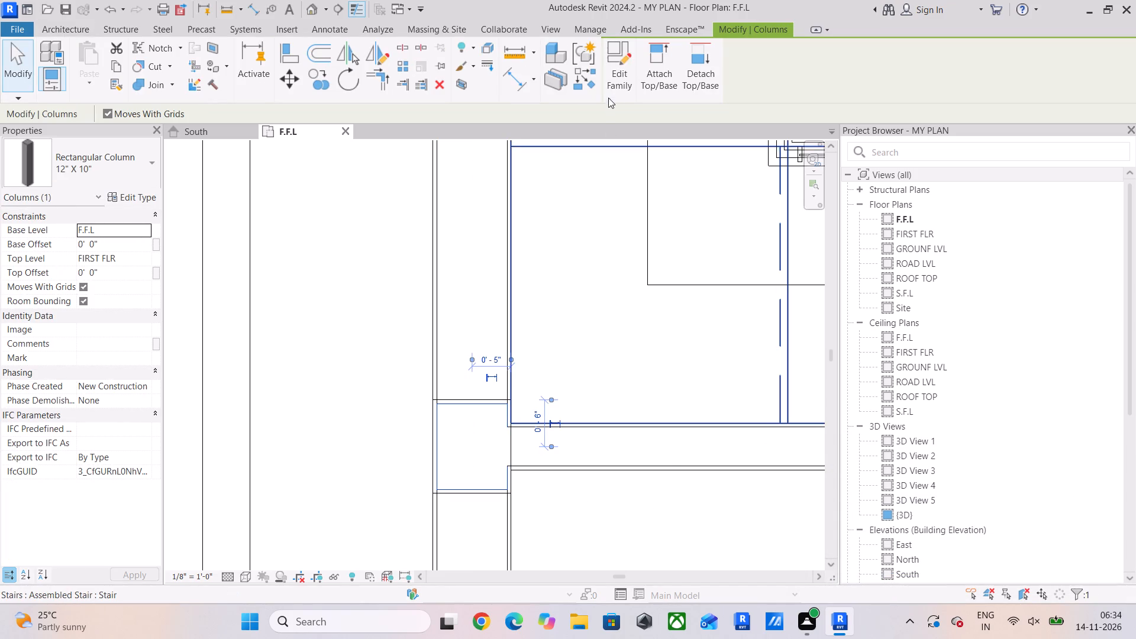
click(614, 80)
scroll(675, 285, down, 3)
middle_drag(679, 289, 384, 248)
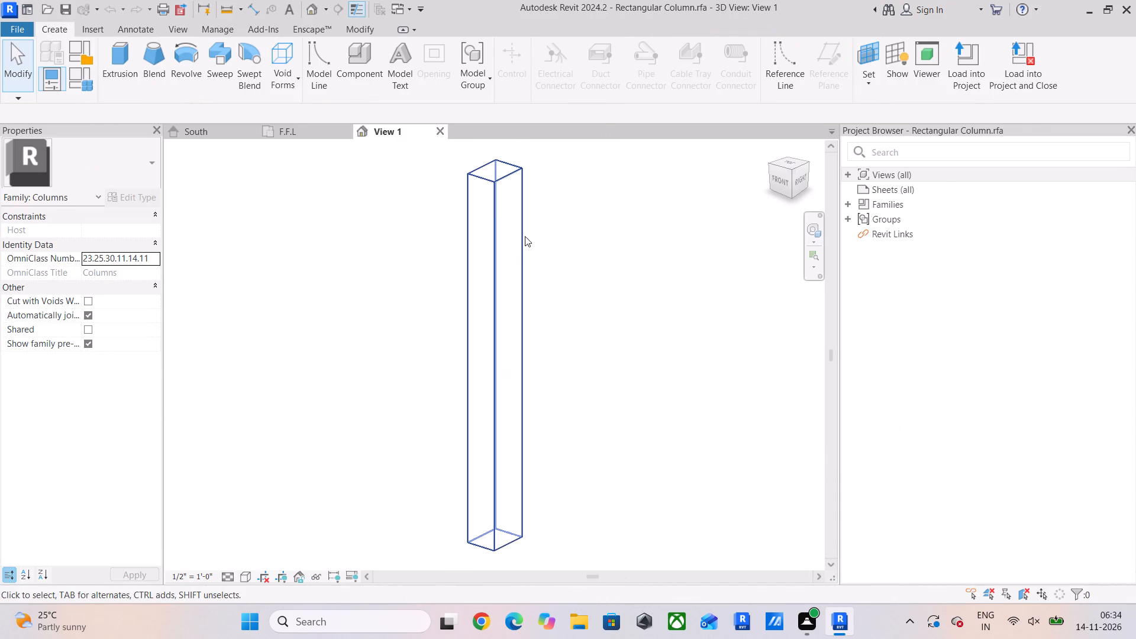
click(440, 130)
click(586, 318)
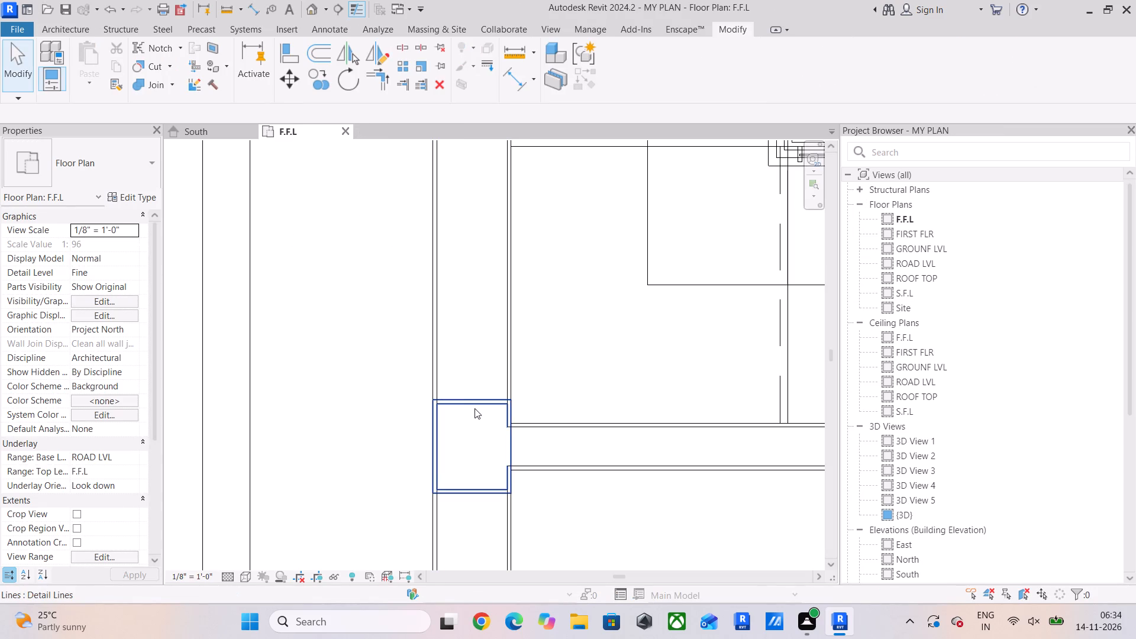
Create a similar 12" X 10" column at the free east end of the partition wall south of the stair.
click(475, 408)
click(590, 88)
scroll(551, 353, down, 4)
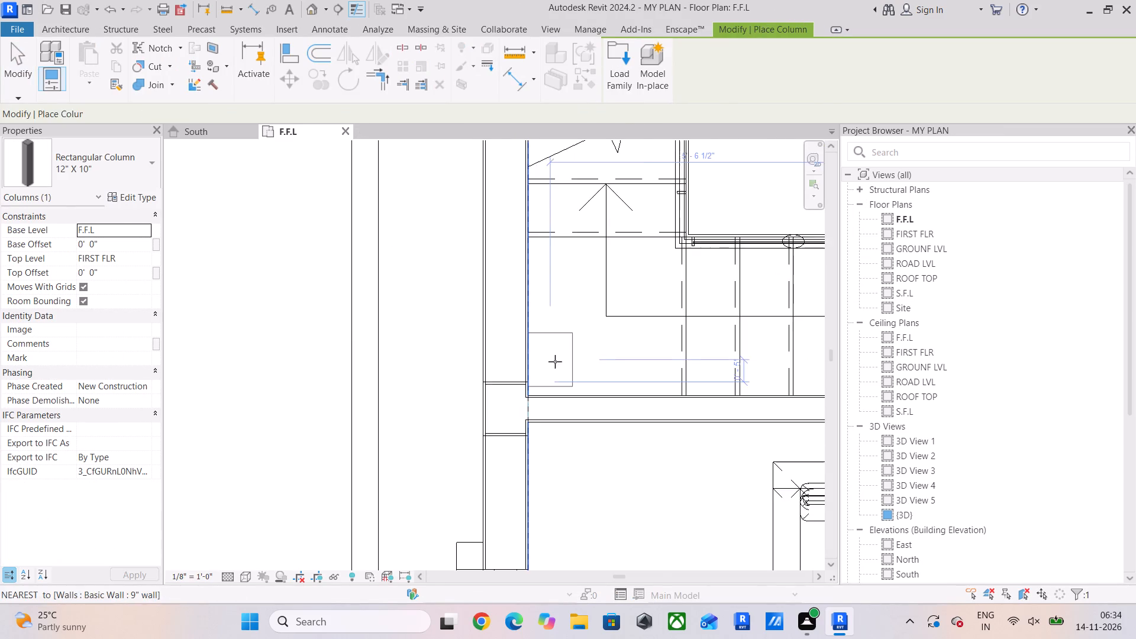
middle_drag(555, 362, 264, 306)
middle_drag(745, 335, 564, 337)
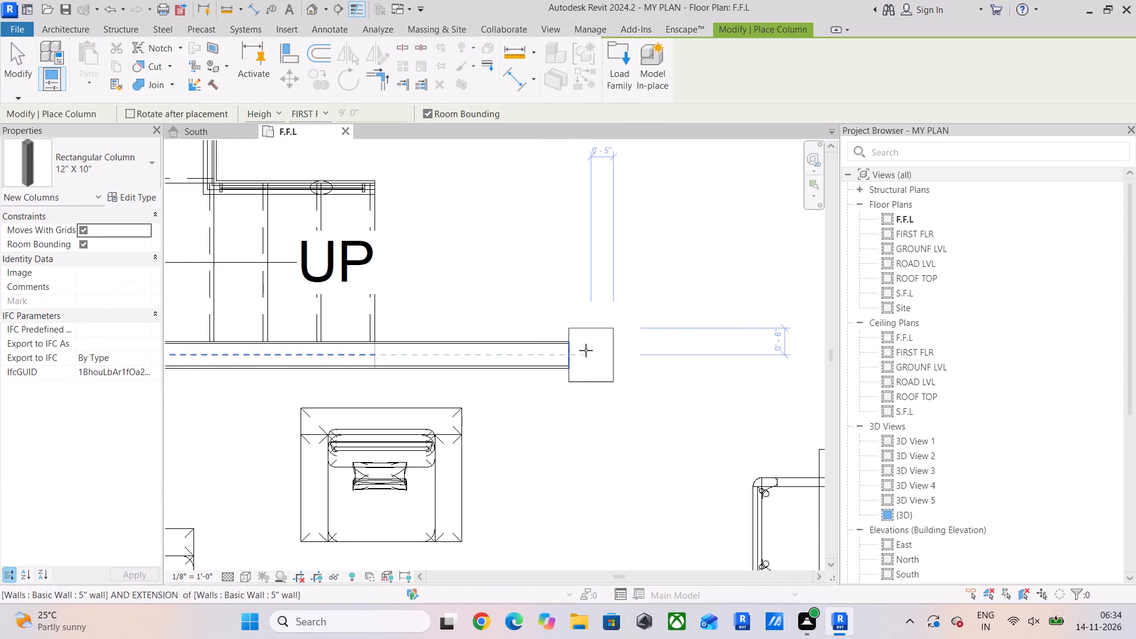
click(589, 353)
scroll(683, 354, down, 3)
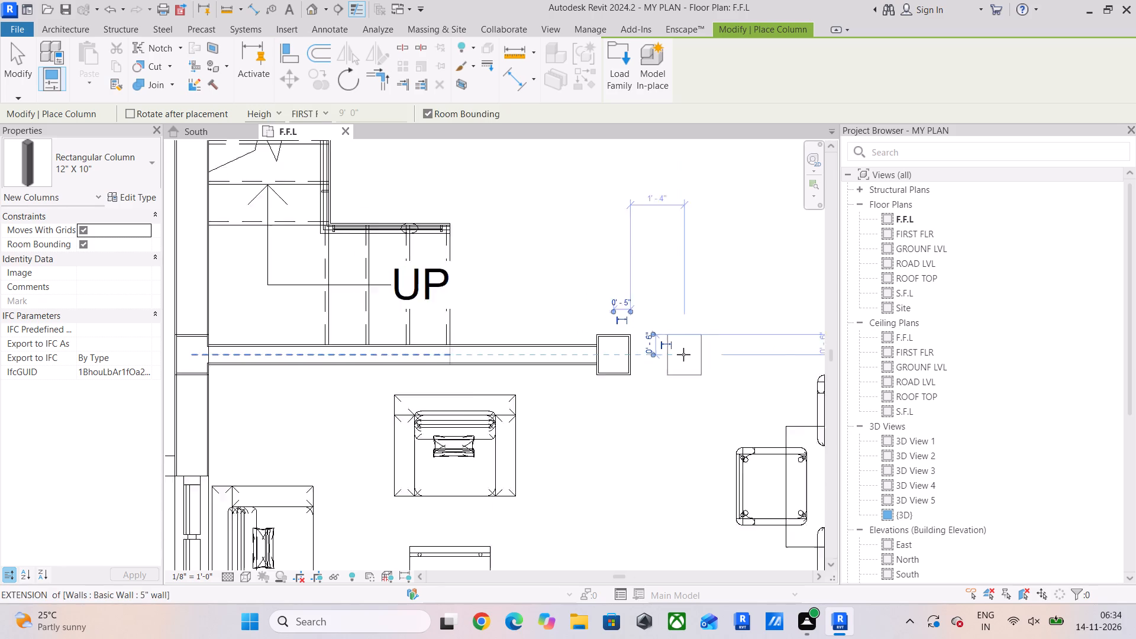
scroll(683, 354, down, 2)
middle_drag(696, 348, 553, 350)
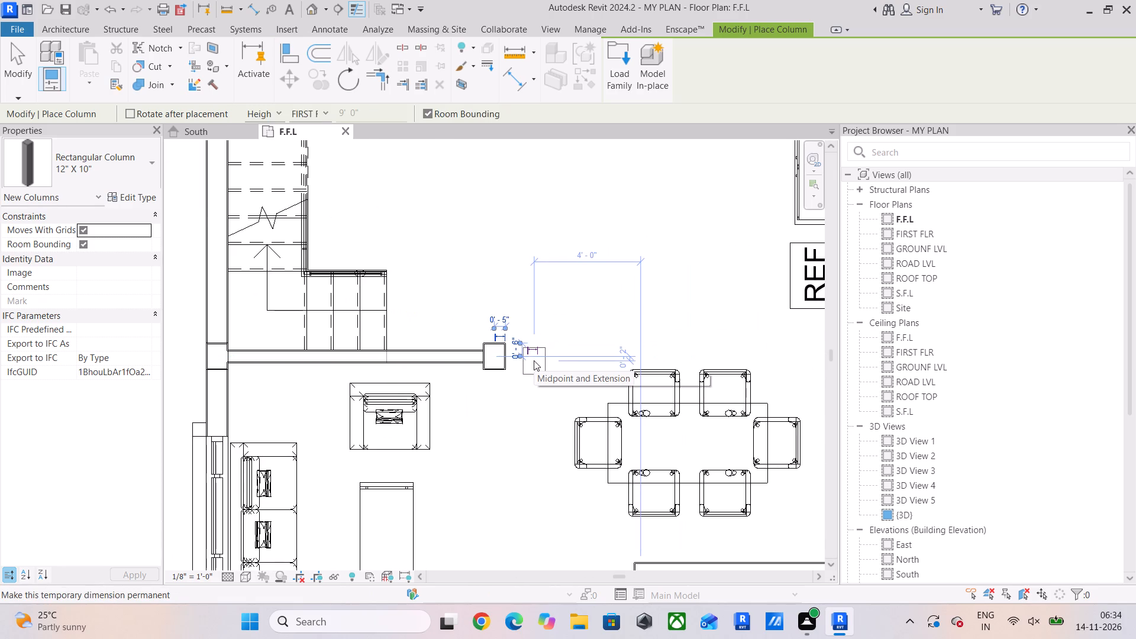
scroll(534, 360, up, 5)
scroll(416, 343, up, 10)
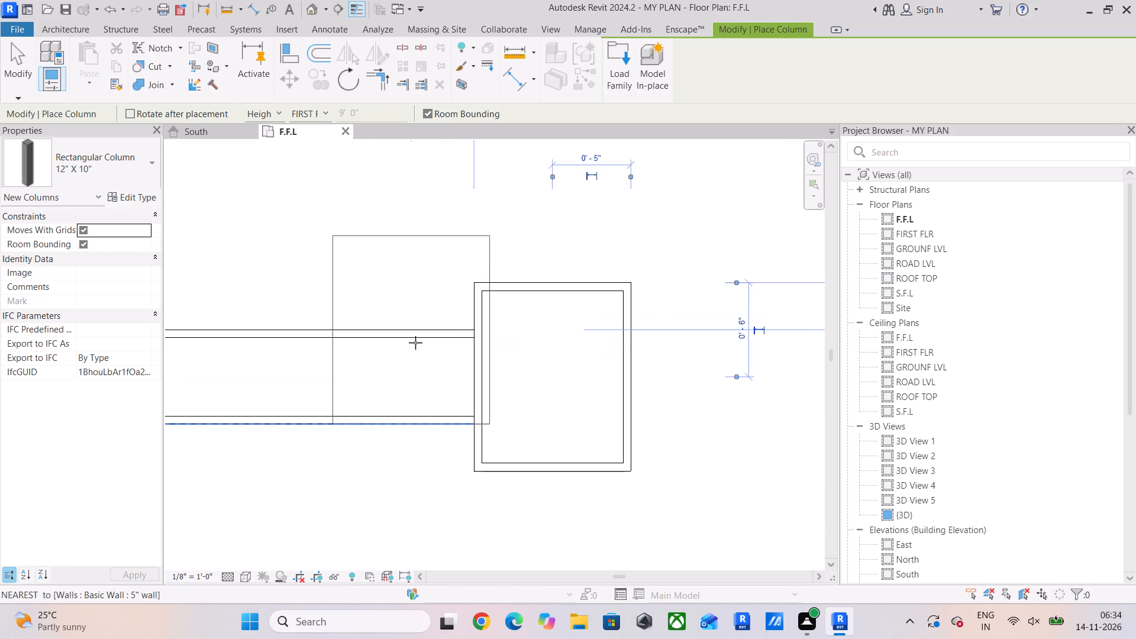
scroll(415, 343, down, 15)
middle_drag(448, 349, 446, 354)
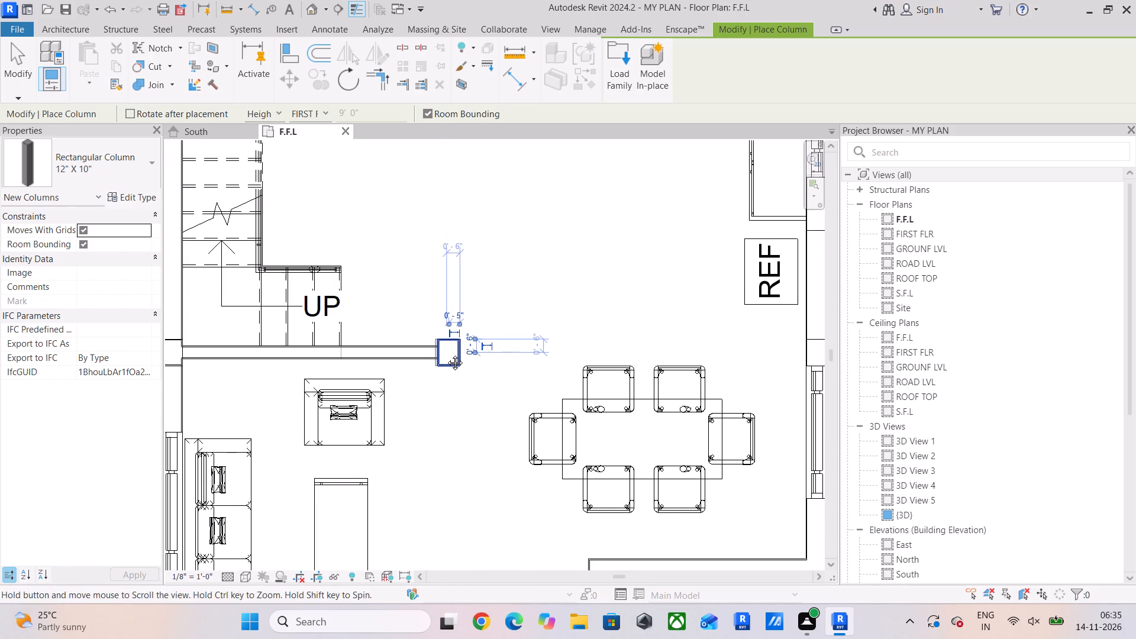
middle_drag(446, 354, 446, 355)
middle_drag(532, 416, 516, 415)
middle_drag(516, 417, 519, 461)
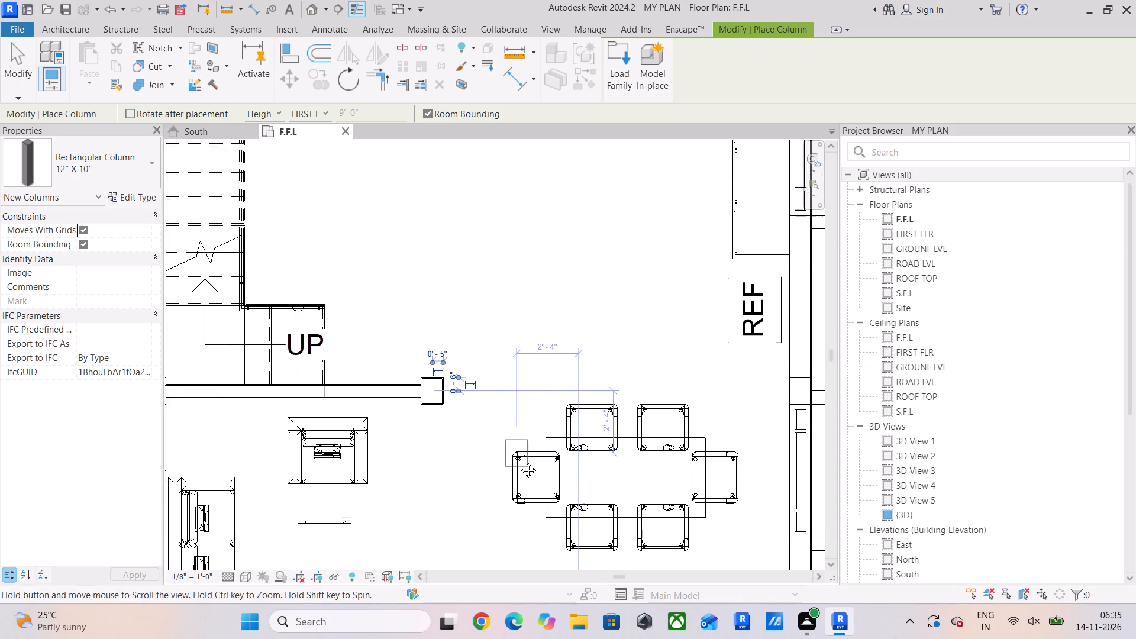
middle_drag(519, 461, 521, 467)
scroll(524, 397, down, 5)
scroll(448, 214, up, 9)
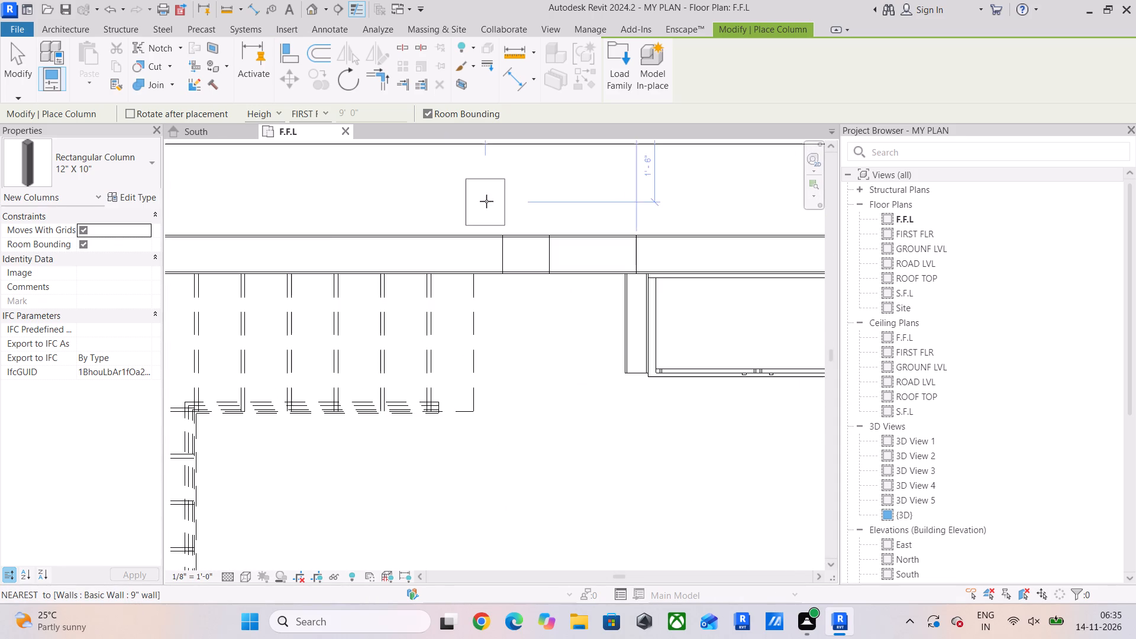
scroll(547, 351, down, 6)
middle_drag(550, 350, 550, 224)
scroll(537, 319, down, 3)
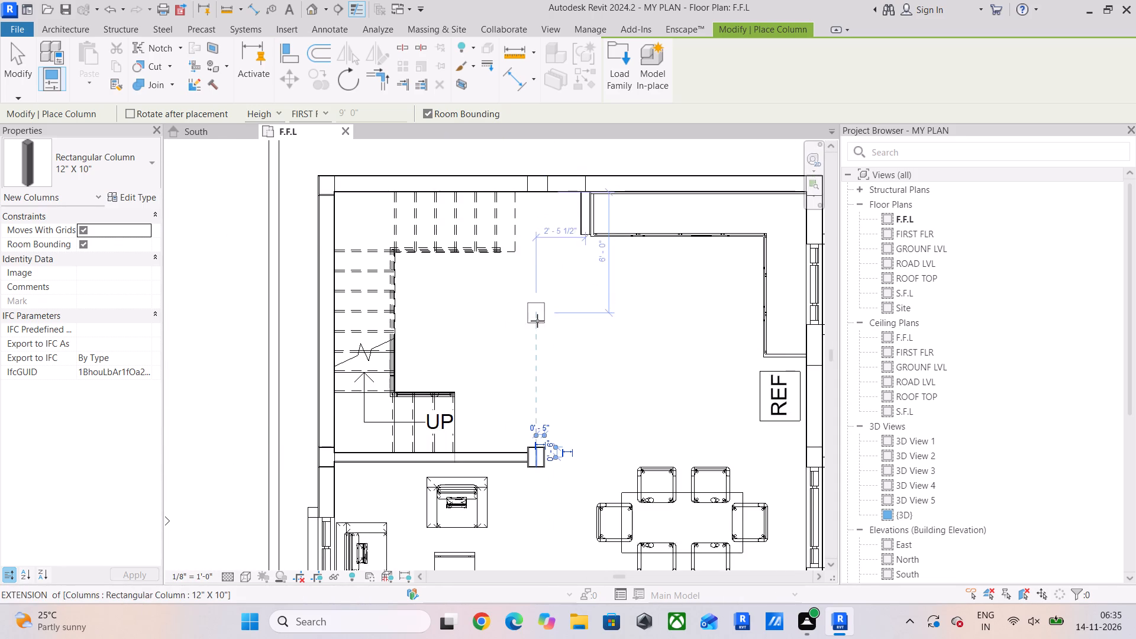
scroll(569, 341, up, 4)
middle_drag(543, 350, 557, 285)
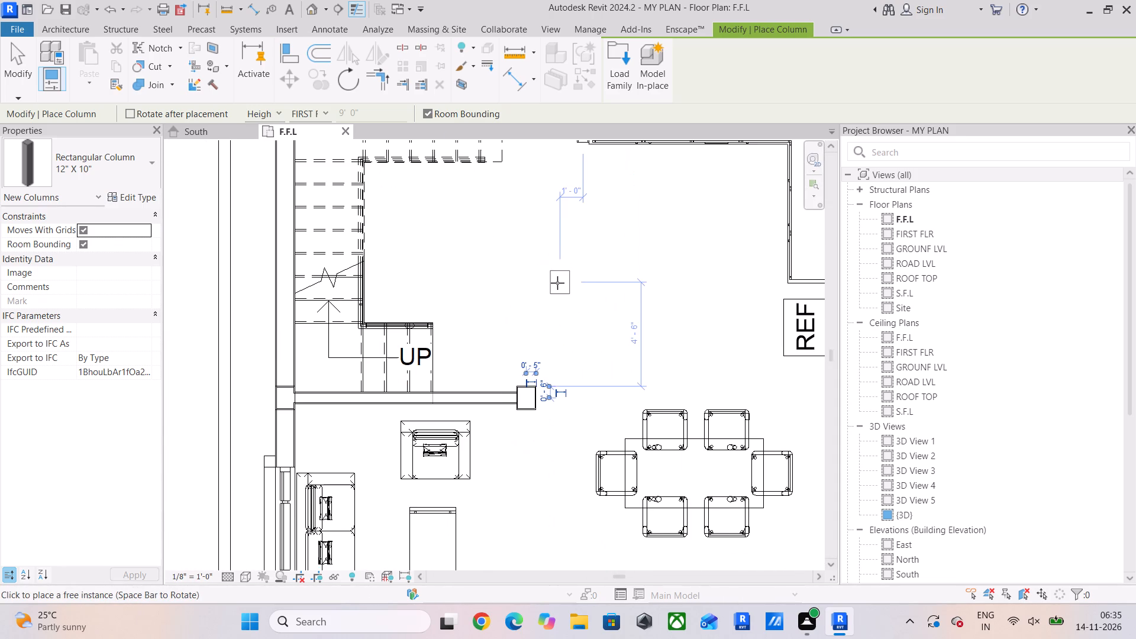
key(Escape)
key(Escape)
key(Escape)
key(Escape)
key(Escape)
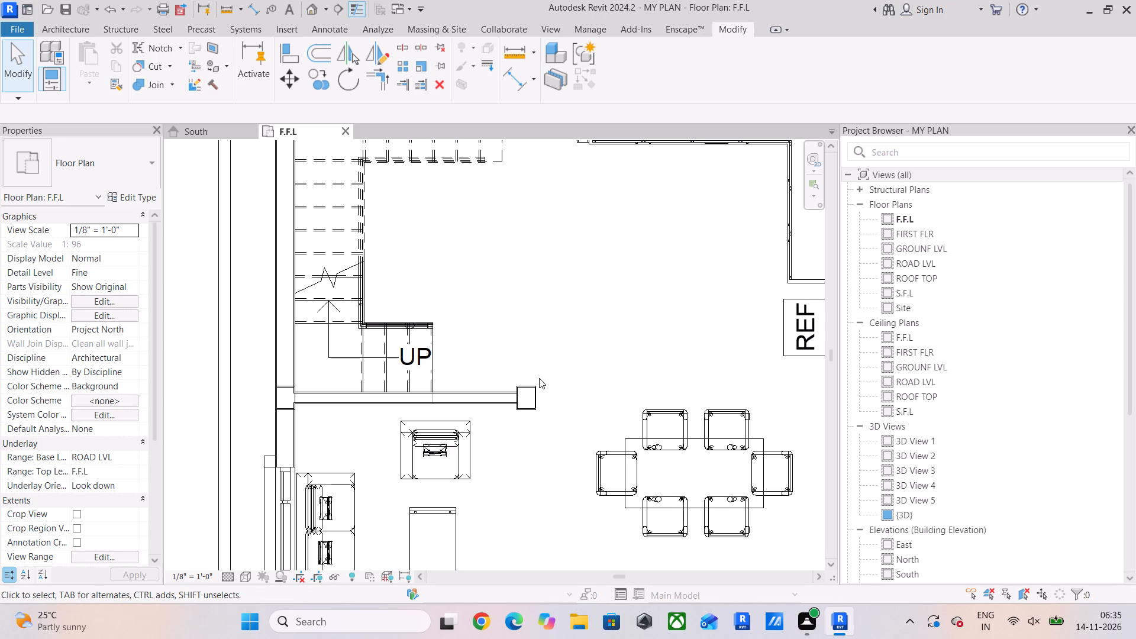
Create a similar 12" X 10" column at the toilet's north-west wall corner, copying the one between the two entrance doors.
middle_drag(556, 339, 461, 377)
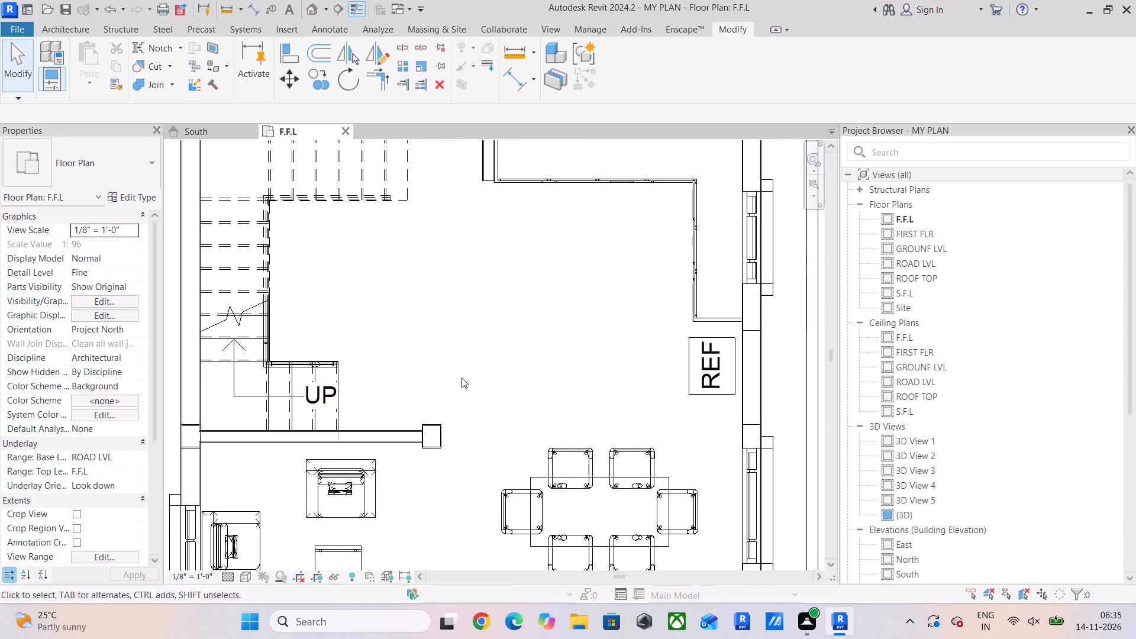
scroll(461, 376, up, 1)
middle_drag(461, 376, 454, 282)
scroll(454, 282, down, 5)
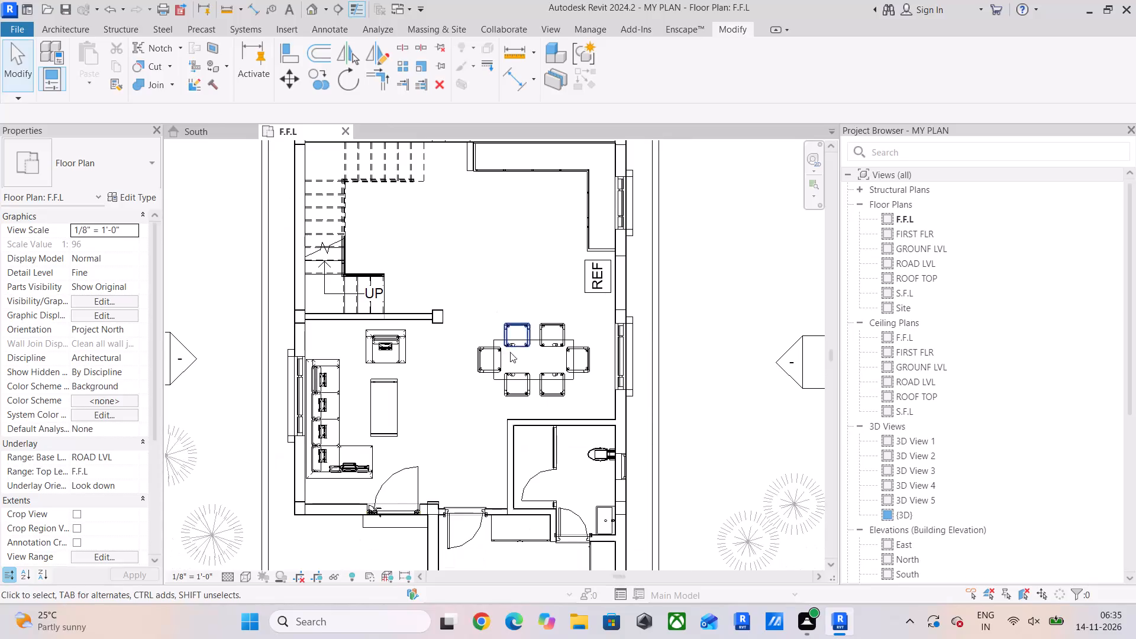
scroll(508, 432, up, 3)
middle_drag(508, 431, 441, 301)
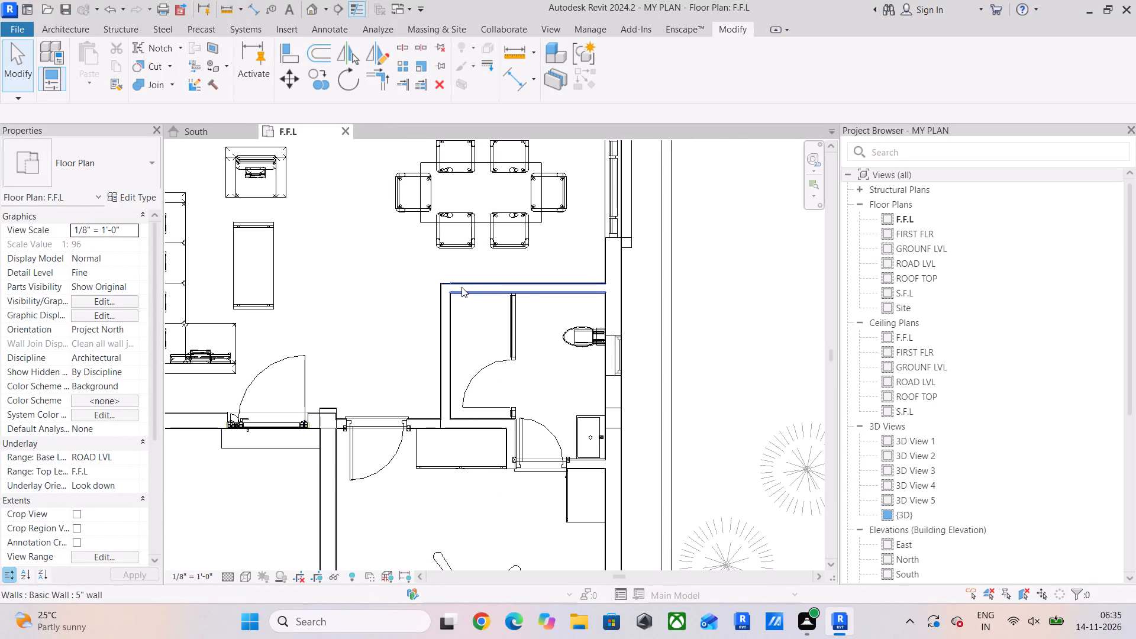
scroll(317, 435, up, 5)
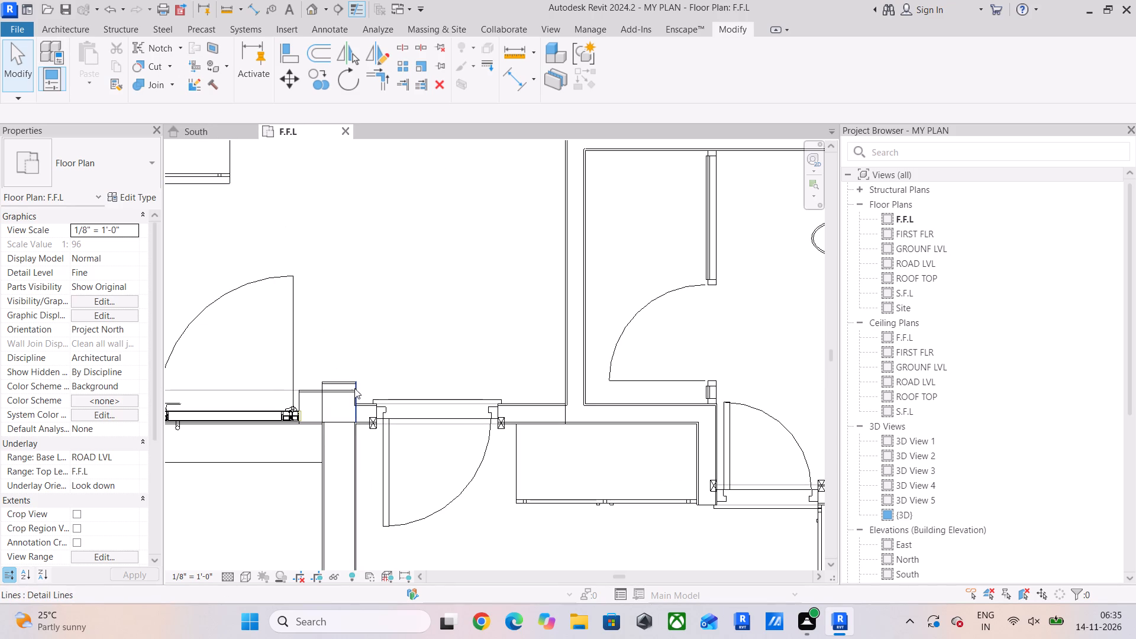
click(337, 389)
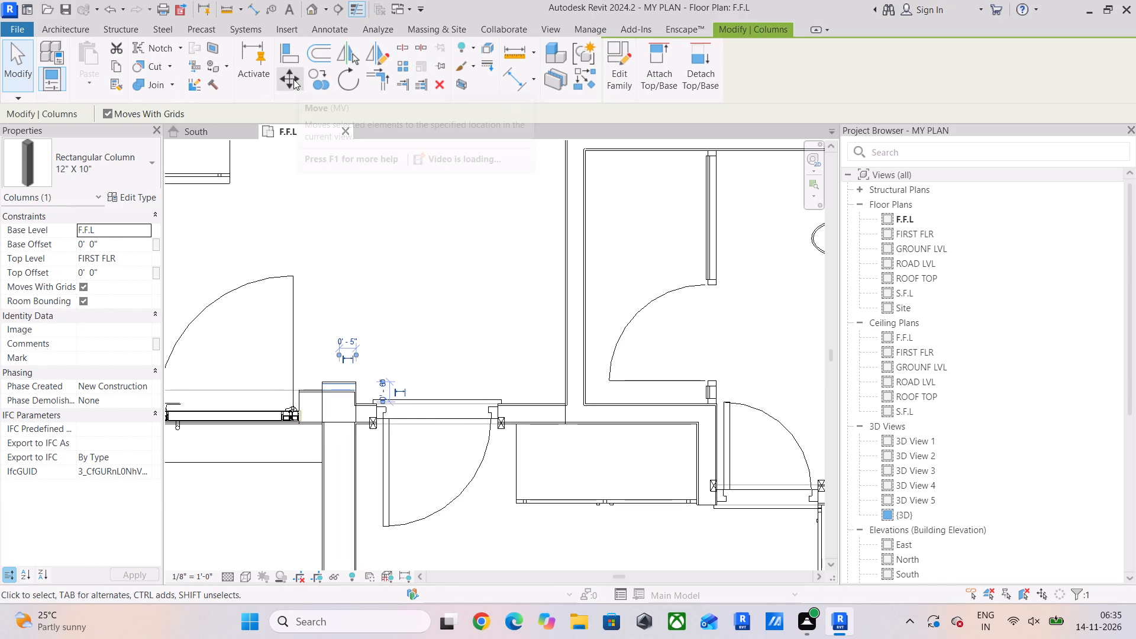
click(588, 82)
middle_drag(502, 290, 363, 428)
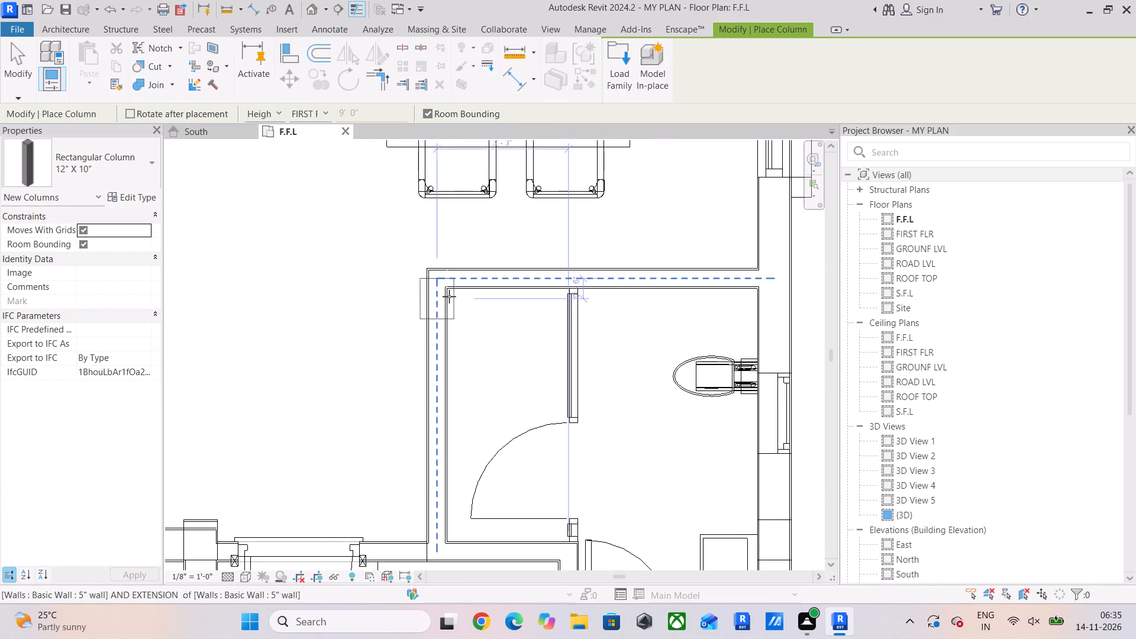
scroll(451, 295, up, 4)
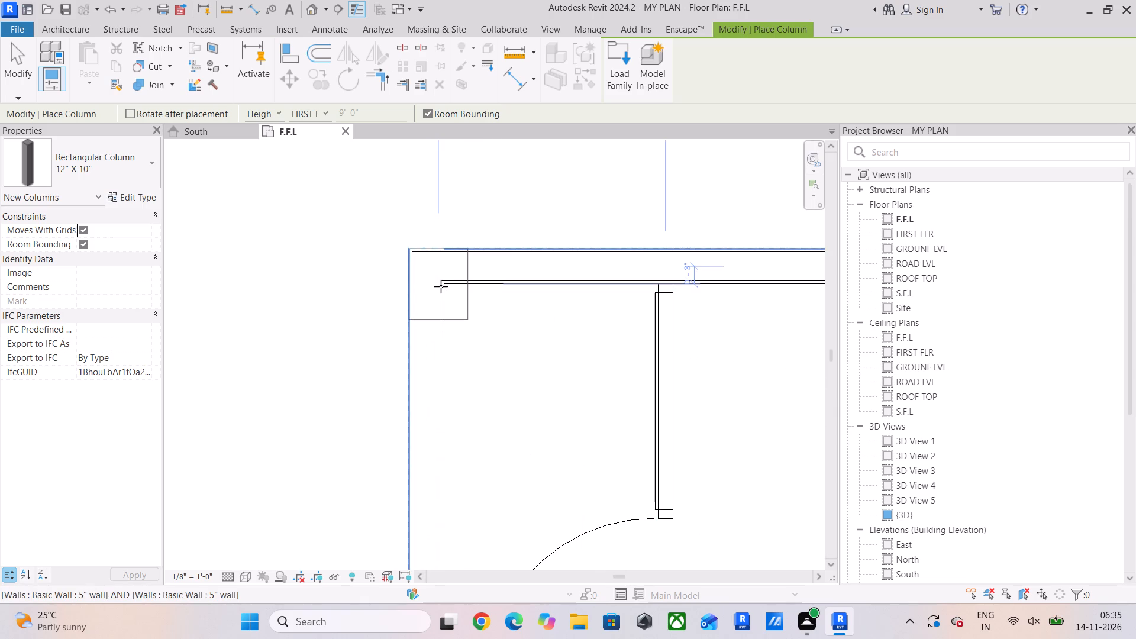
scroll(441, 286, down, 5)
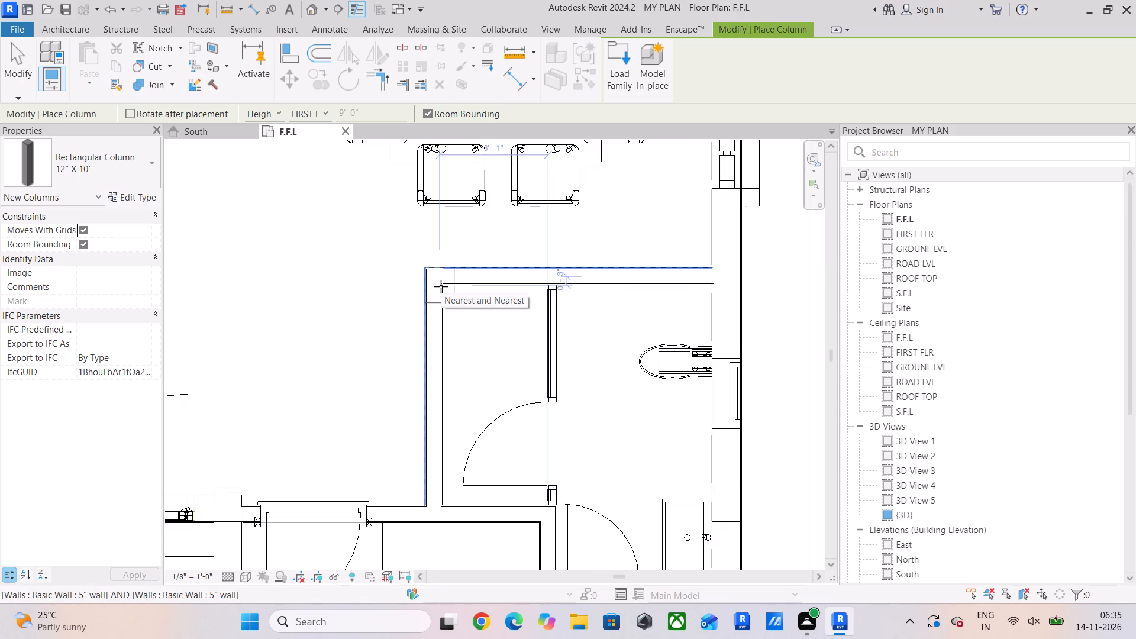
click(441, 286)
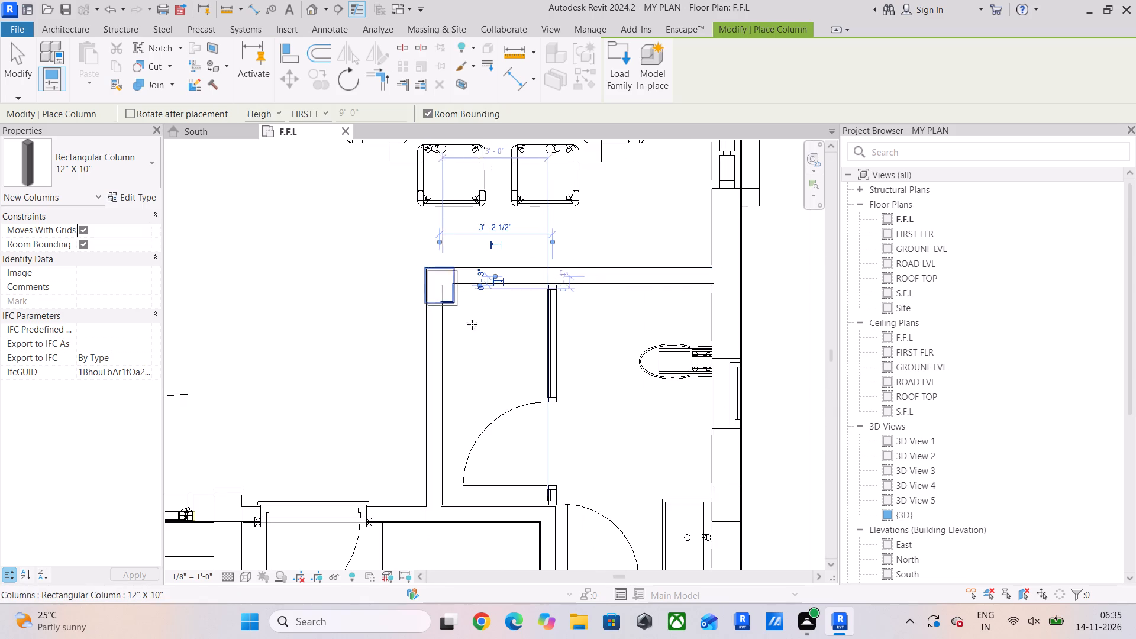
scroll(566, 359, down, 4)
middle_drag(568, 358, 493, 402)
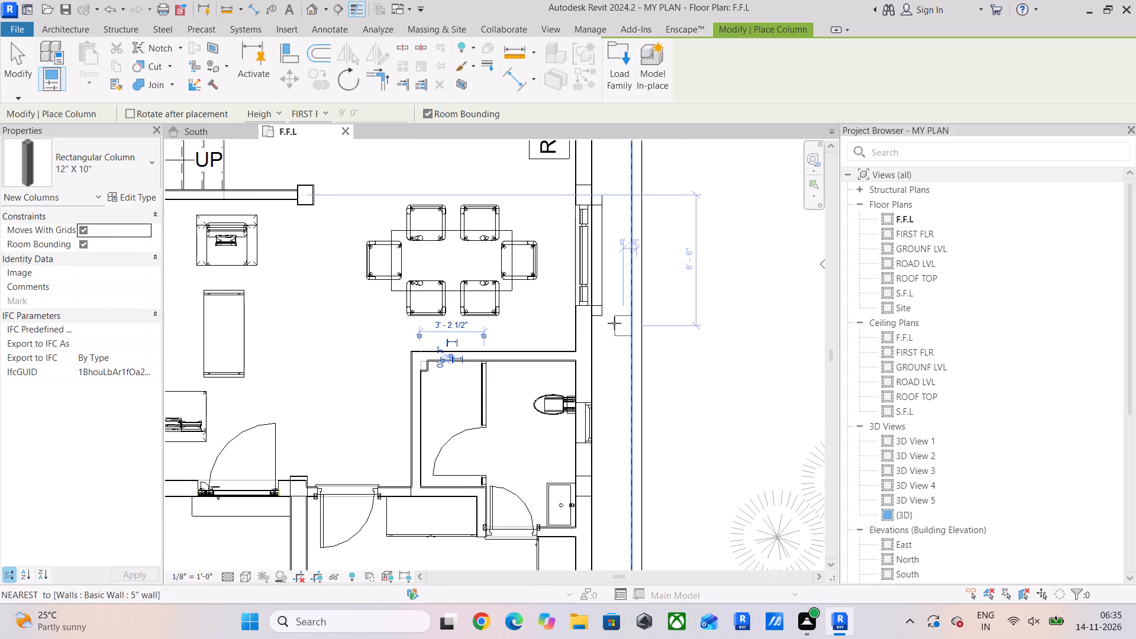
click(0, 56)
click(8, 51)
Inspect the column at the toilet's north-west corner and the column placement along the surrounding F.F.L walls.
scroll(417, 380, up, 5)
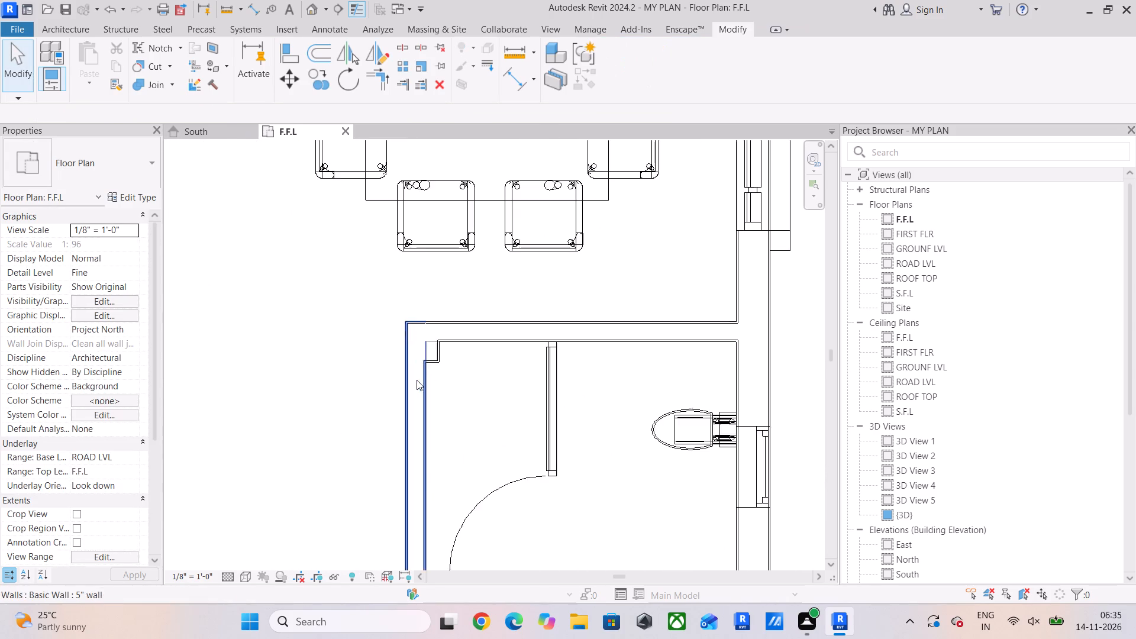
scroll(475, 326, up, 4)
scroll(508, 438, up, 1)
middle_drag(508, 438, 495, 470)
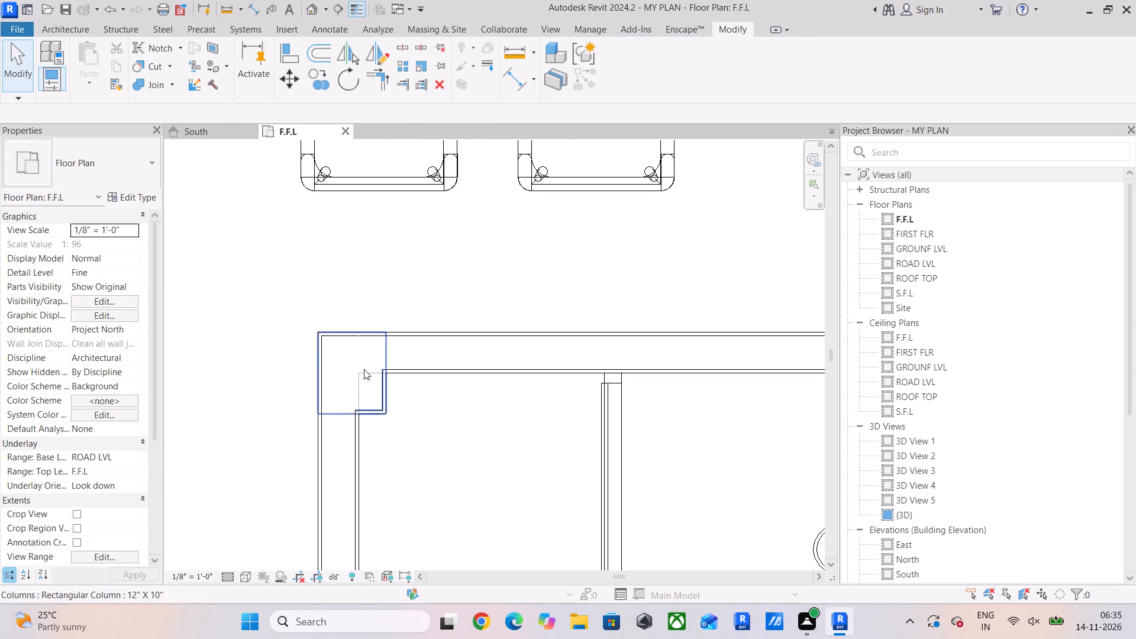
scroll(363, 367, up, 3)
scroll(475, 436, down, 7)
middle_drag(475, 436, 461, 359)
scroll(461, 359, down, 4)
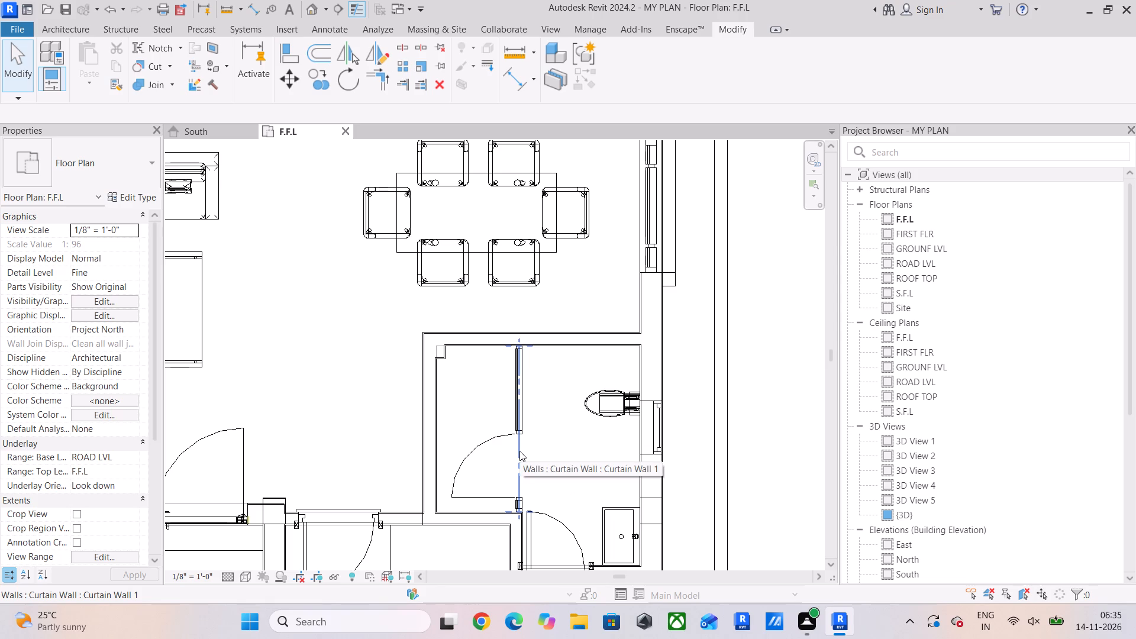
scroll(456, 408, down, 4)
middle_drag(465, 409, 480, 436)
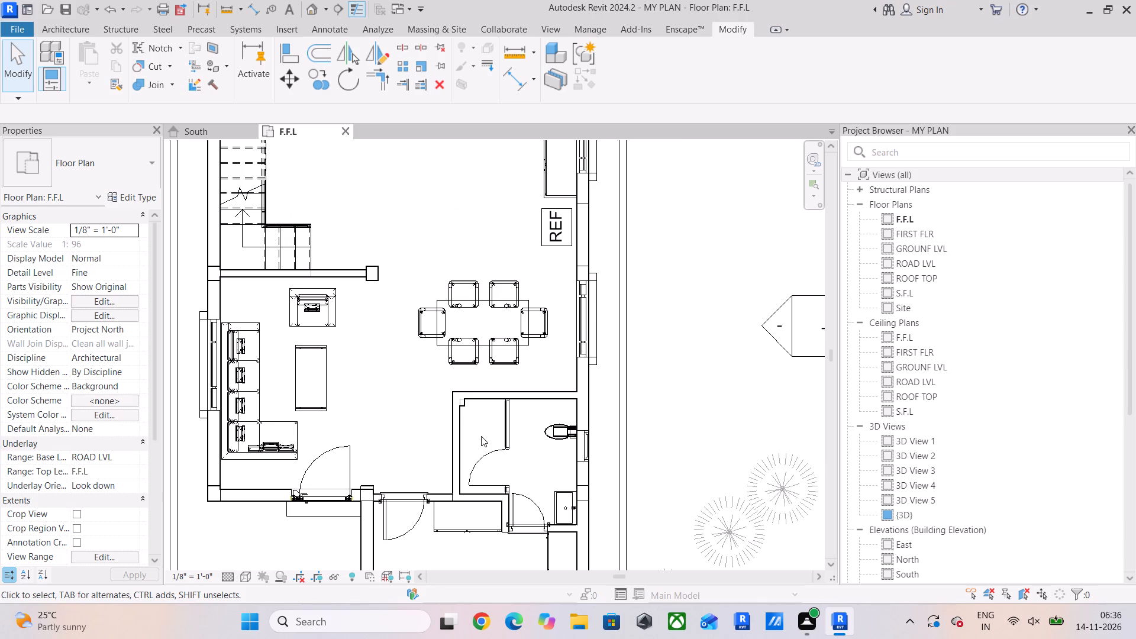
middle_drag(481, 411, 448, 474)
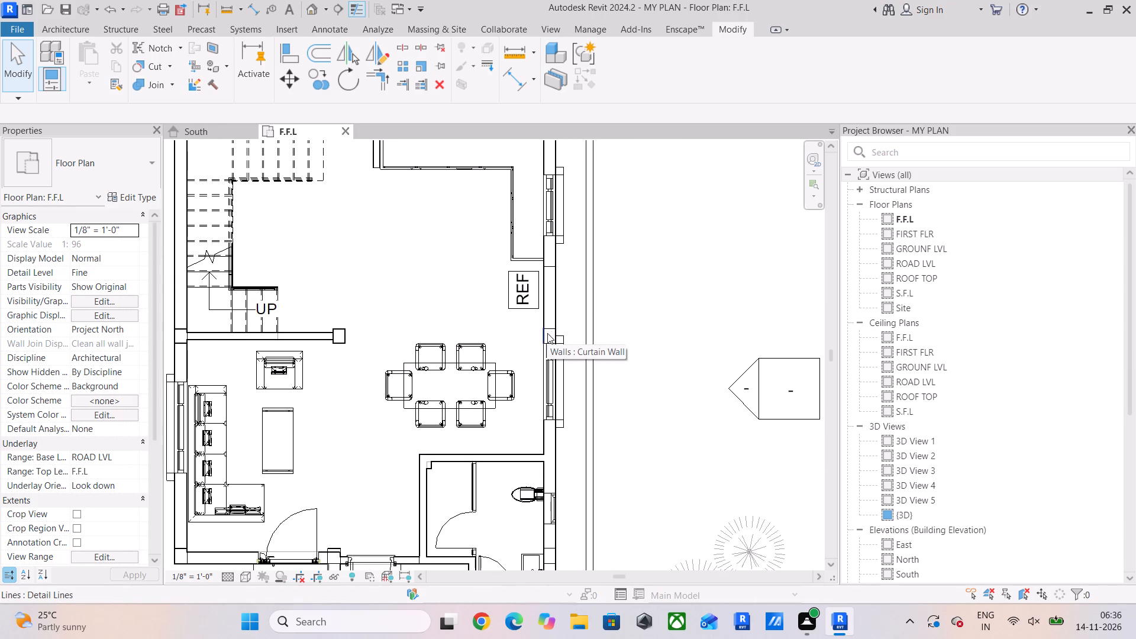
scroll(549, 331, up, 10)
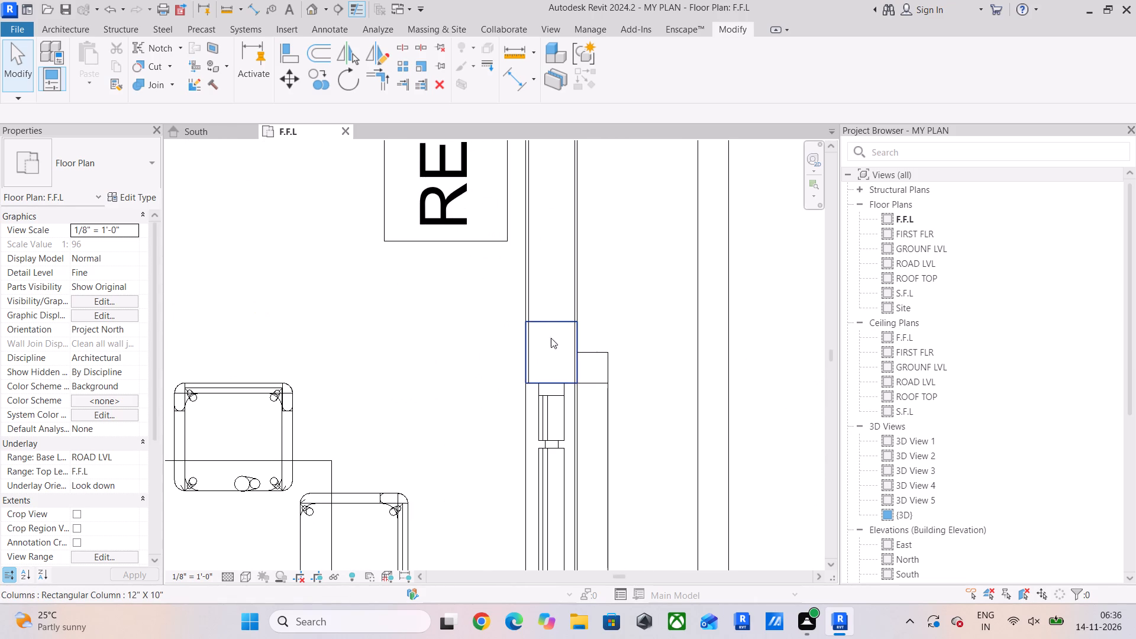
scroll(556, 363, down, 12)
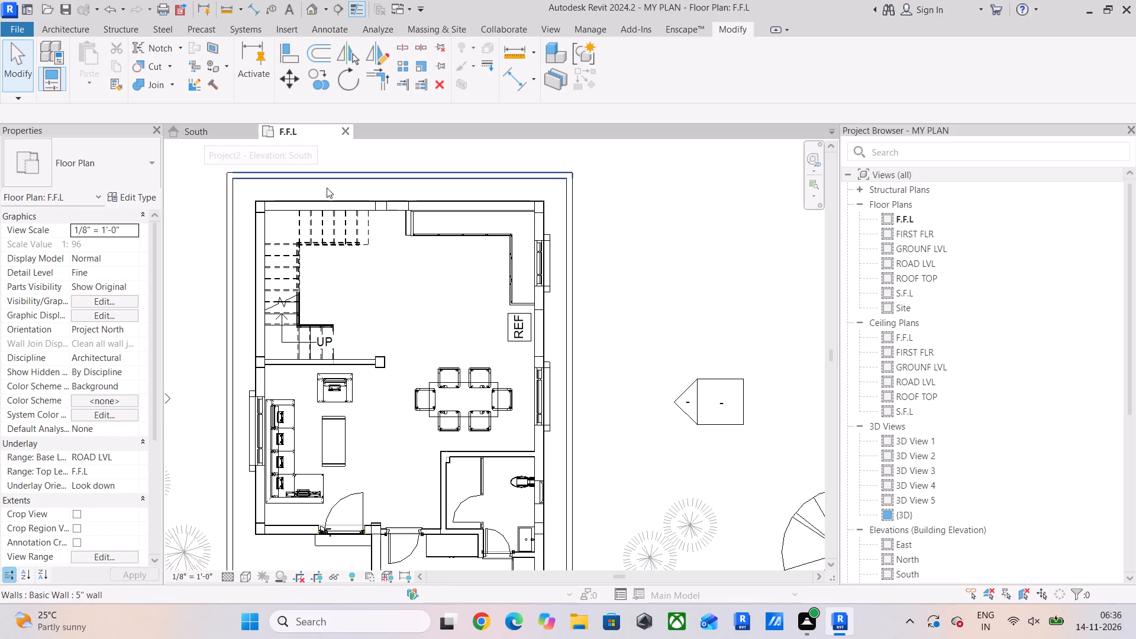
Save MY PLAN and close its F.F.L plan view, returning to Project2's South elevation.
key(ctrl+s)
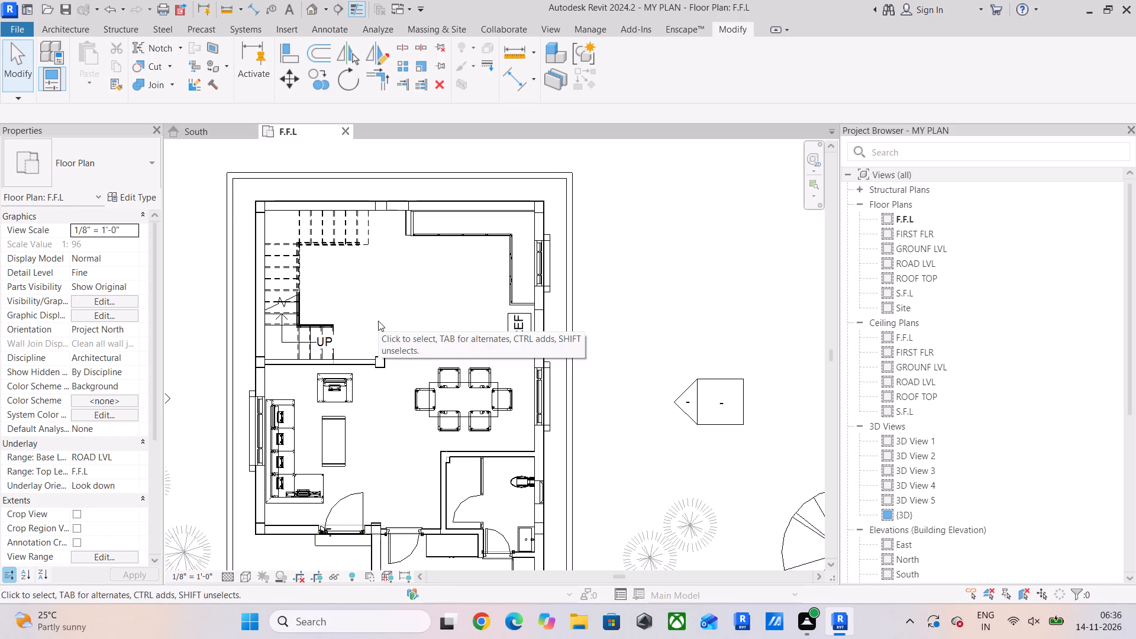
click(206, 134)
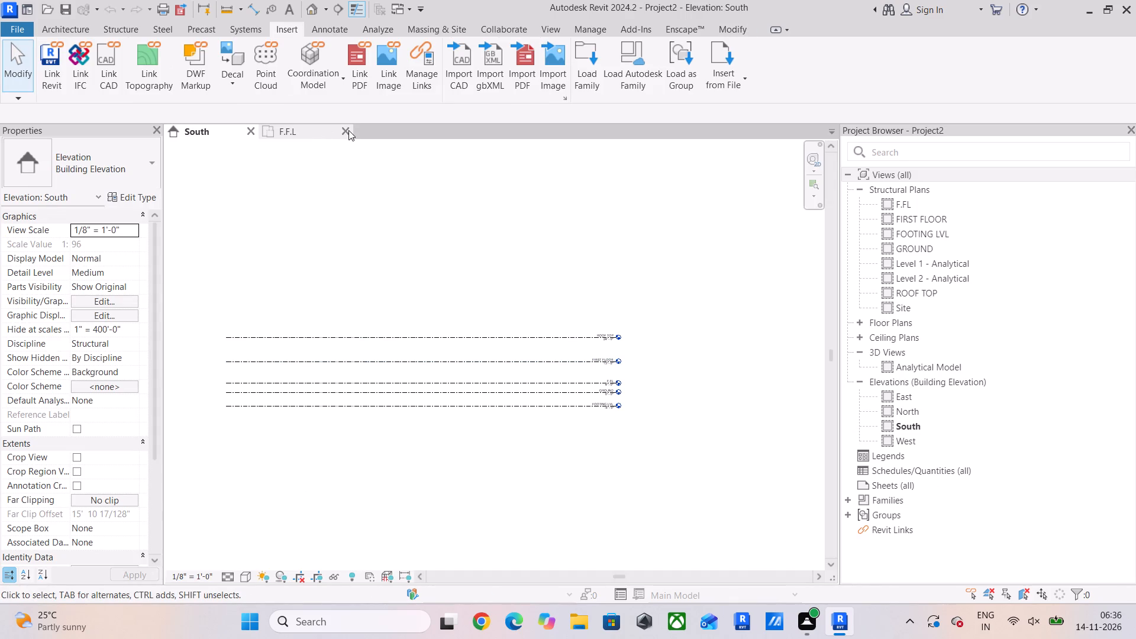
click(348, 130)
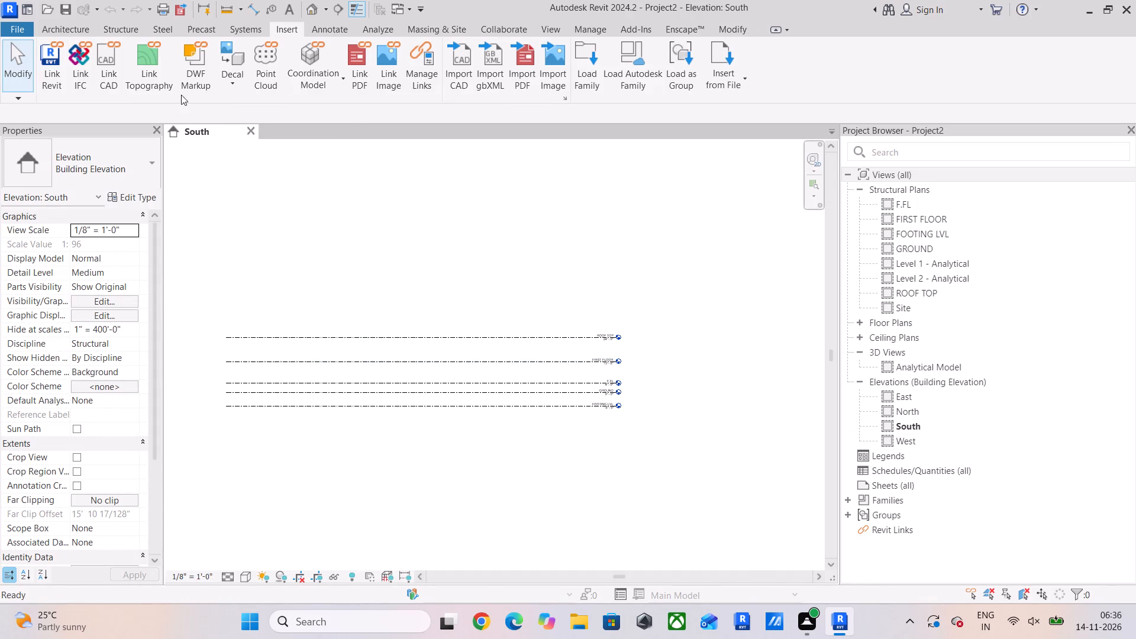
Open Project2's F.FL structural plan and link the MY PLAN Revit model into it with Auto - Center to Center positioning.
double_click(927, 206)
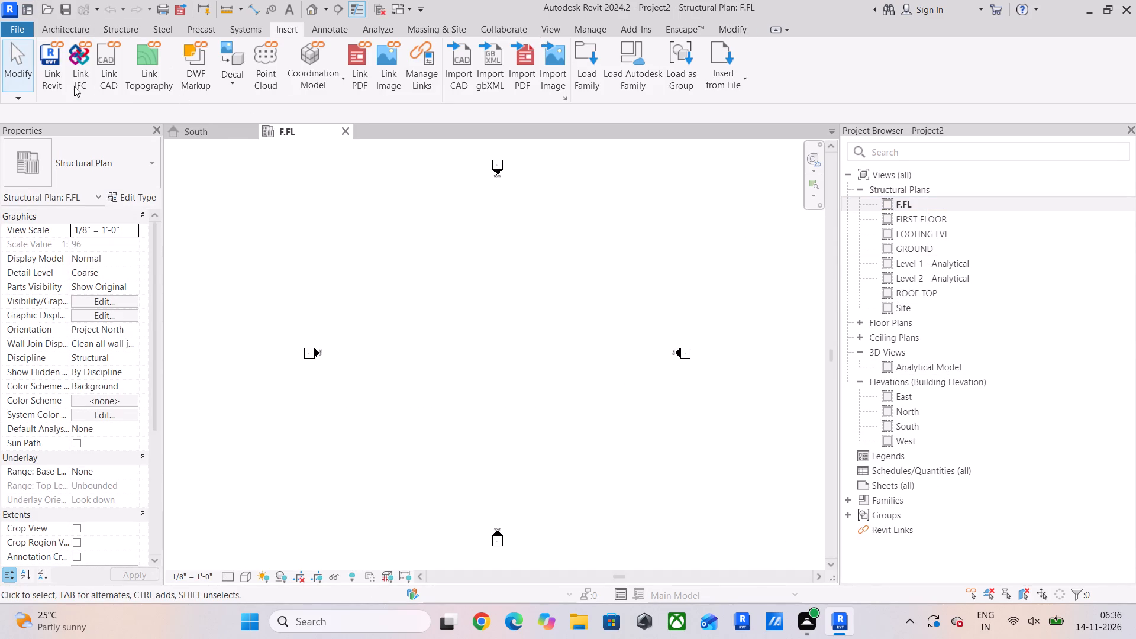
click(59, 72)
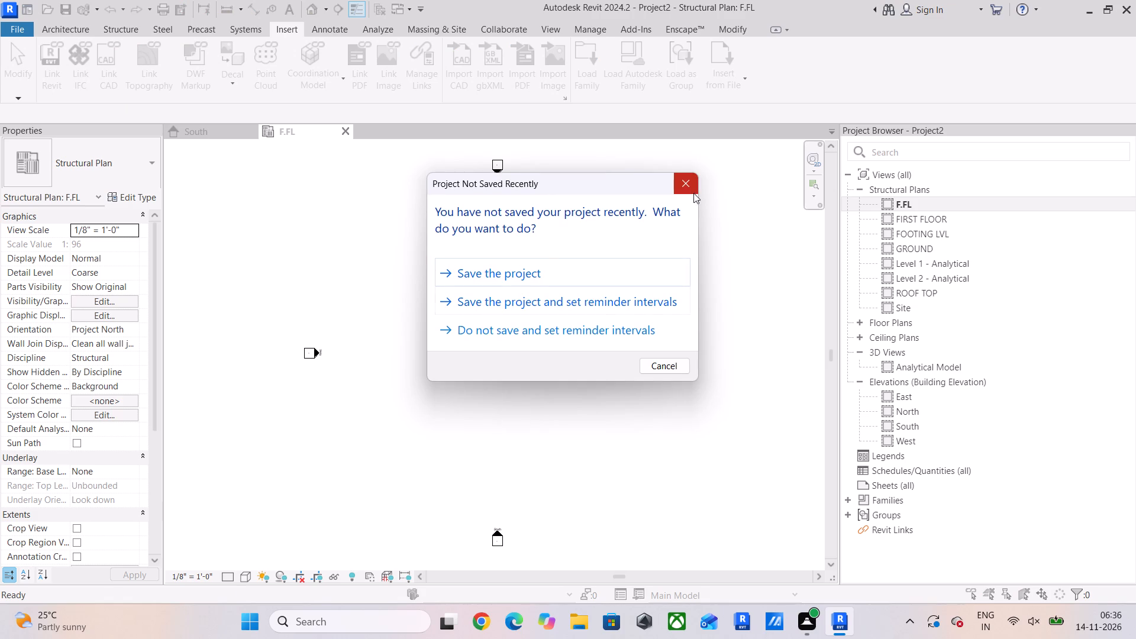
click(692, 182)
scroll(566, 307, down, 6)
scroll(525, 337, down, 2)
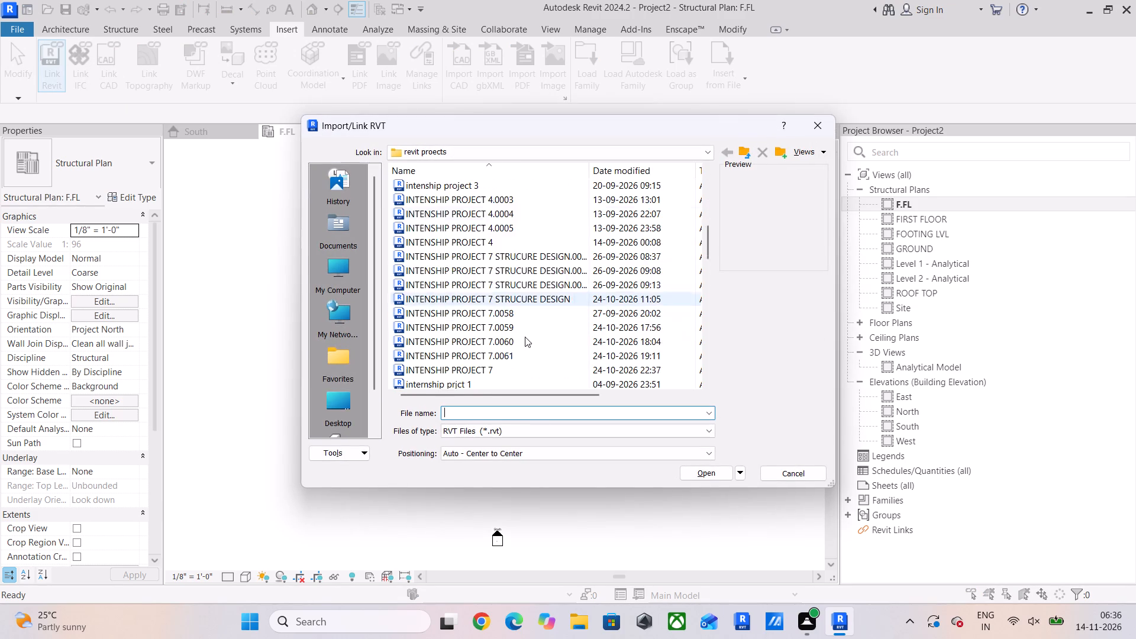
scroll(525, 337, down, 3)
scroll(441, 356, down, 4)
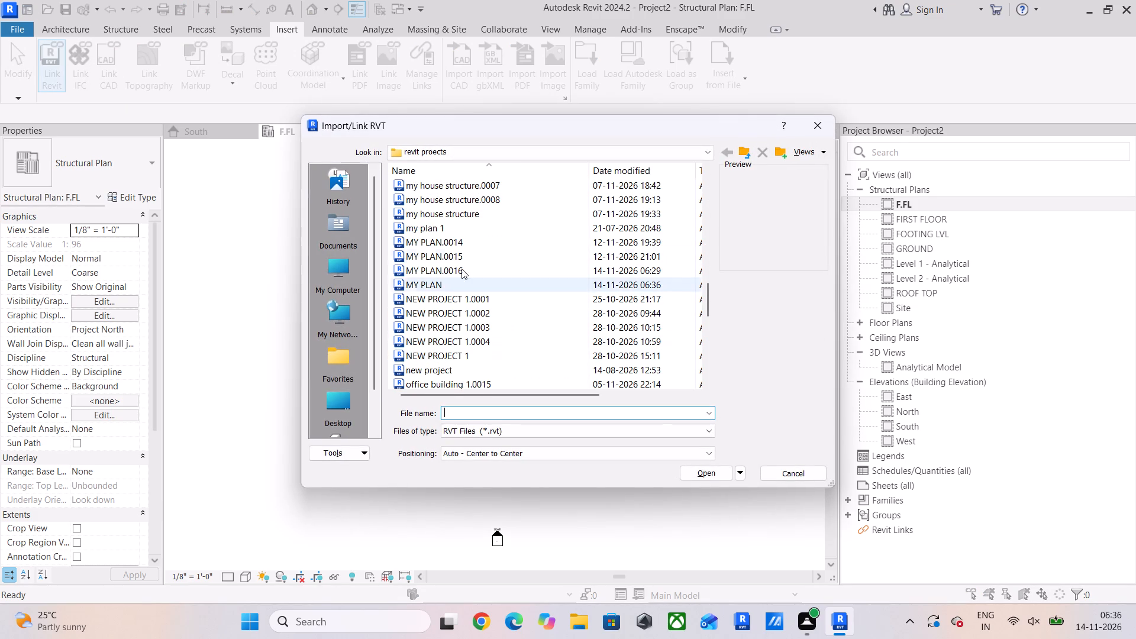
click(451, 284)
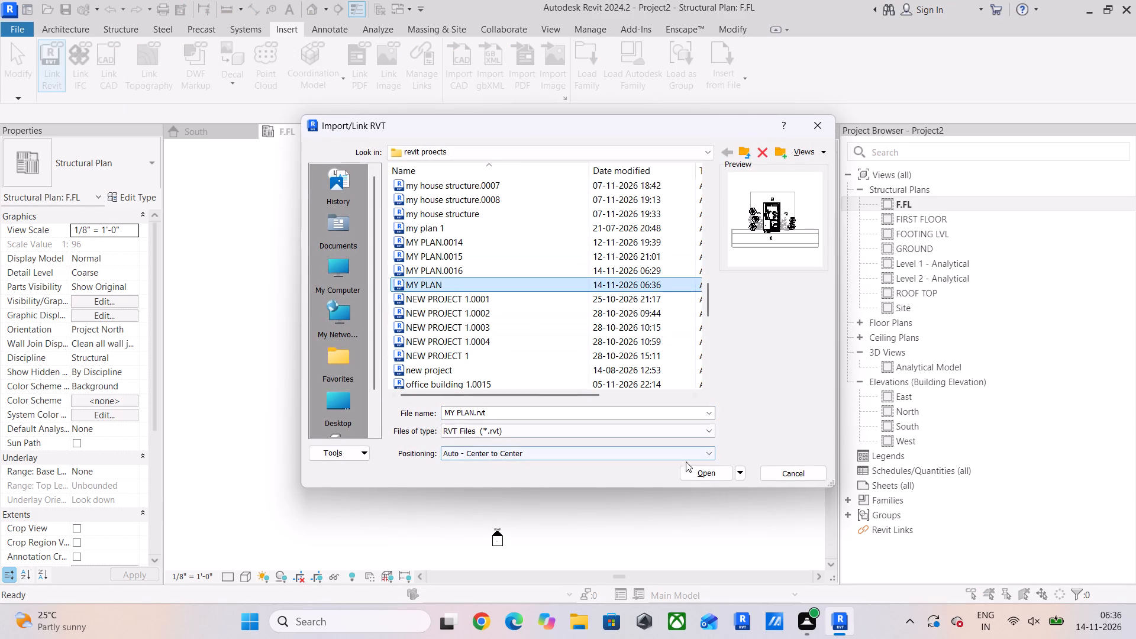
click(692, 471)
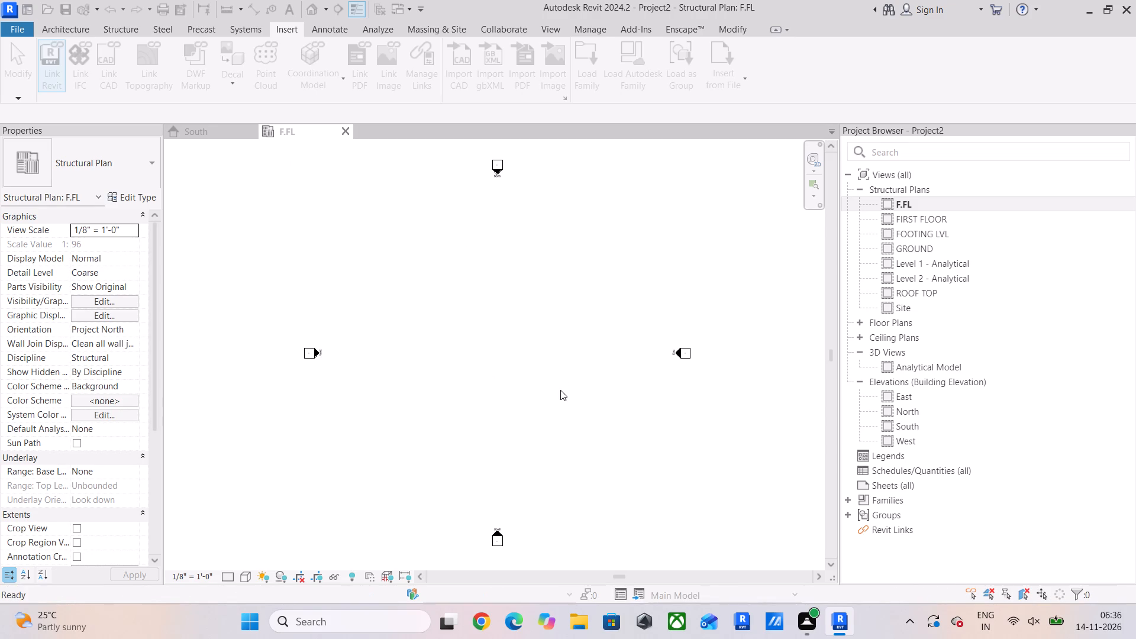
Move the linked MY PLAN model so the house sits roughly centred between the four elevation markers.
scroll(505, 340, up, 9)
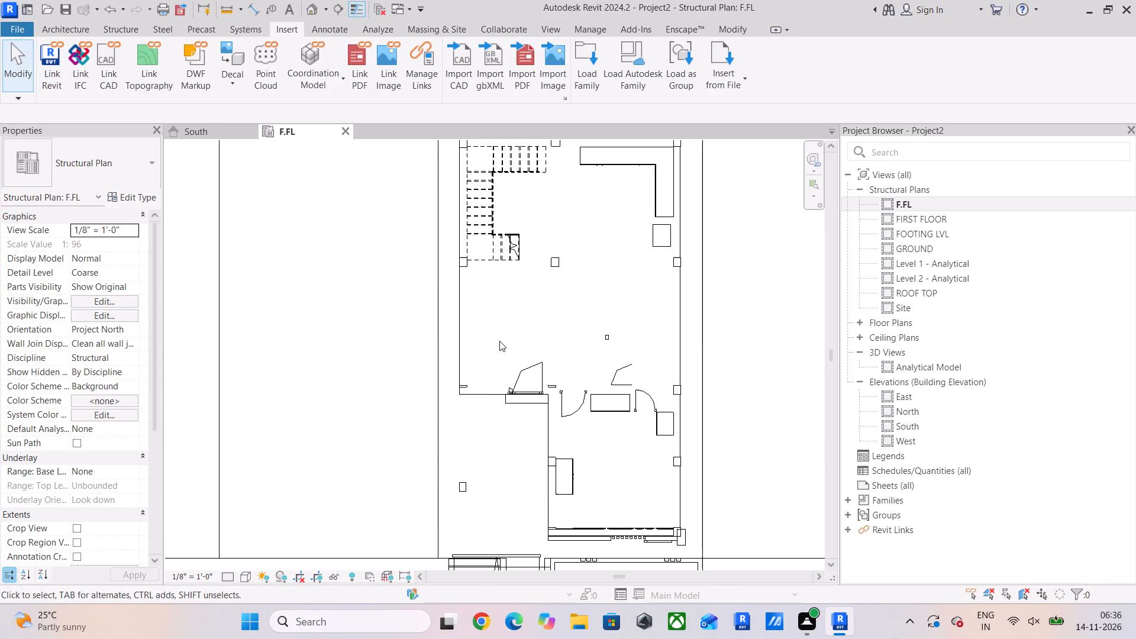
scroll(499, 341, up, 6)
scroll(511, 391, down, 5)
middle_drag(516, 390, 458, 479)
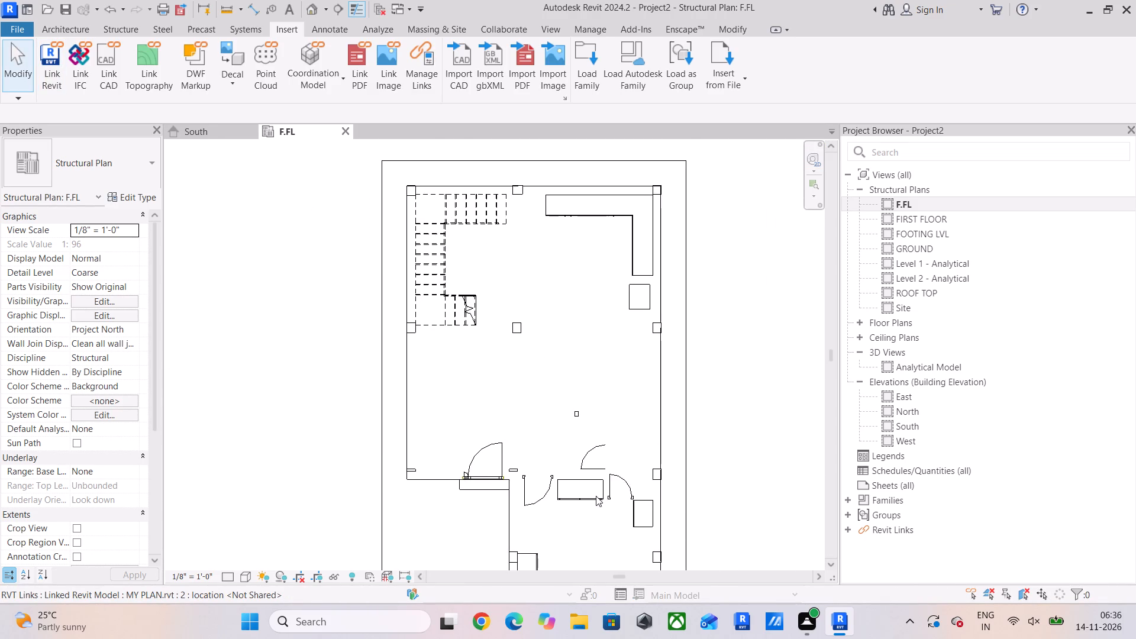
scroll(534, 391, down, 5)
middle_drag(541, 418, 488, 389)
scroll(488, 389, up, 1)
scroll(488, 389, down, 5)
drag(469, 367, 441, 359)
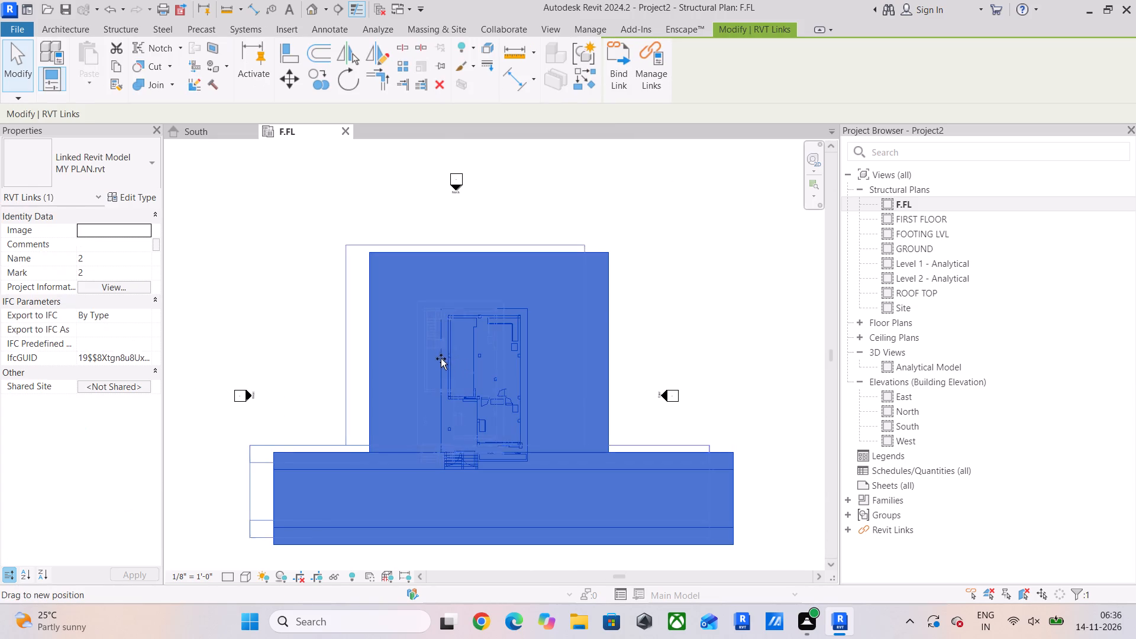
drag(441, 359, 434, 355)
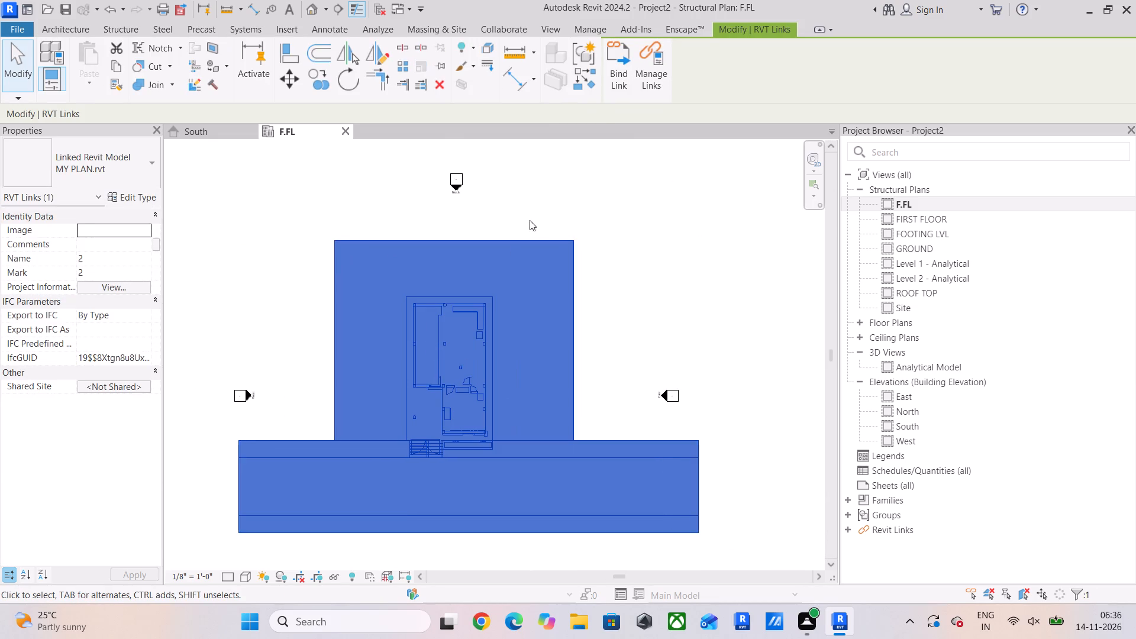
click(580, 197)
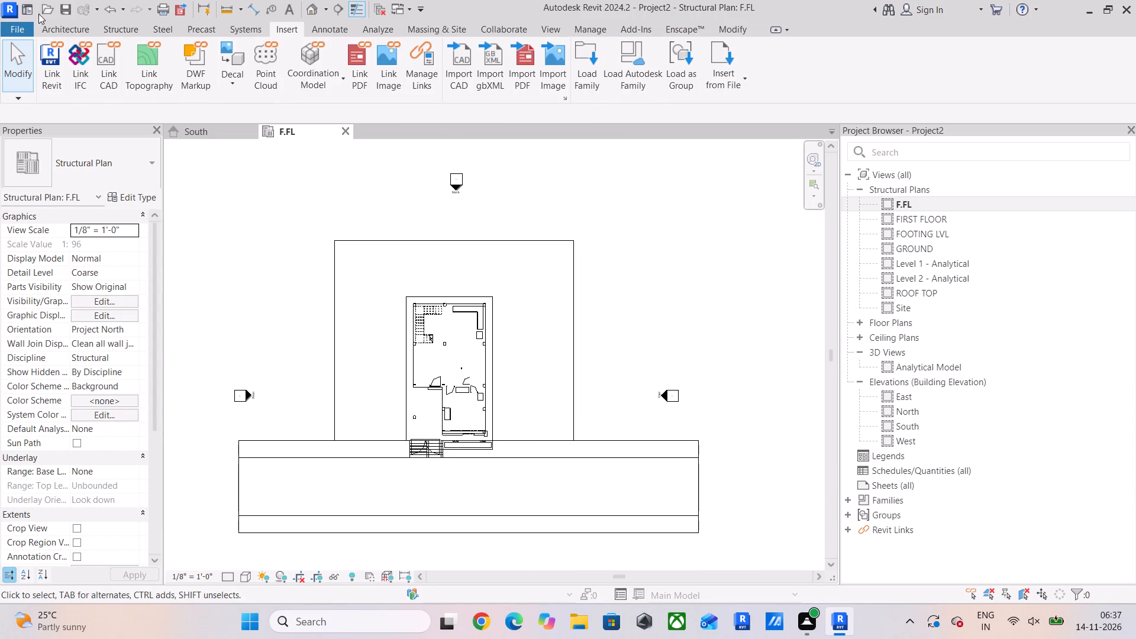
Start the Structural Column command and duplicate the Concrete-Rectangular-Column type 12 x 18 as 12 X10.
click(67, 30)
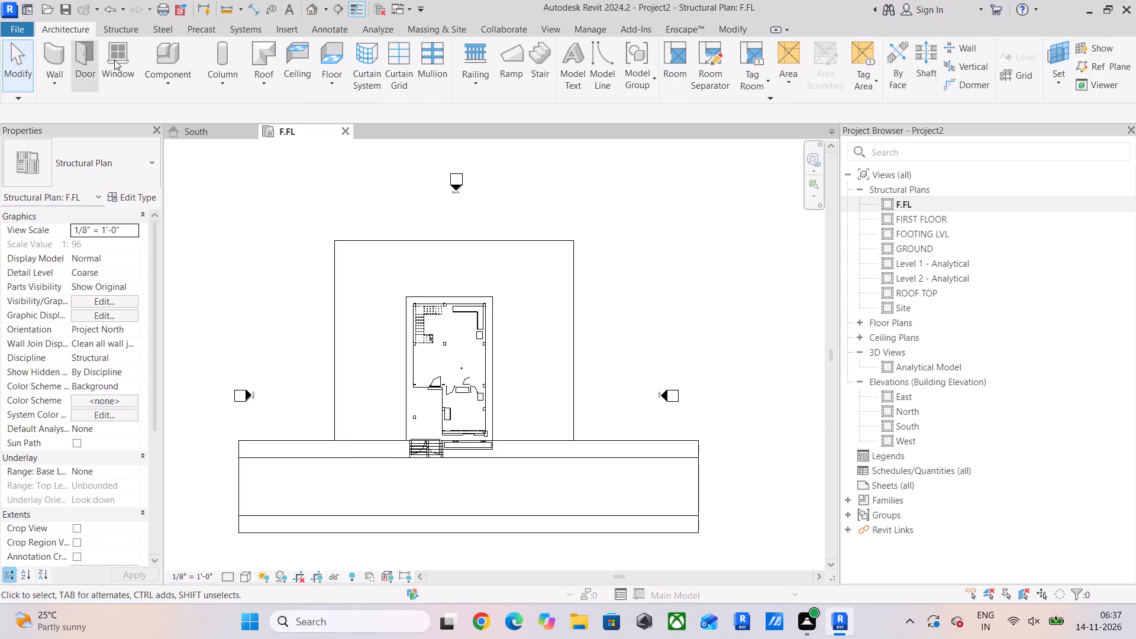
click(128, 28)
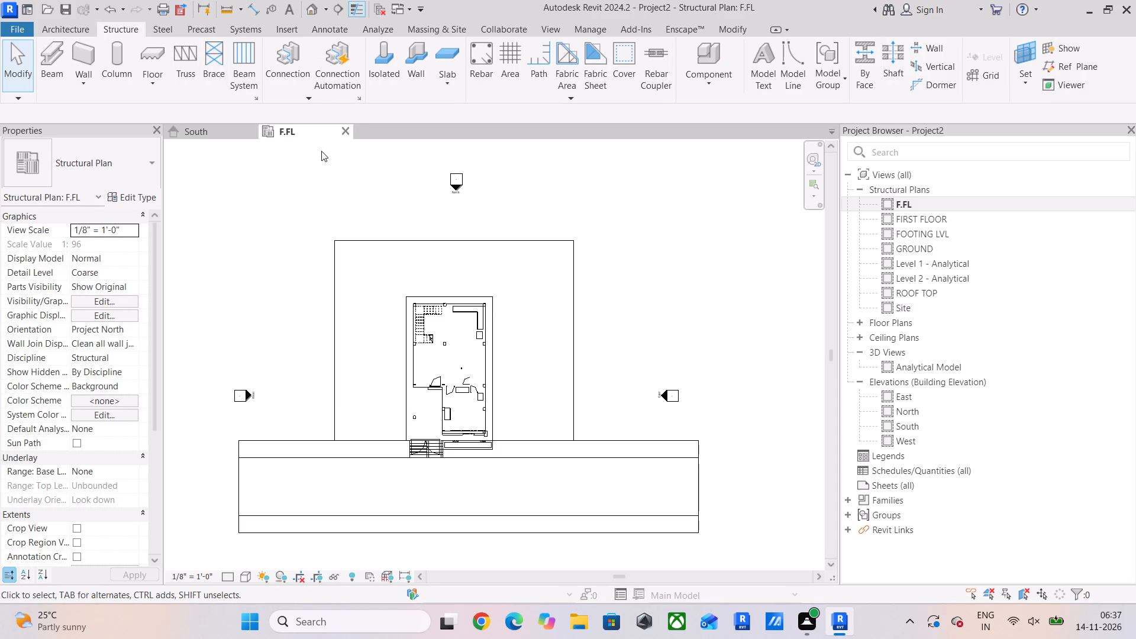
click(133, 78)
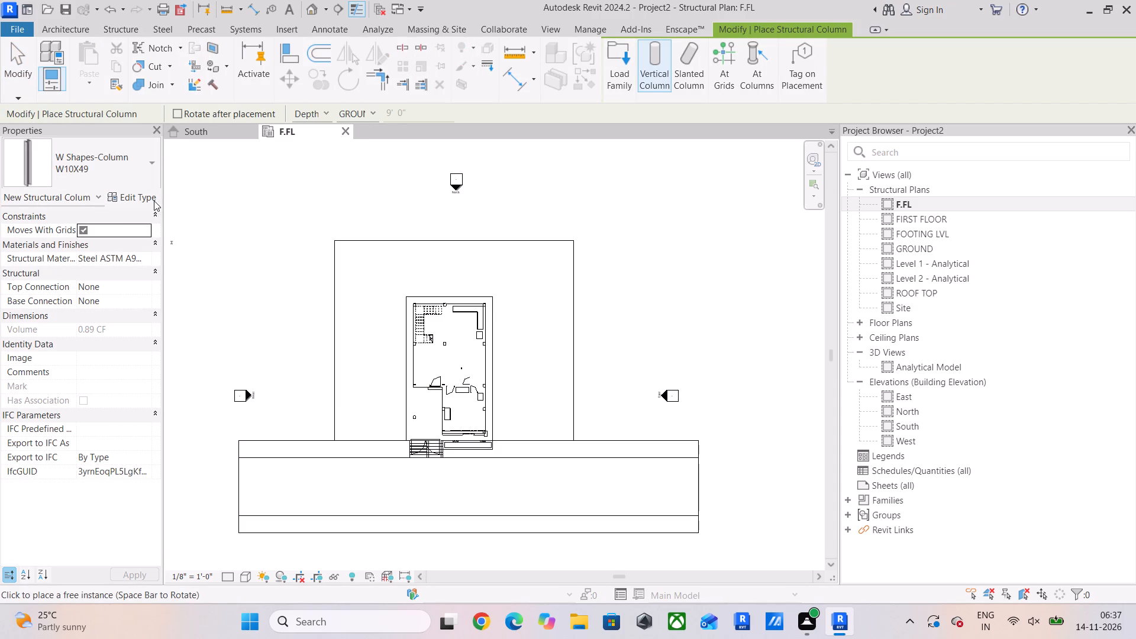
click(137, 195)
click(137, 195)
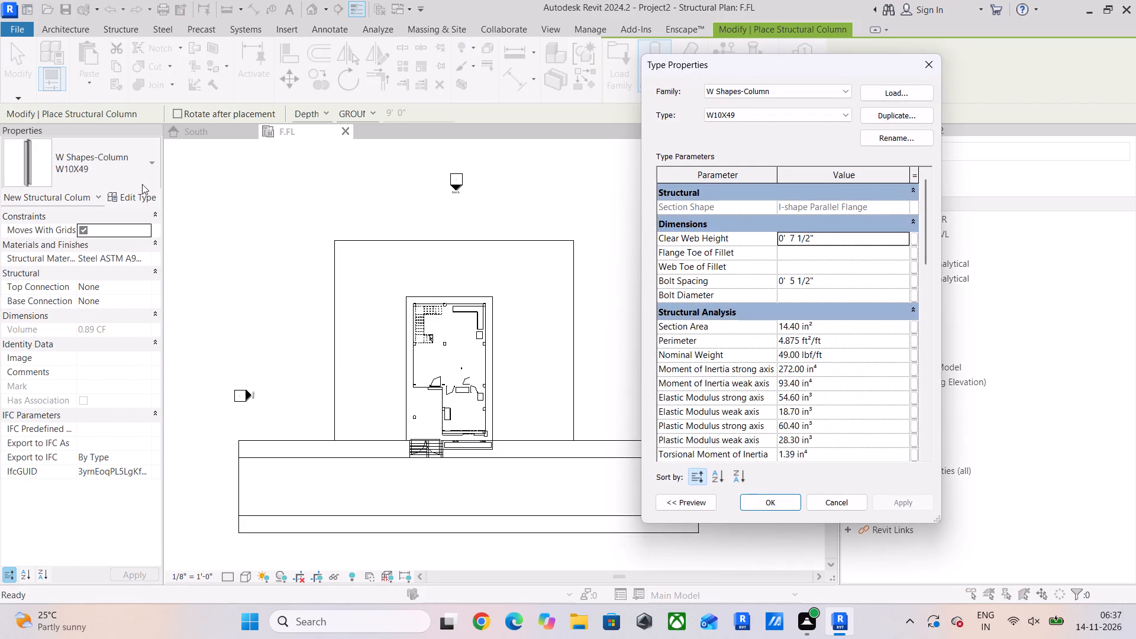
click(921, 57)
click(146, 156)
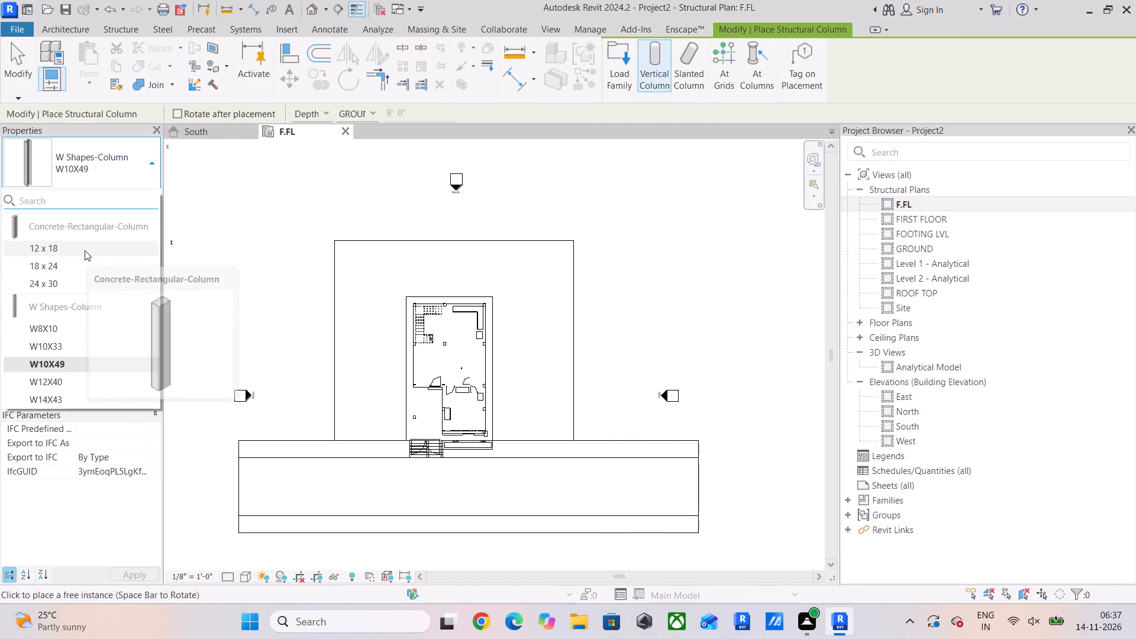
click(86, 250)
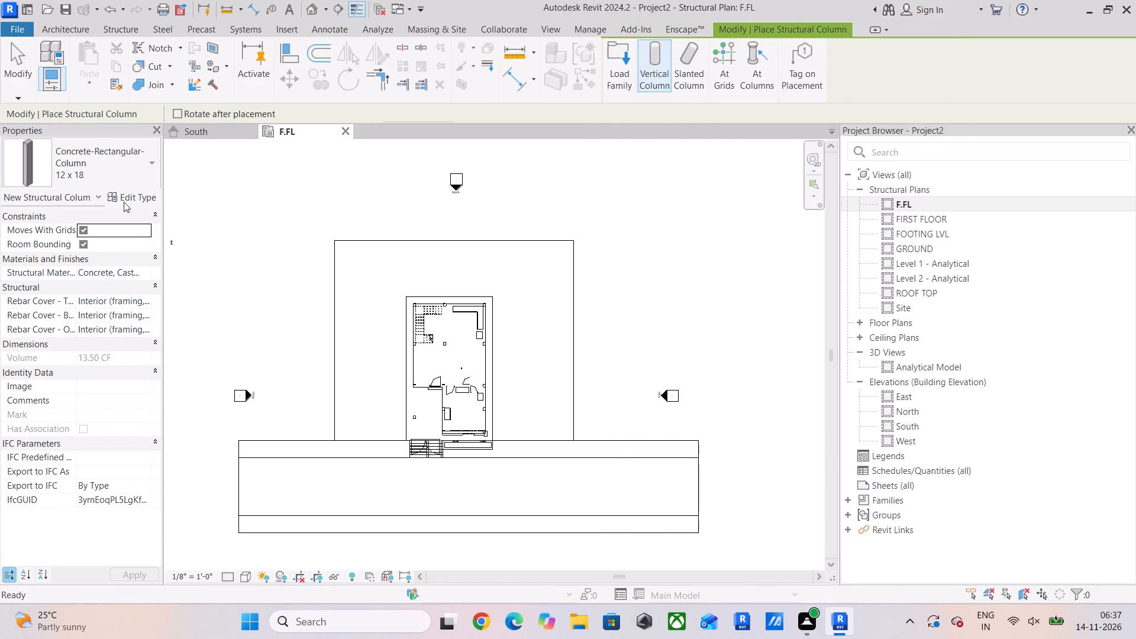
click(135, 199)
click(899, 111)
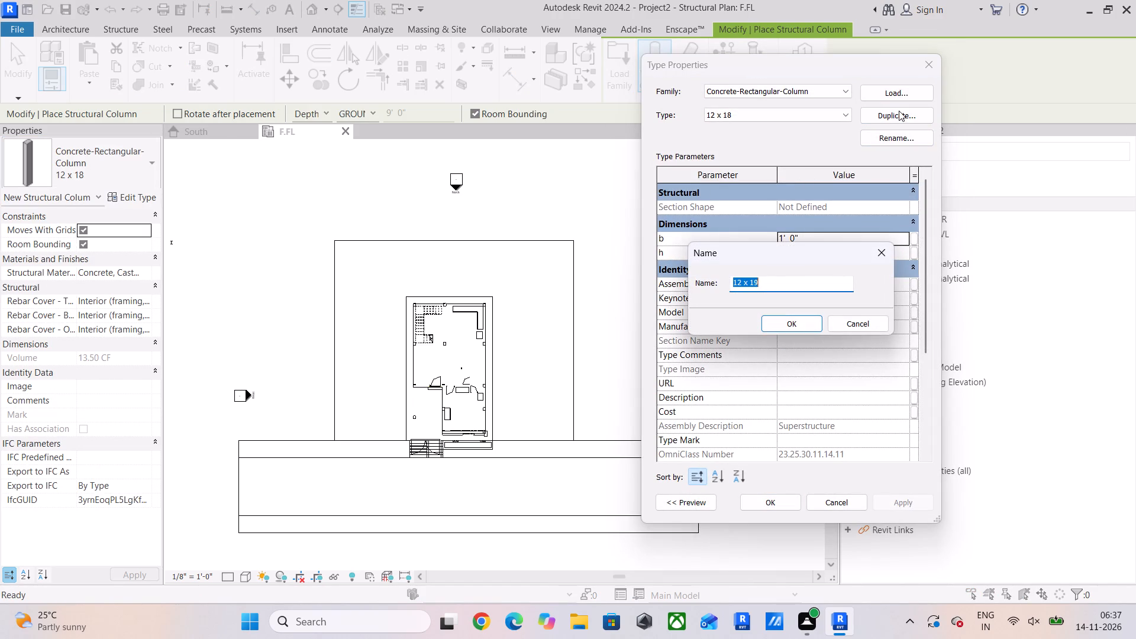
text(12)
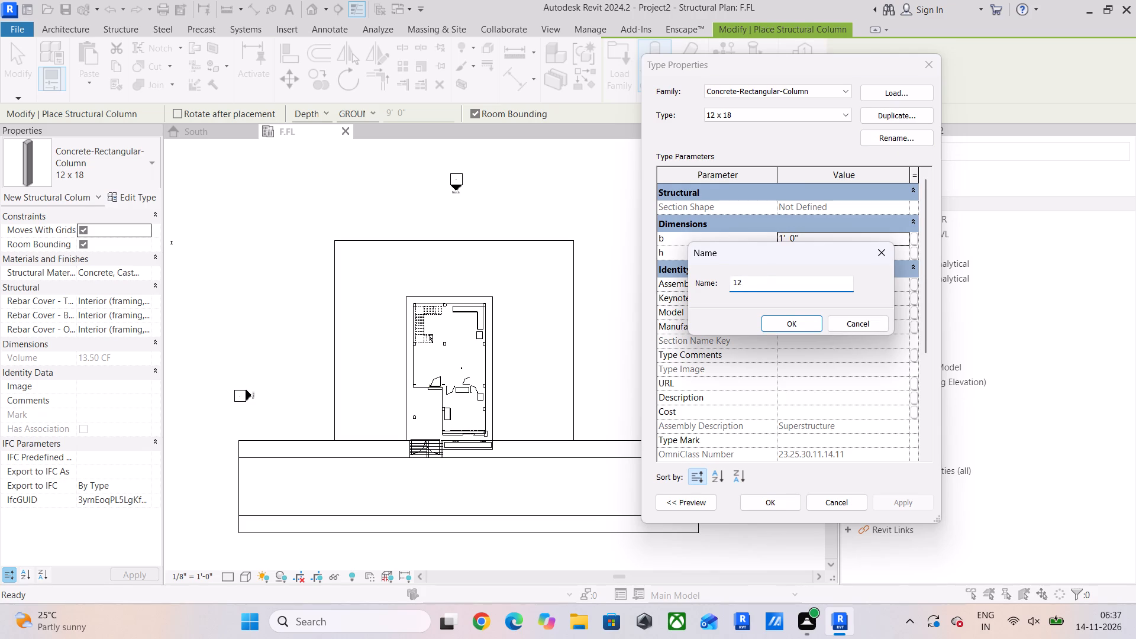
key(space)
text(X)
key(1)
key(0)
key(Return)
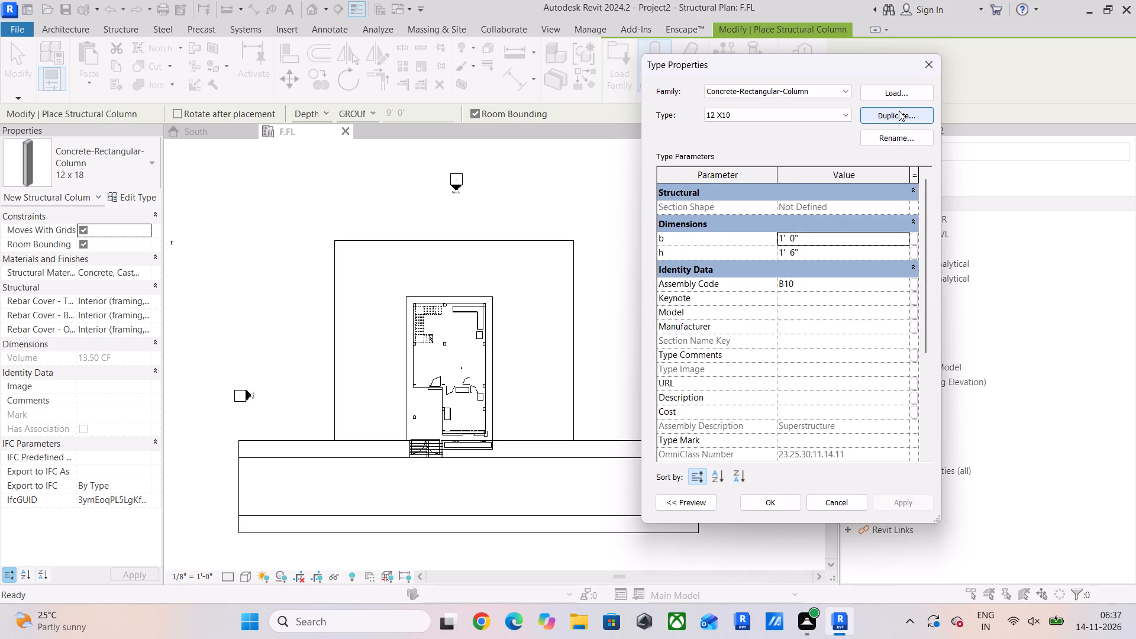
Set the 12 X10 column type's b to 10" and h to 1' and apply the type changes.
click(853, 241)
text(10")
key(Return)
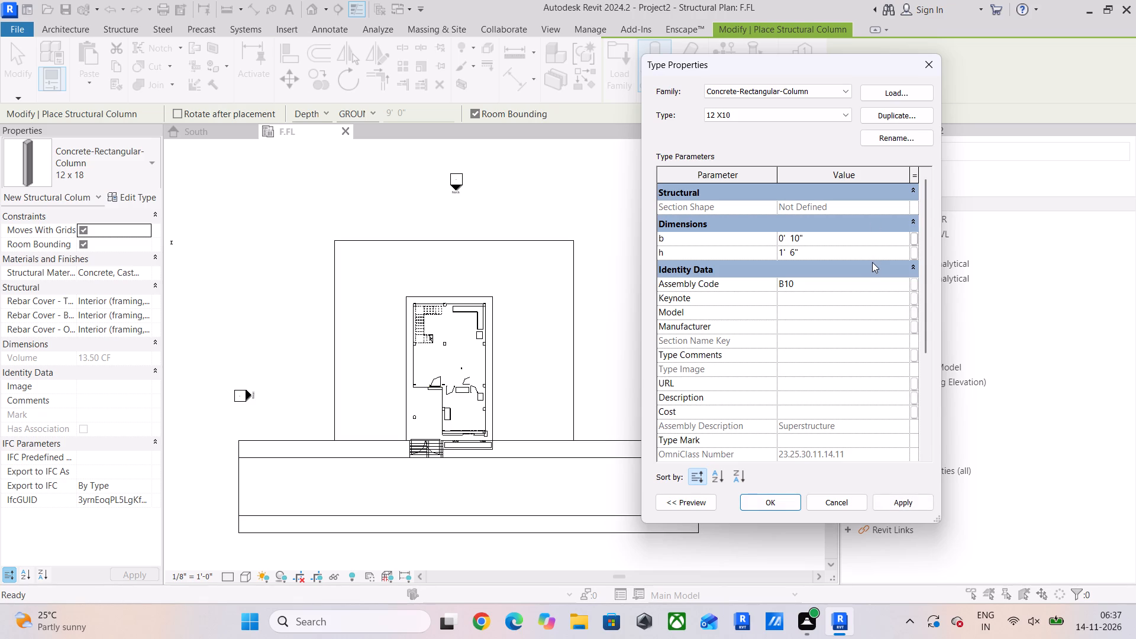
click(869, 260)
text(1')
key(Return)
click(892, 503)
click(760, 505)
Place 12 X10 structural columns along the entrance-door row: at the hall's south-west corner, east of the entrance door, and on the east wall.
scroll(421, 425, up, 4)
scroll(399, 283, up, 5)
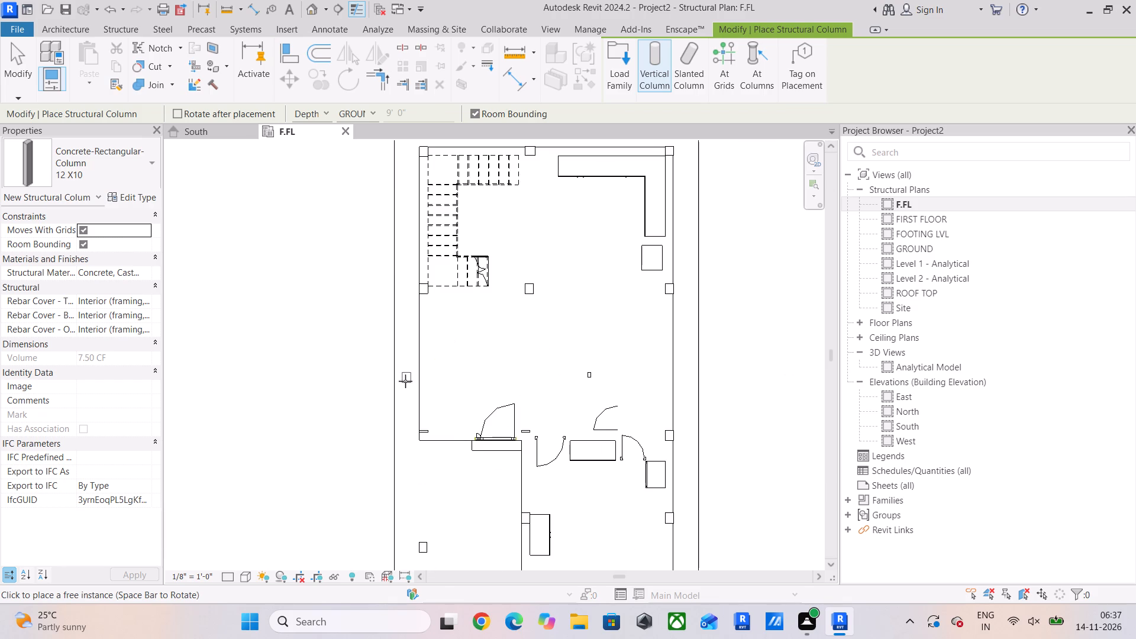
scroll(404, 435, up, 5)
scroll(464, 446, up, 4)
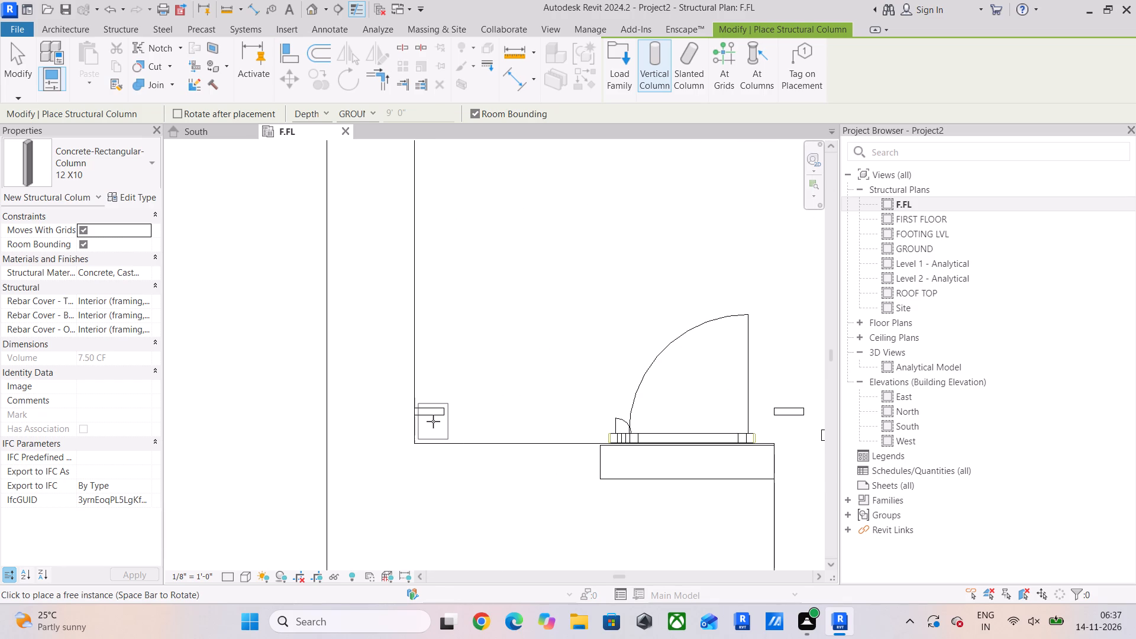
click(433, 421)
scroll(513, 357, down, 5)
middle_drag(518, 355, 498, 402)
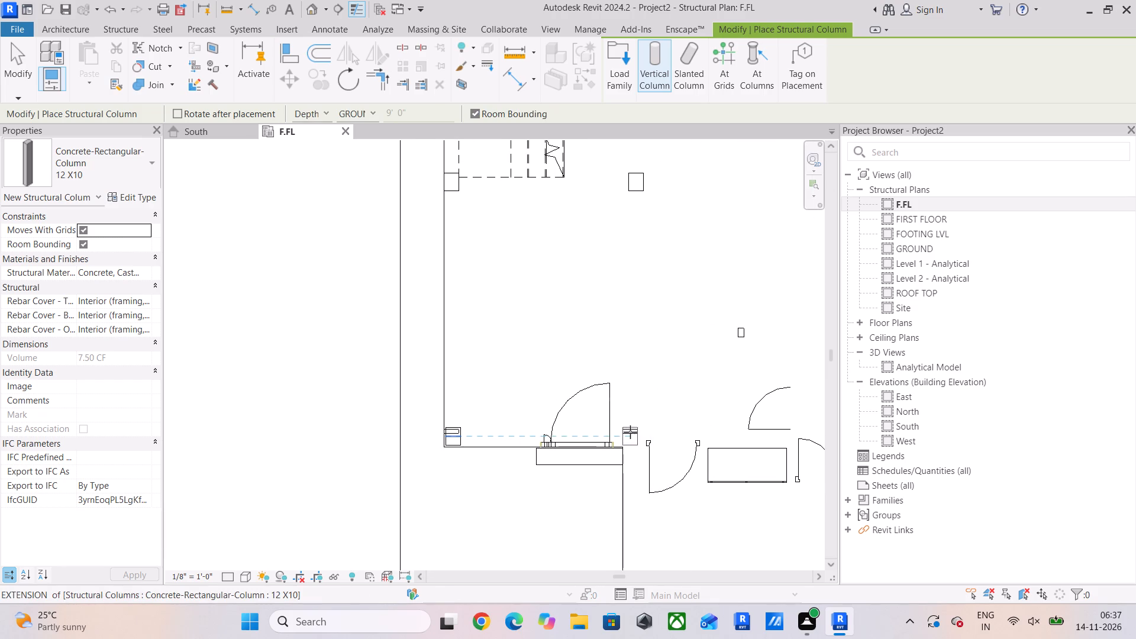
click(631, 431)
middle_drag(649, 431, 259, 446)
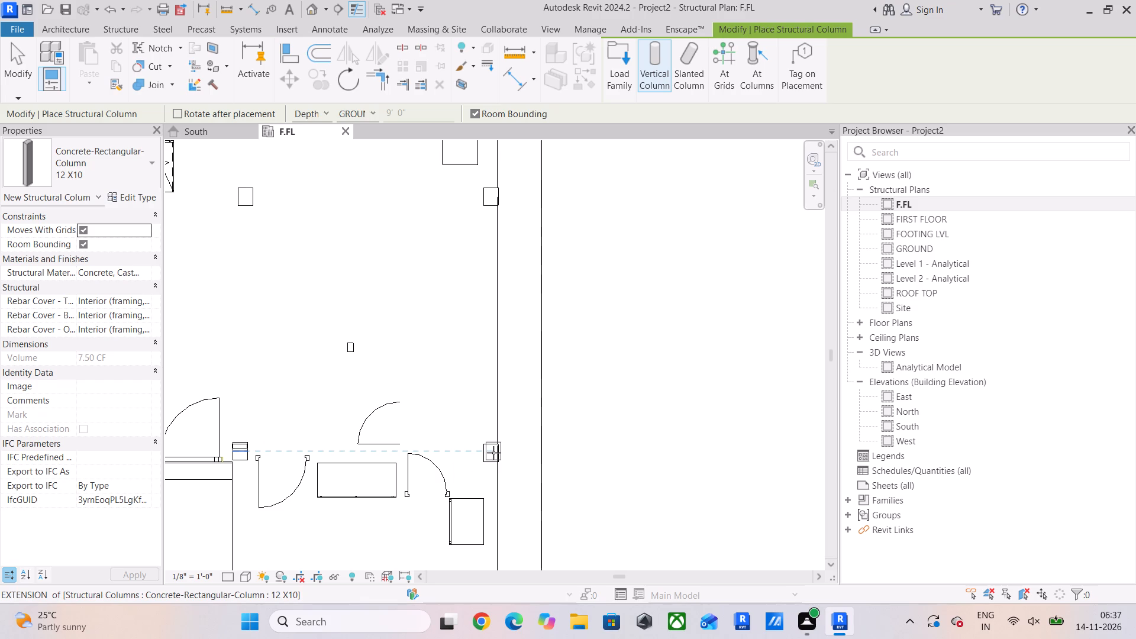
click(493, 453)
Place 12 X10 structural columns over the middle row of linked columns: on the east wall, mid-hall, and on the west wall below the stair.
middle_drag(482, 286, 496, 373)
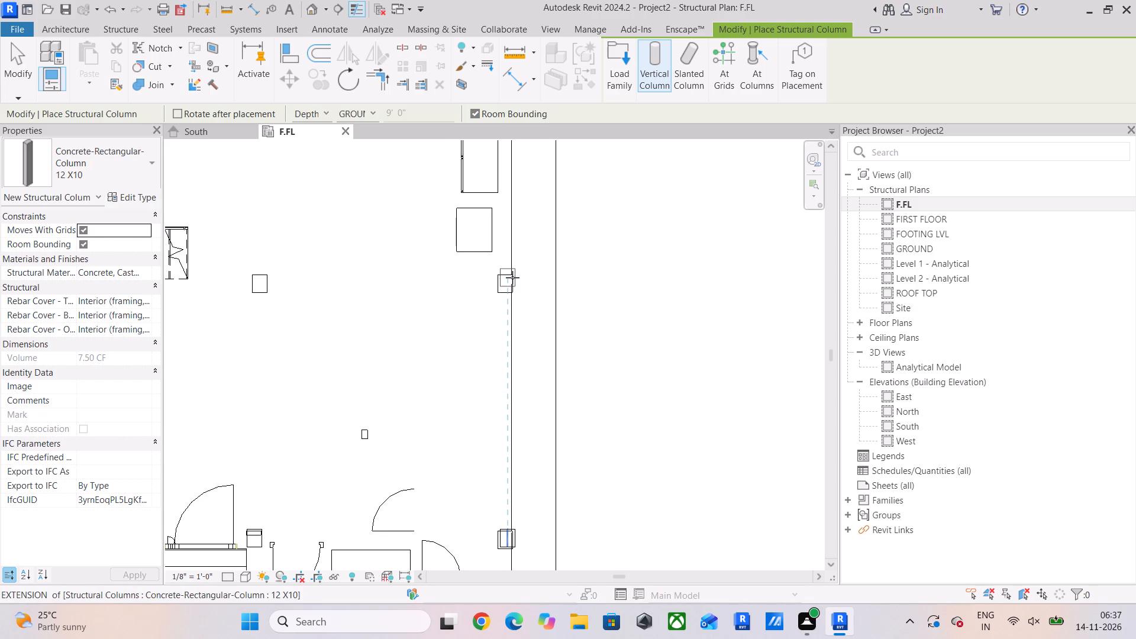
click(512, 277)
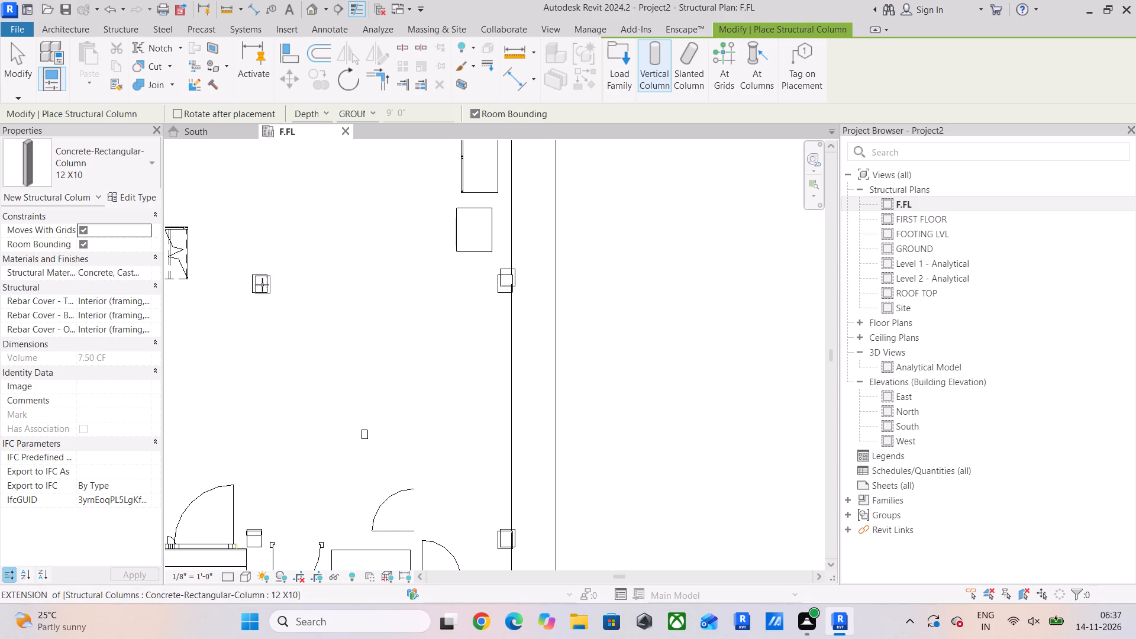
click(262, 285)
middle_drag(279, 317, 798, 455)
click(596, 427)
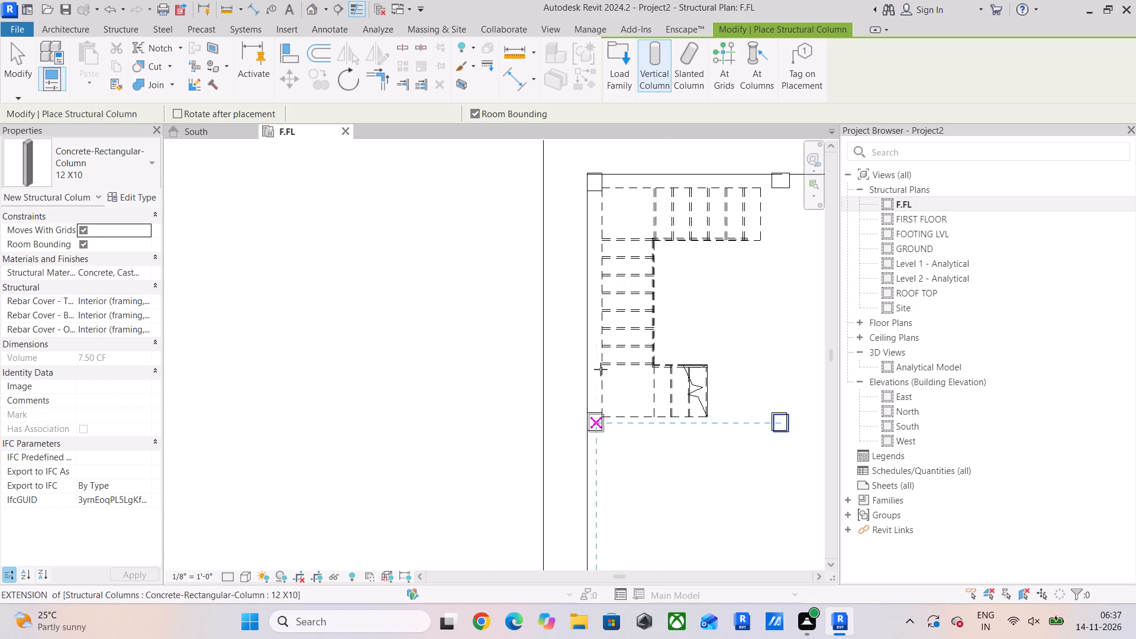
Place 12 X10 structural columns at the north-west corner, mid north wall and north-east corner, rotating the middle one to match the linked column.
click(593, 188)
middle_drag(636, 188, 430, 285)
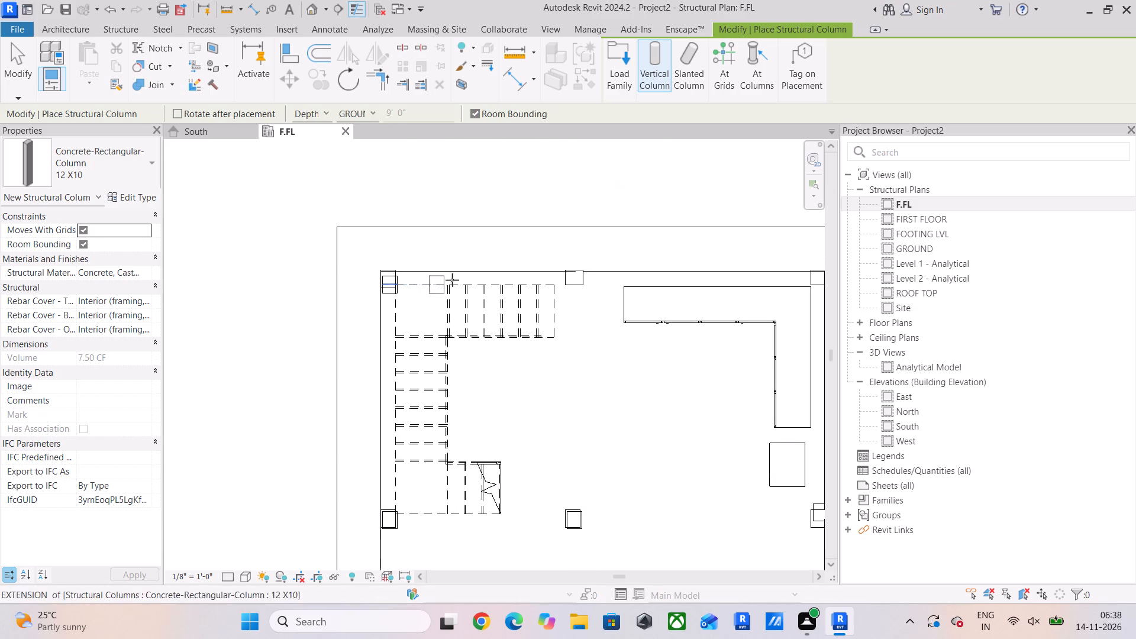
key(space)
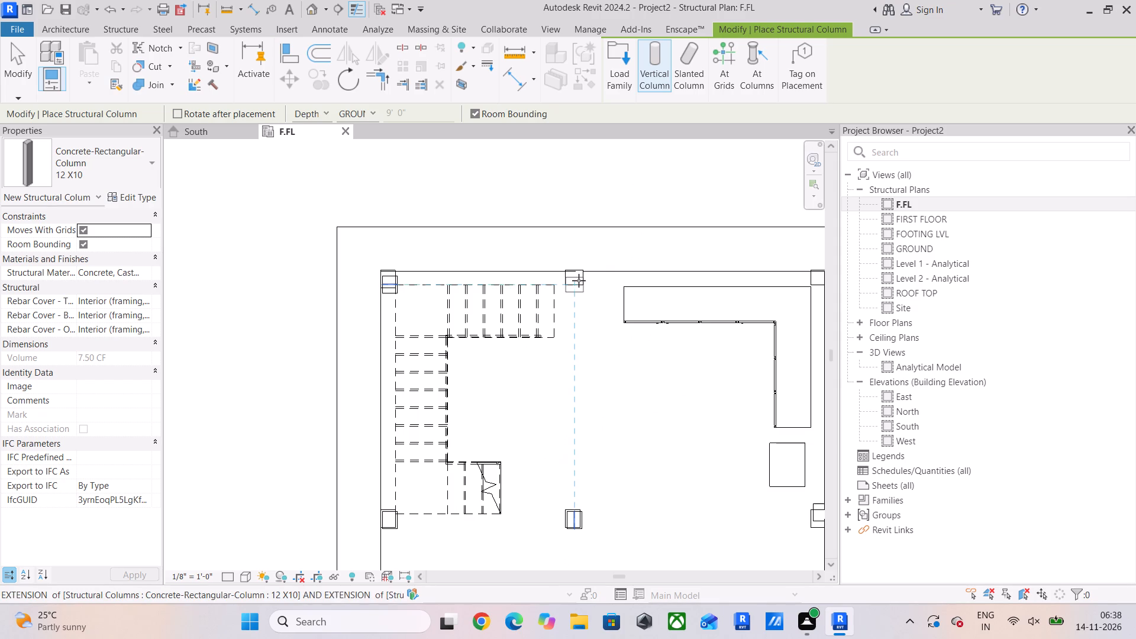
click(579, 280)
middle_drag(693, 280, 388, 346)
key(space)
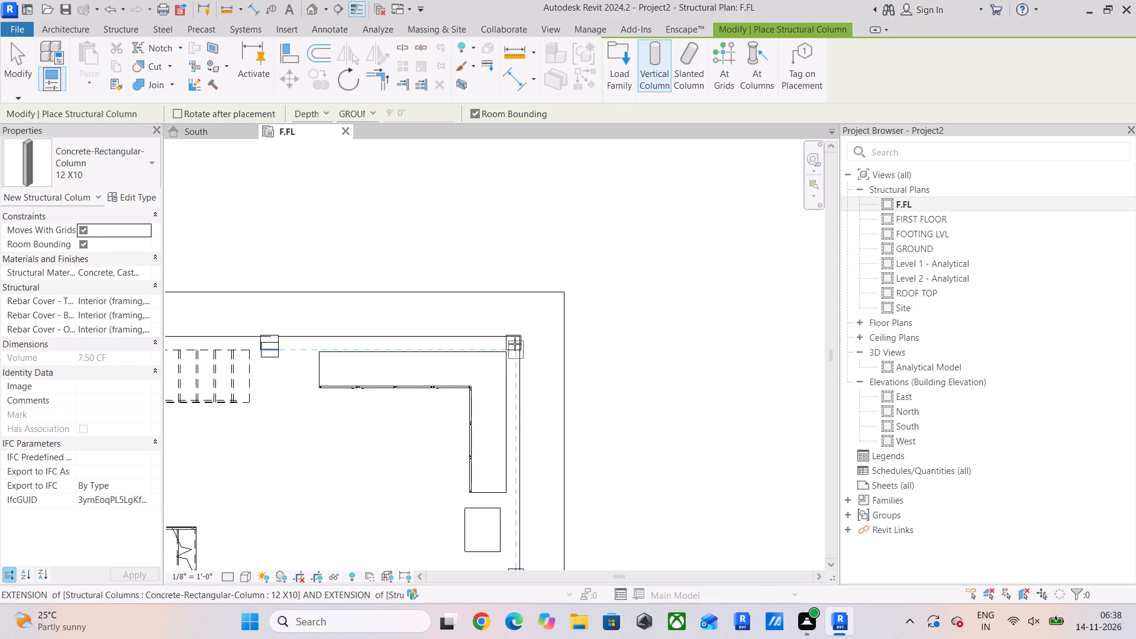
click(515, 344)
Place 12 X10 structural columns over the linked columns midway along the south room's east wall and at its south-east corner.
scroll(515, 359, down, 6)
middle_drag(521, 388, 547, 220)
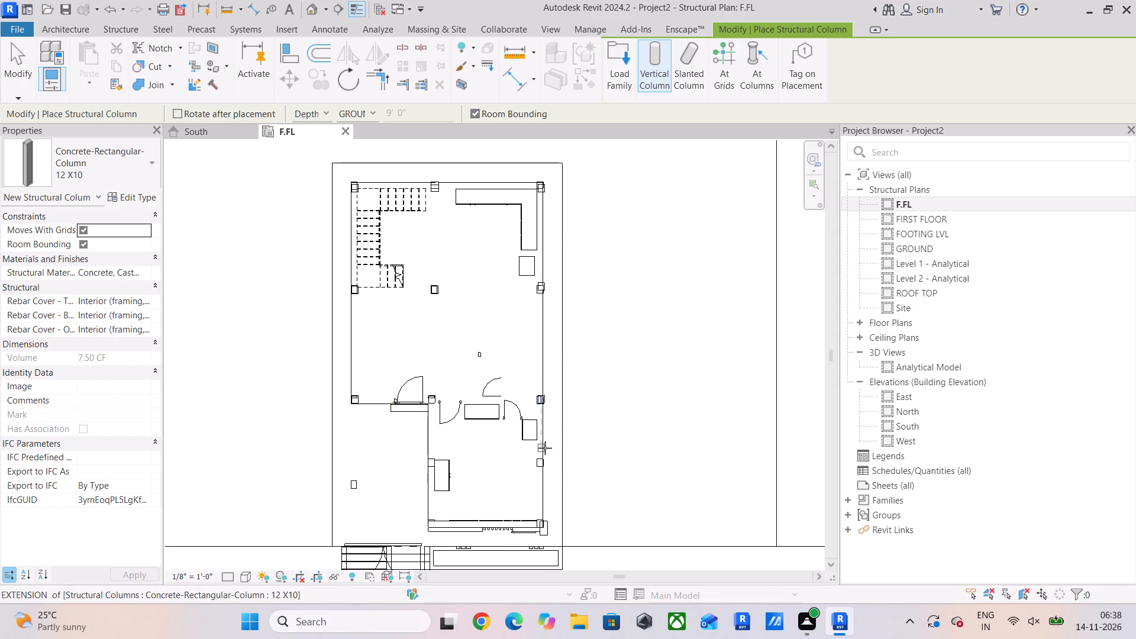
scroll(545, 448, up, 5)
click(537, 482)
middle_drag(541, 494, 541, 208)
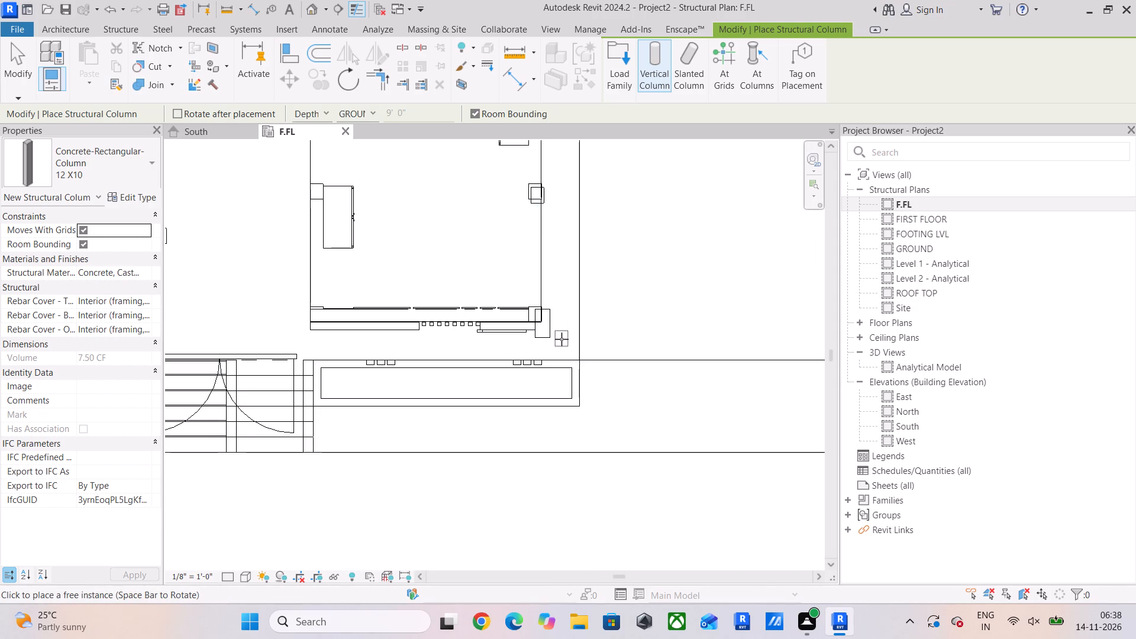
scroll(530, 317, up, 5)
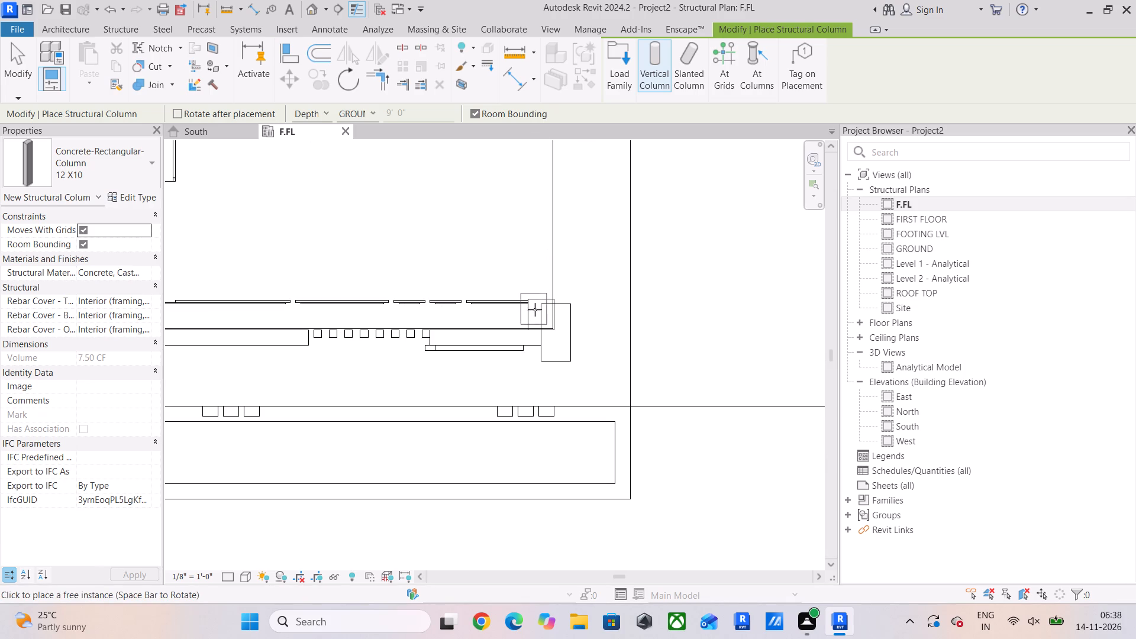
click(535, 309)
Place 12 X10 structural columns at the south room's south-west corner, on its west wall, and over the freestanding column further west.
scroll(530, 311, down, 5)
middle_drag(534, 311, 611, 331)
scroll(334, 350, up, 4)
scroll(428, 337, up, 5)
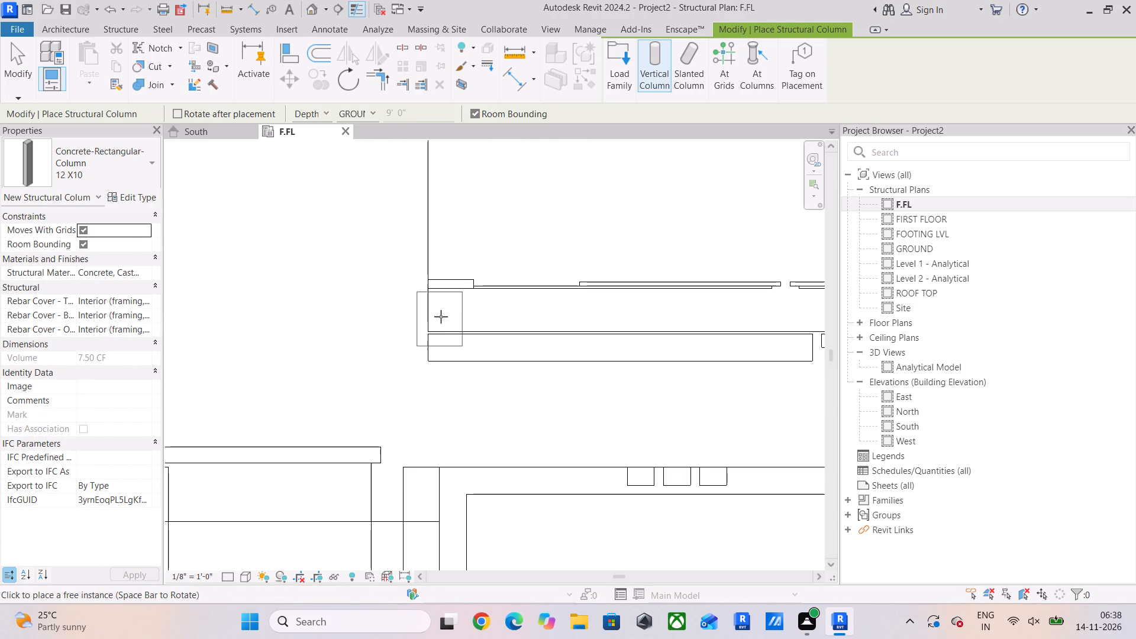
click(457, 303)
scroll(457, 304, down, 6)
middle_drag(457, 304, 459, 422)
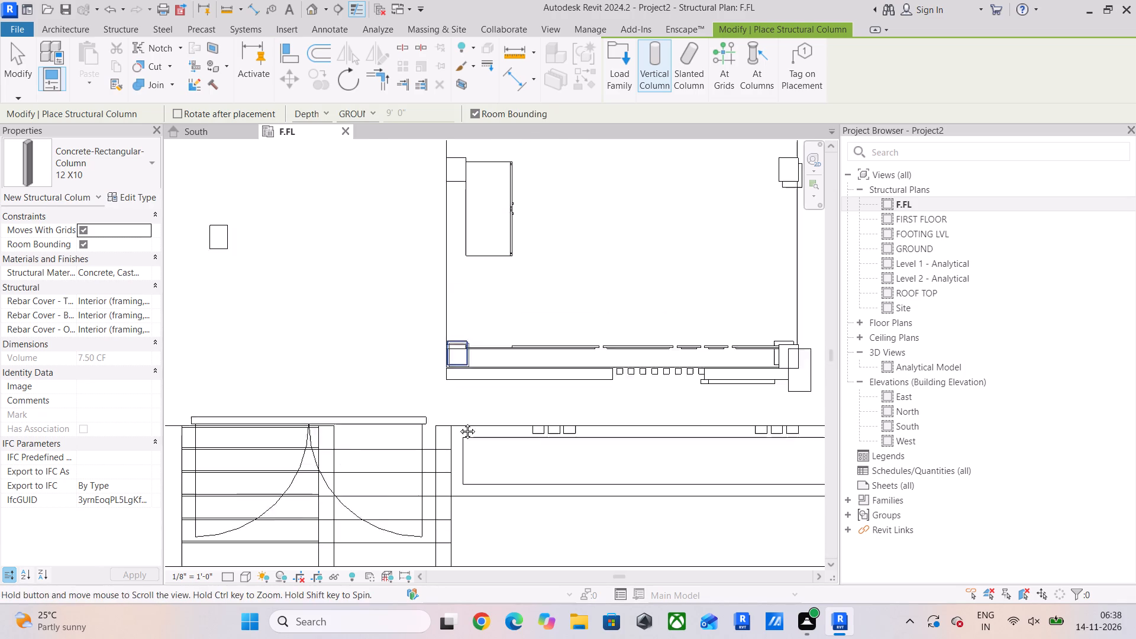
middle_drag(459, 422, 457, 488)
scroll(457, 473, down, 1)
click(453, 324)
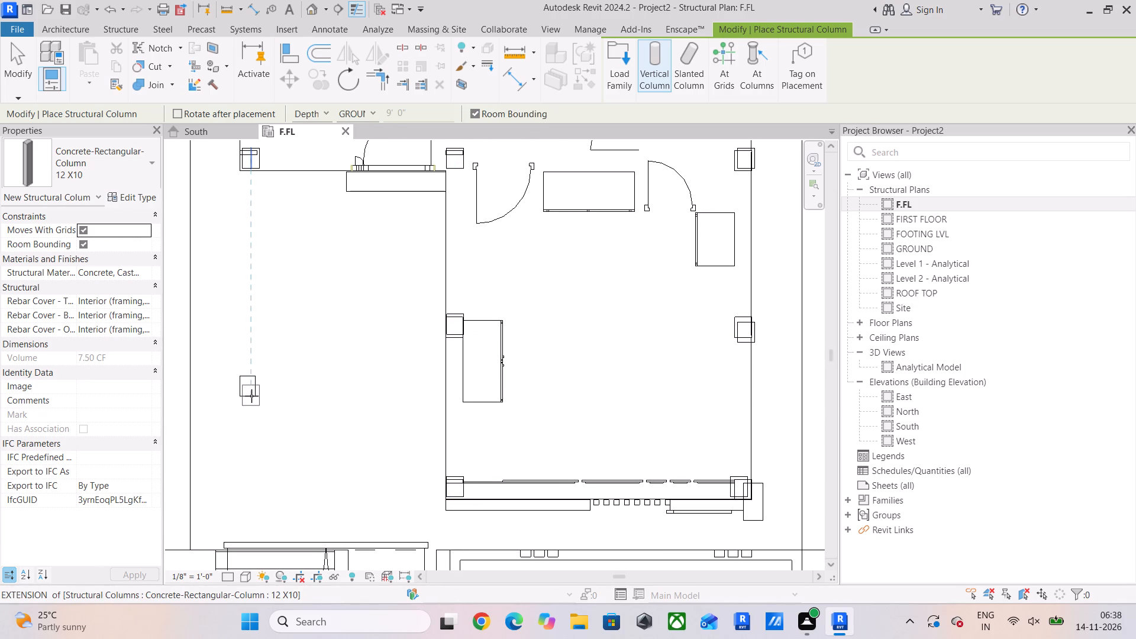
middle_drag(251, 396, 265, 463)
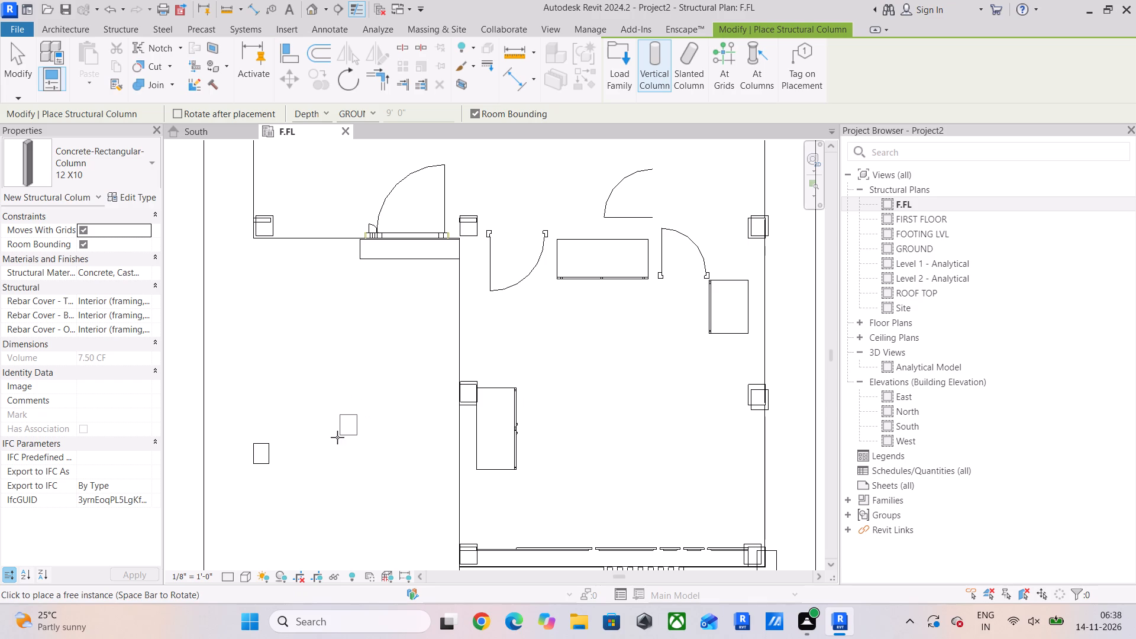
click(259, 451)
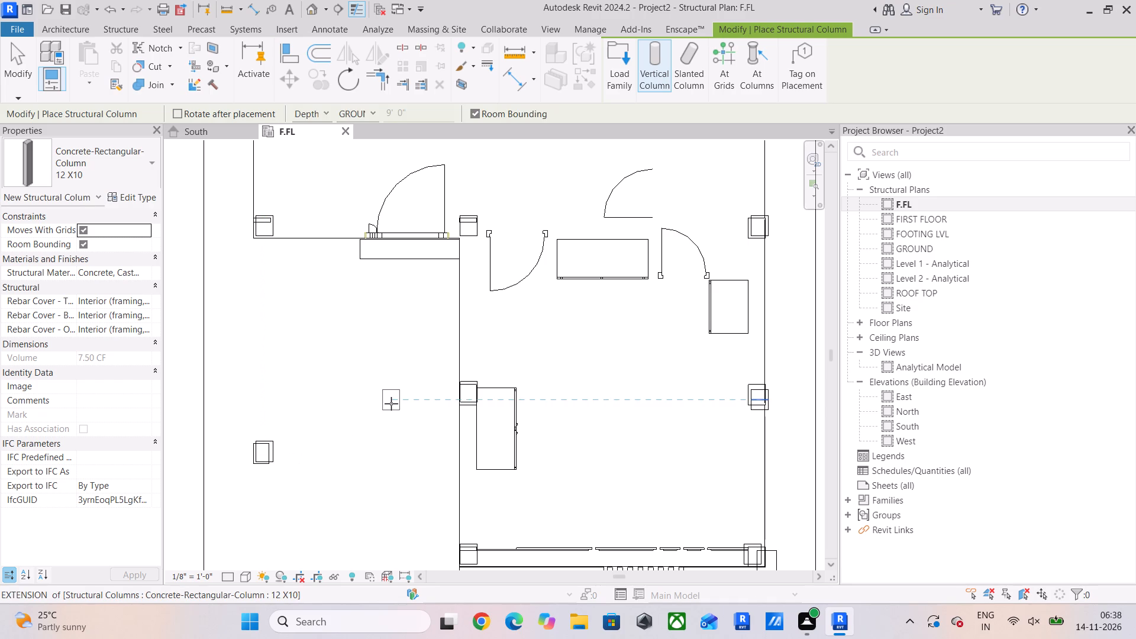
key(Escape)
key(Escape)
key(Escape)
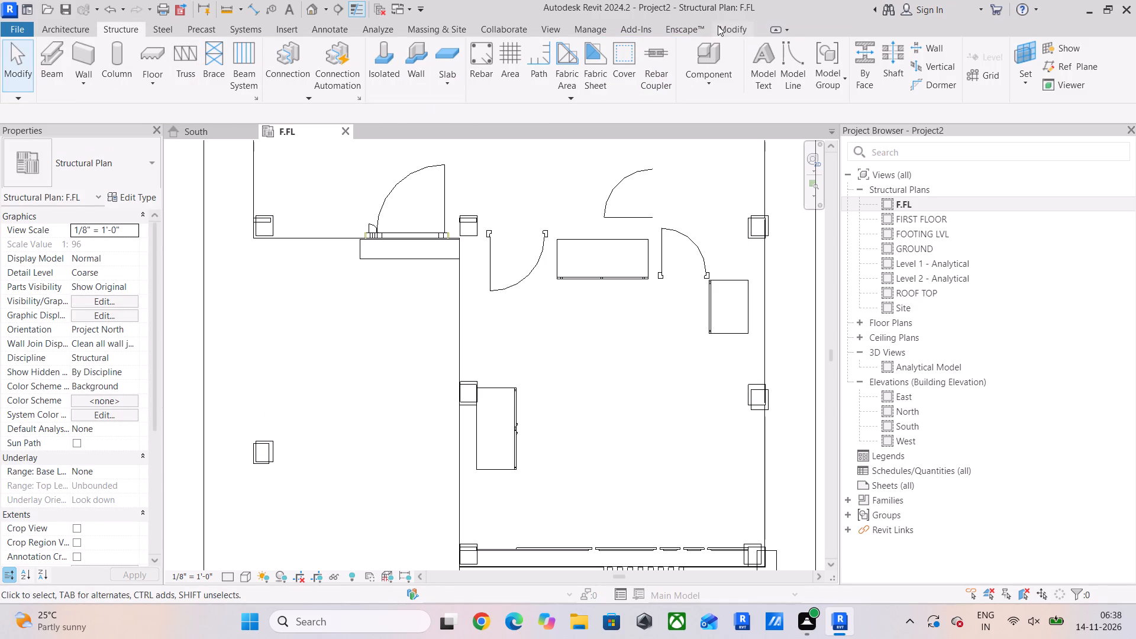
Align the freestanding 12 X10 column's west and south edges with those of the linked architectural column.
click(724, 23)
click(295, 49)
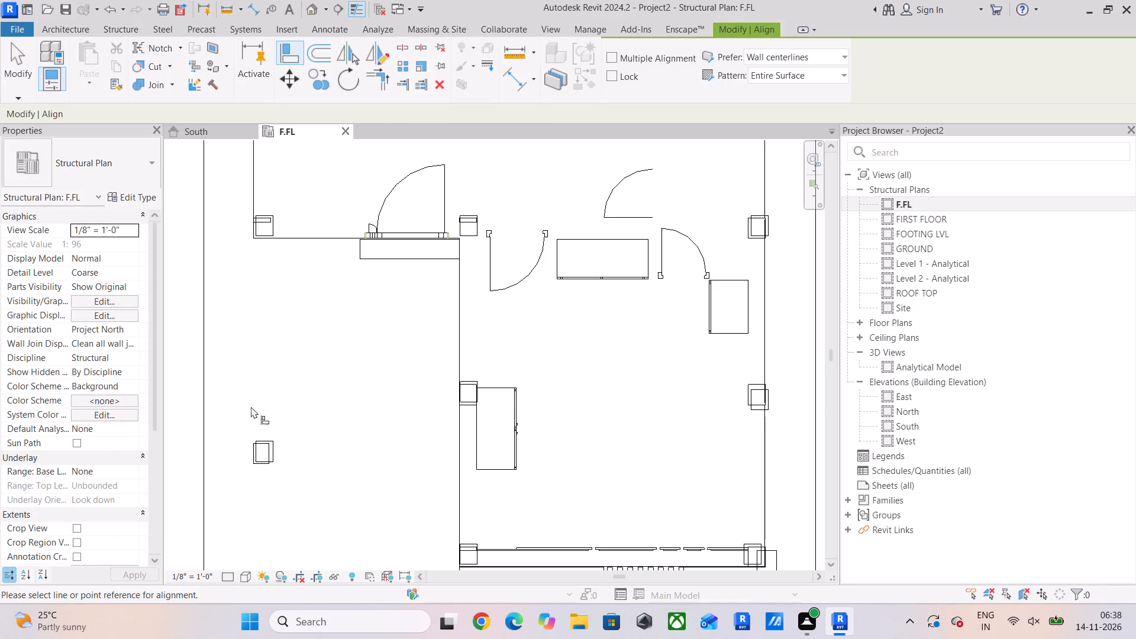
scroll(241, 418, up, 5)
scroll(269, 489, up, 5)
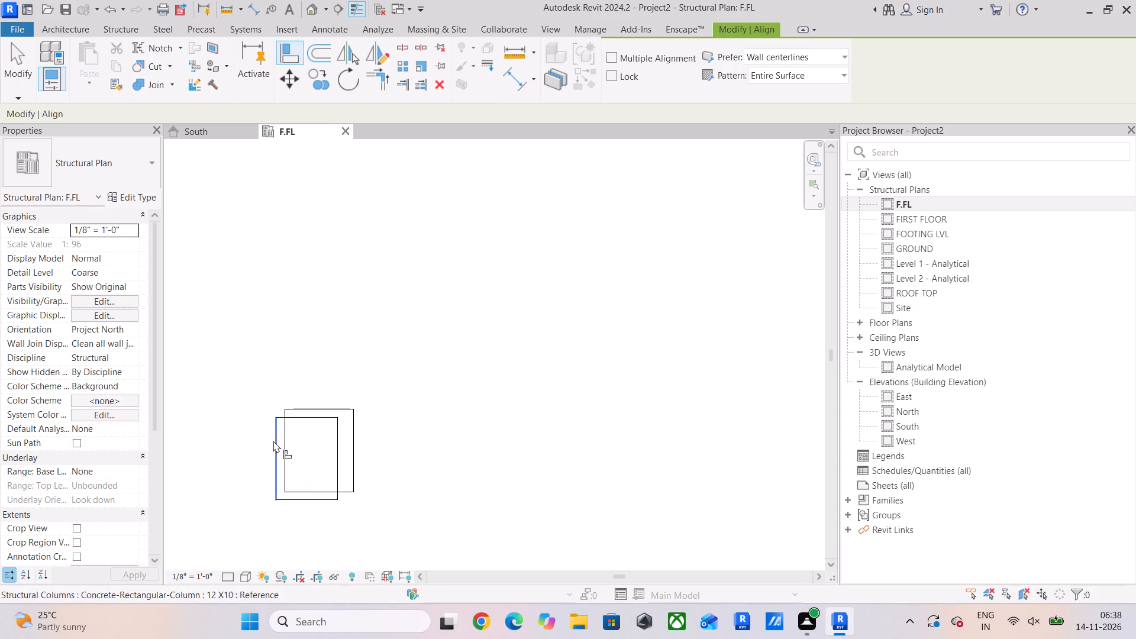
click(273, 441)
click(285, 443)
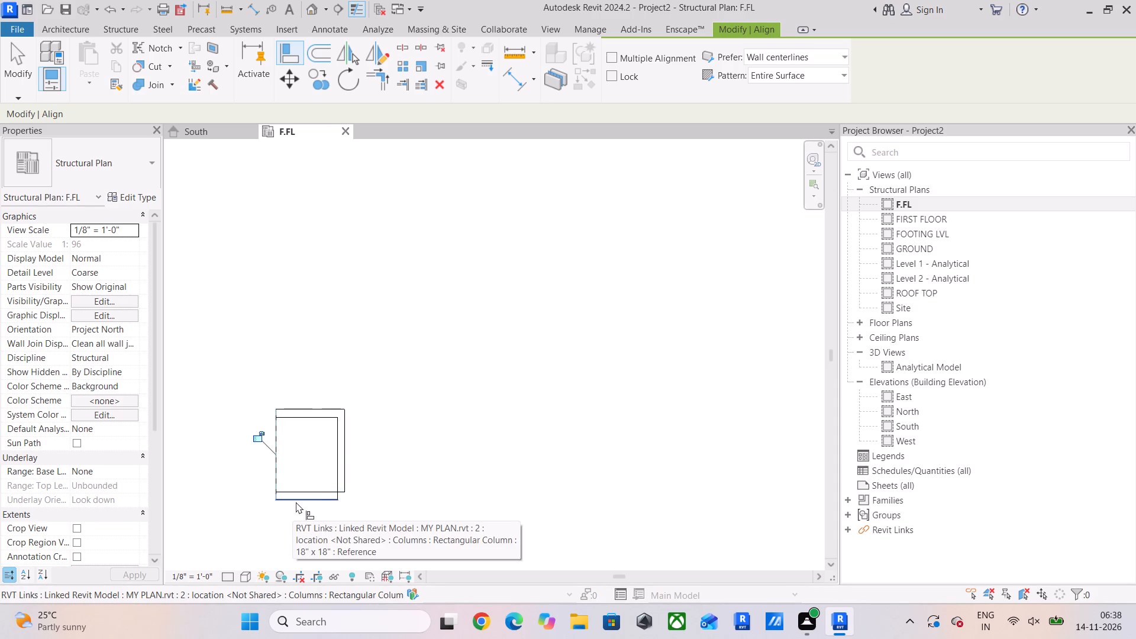
click(296, 502)
click(305, 489)
Align the 12 X10 column at the south room's south-west corner with the linked column's north and west edges.
scroll(305, 331, down, 2)
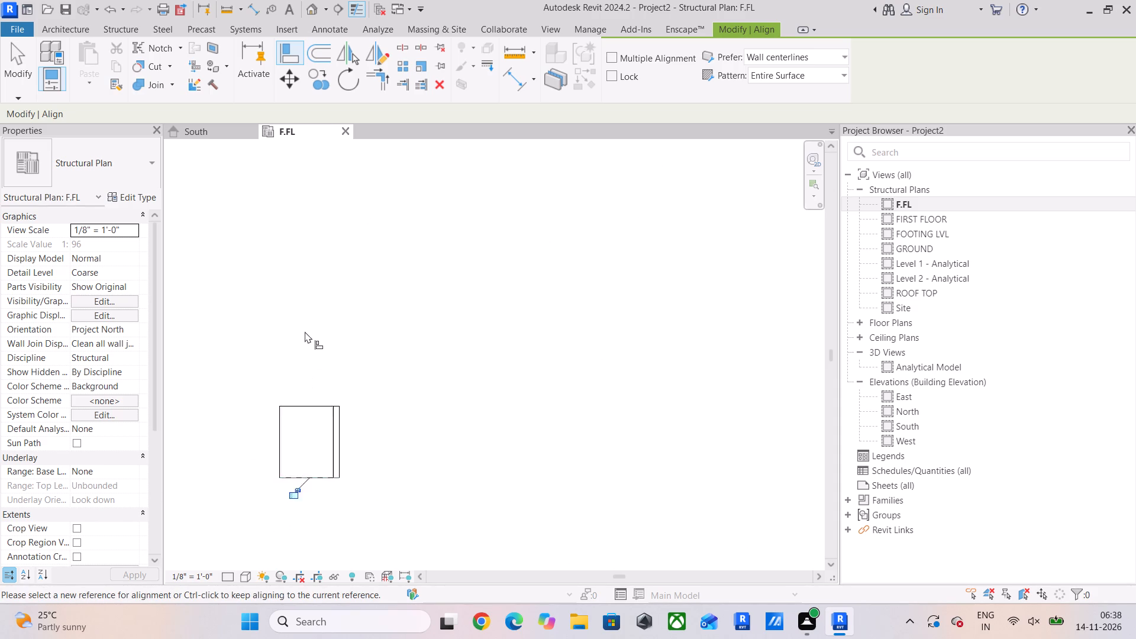
scroll(305, 331, down, 6)
middle_drag(489, 423, 447, 396)
scroll(616, 534, up, 4)
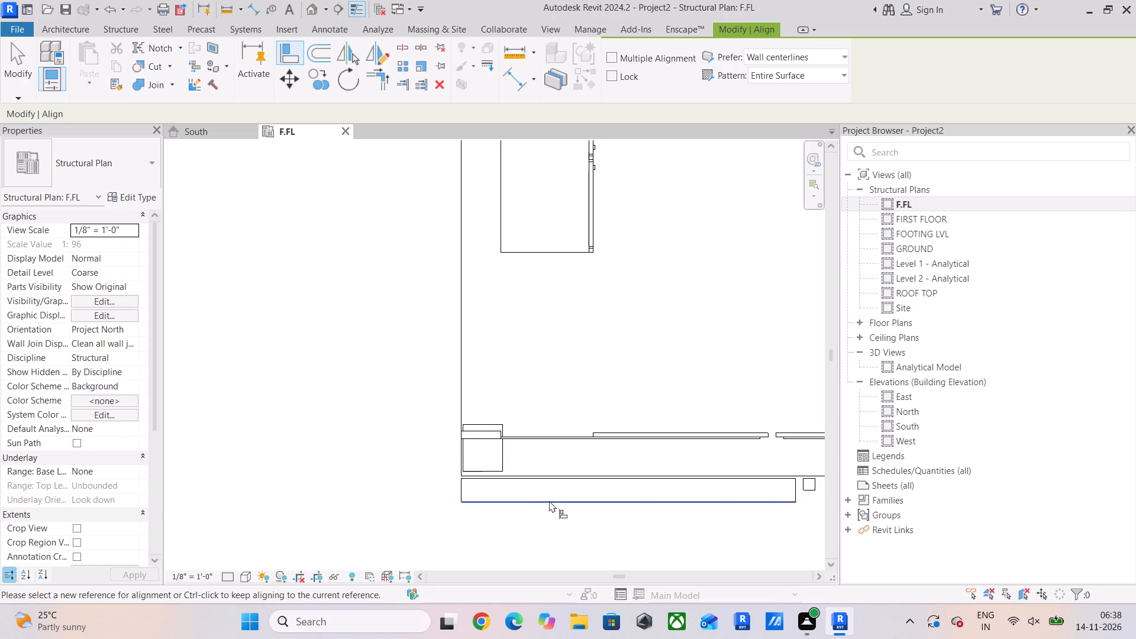
scroll(480, 472, up, 4)
scroll(466, 421, up, 4)
click(484, 388)
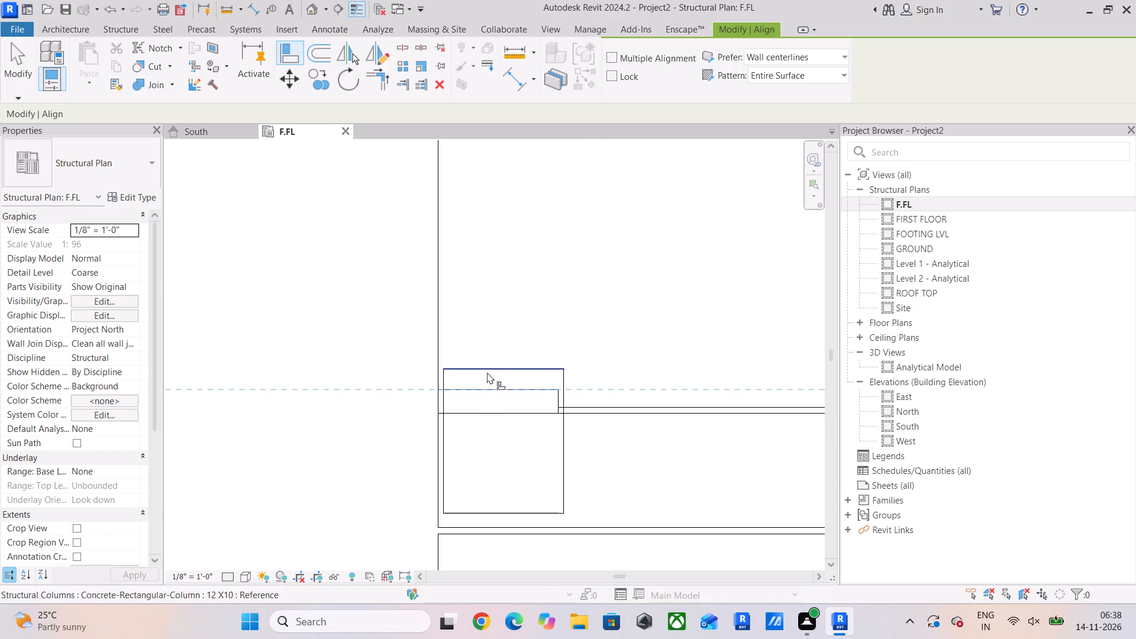
click(487, 370)
click(435, 406)
click(443, 401)
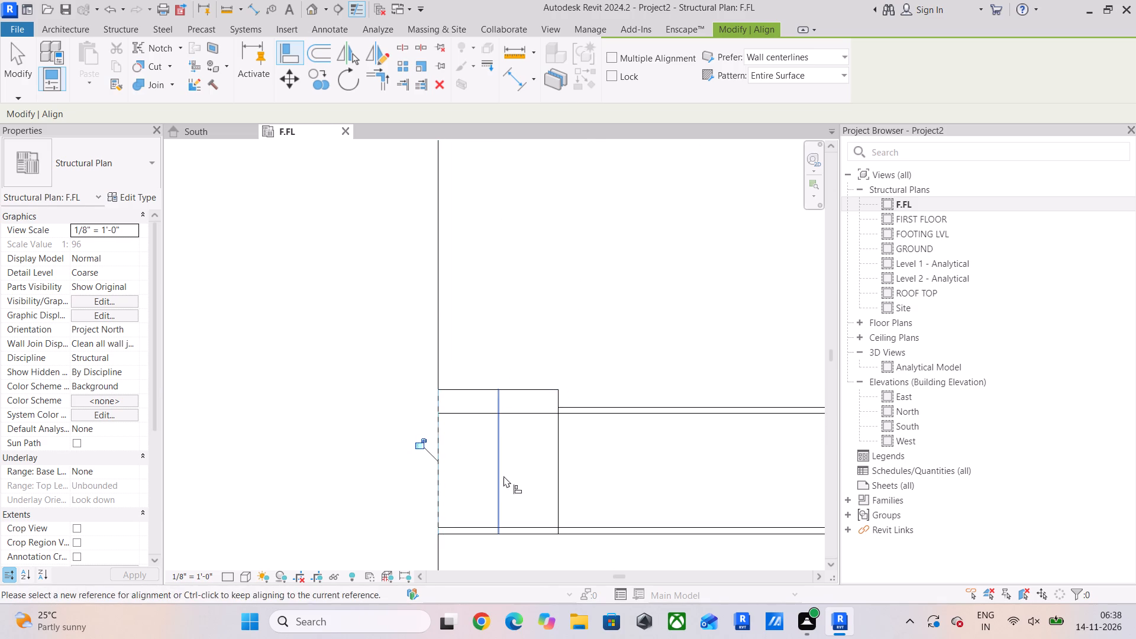
Align the 12 X10 column at the south room's south-east corner with the linked column's west and north edges.
scroll(517, 475, down, 7)
middle_drag(570, 492, 306, 499)
scroll(607, 458, down, 7)
middle_drag(680, 458, 521, 463)
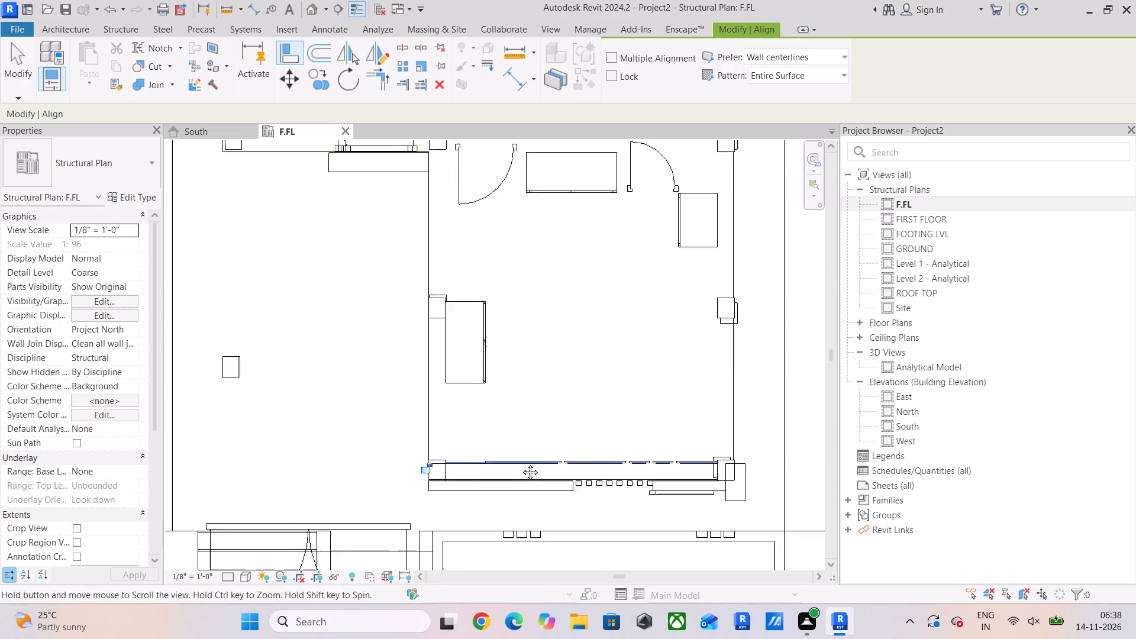
middle_drag(521, 463, 356, 463)
scroll(463, 477, up, 14)
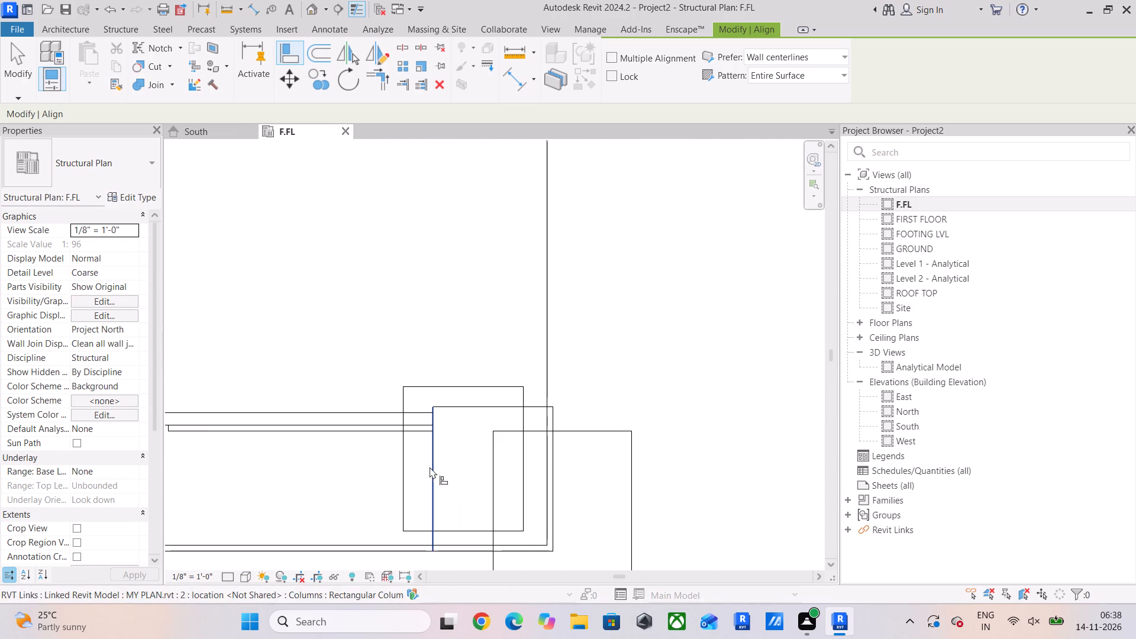
click(430, 467)
click(400, 476)
click(468, 409)
click(475, 388)
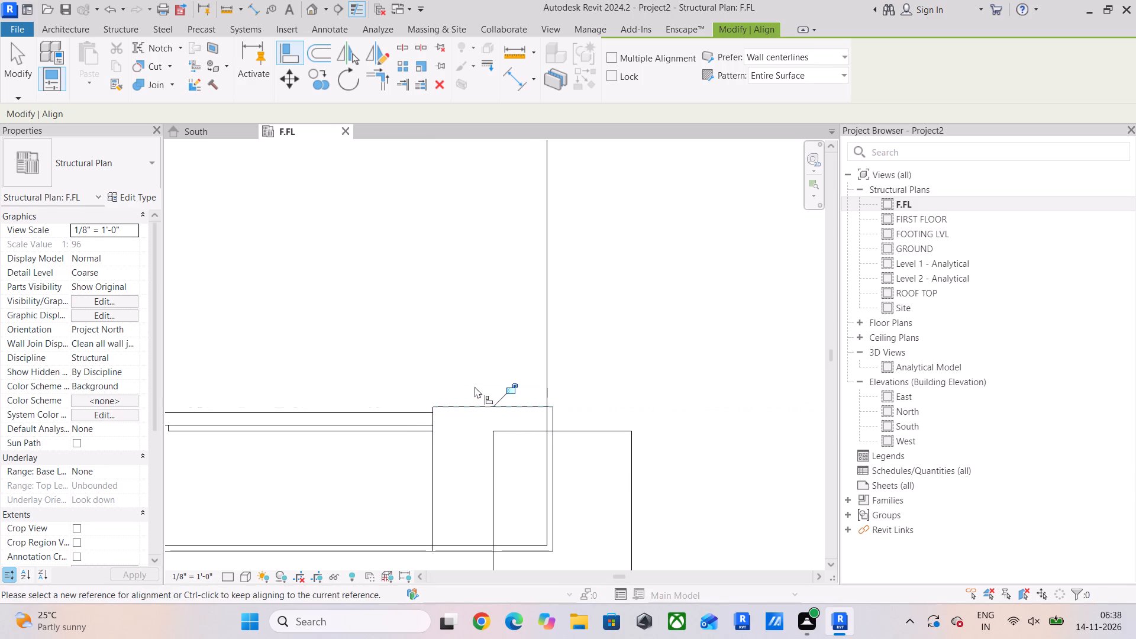
Align the linked plan's column midway along the south room's east wall with the 12 X10 column's east and south edges.
scroll(480, 378, down, 10)
middle_drag(480, 378, 506, 592)
middle_drag(517, 409, 514, 486)
scroll(496, 427, up, 9)
click(561, 395)
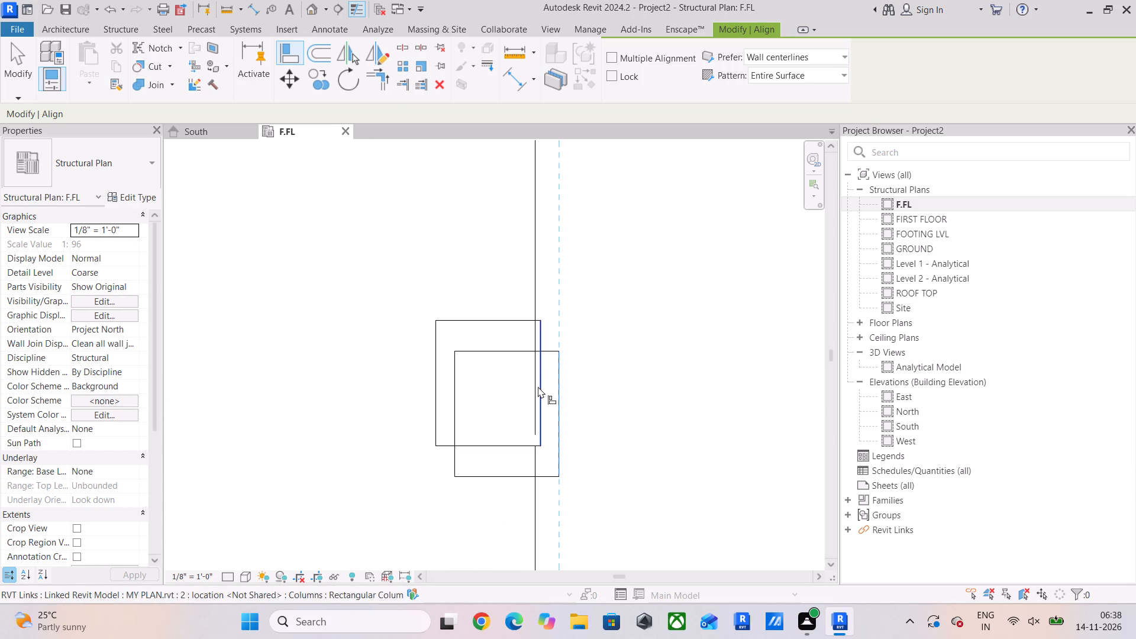
click(538, 386)
click(472, 476)
click(490, 443)
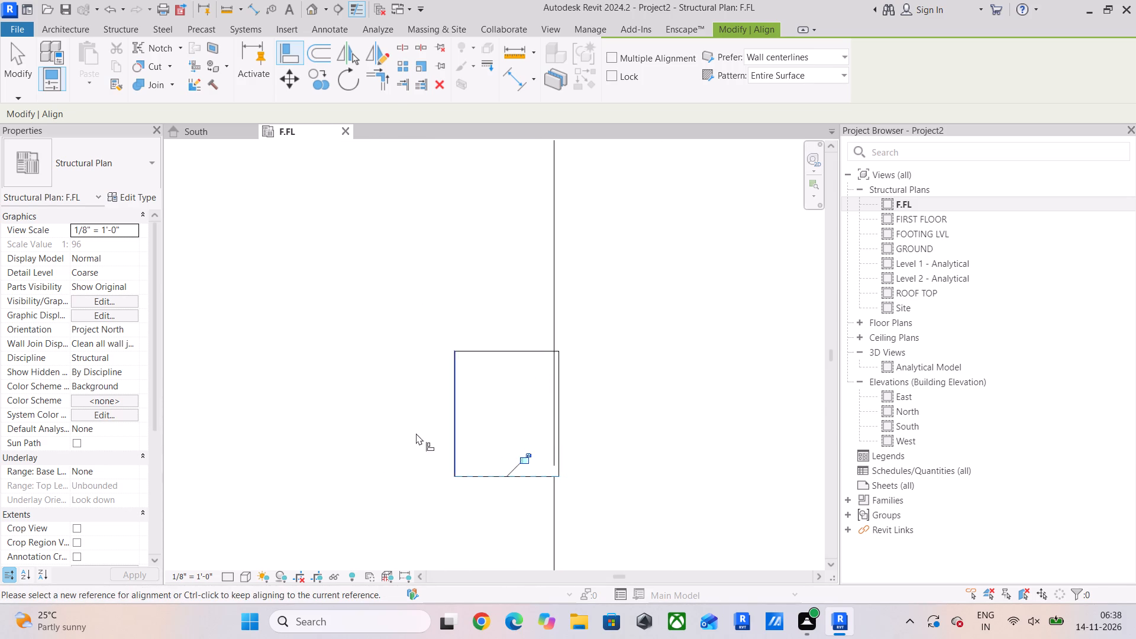
Align the 12 X10 column on the south room's west wall with the linked column's vertical centreline and north edge.
scroll(412, 432, down, 10)
middle_drag(412, 432, 609, 467)
middle_drag(550, 444, 370, 638)
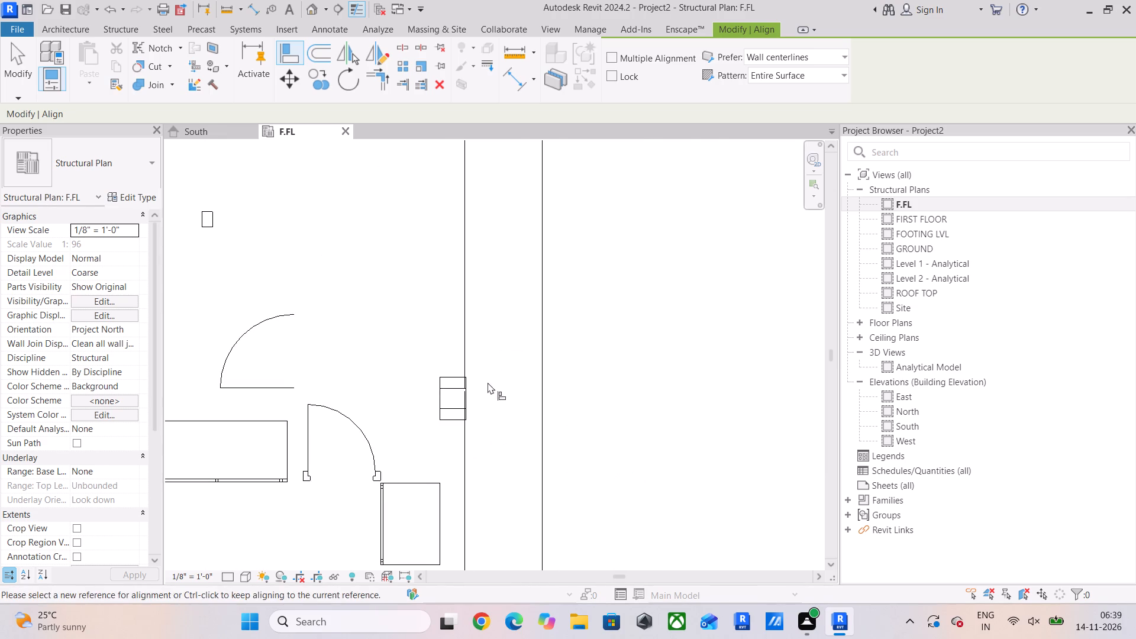
scroll(460, 383, up, 8)
scroll(415, 488, down, 14)
middle_drag(415, 491, 592, 257)
scroll(447, 379, up, 14)
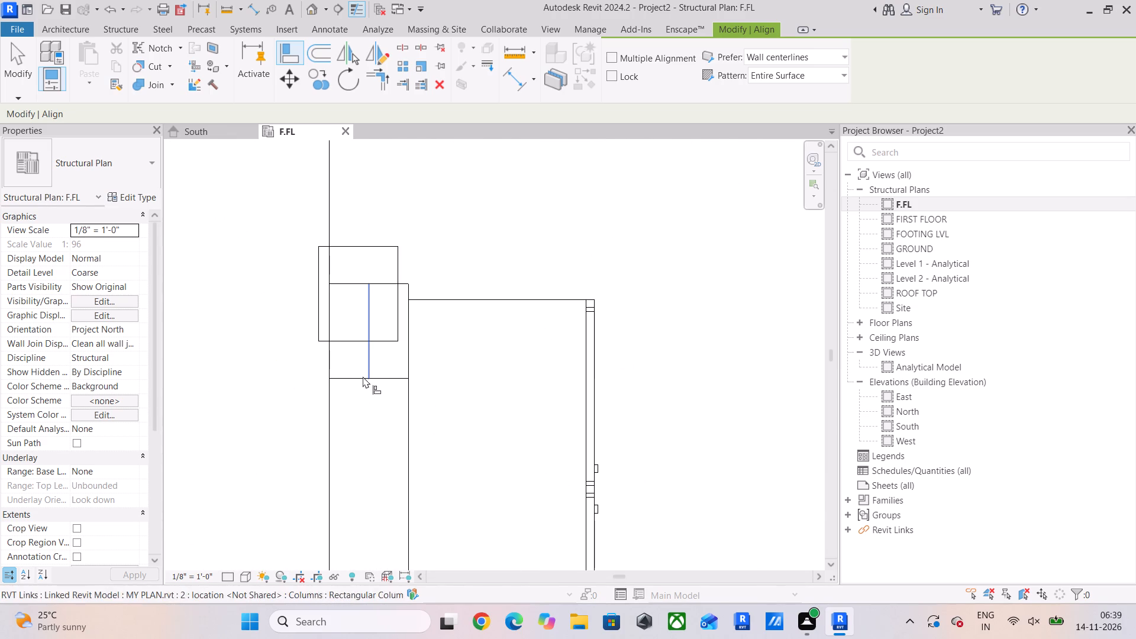
click(363, 376)
click(357, 340)
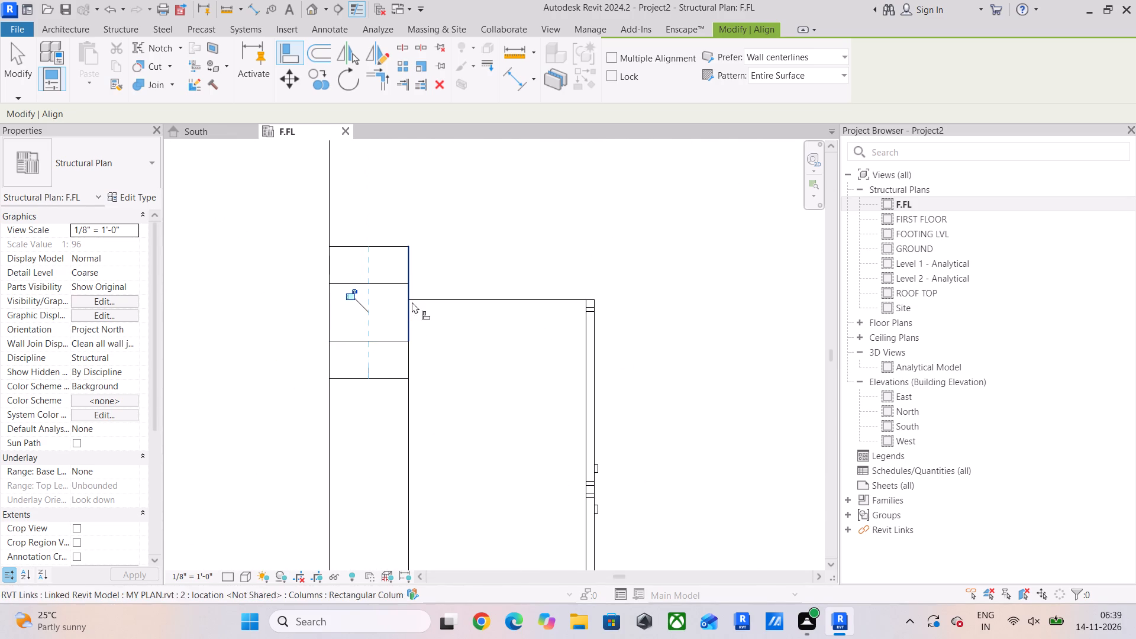
click(386, 279)
click(392, 248)
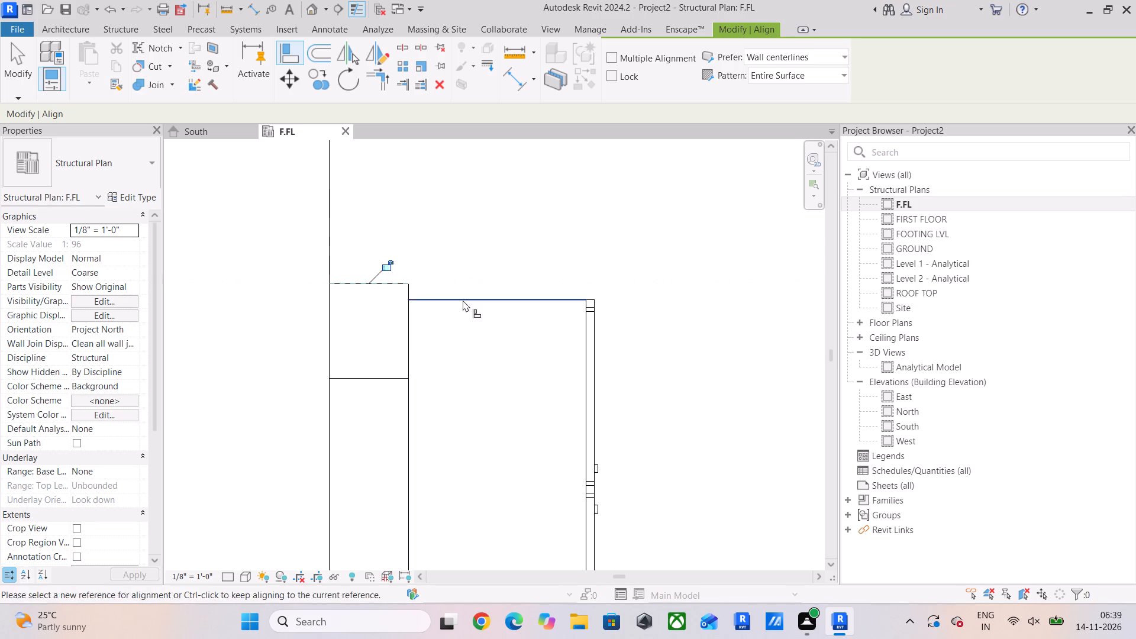
Align the north edge of the entrance-row 12 X10 column on the east wall with the linked column's north edge.
scroll(463, 300, down, 10)
middle_drag(546, 312, 341, 514)
middle_drag(554, 315, 497, 453)
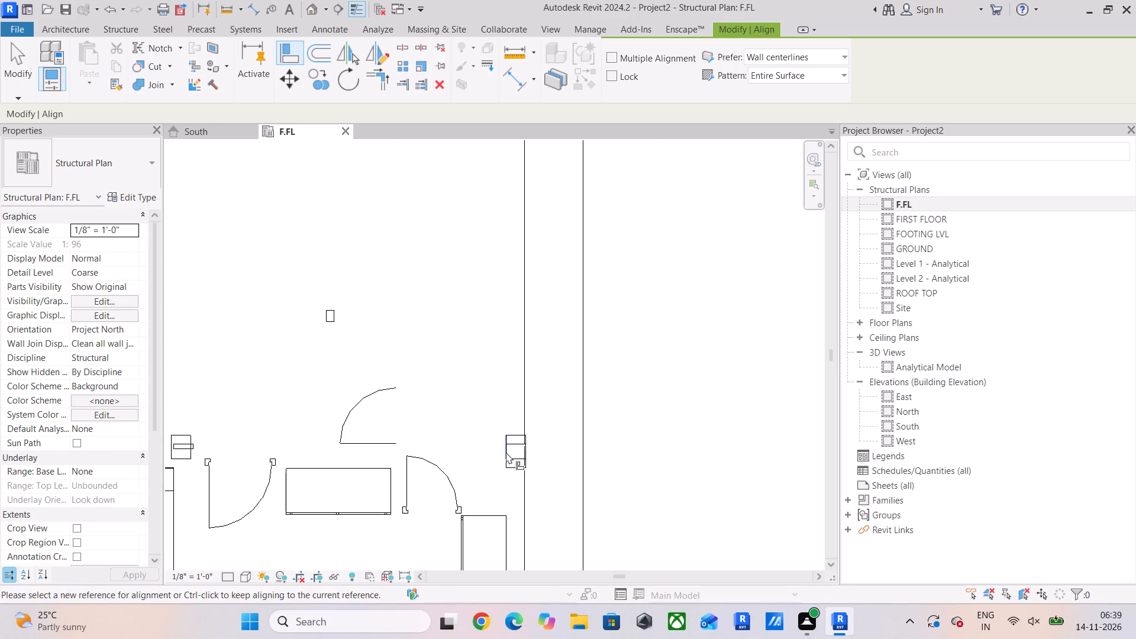
scroll(512, 448, up, 10)
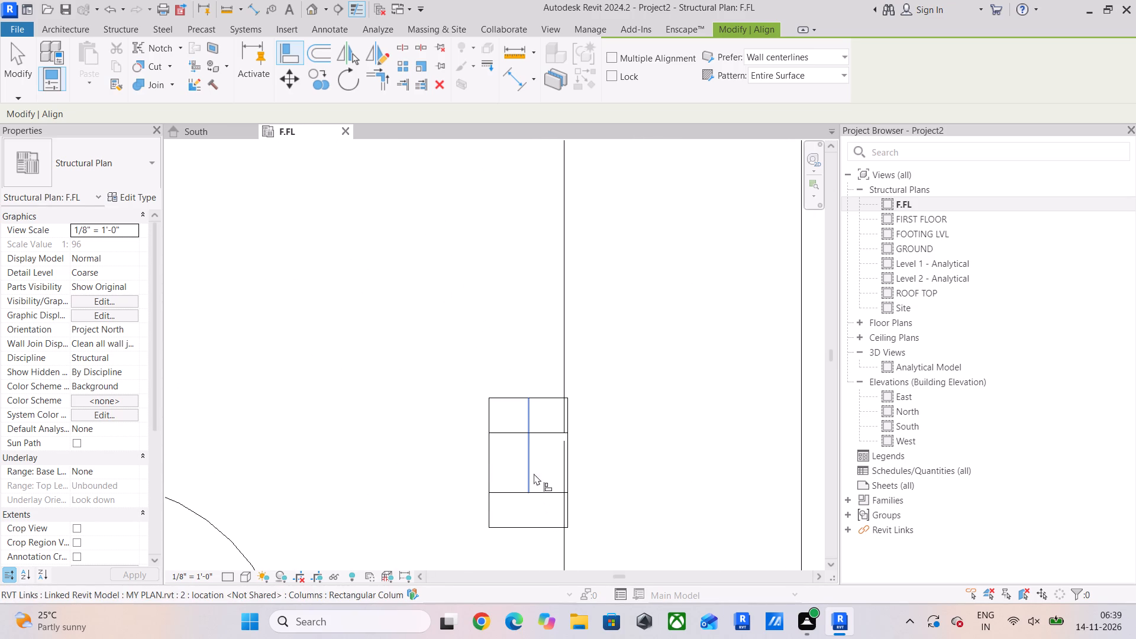
click(543, 431)
click(553, 399)
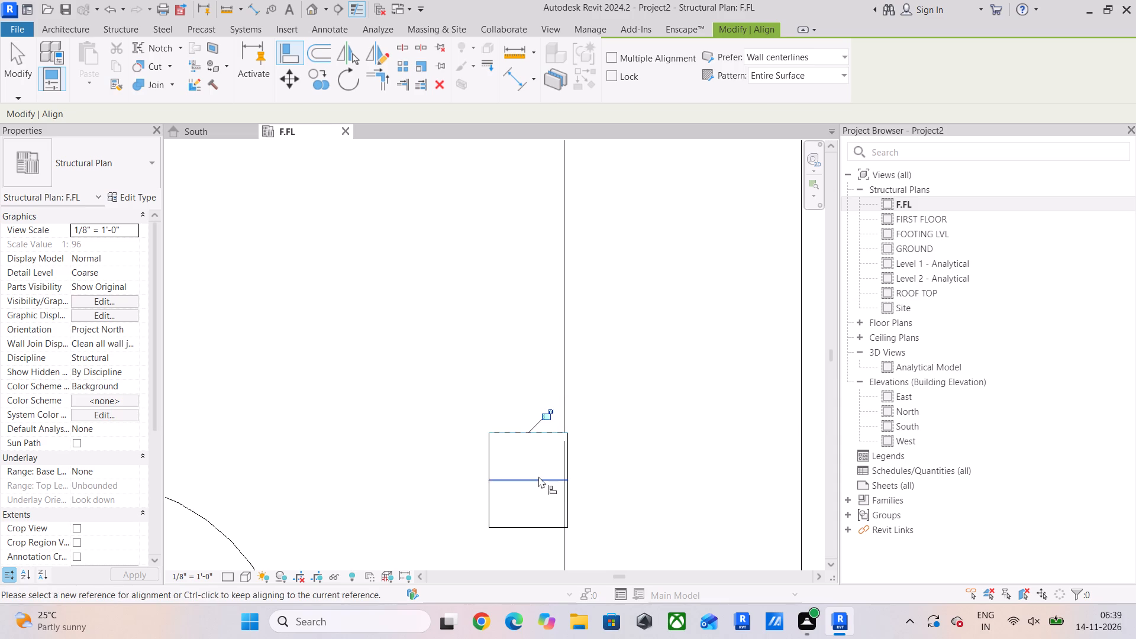
Examine how the two east-wall columns, in the entrance row and in the south room, line up with the linked columns.
scroll(538, 476, down, 4)
scroll(563, 449, up, 5)
scroll(563, 449, down, 7)
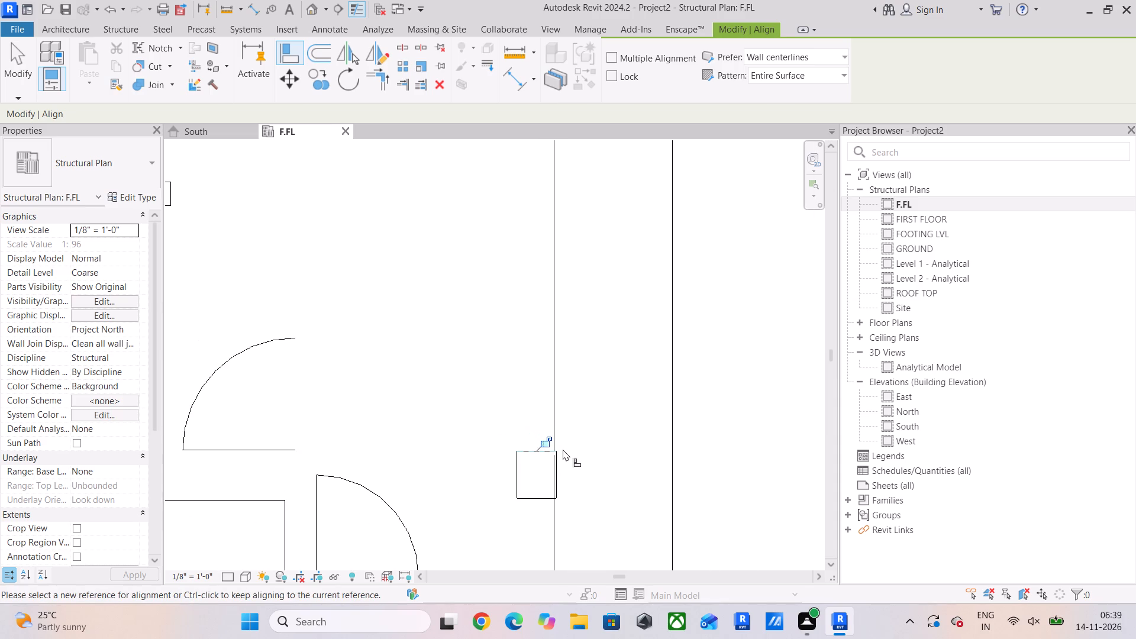
scroll(567, 483, down, 8)
middle_drag(567, 493, 540, 260)
scroll(537, 338, up, 5)
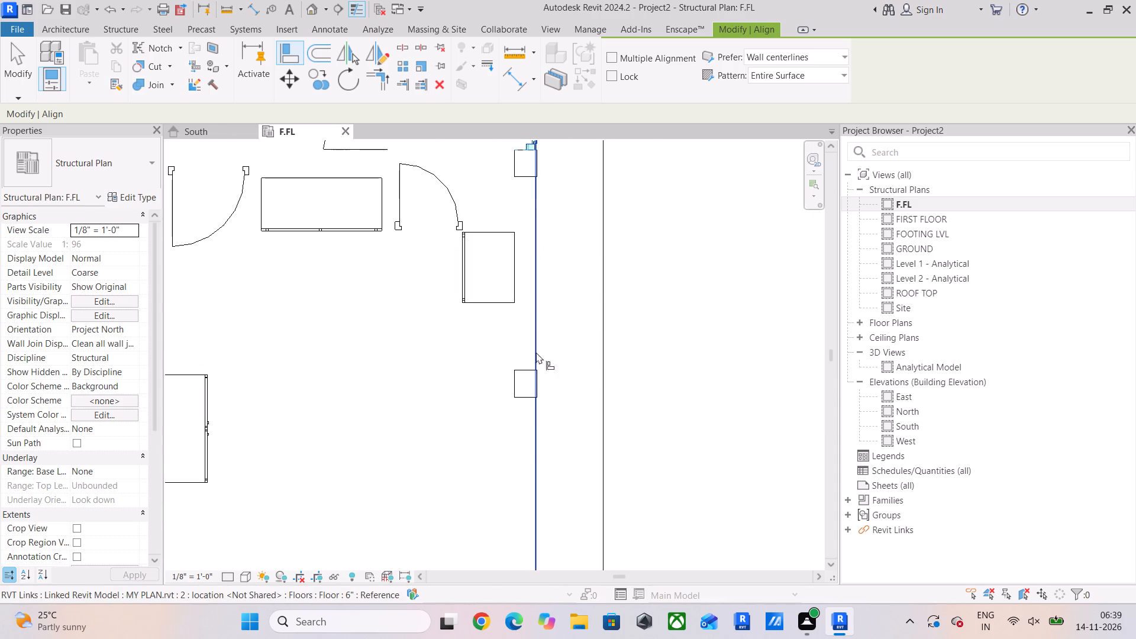
scroll(506, 401, down, 1)
scroll(538, 372, up, 5)
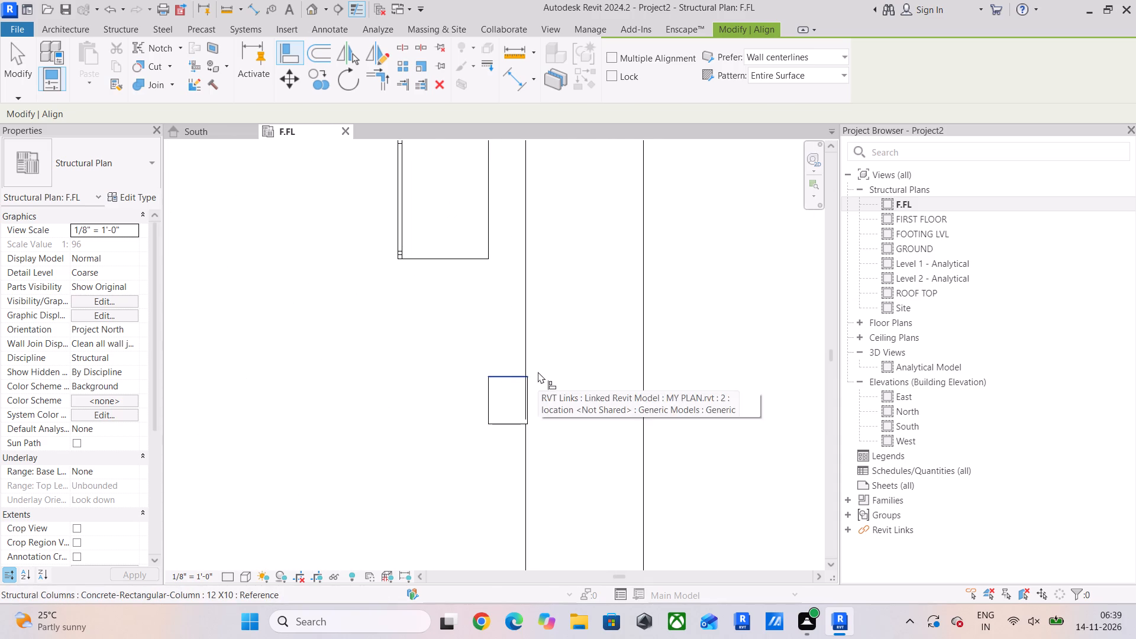
Align the 12 X10 column east of the entrance door with the linked column's east and north edges.
scroll(538, 372, down, 9)
middle_drag(539, 372, 582, 449)
scroll(404, 328, up, 4)
scroll(334, 362, up, 5)
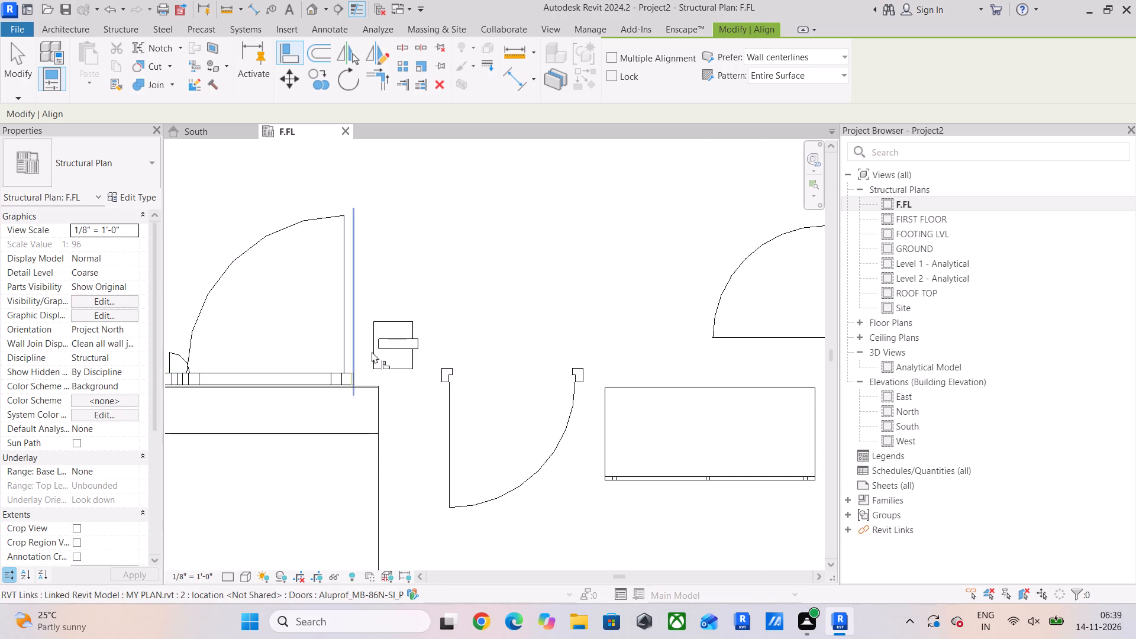
scroll(386, 343, up, 4)
click(442, 346)
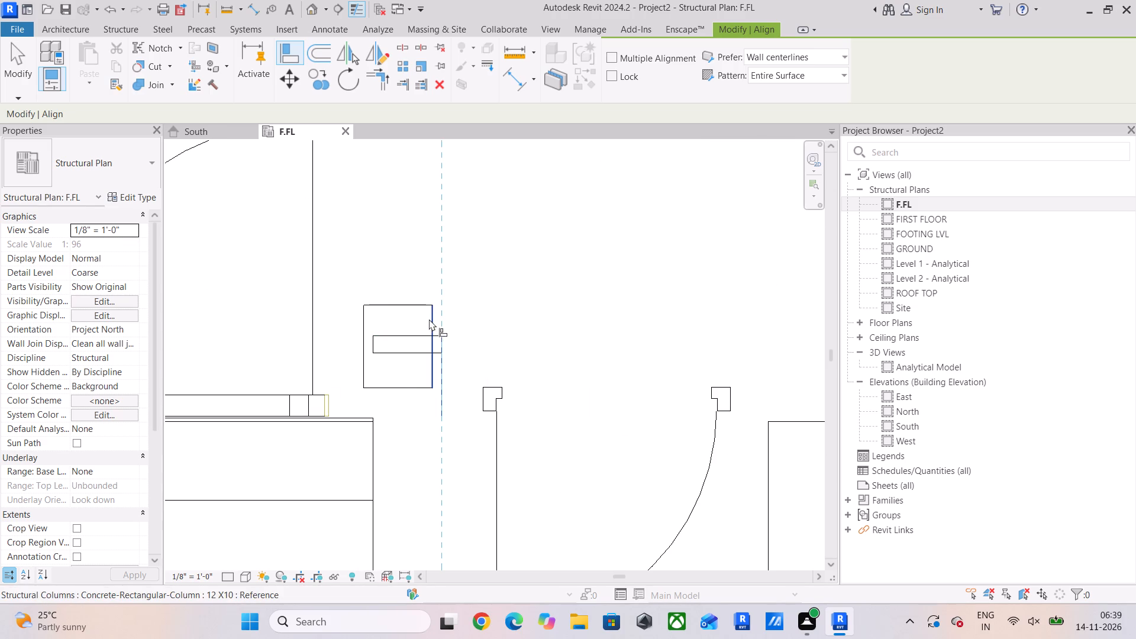
click(430, 318)
click(422, 333)
click(424, 305)
Align the entrance-row 12 X10 column on the west wall with the linked column's north and east edges.
scroll(348, 333, down, 5)
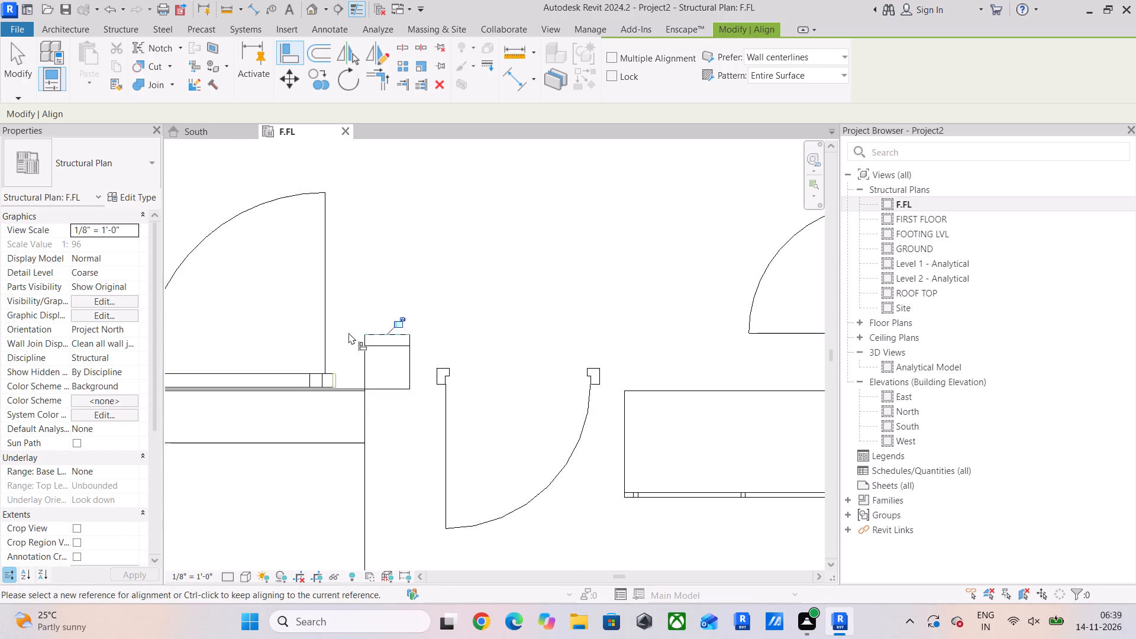
scroll(348, 333, down, 3)
middle_drag(348, 333, 747, 367)
scroll(532, 359, up, 9)
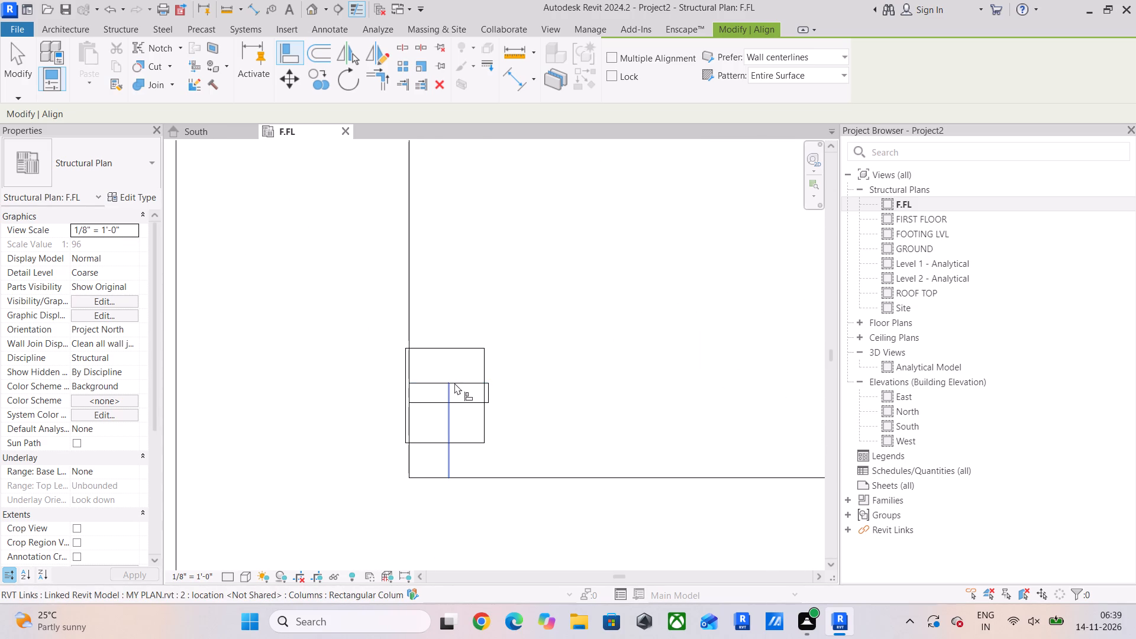
drag(468, 384, 469, 379)
click(462, 352)
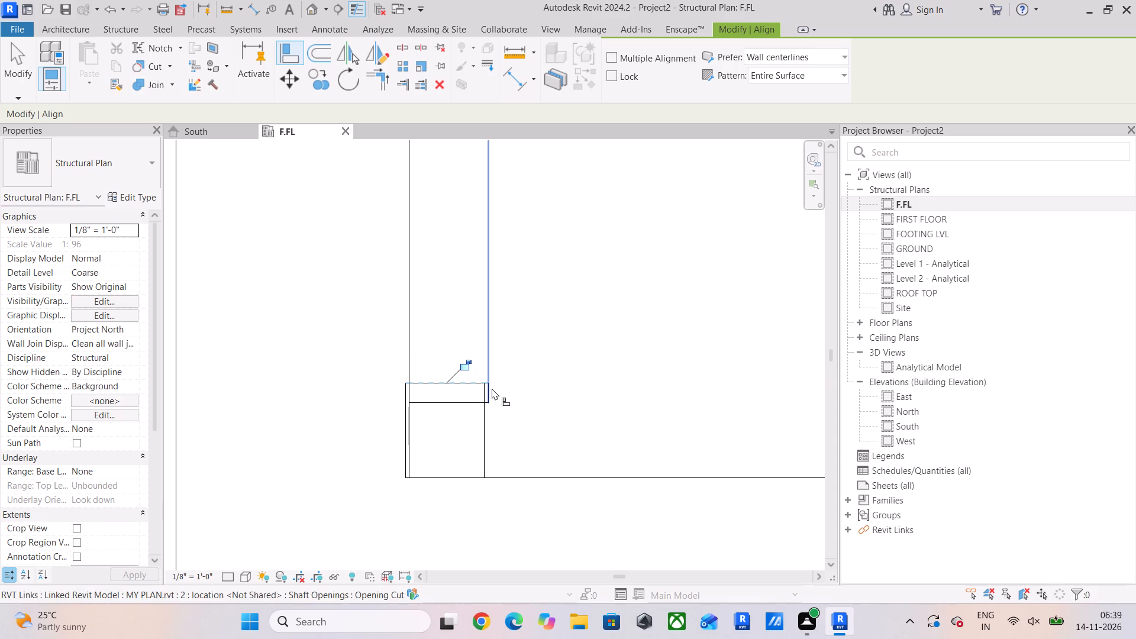
scroll(491, 394, up, 5)
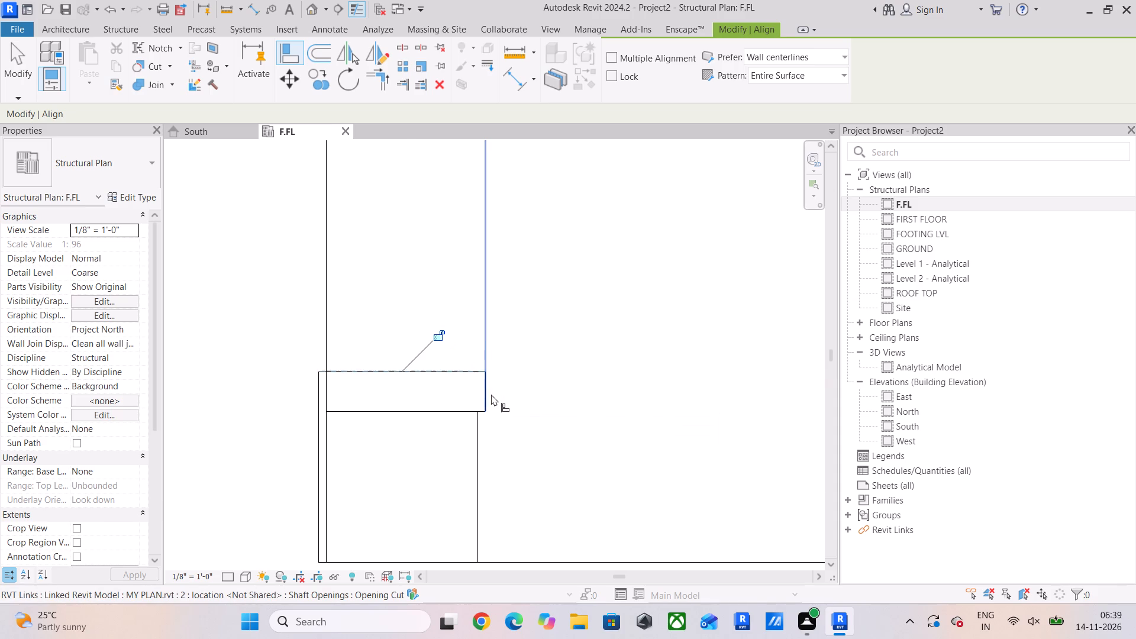
click(489, 388)
click(479, 431)
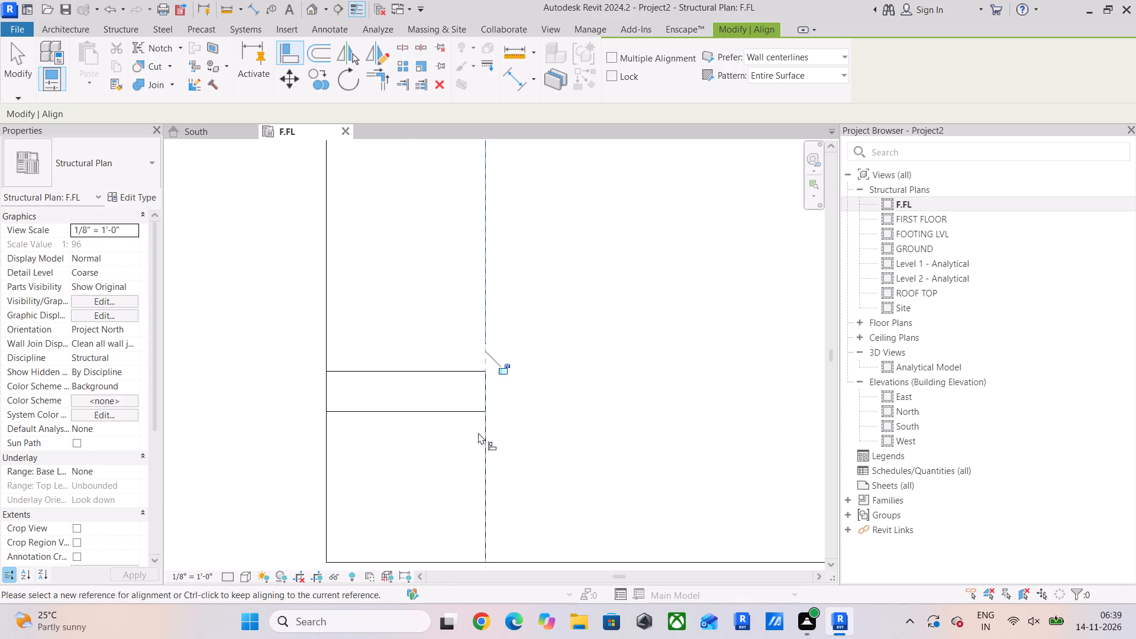
Align the linked column's north edge with the north edge of the 12 X10 column beside the stair landing on the west wall.
scroll(415, 427, down, 17)
scroll(520, 390, down, 3)
middle_drag(523, 393, 511, 424)
middle_drag(497, 460, 487, 510)
scroll(463, 348, up, 4)
middle_drag(506, 290, 508, 437)
scroll(506, 433, up, 9)
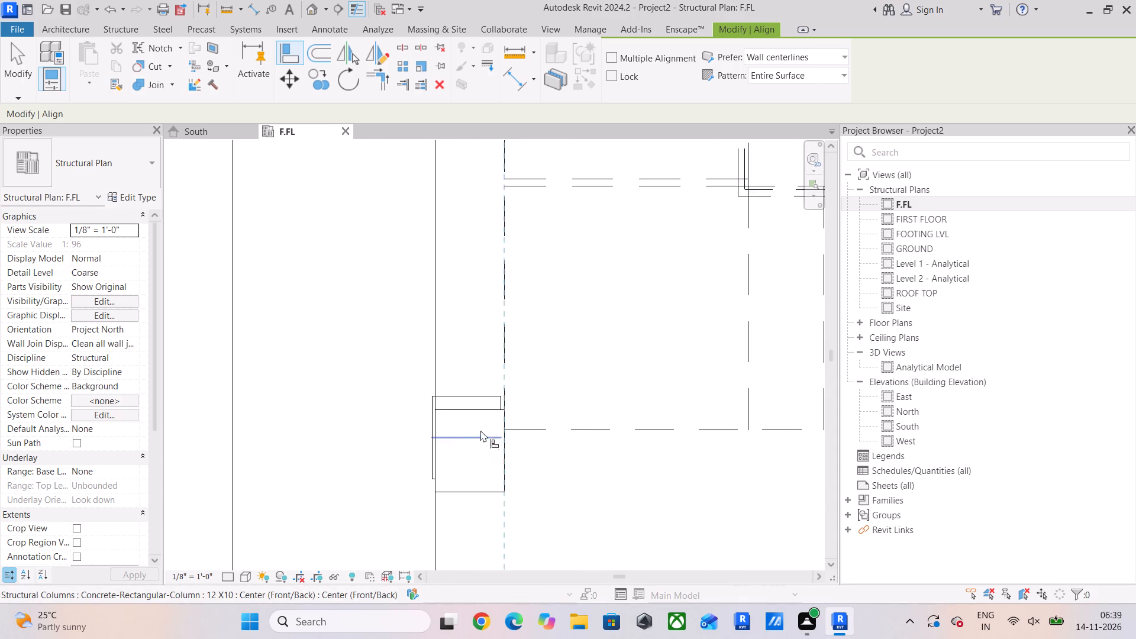
scroll(480, 430, up, 6)
click(470, 363)
click(467, 385)
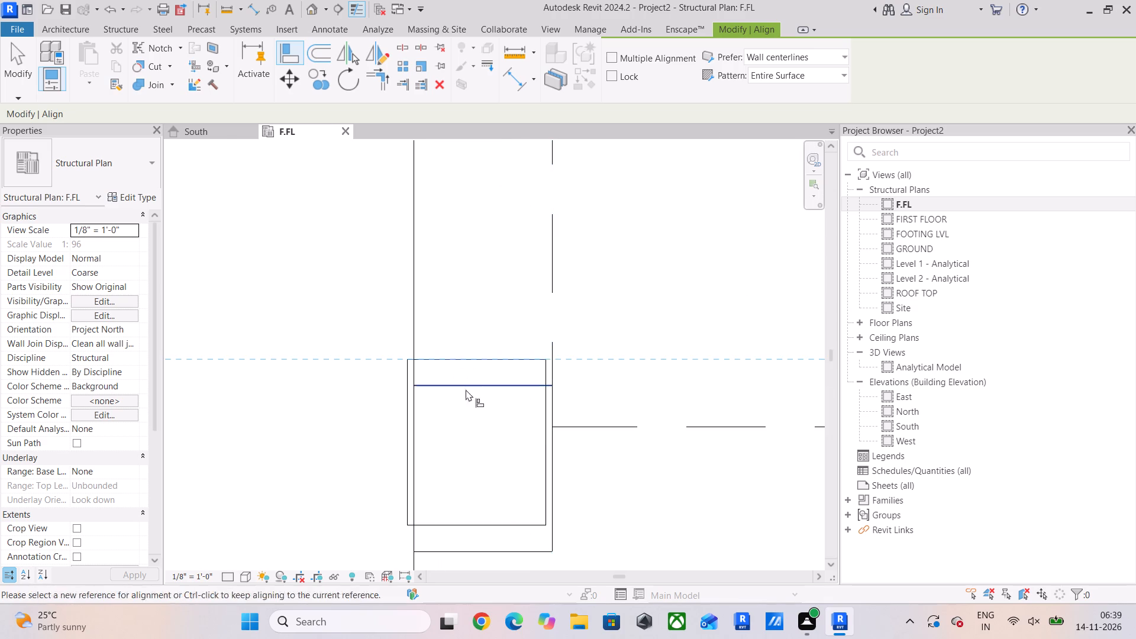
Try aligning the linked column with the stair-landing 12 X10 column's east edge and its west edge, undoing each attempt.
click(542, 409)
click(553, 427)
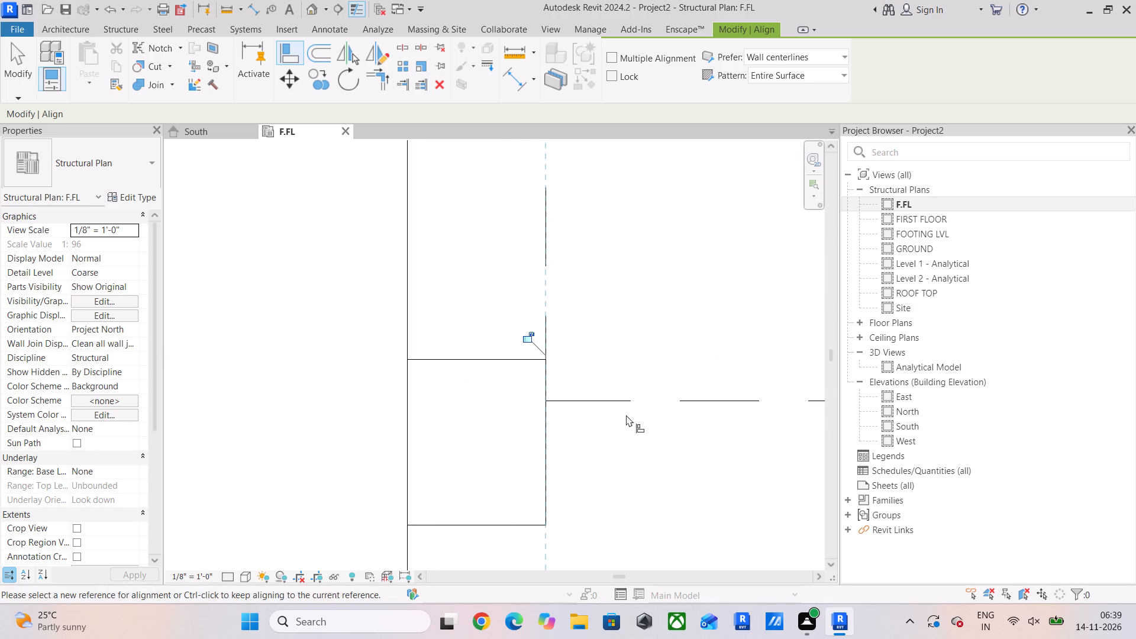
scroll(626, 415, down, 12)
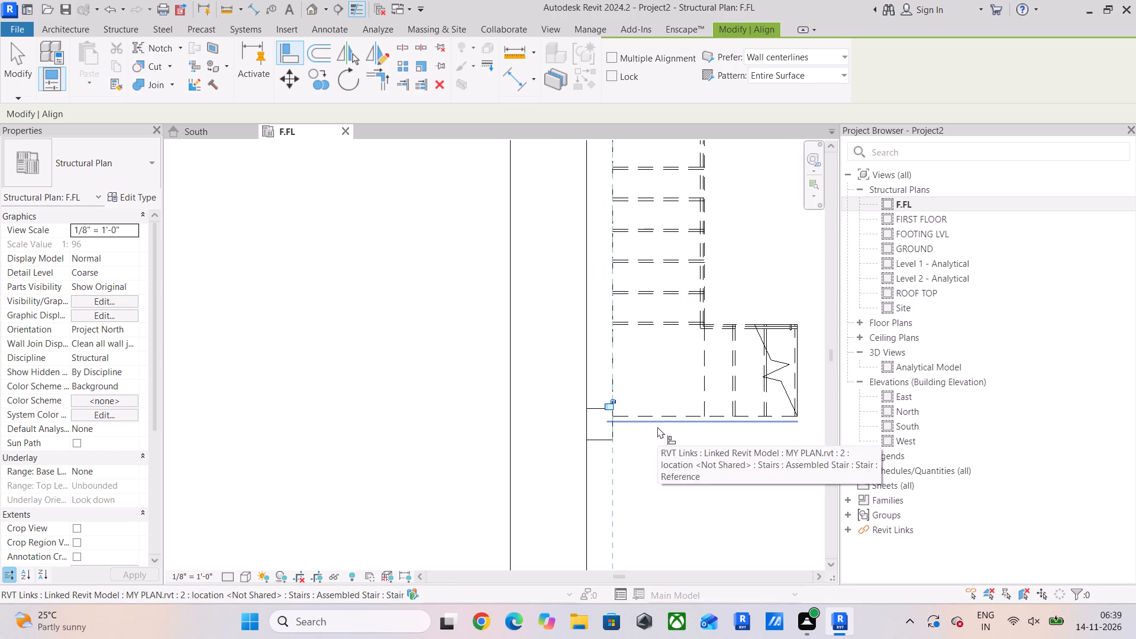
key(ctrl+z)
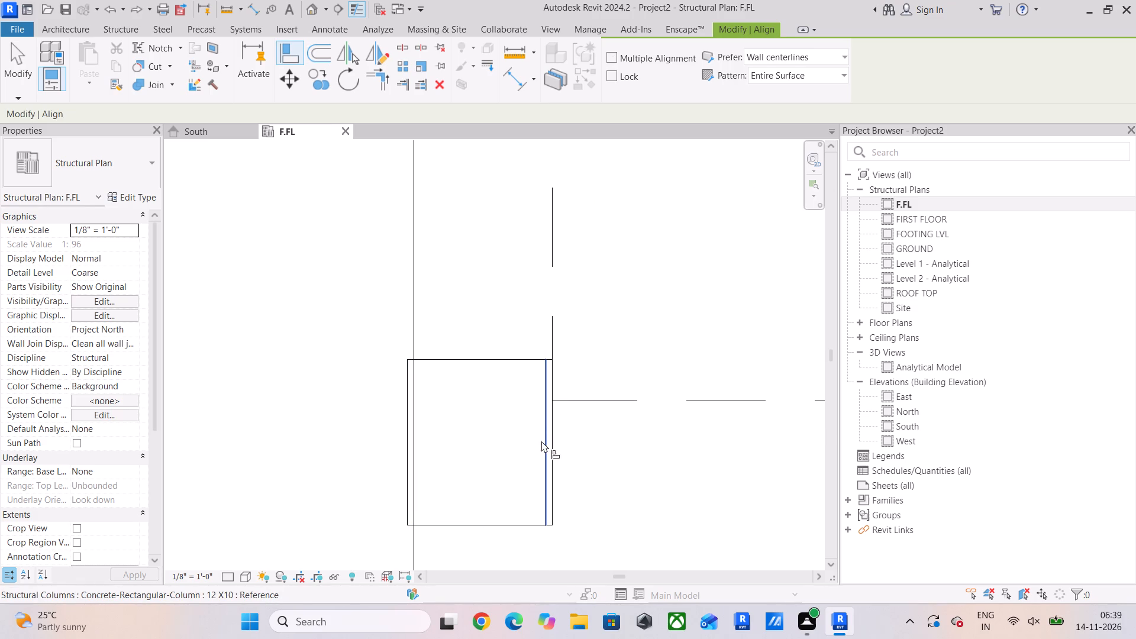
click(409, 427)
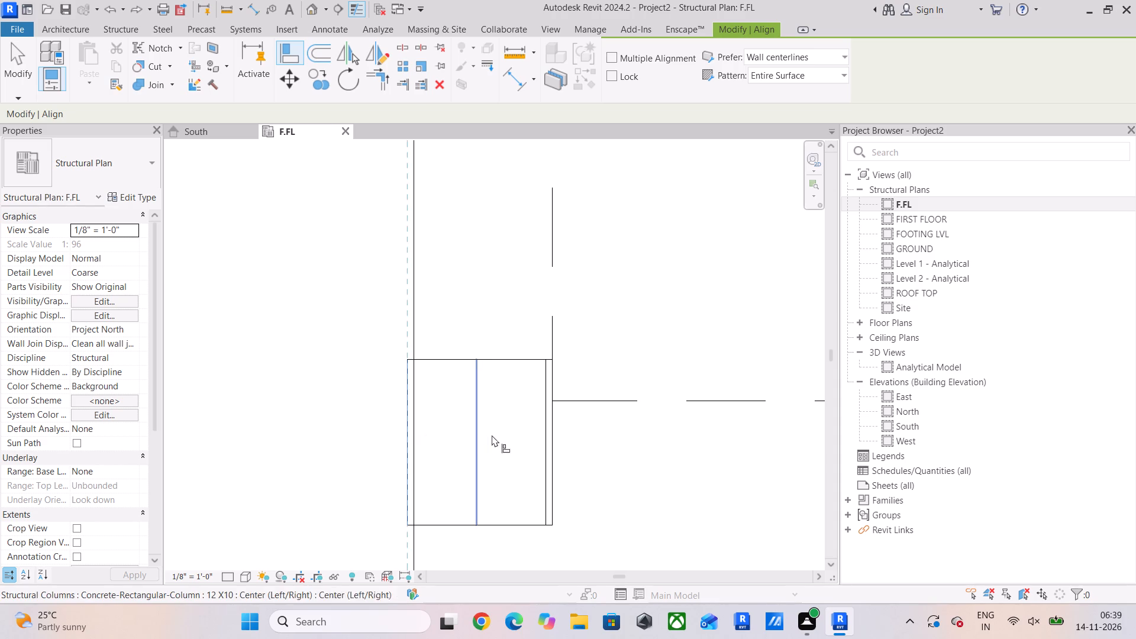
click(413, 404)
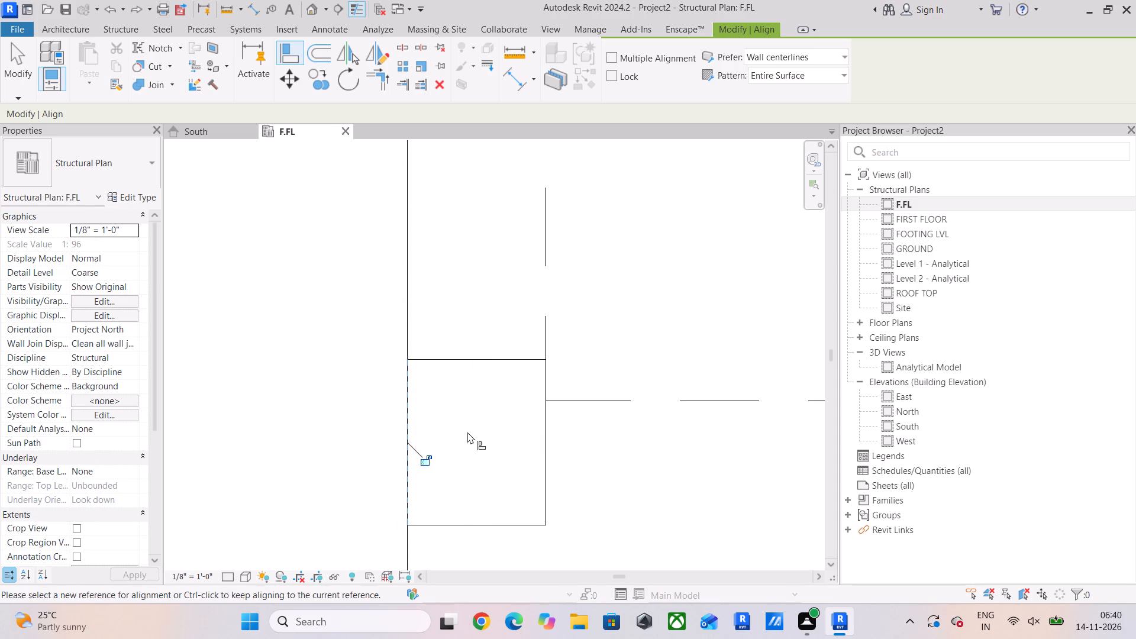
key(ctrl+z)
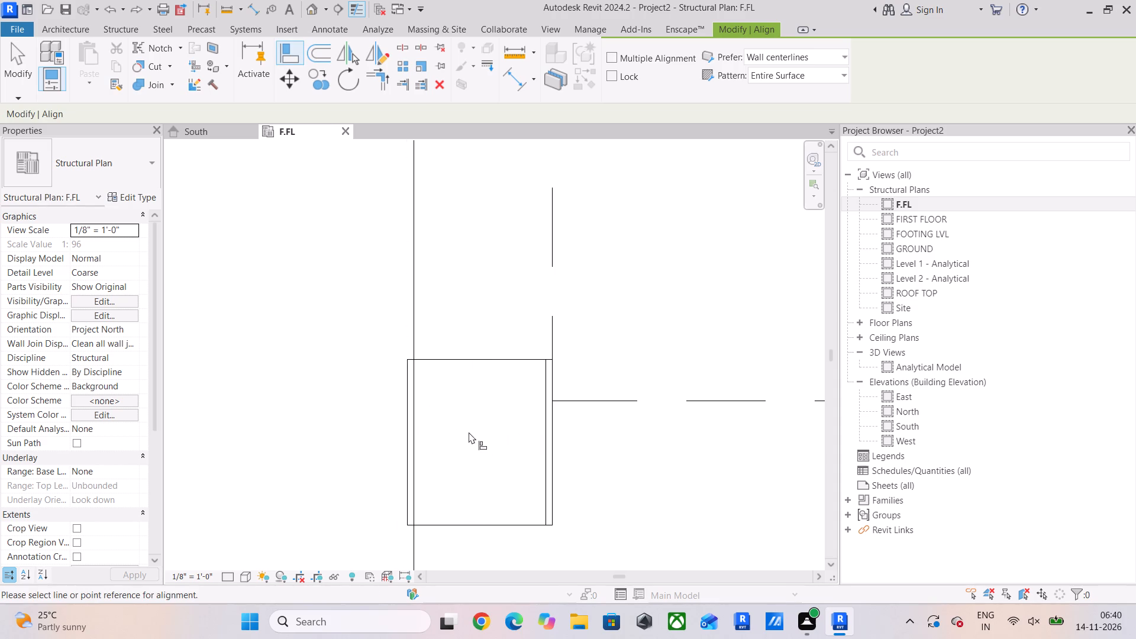
Align the stair-landing 12 X10 column's vertical centreline with that of the entrance-row column on the west wall.
scroll(469, 432, down, 9)
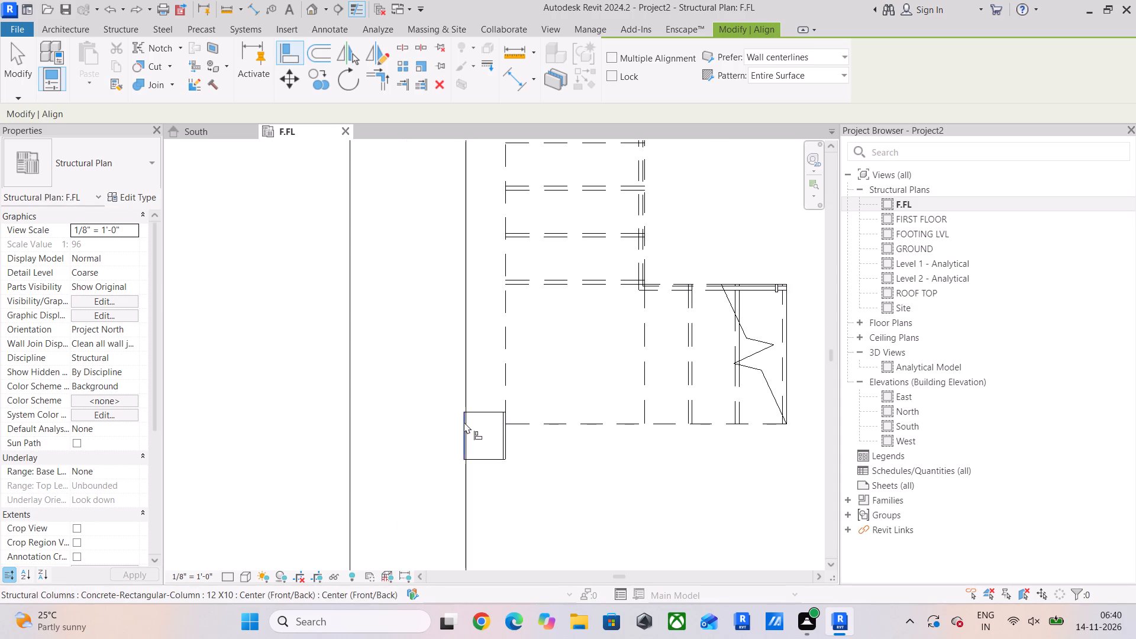
scroll(469, 434, down, 6)
scroll(505, 490, down, 1)
middle_drag(505, 490, 555, 255)
scroll(552, 272, up, 1)
scroll(508, 512, up, 7)
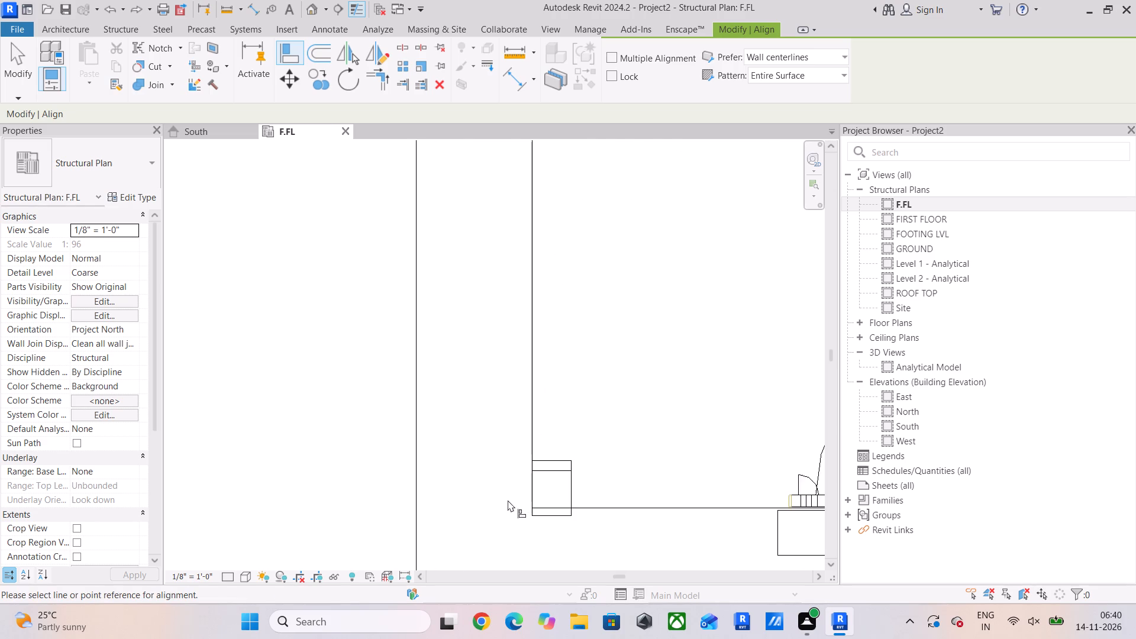
scroll(508, 500, up, 5)
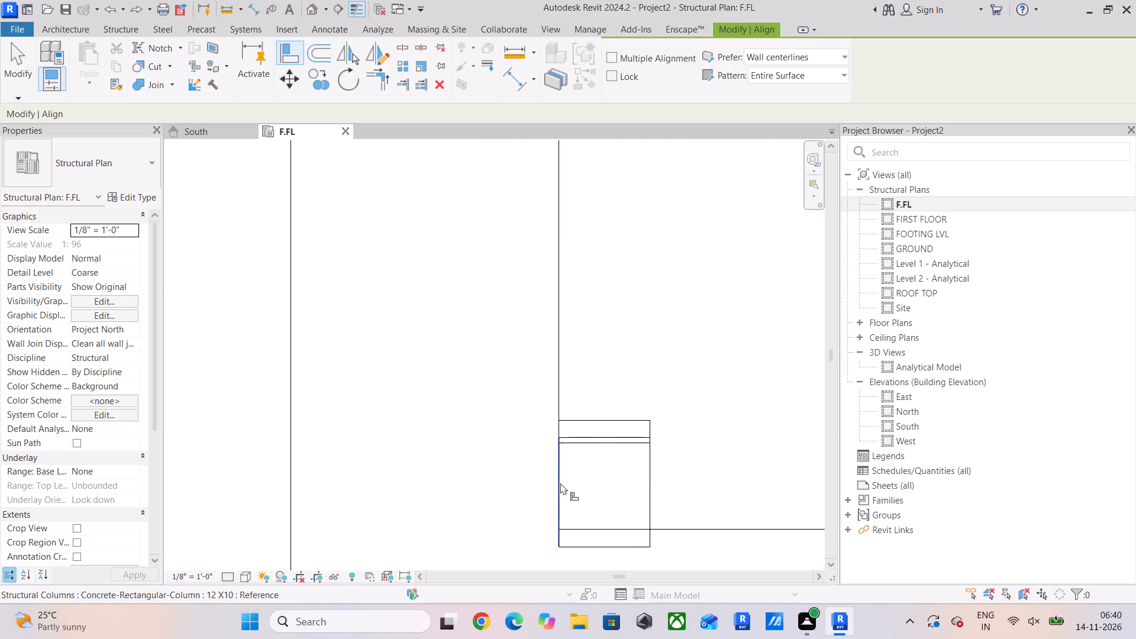
click(599, 456)
scroll(581, 248, down, 7)
middle_drag(593, 240, 593, 537)
middle_drag(614, 341, 574, 563)
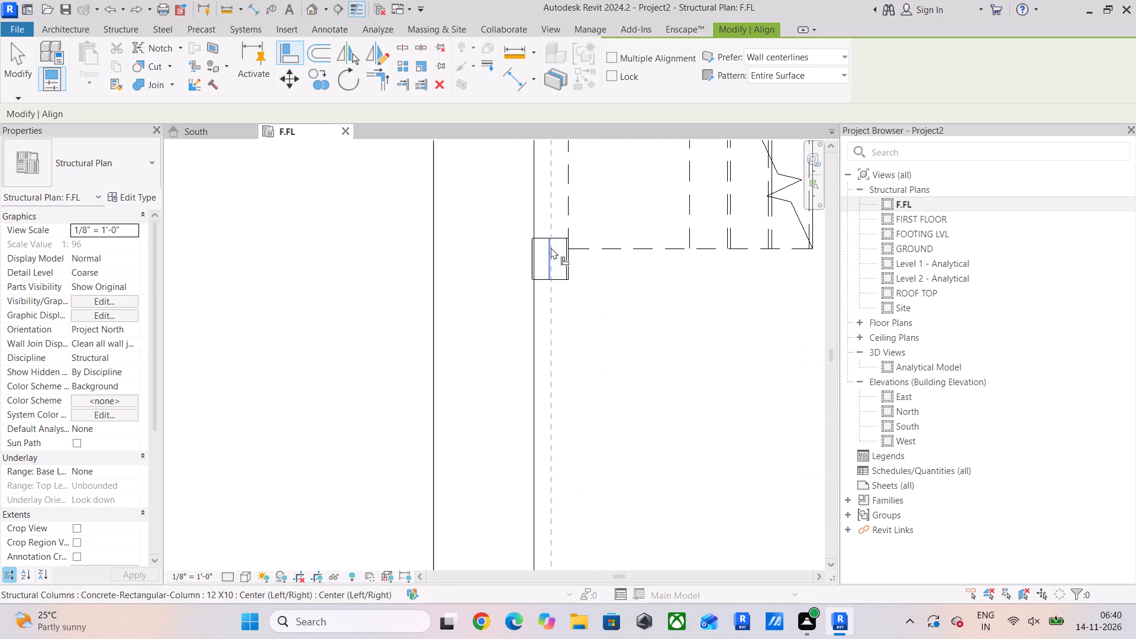
click(551, 247)
scroll(592, 291, down, 3)
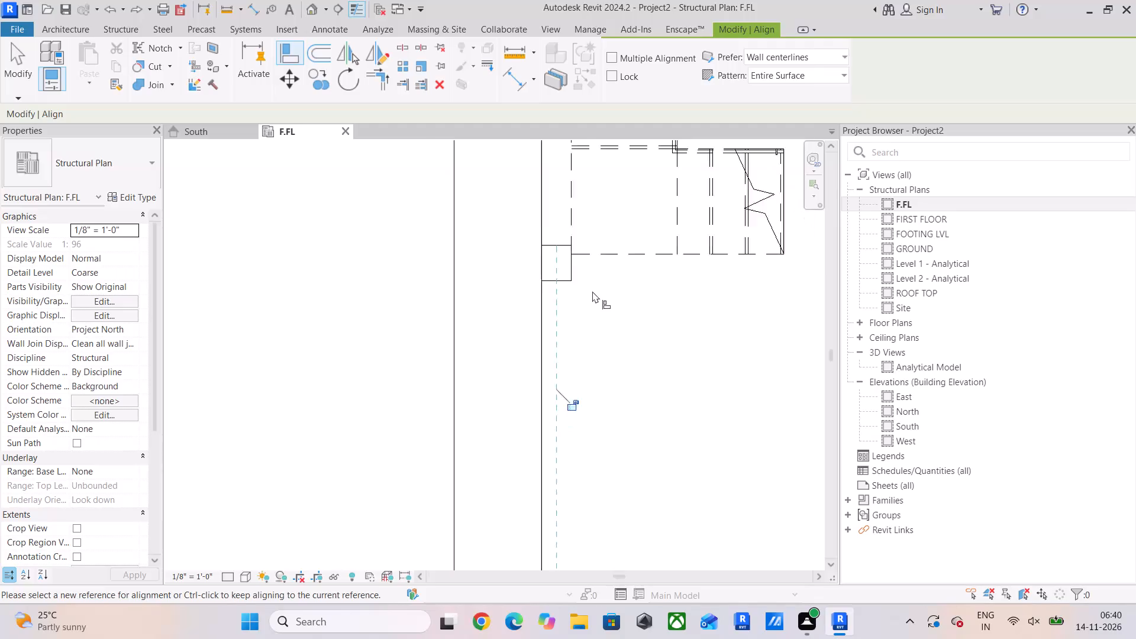
Examine how the entrance-row 12 X10 columns line up with the linked columns, from the west wall to the east wall.
scroll(592, 291, down, 2)
middle_drag(627, 335, 614, 204)
scroll(558, 445, up, 6)
scroll(632, 351, down, 6)
scroll(608, 388, up, 12)
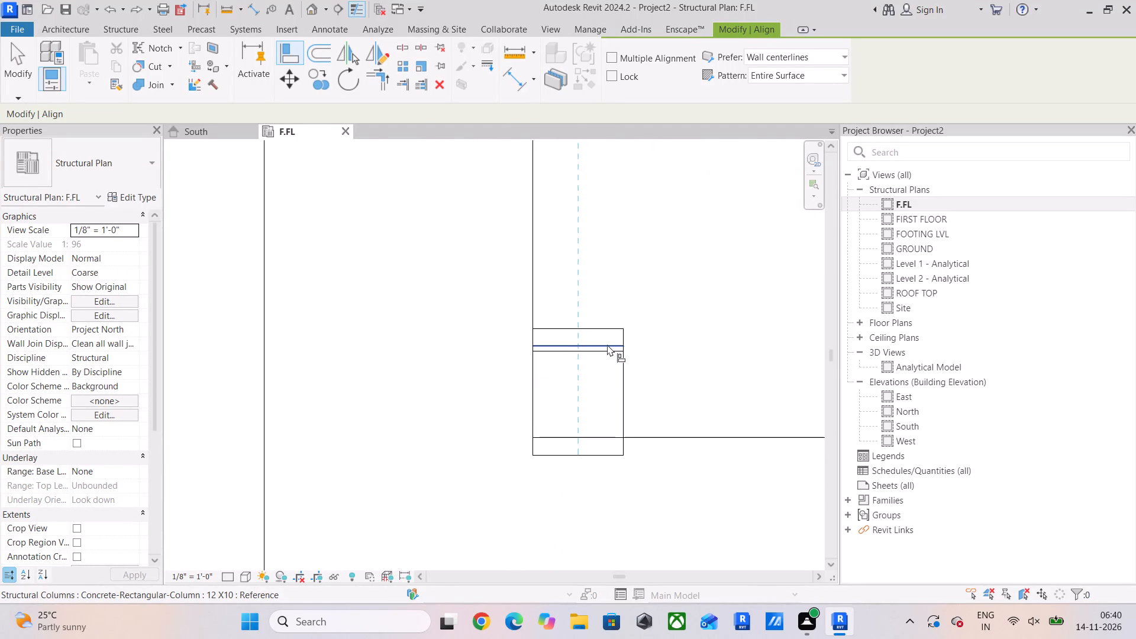
scroll(655, 406, down, 4)
middle_drag(667, 398, 312, 391)
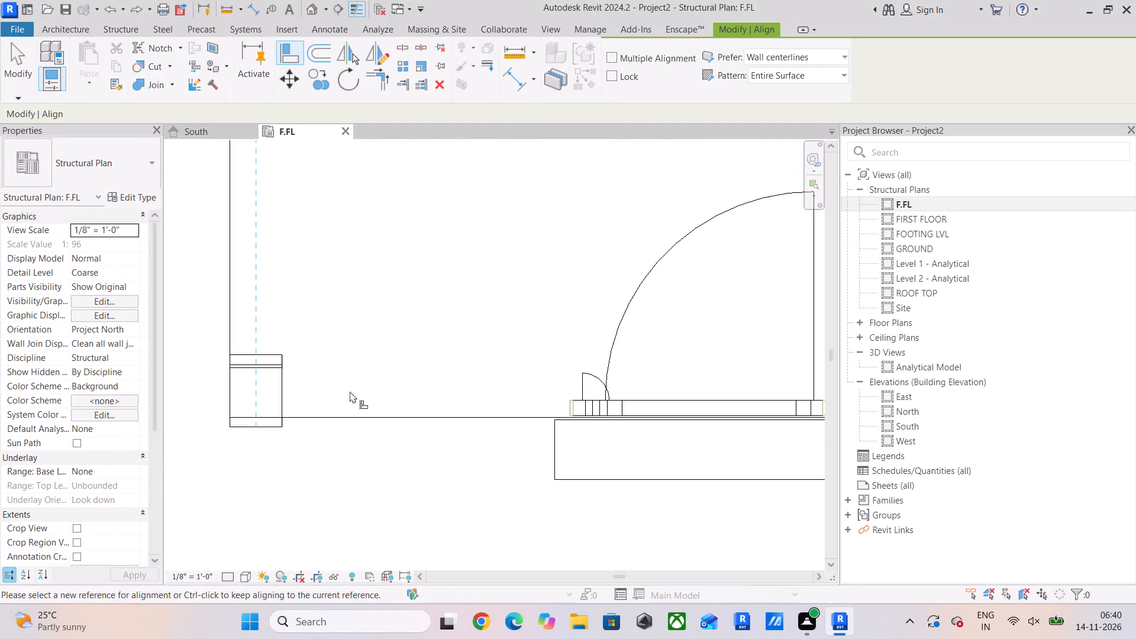
scroll(605, 389, down, 4)
middle_drag(614, 385, 480, 390)
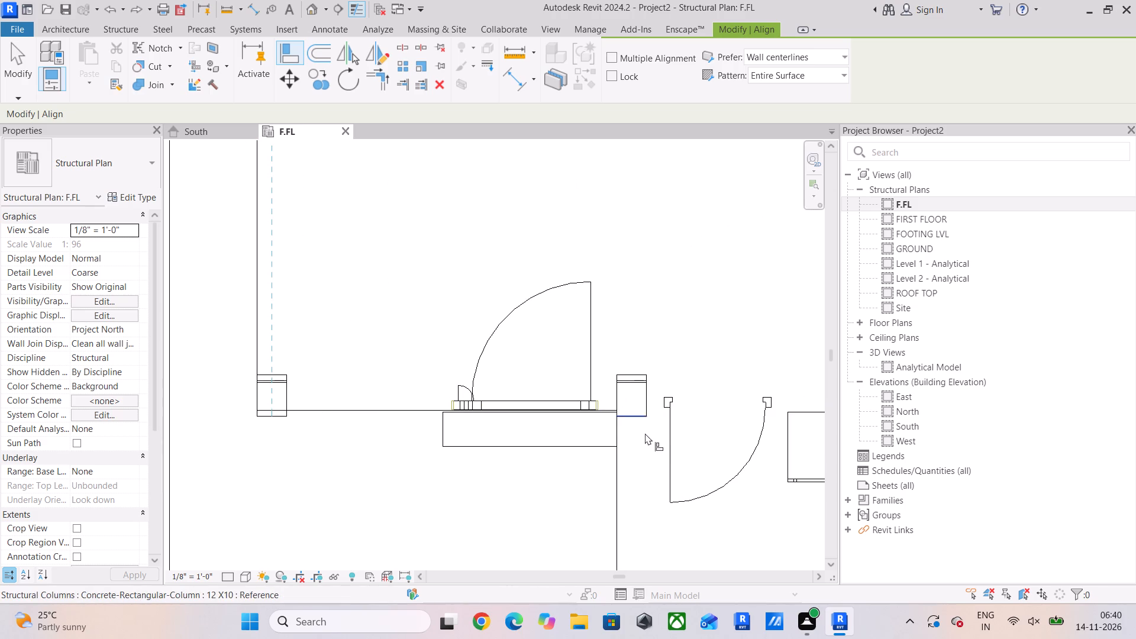
scroll(646, 375, up, 4)
scroll(646, 375, down, 7)
middle_drag(706, 386, 390, 391)
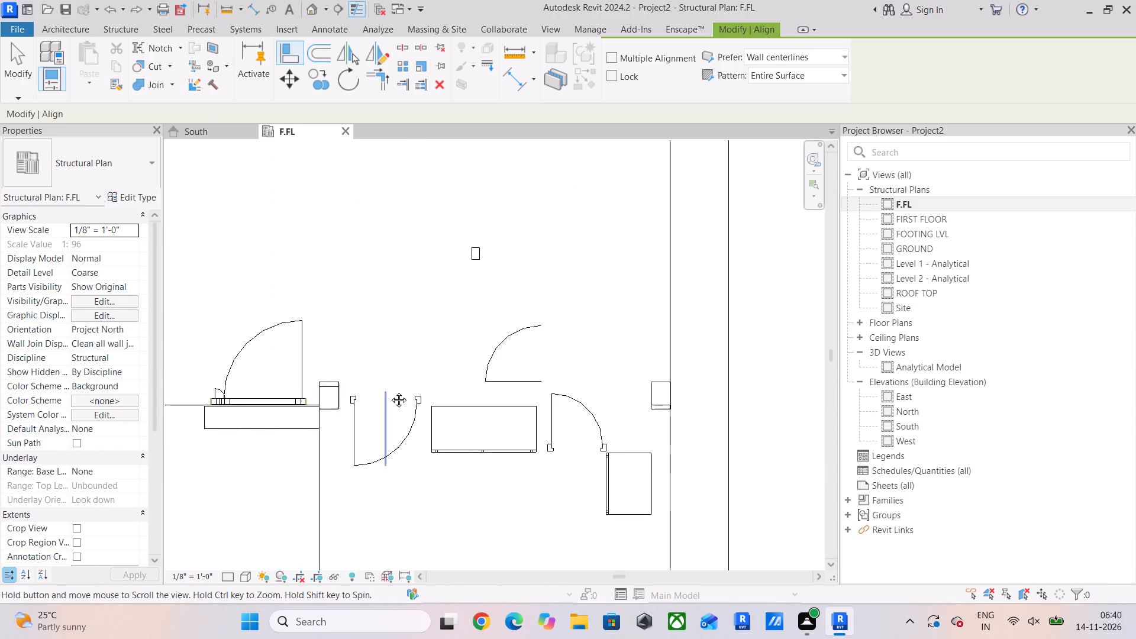
middle_drag(390, 391, 389, 391)
key(Escape)
scroll(653, 383, up, 9)
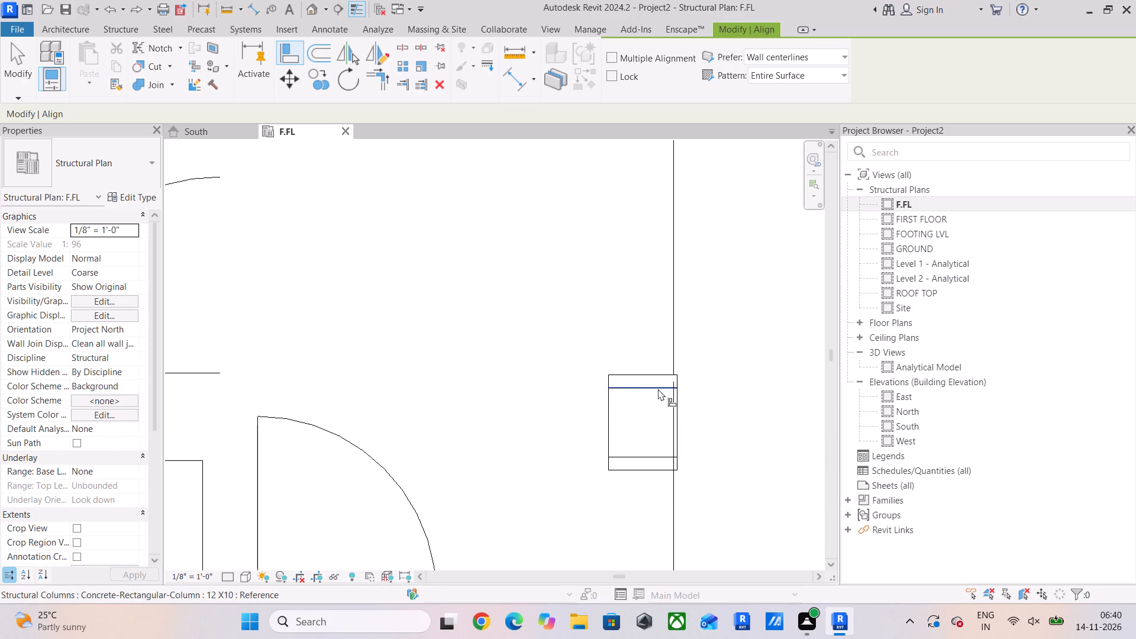
Align the linked column's west edge with the west edge of the interior 12 X10 column east of the stair landing.
scroll(491, 369, down, 15)
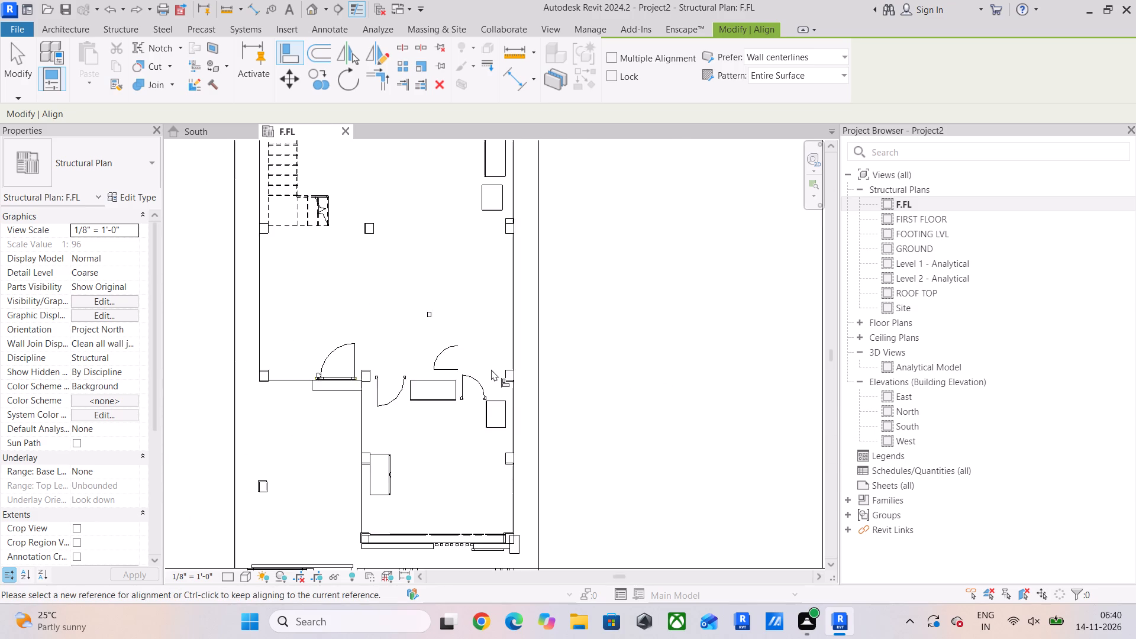
middle_drag(491, 369, 522, 479)
scroll(381, 286, up, 6)
scroll(433, 390, up, 12)
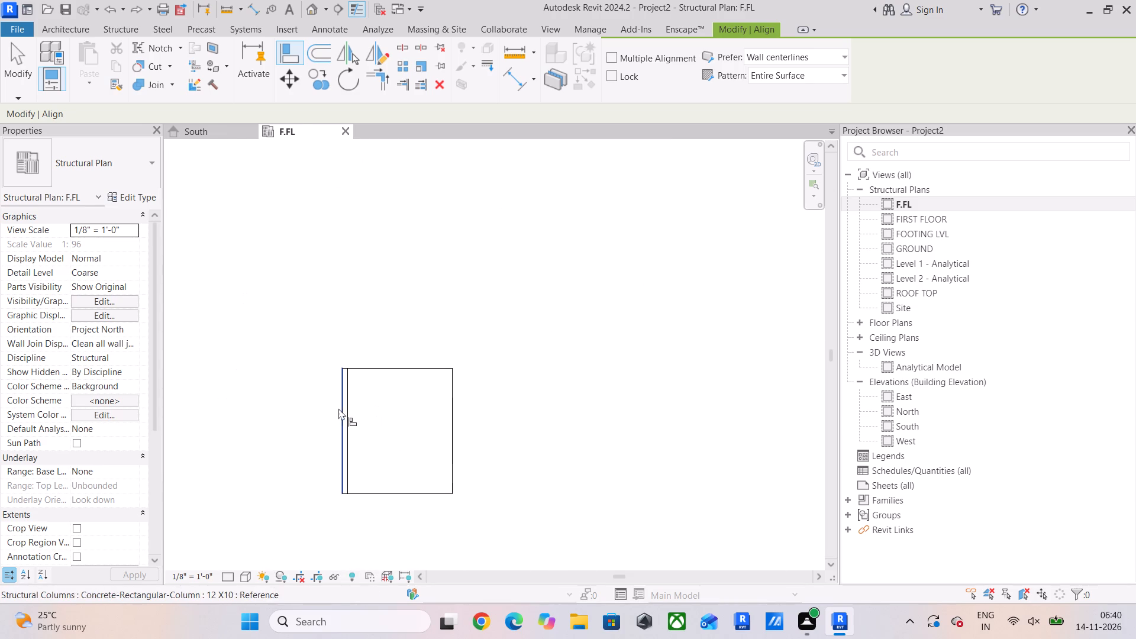
click(344, 414)
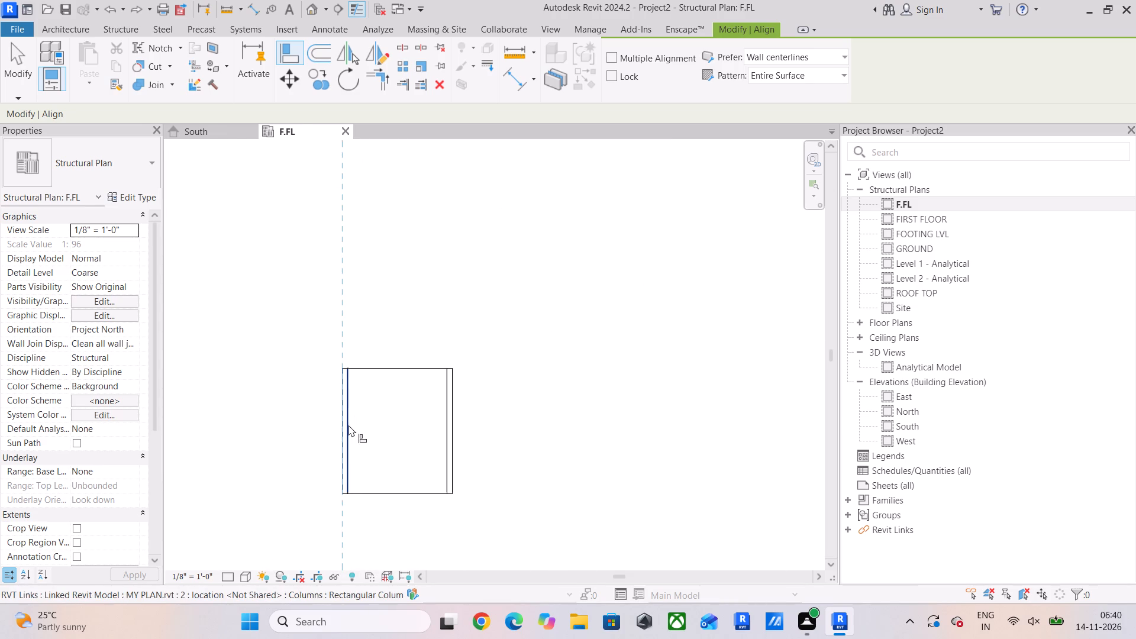
click(348, 425)
Align the east-wall 12 X10 column in the stair-landing row with the linked column's east and north edges.
scroll(381, 387, down, 16)
scroll(619, 360, up, 3)
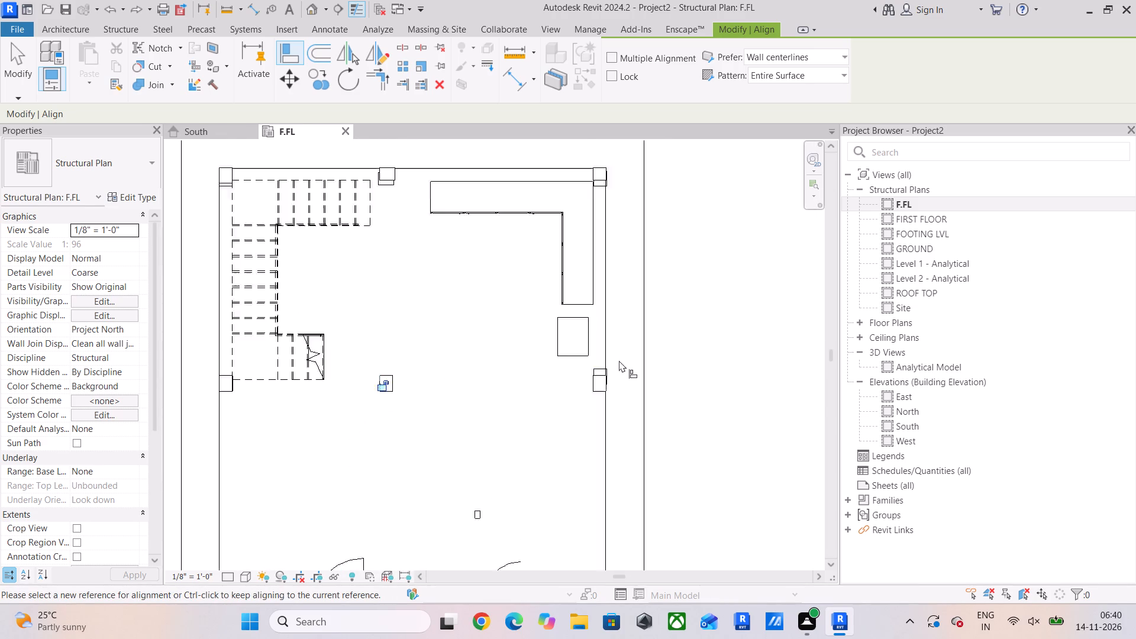
scroll(619, 360, up, 3)
scroll(583, 421, up, 11)
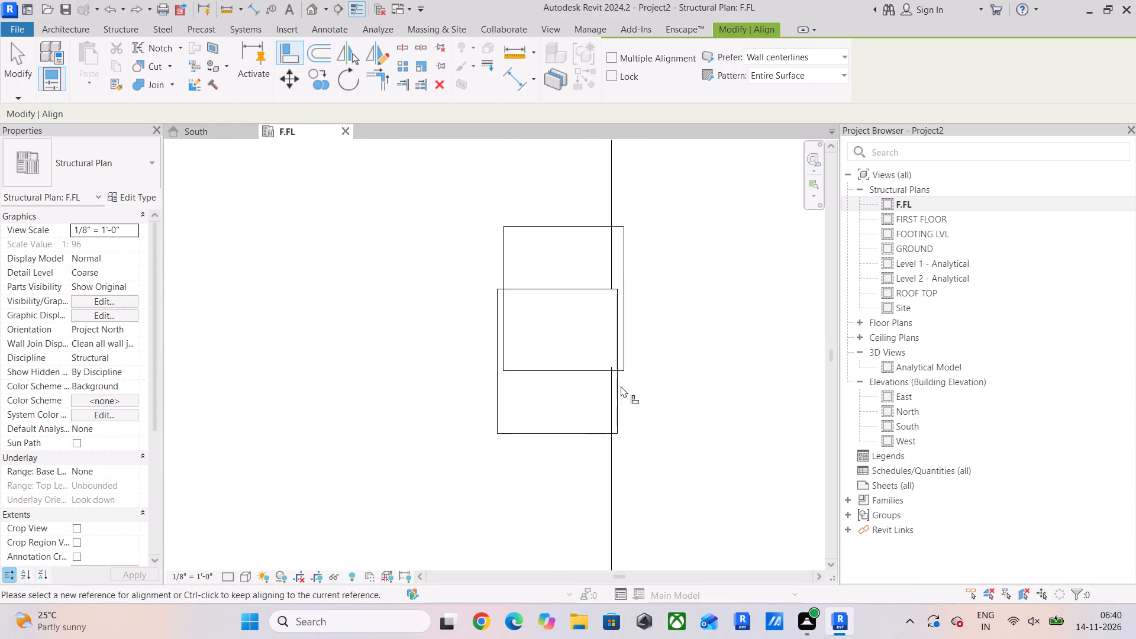
click(614, 395)
click(632, 313)
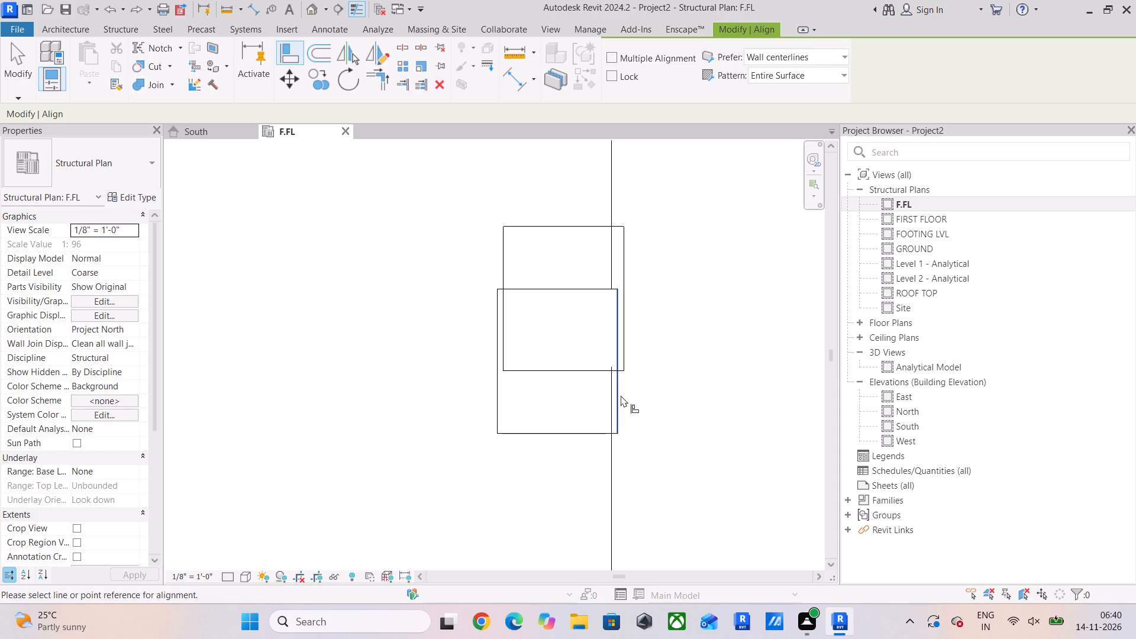
click(619, 398)
click(626, 310)
click(569, 285)
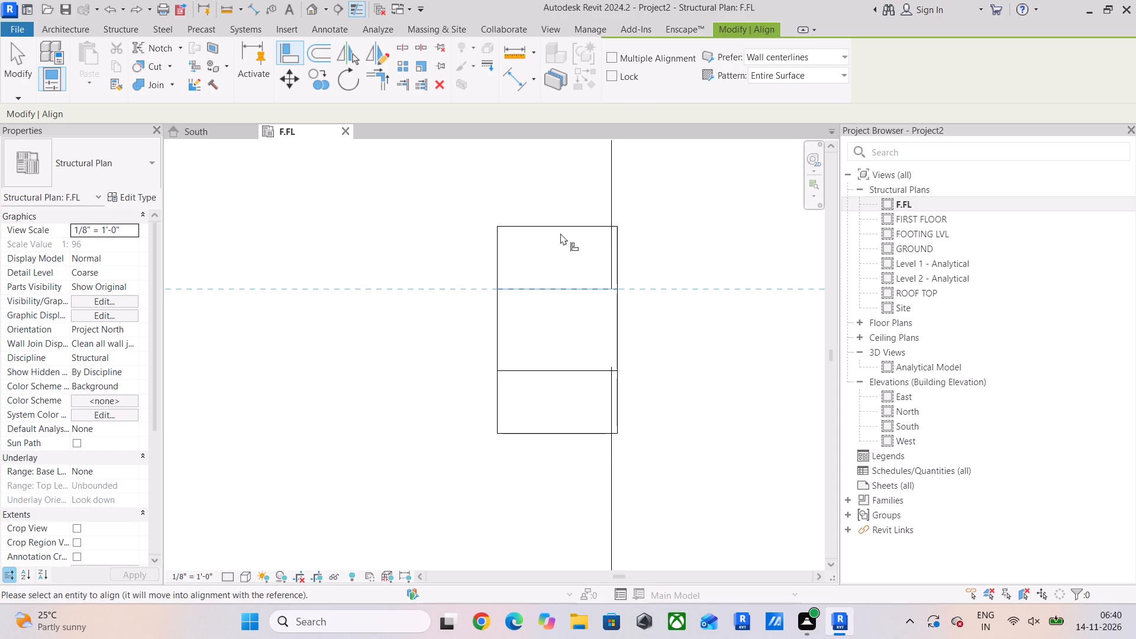
click(560, 233)
click(587, 283)
click(573, 224)
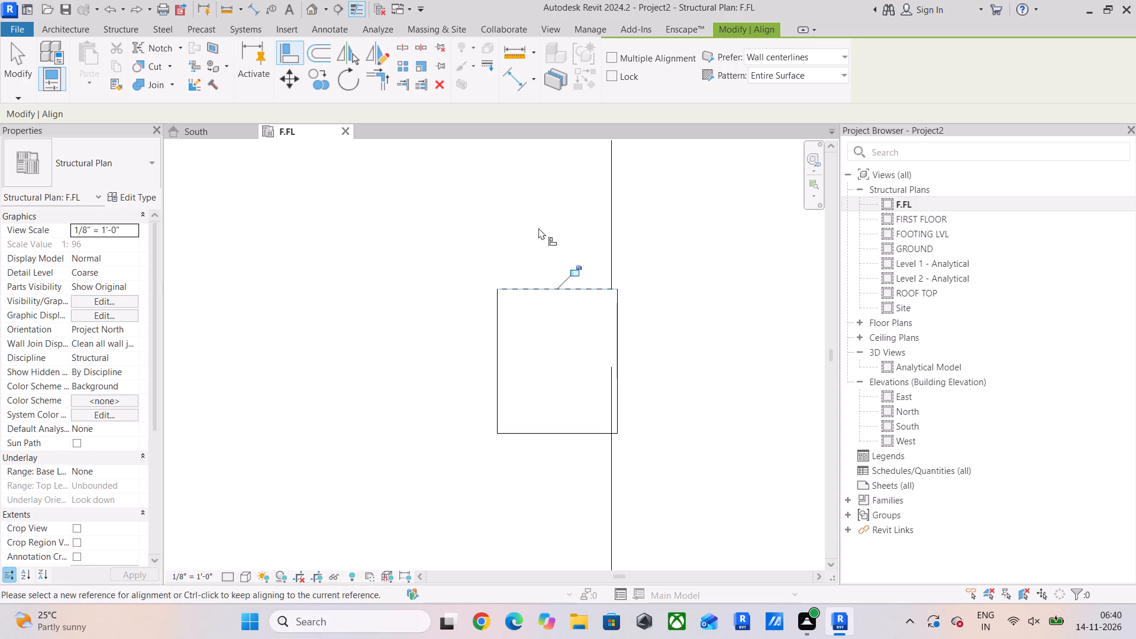
Align the linked column's vertical centreline with the centreline of the 12 X10 column at the building's north-east corner.
scroll(529, 231, down, 11)
middle_drag(488, 269, 488, 486)
middle_drag(523, 324, 483, 517)
middle_drag(510, 355, 507, 367)
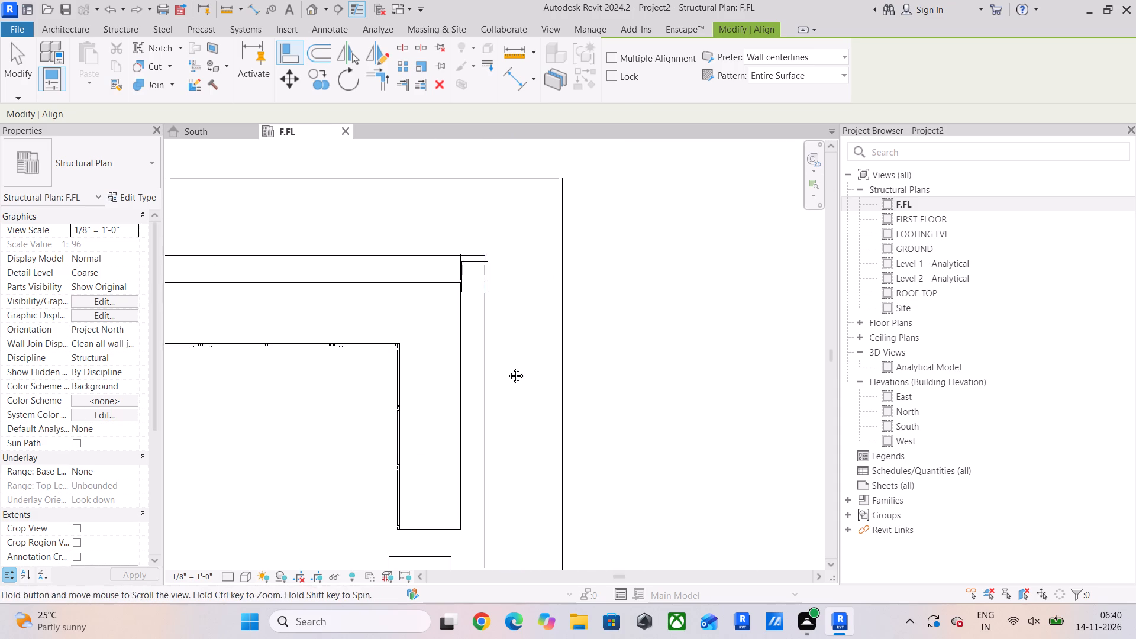
middle_drag(507, 367, 504, 421)
scroll(443, 299, up, 5)
scroll(460, 378, up, 3)
click(512, 424)
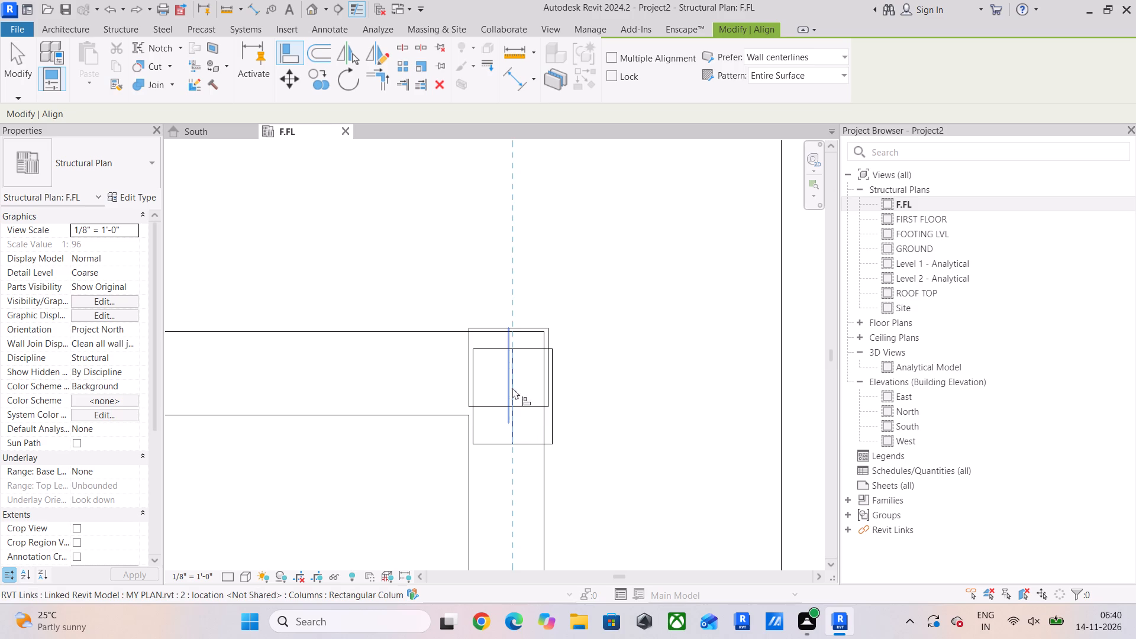
click(508, 346)
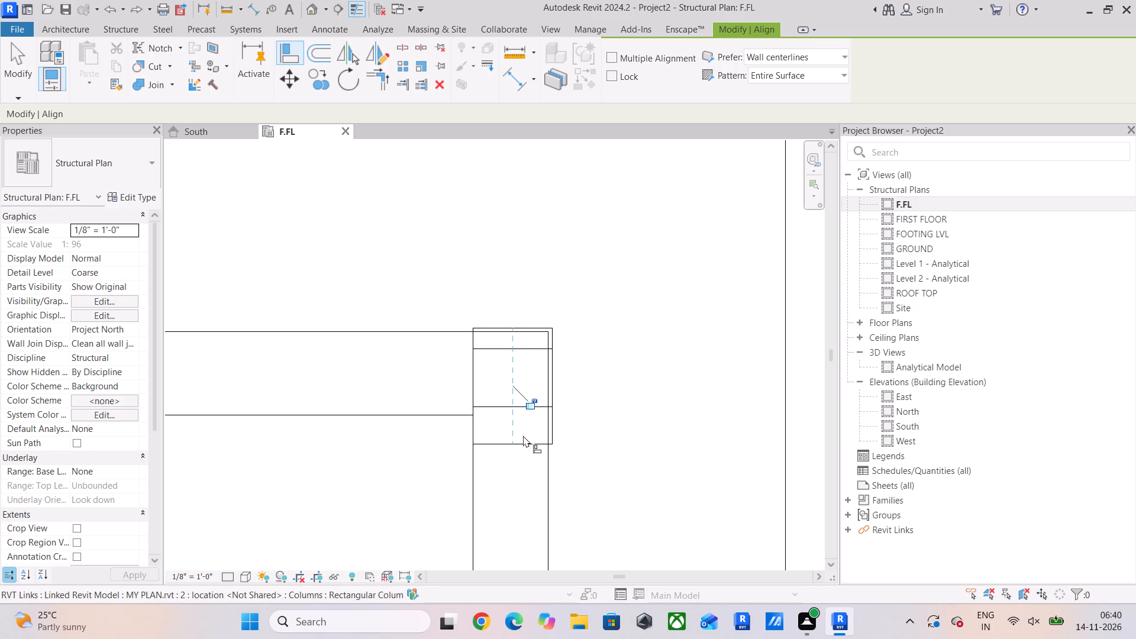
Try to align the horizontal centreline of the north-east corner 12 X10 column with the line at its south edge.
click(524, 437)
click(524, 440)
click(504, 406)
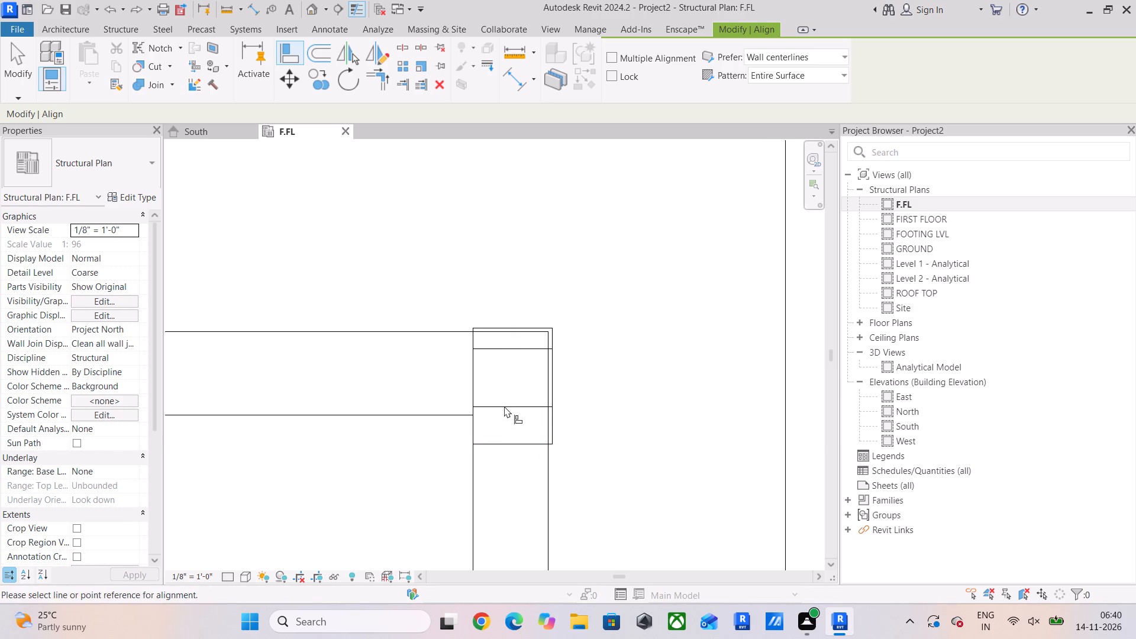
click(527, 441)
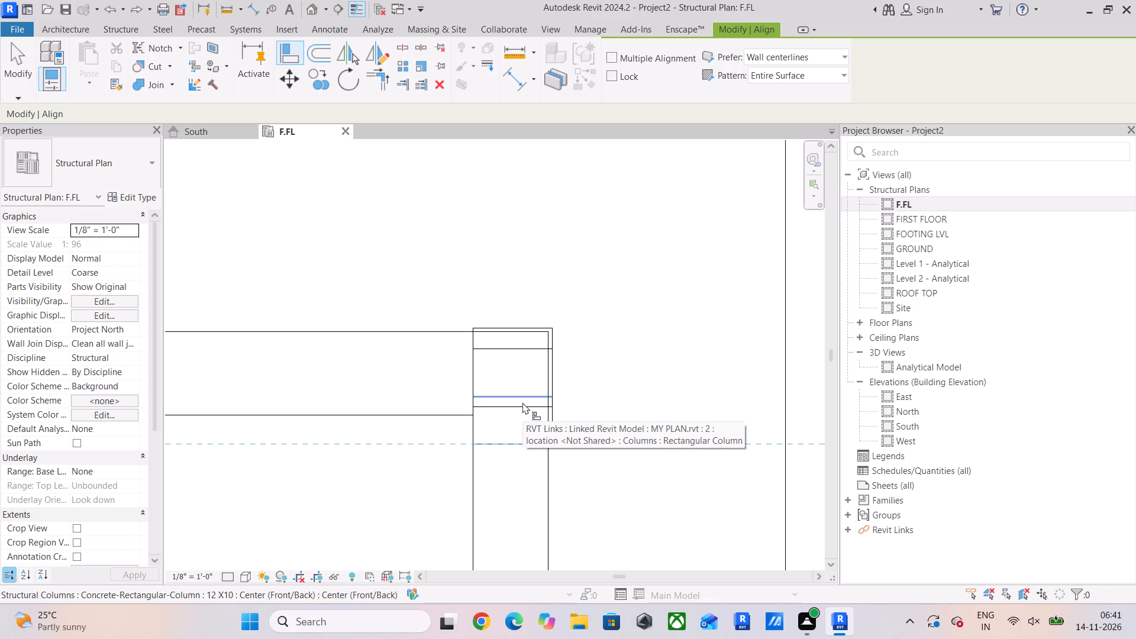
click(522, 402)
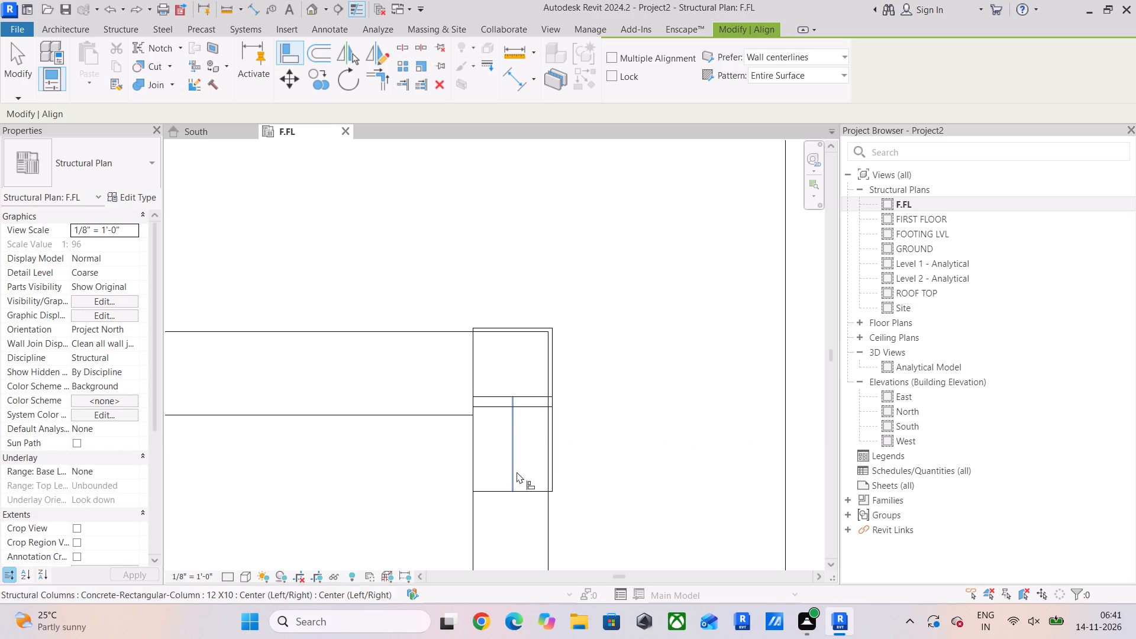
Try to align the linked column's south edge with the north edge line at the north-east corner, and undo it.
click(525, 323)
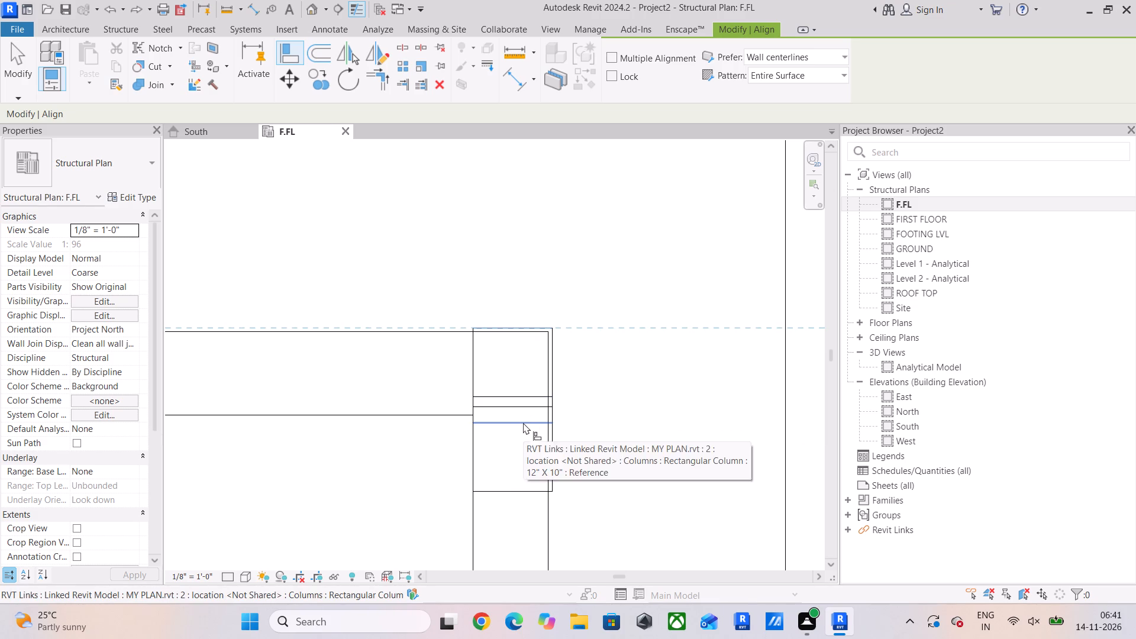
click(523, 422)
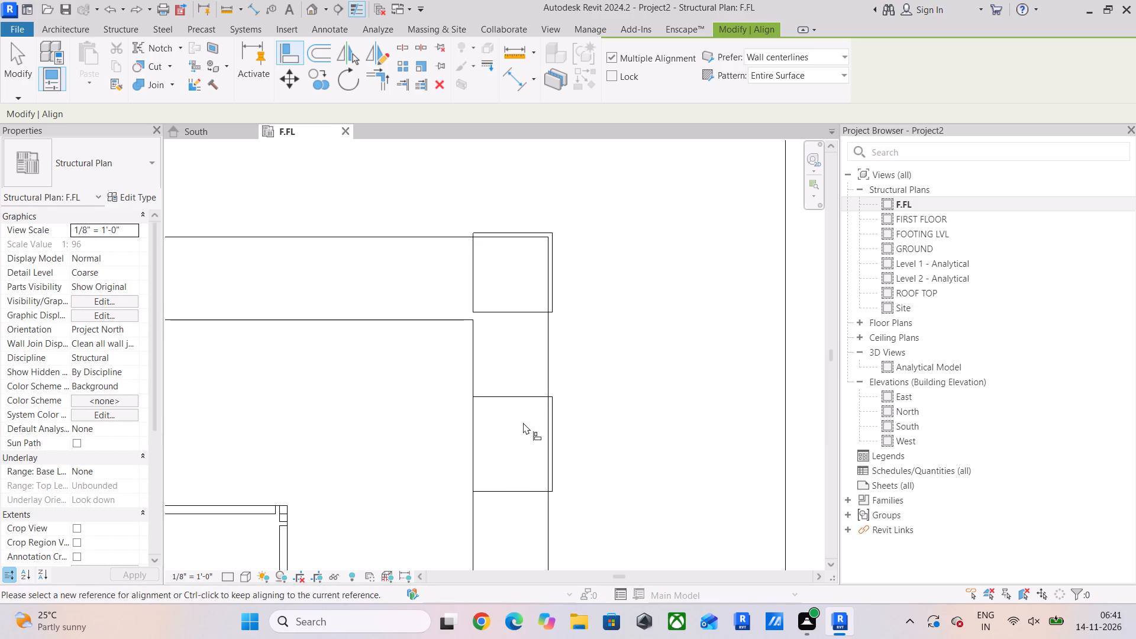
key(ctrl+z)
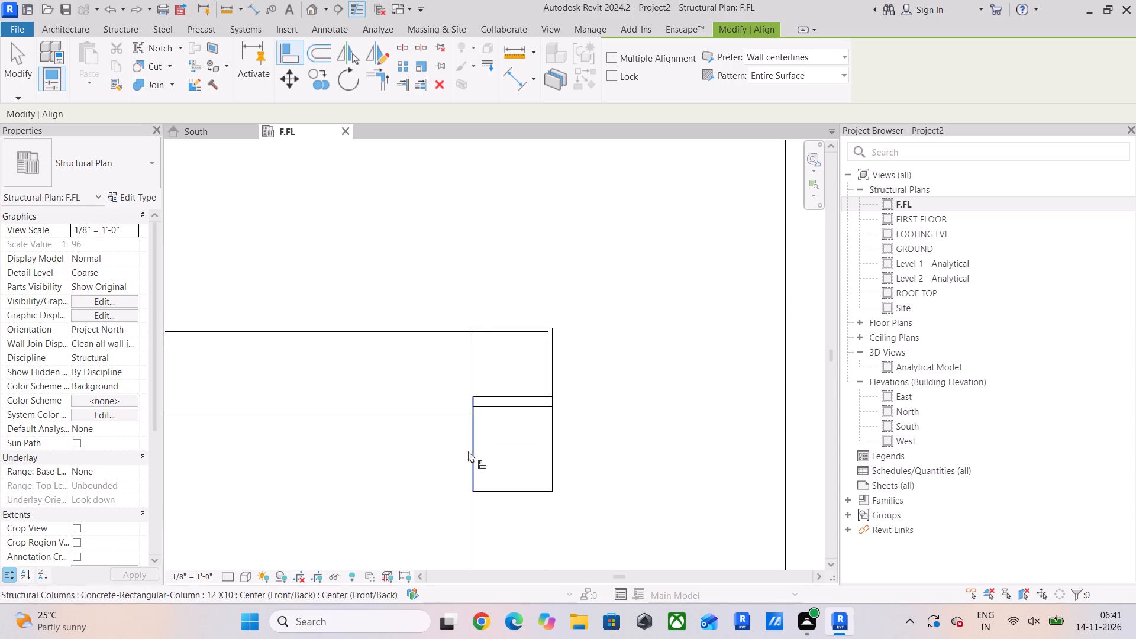
Align the north edge of the 12 X10 column at the north-east corner with the linked column's north edge.
click(529, 324)
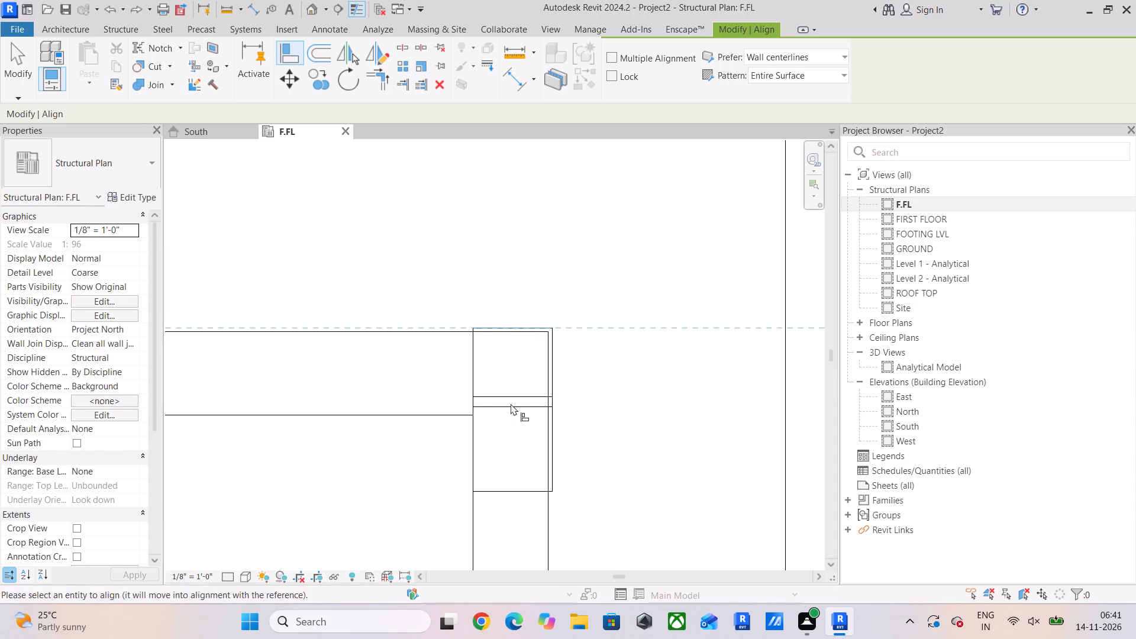
click(515, 396)
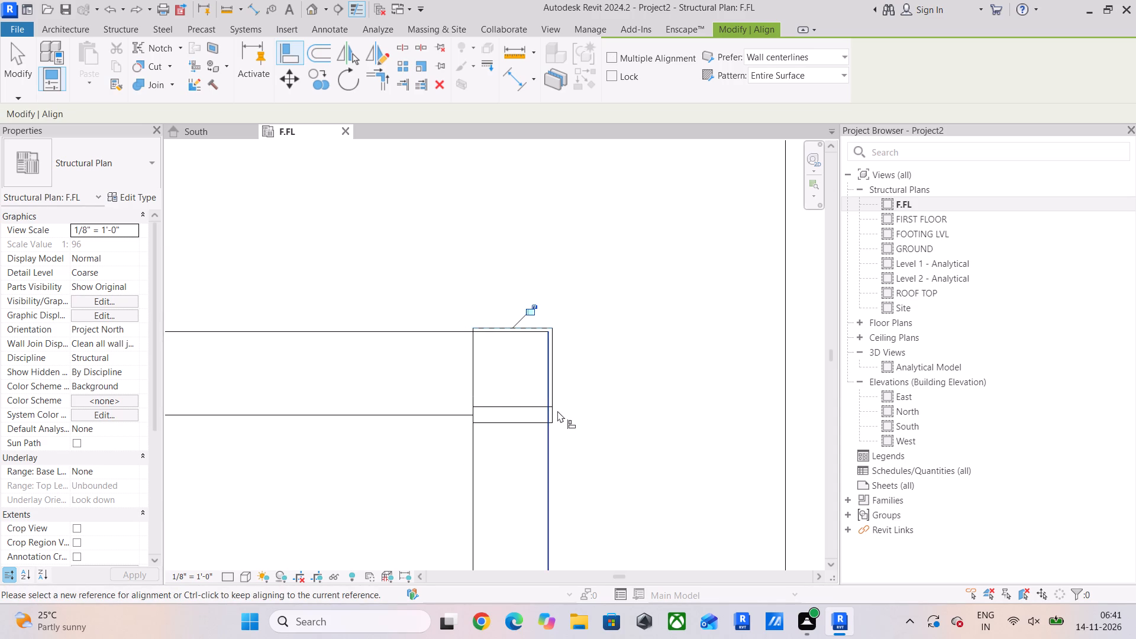
scroll(516, 409, up, 5)
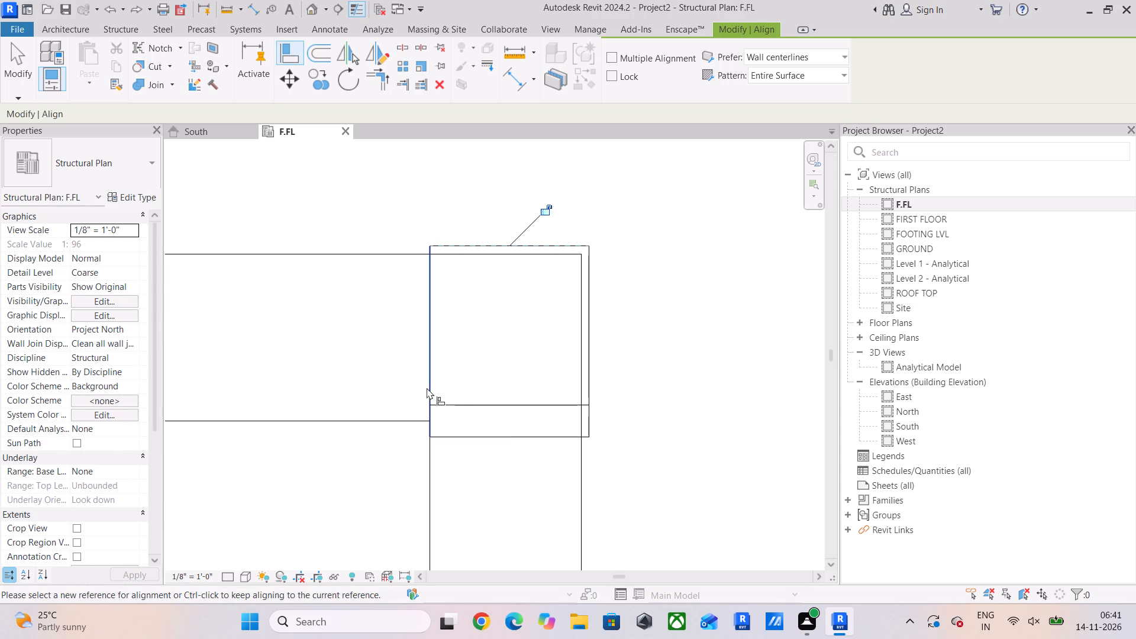
Align the 12 X10 column midway along the north wall with the linked column's north and east edges.
scroll(428, 384, down, 12)
middle_drag(385, 373, 761, 376)
scroll(494, 376, down, 4)
scroll(408, 376, up, 5)
scroll(350, 373, up, 6)
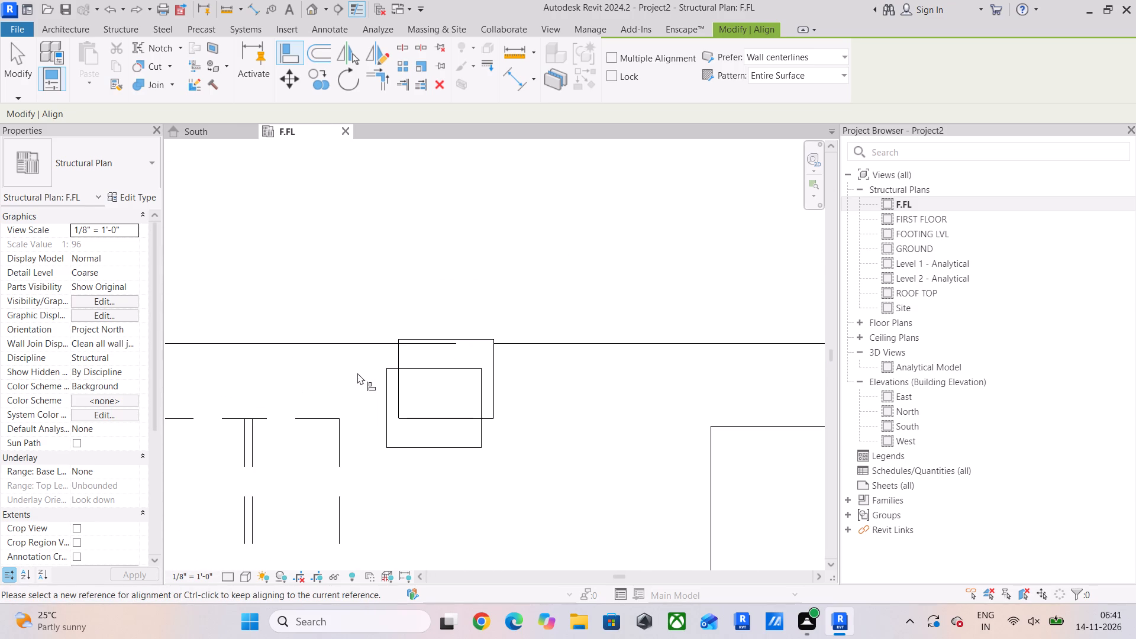
click(461, 336)
click(461, 369)
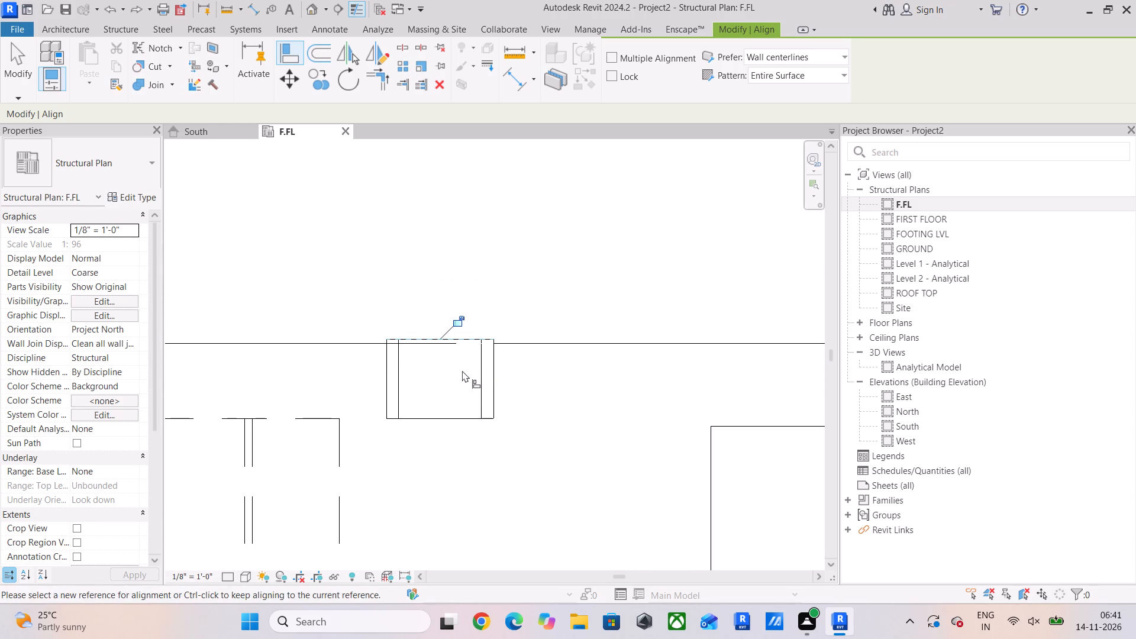
click(490, 370)
click(484, 372)
Align the 12 X10 column at the building's north-west corner with the linked column's north and east edges.
scroll(372, 391, down, 3)
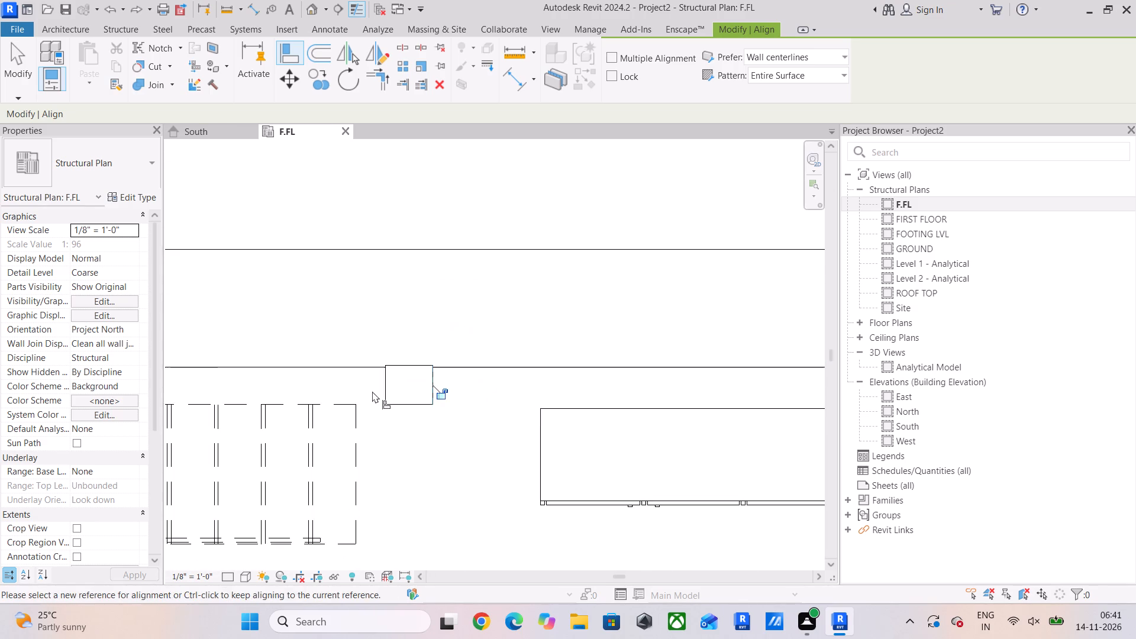
scroll(372, 391, down, 8)
middle_drag(372, 391, 621, 398)
scroll(399, 399, up, 11)
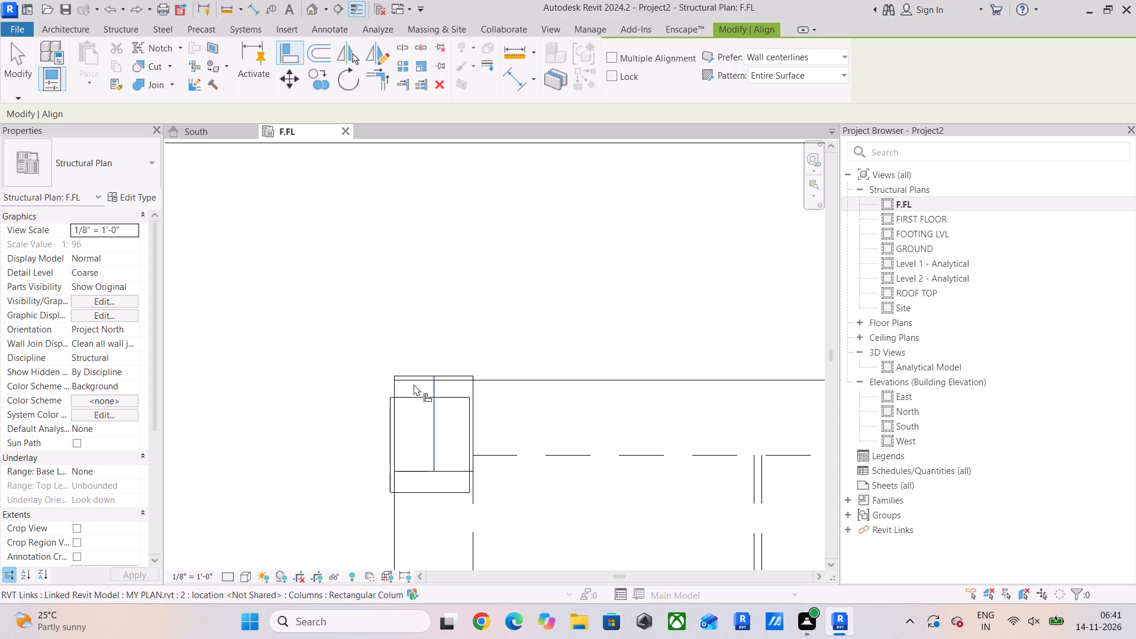
click(456, 371)
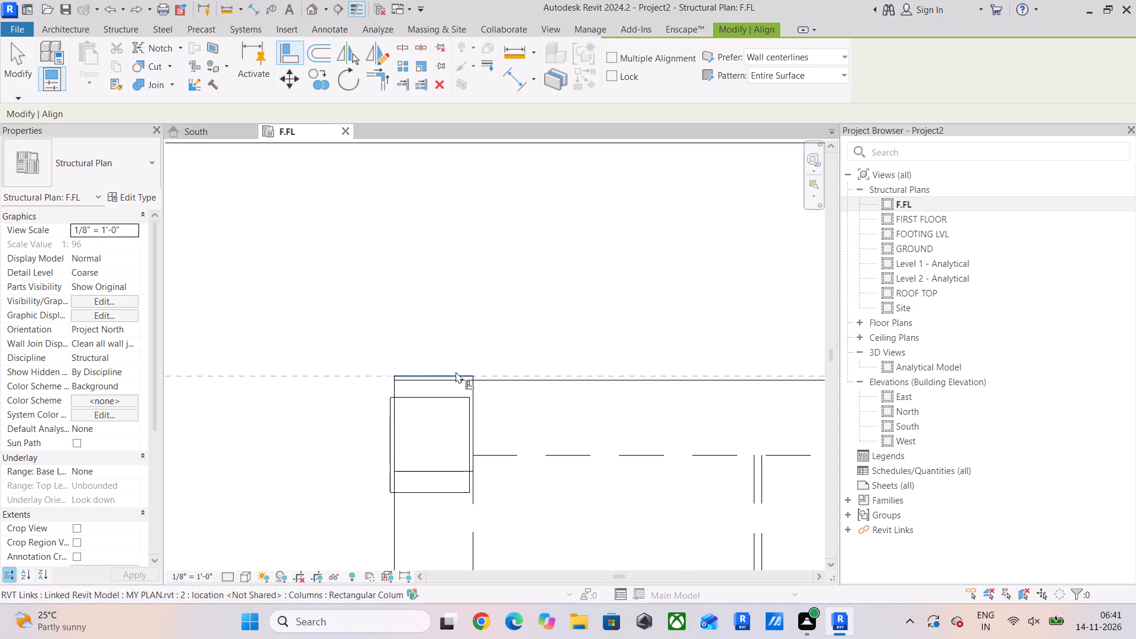
click(451, 397)
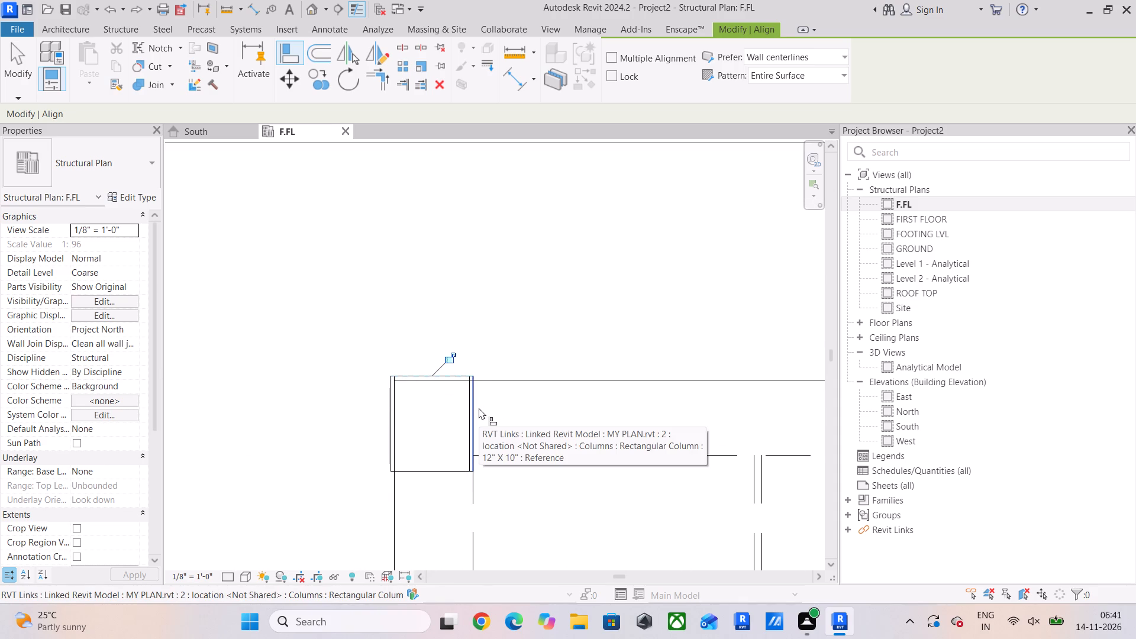
click(479, 408)
click(469, 416)
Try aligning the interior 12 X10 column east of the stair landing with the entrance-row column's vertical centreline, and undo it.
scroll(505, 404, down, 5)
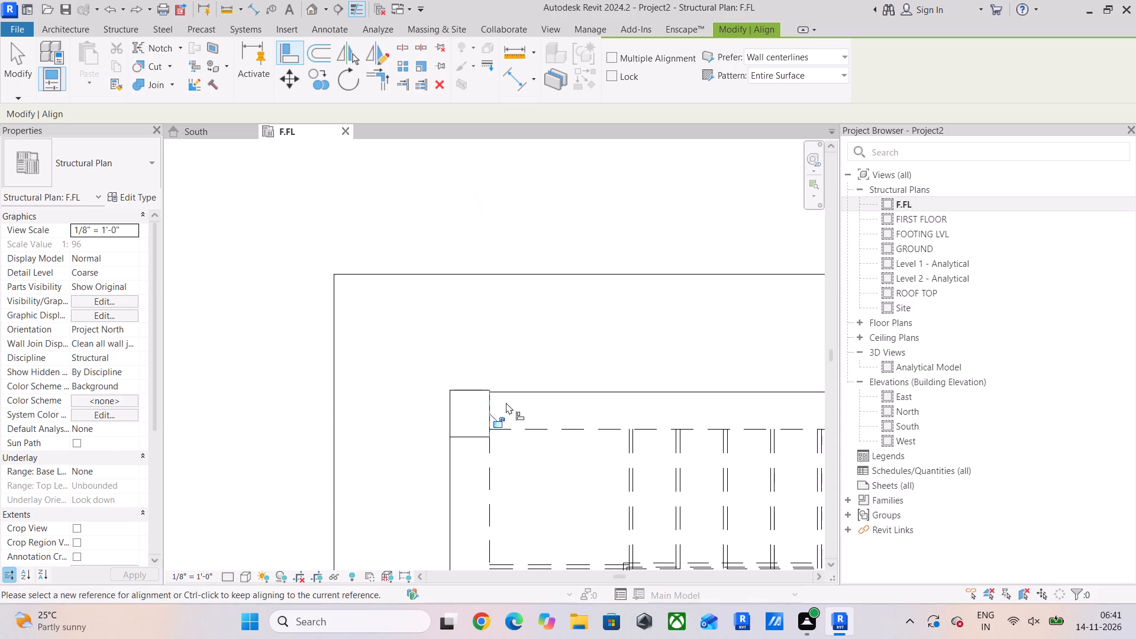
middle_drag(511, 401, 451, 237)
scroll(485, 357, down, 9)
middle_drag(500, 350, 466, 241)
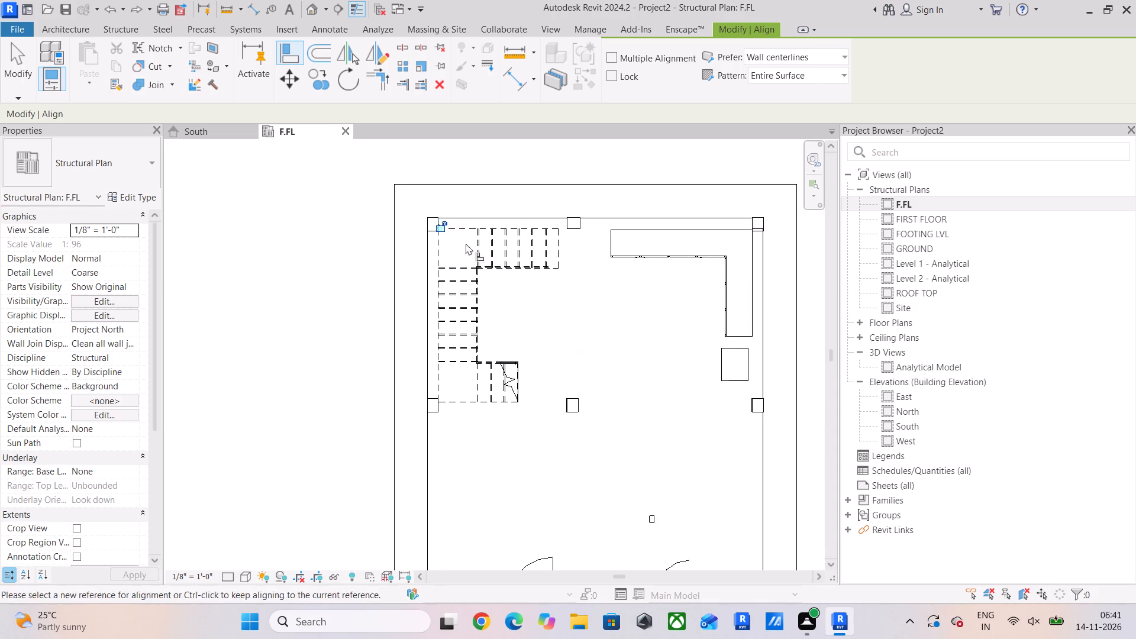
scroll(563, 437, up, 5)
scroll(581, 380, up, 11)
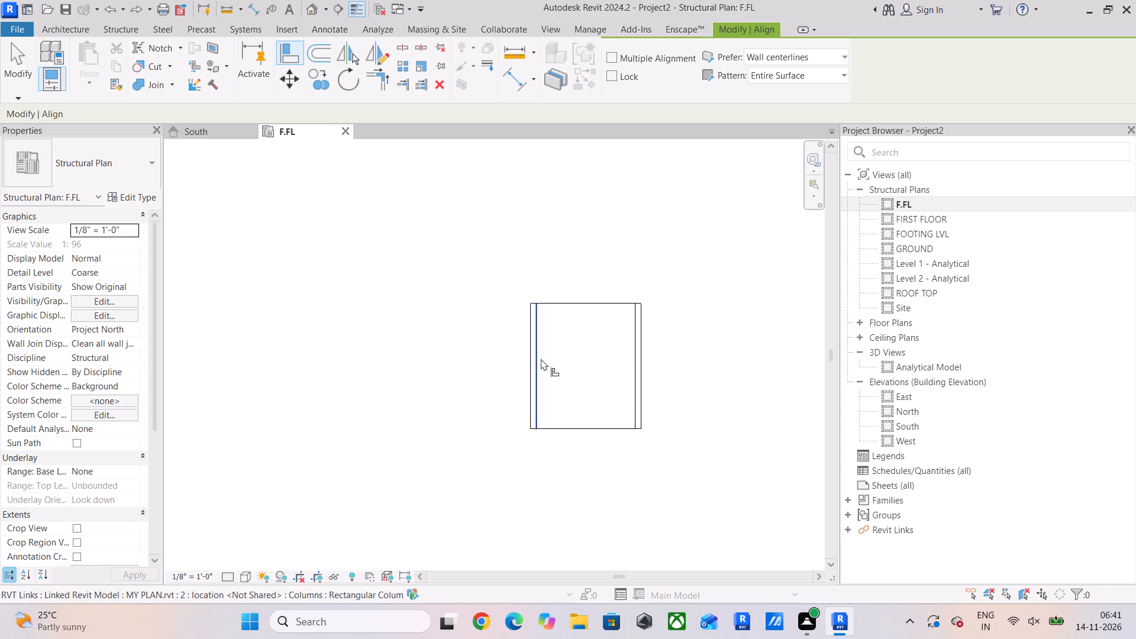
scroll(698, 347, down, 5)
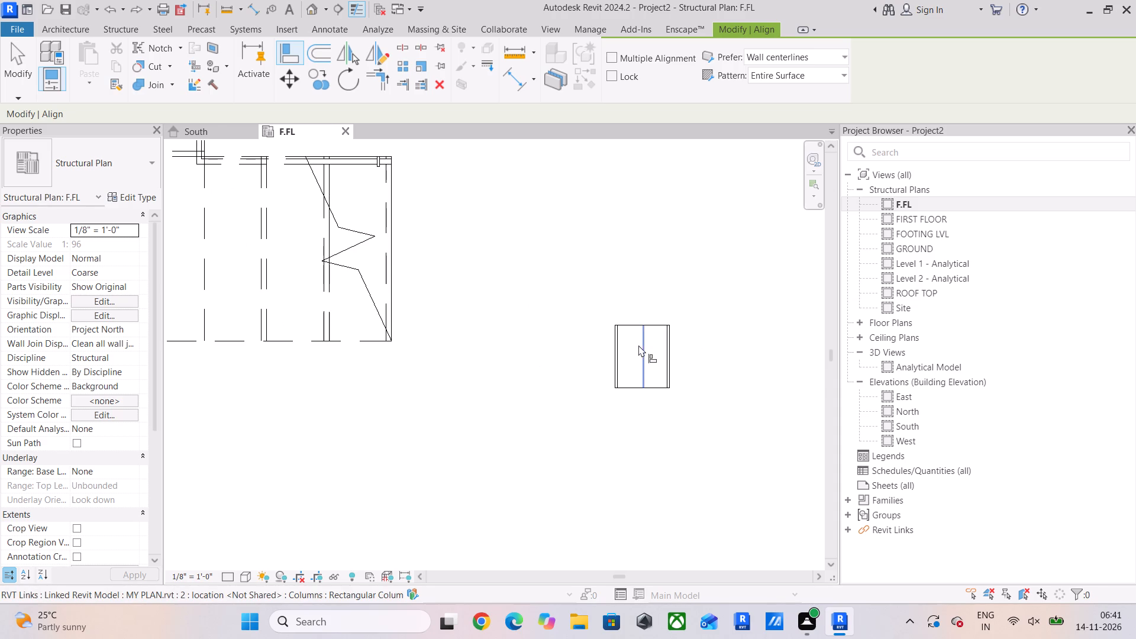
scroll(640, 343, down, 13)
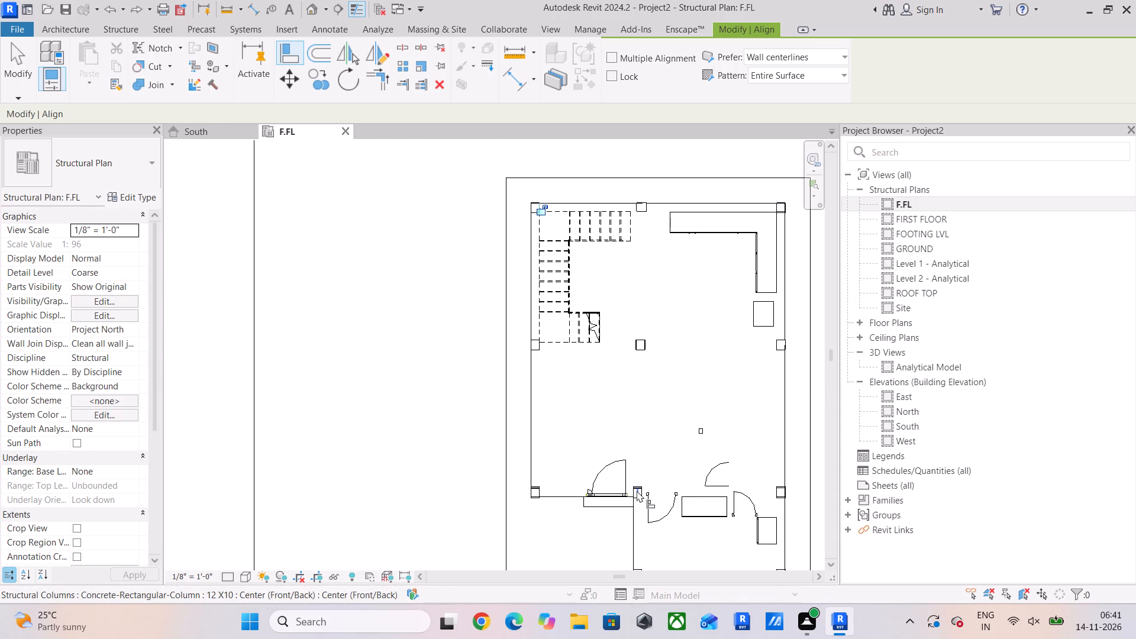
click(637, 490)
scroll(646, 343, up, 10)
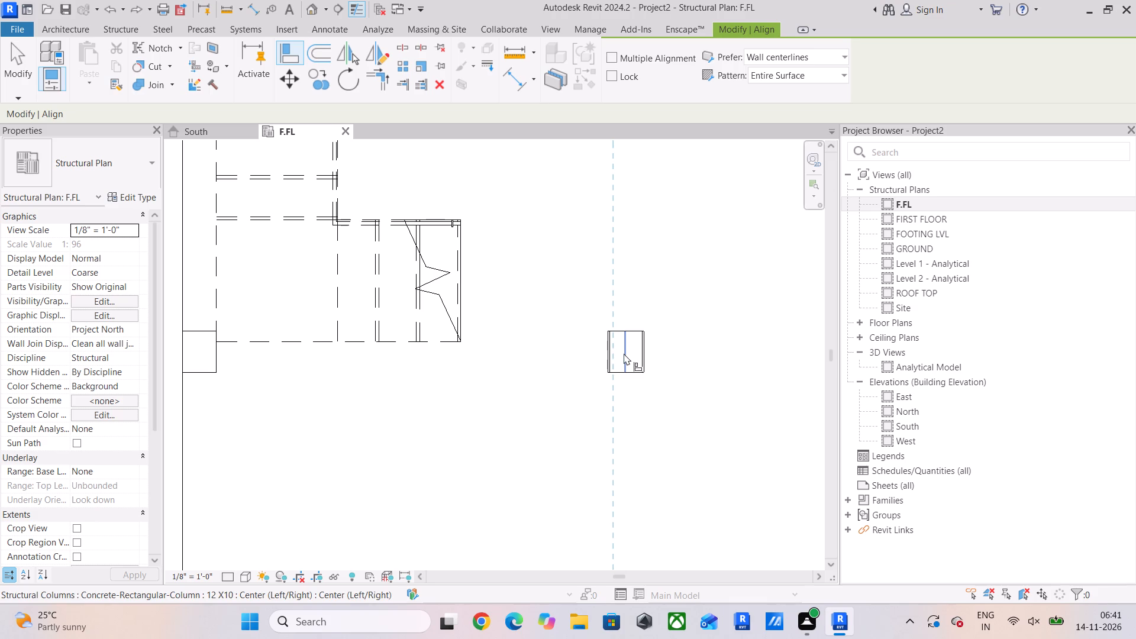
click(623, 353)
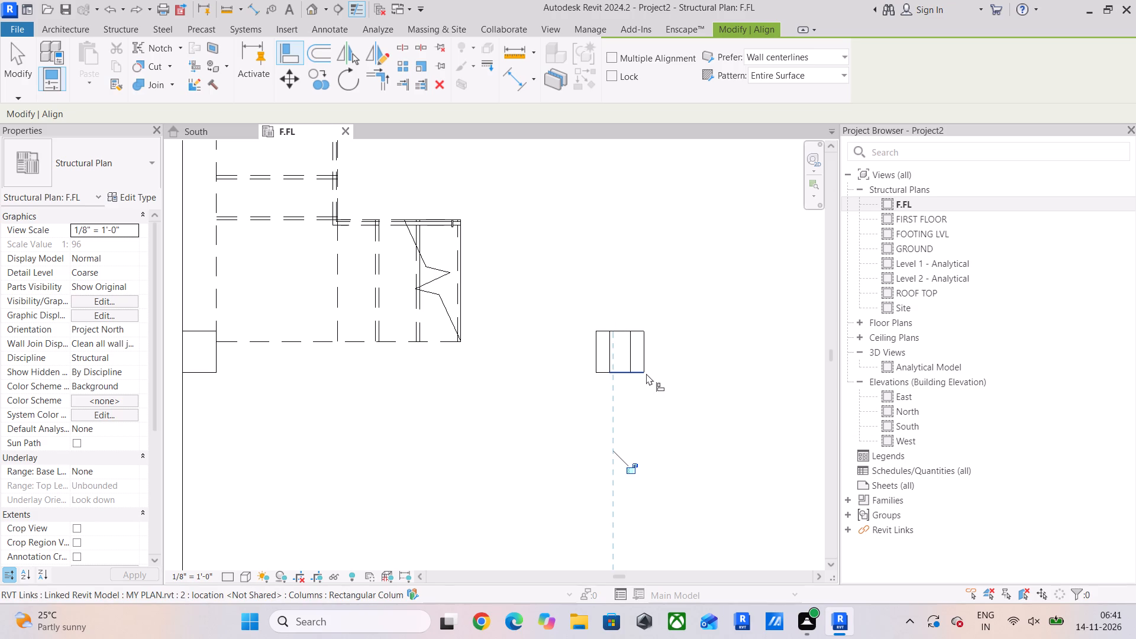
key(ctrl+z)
Align the vertical centreline of the interior 12 X10 column east of the stair landing with the entrance-row column's centreline.
scroll(686, 354, down, 11)
middle_drag(719, 347, 624, 321)
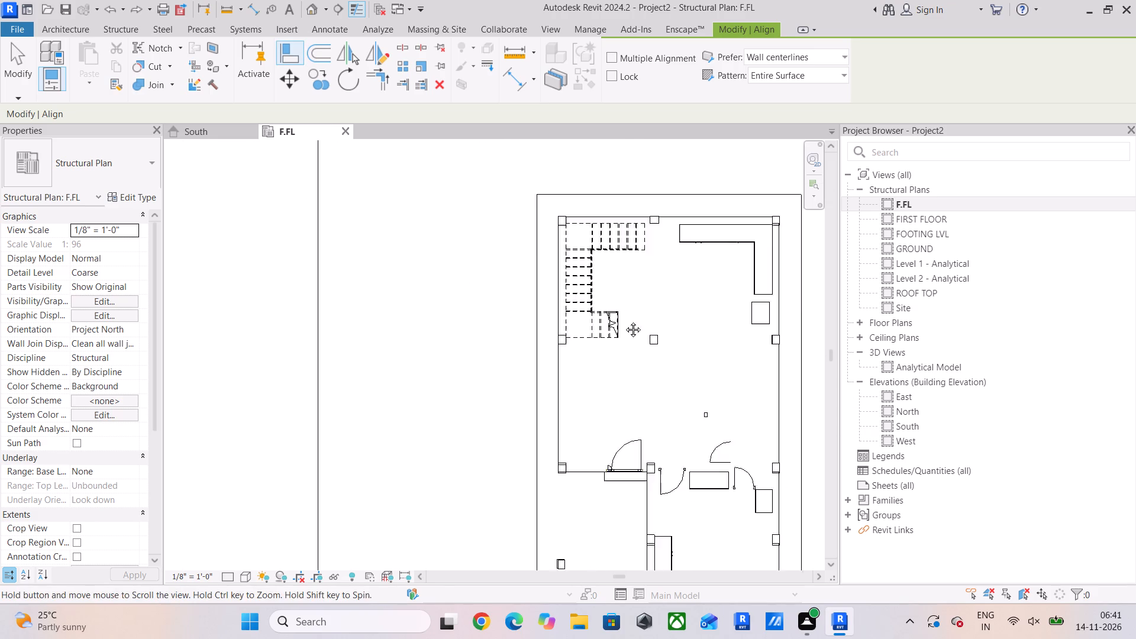
middle_drag(624, 321, 608, 314)
scroll(565, 367, up, 5)
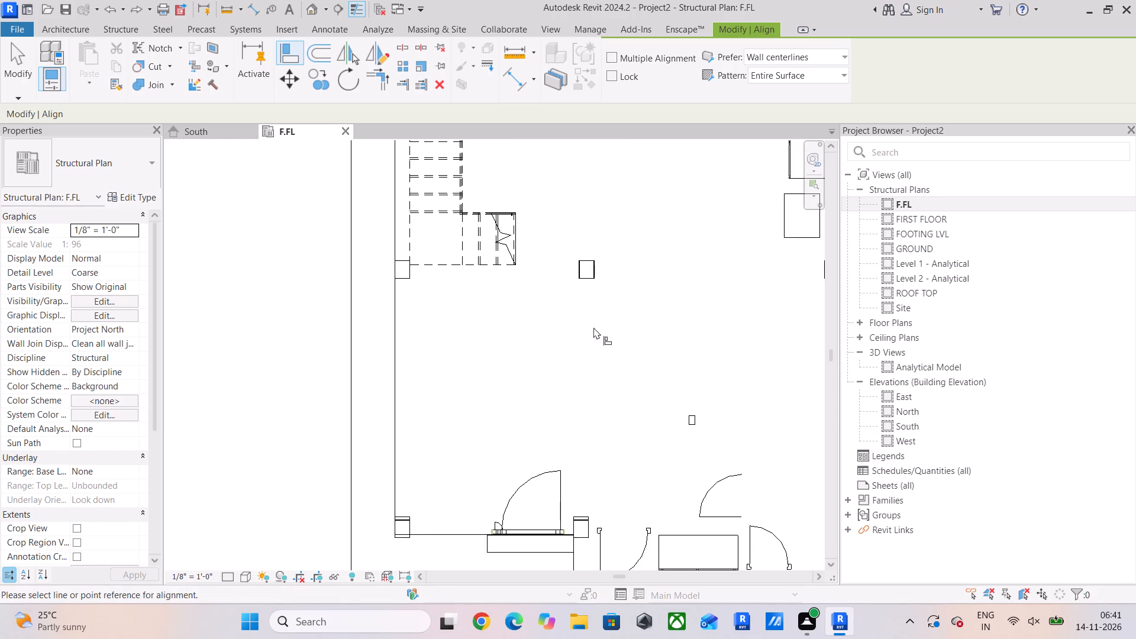
drag(581, 520, 586, 511)
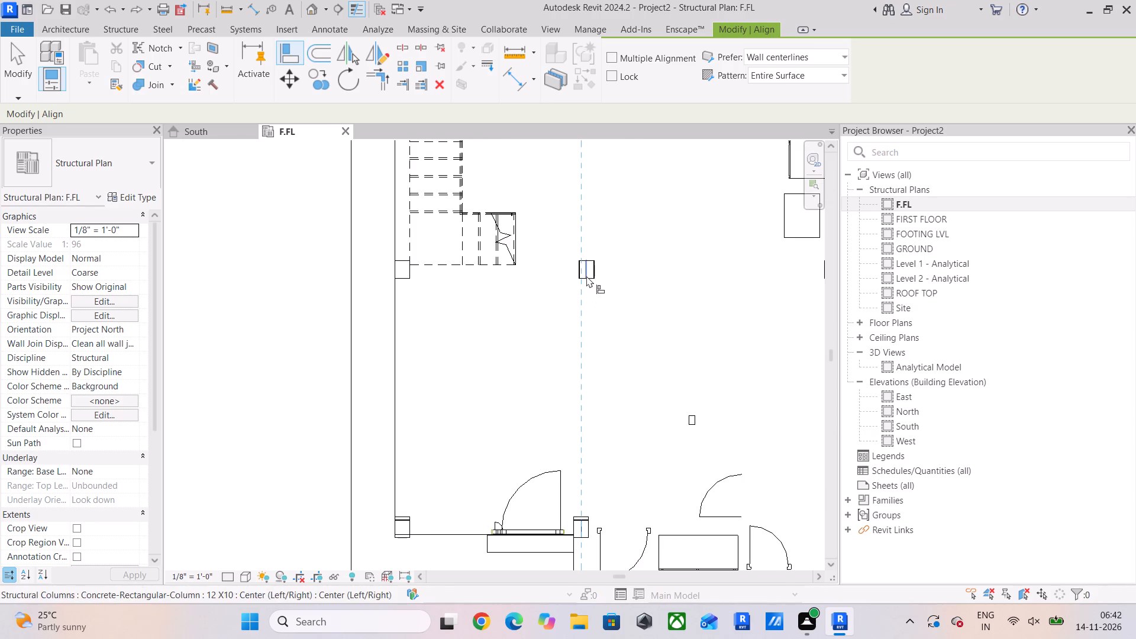
click(585, 273)
key(Escape)
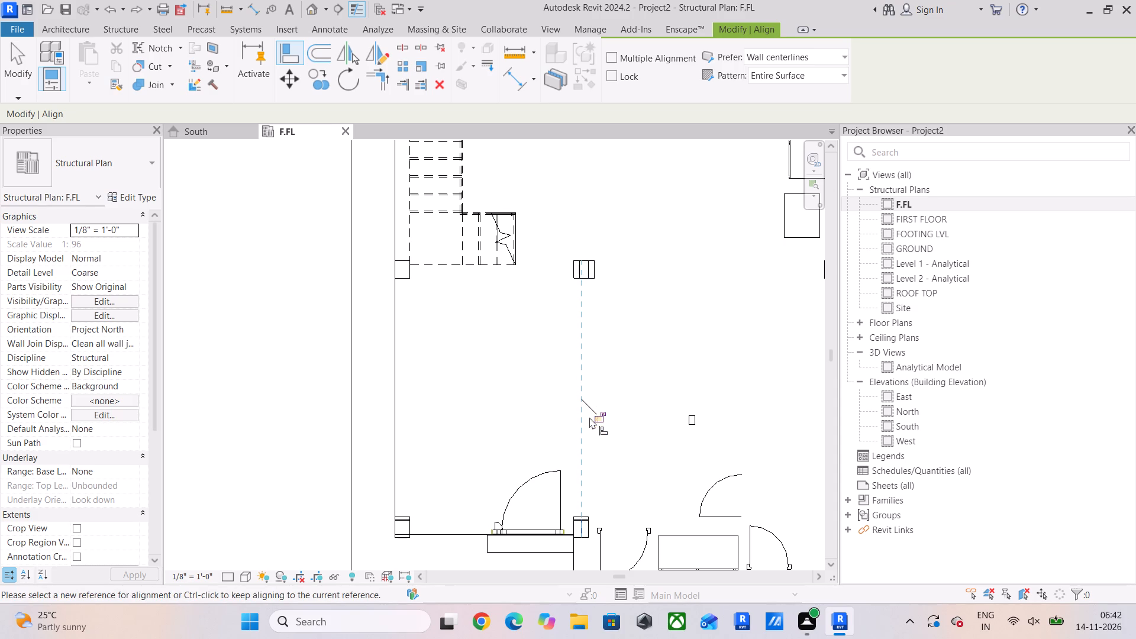
Place another 12 X10 column, matching the entrance-row column, over the small linked rectangle in the hall north of the entrance row.
scroll(654, 377, down, 4)
middle_drag(624, 373, 573, 370)
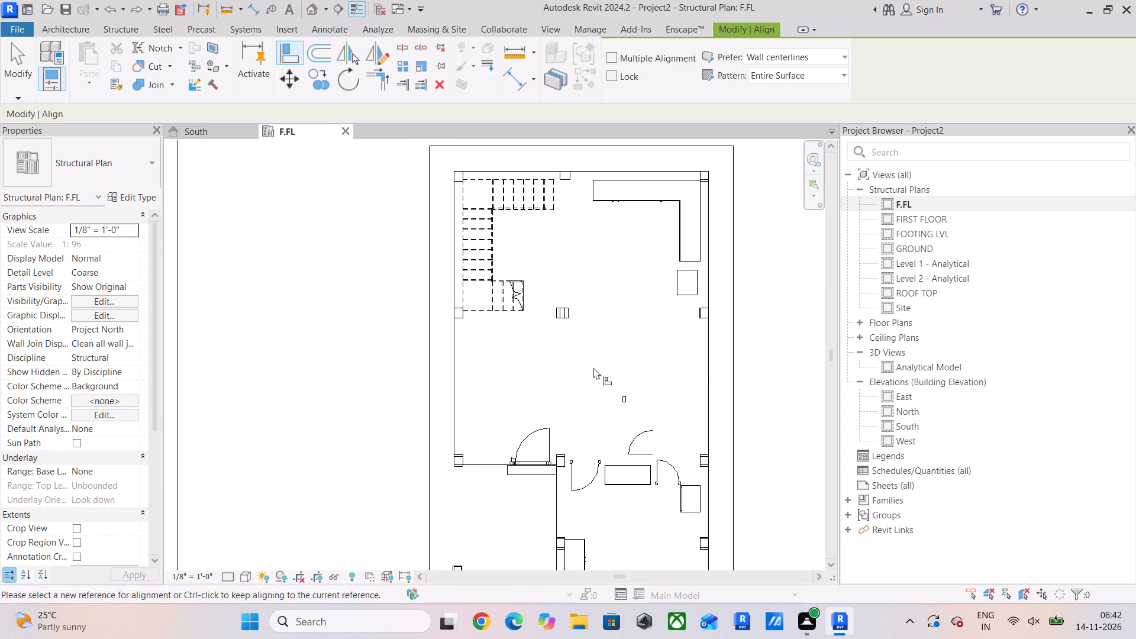
middle_drag(602, 420, 585, 340)
scroll(622, 287, up, 2)
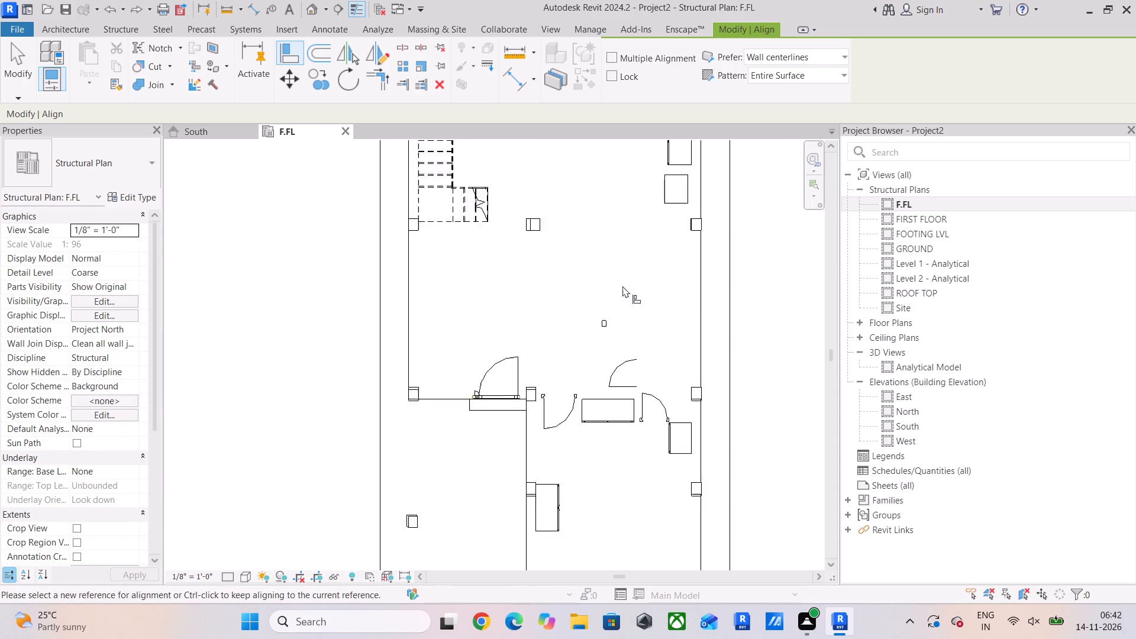
scroll(622, 286, up, 3)
scroll(595, 364, up, 3)
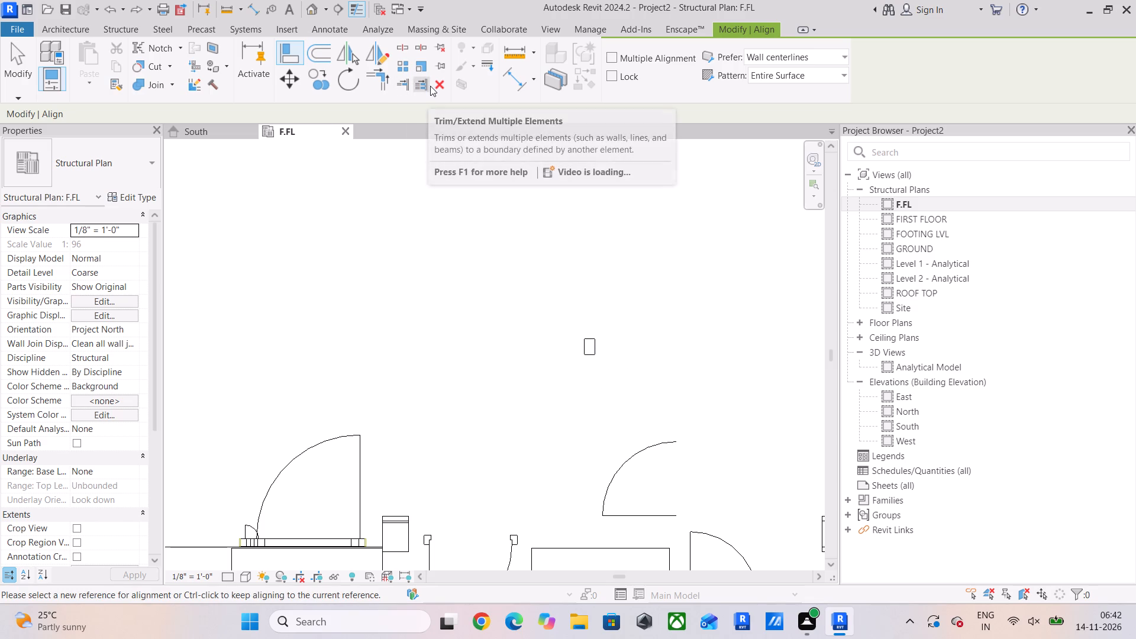
scroll(447, 310, down, 4)
middle_drag(450, 308, 337, 308)
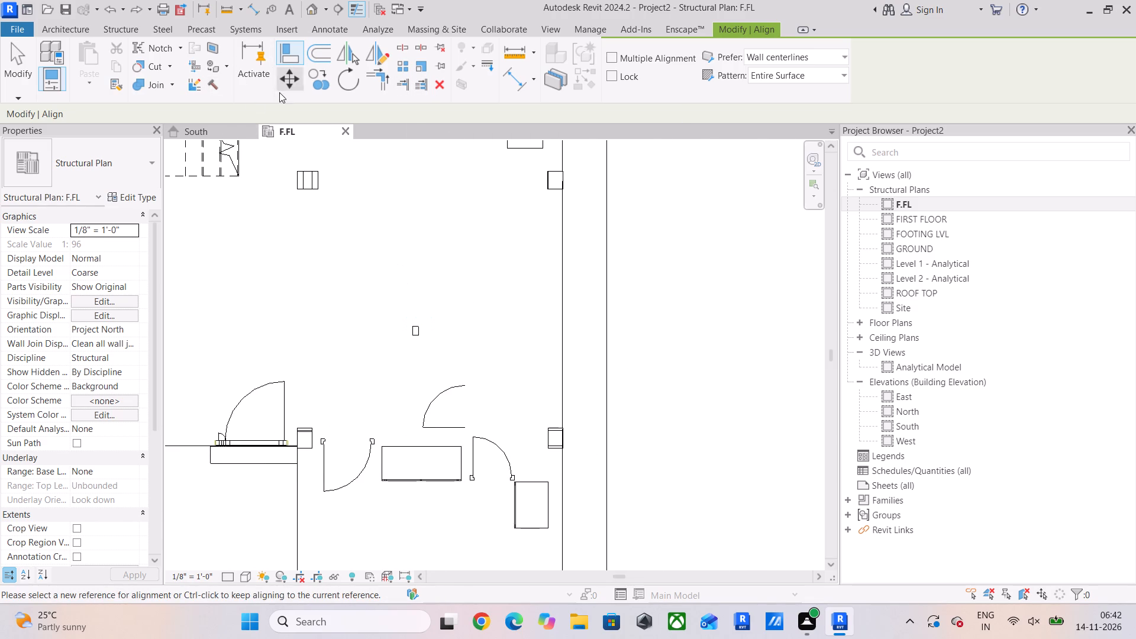
click(18, 70)
click(309, 444)
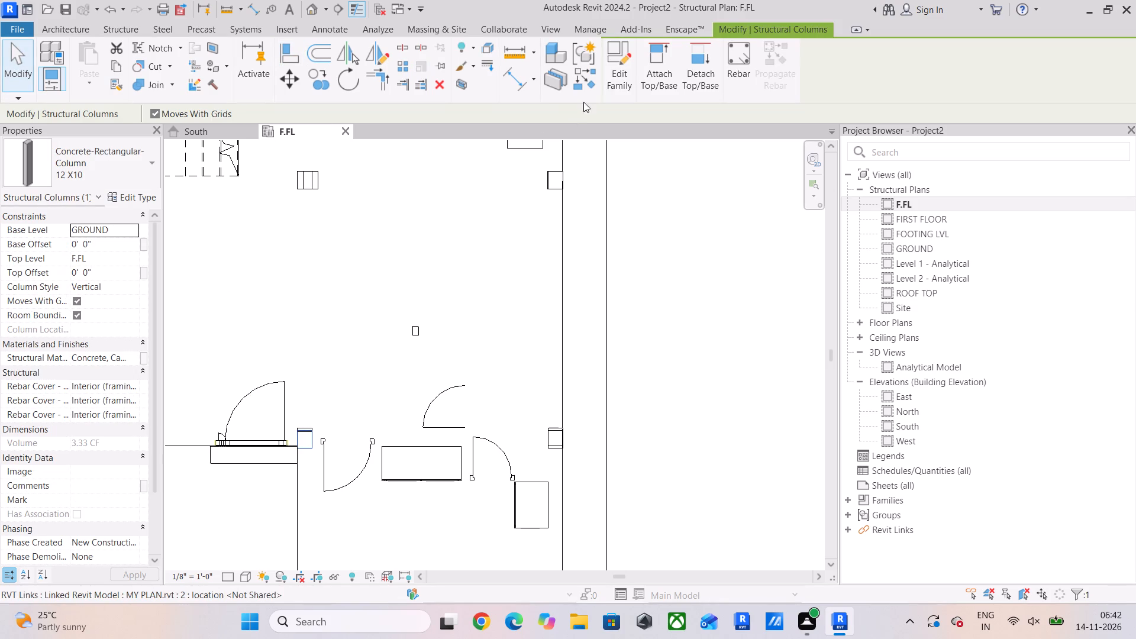
click(592, 82)
scroll(405, 333, up, 7)
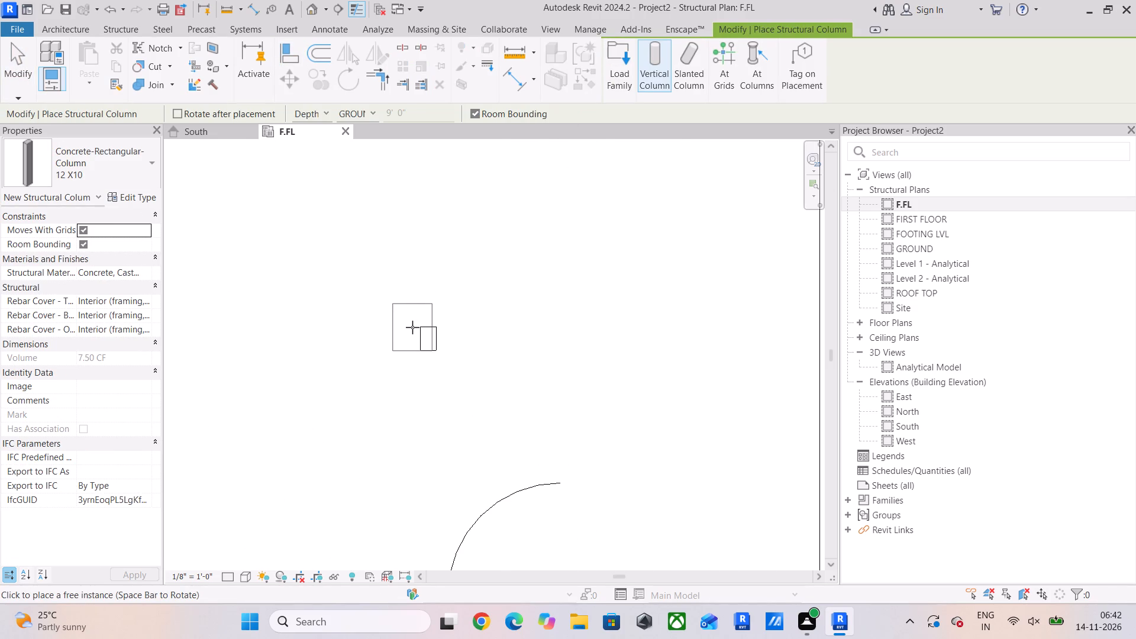
click(412, 323)
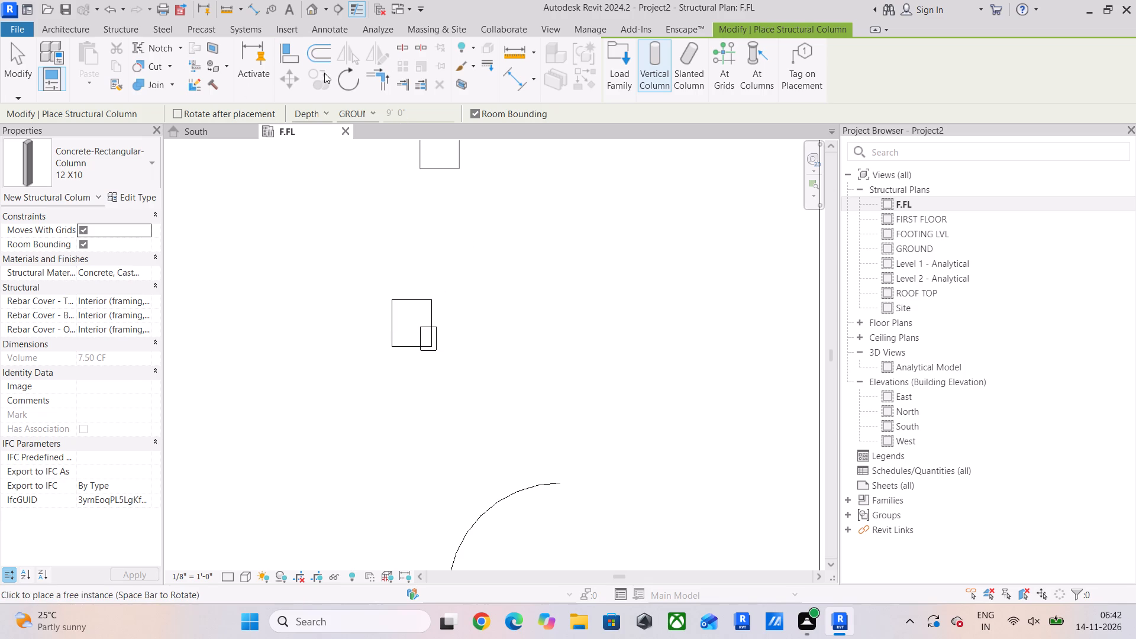
Align the new hall column's south and east edges with those of the small linked rectangle.
click(299, 56)
scroll(435, 370, up, 3)
click(429, 347)
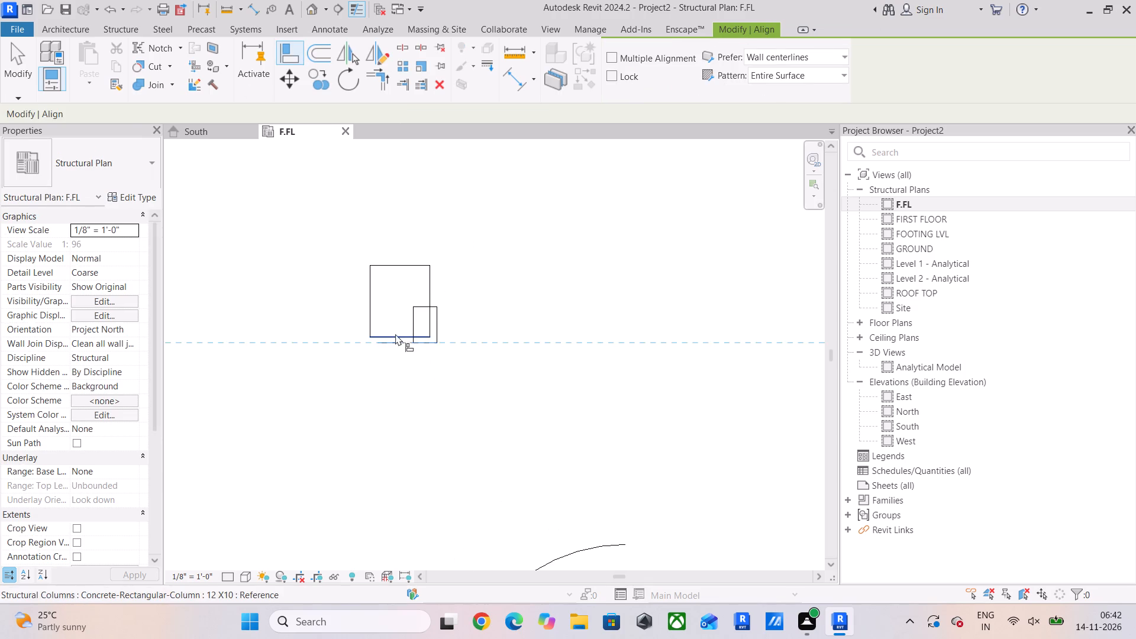
click(395, 334)
click(439, 318)
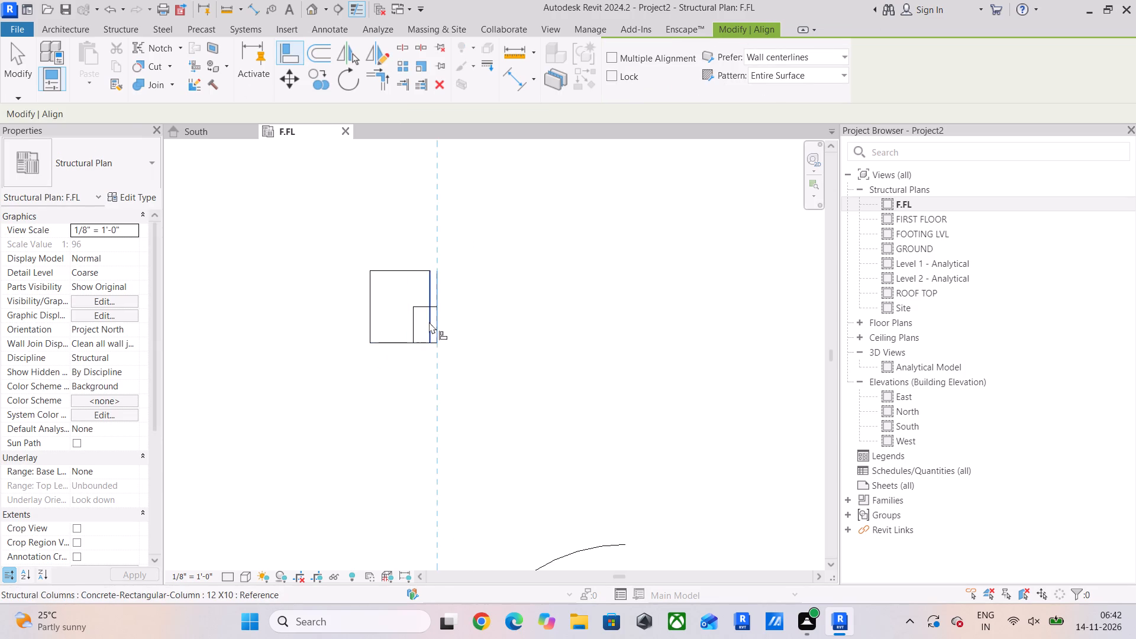
click(429, 322)
scroll(410, 368, down, 8)
click(20, 76)
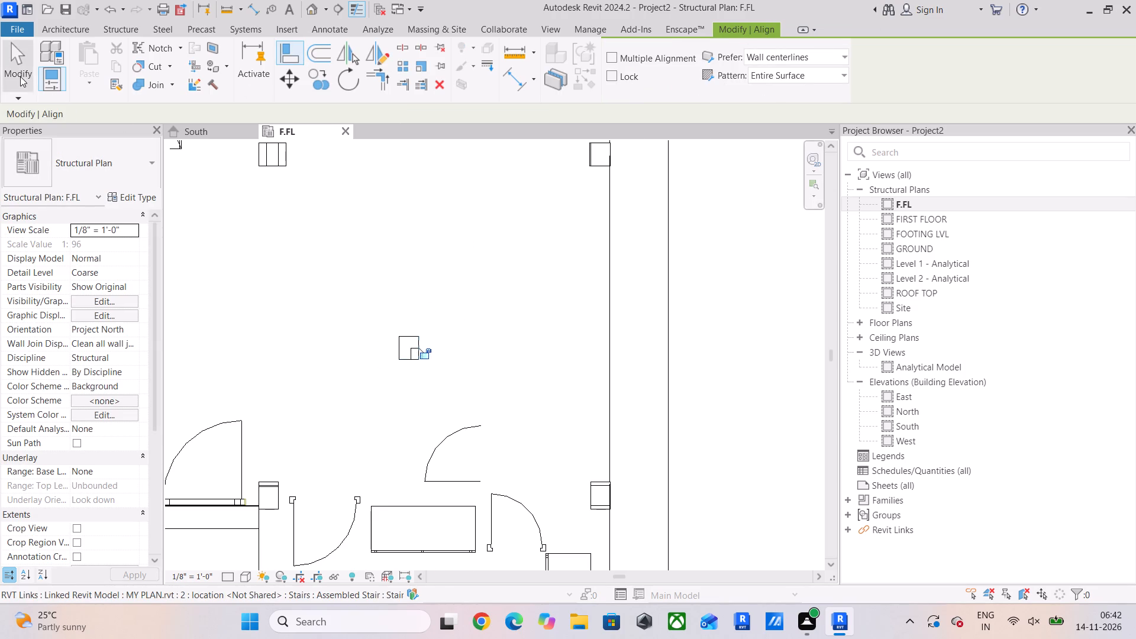
Select the linked MY PLAN model in the F.FL plan.
scroll(391, 312, down, 10)
middle_drag(454, 331, 462, 359)
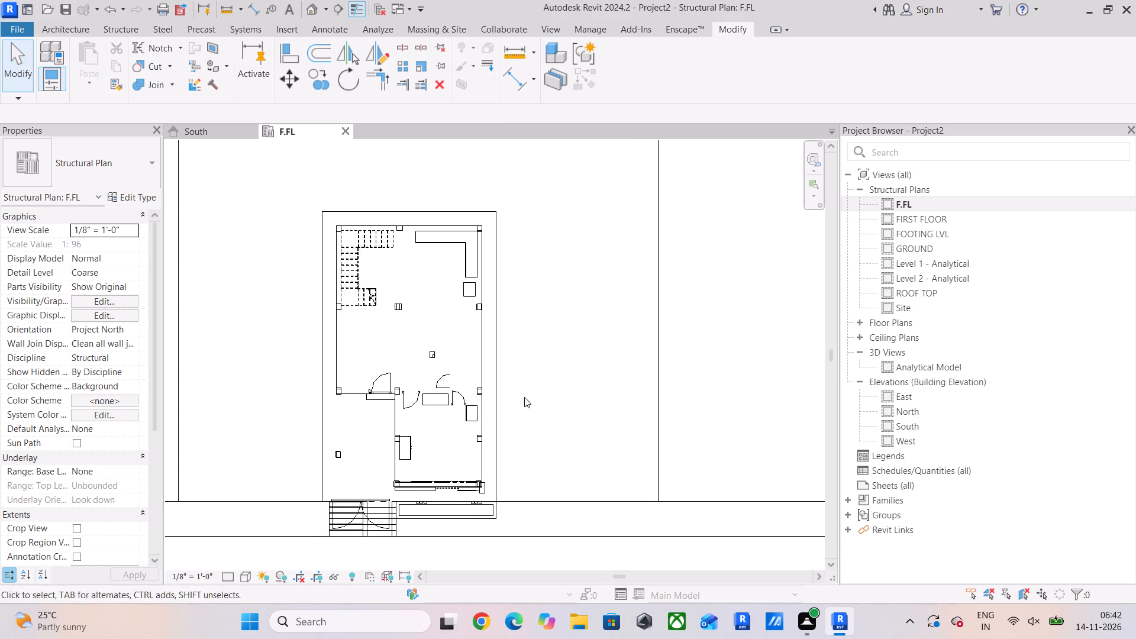
click(656, 279)
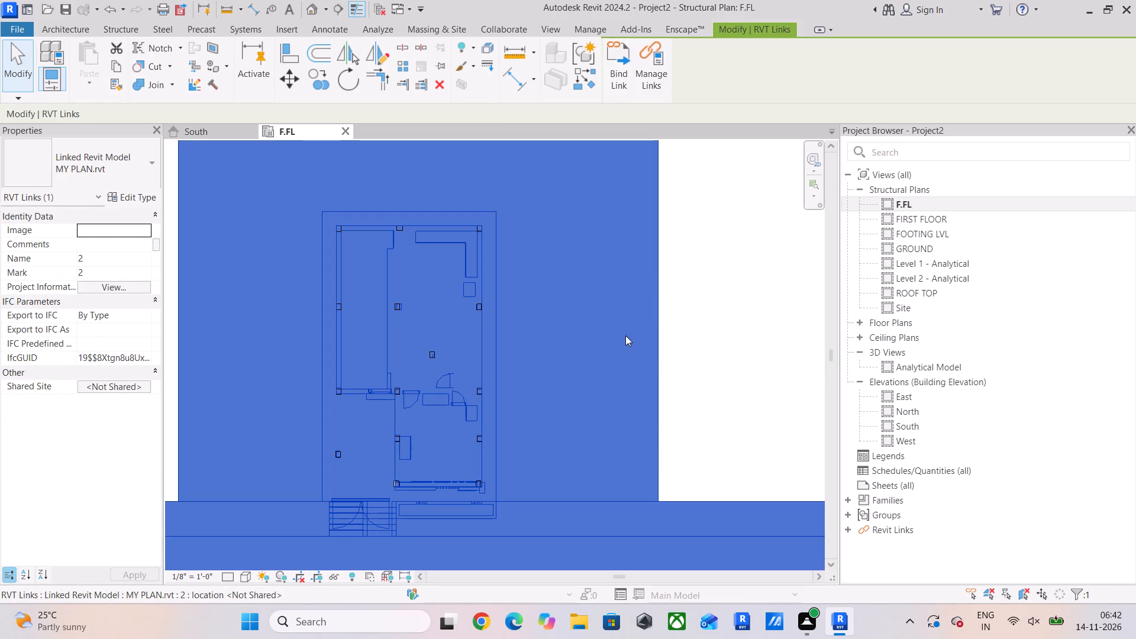
Temporarily hide the linked MY PLAN.rvt model in the F.FL structural plan.
text(HH)
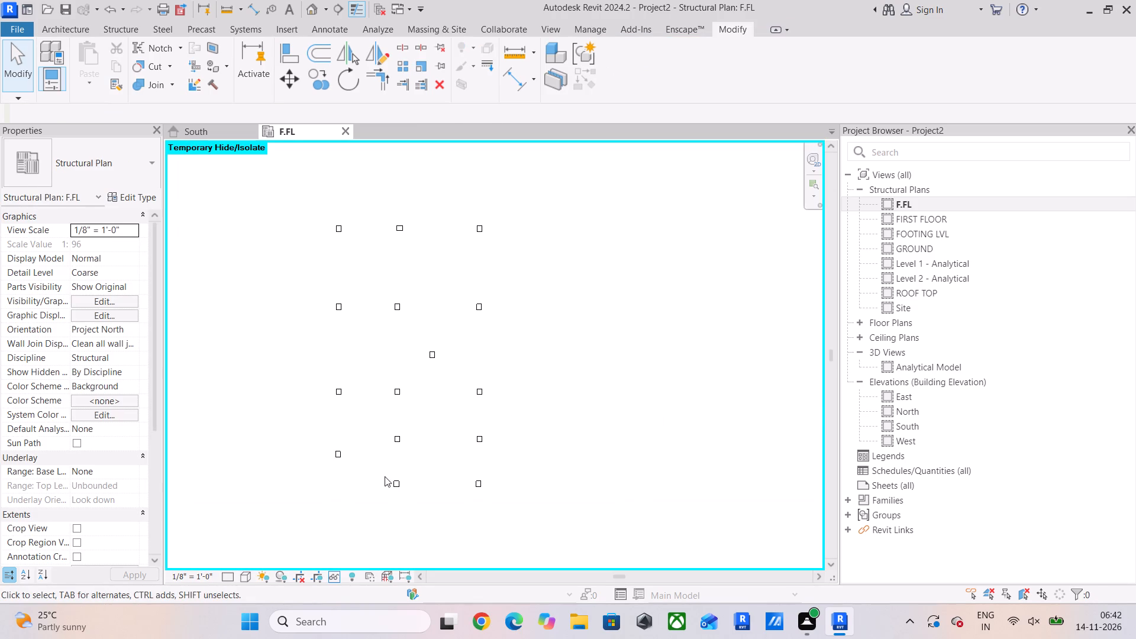
Draw a horizontal detail line about 2'-0" long outward from the right-side midpoint of the bottom-row column nearest the plan's middle.
scroll(385, 476, up, 7)
scroll(438, 488, down, 8)
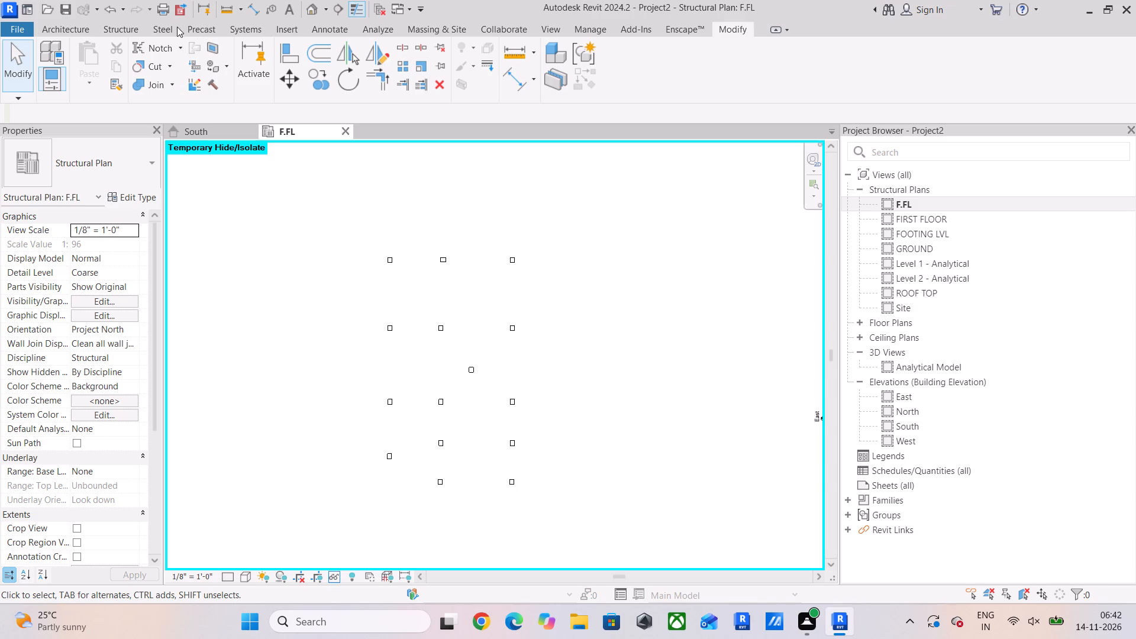
click(334, 29)
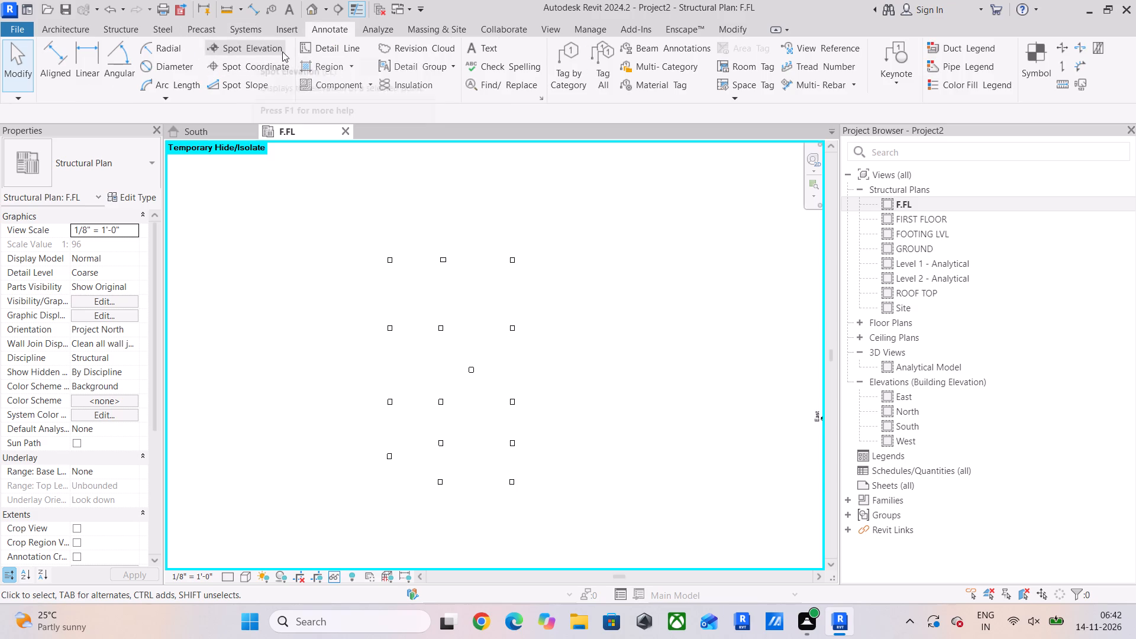
click(327, 44)
scroll(473, 511, up, 5)
scroll(402, 476, up, 6)
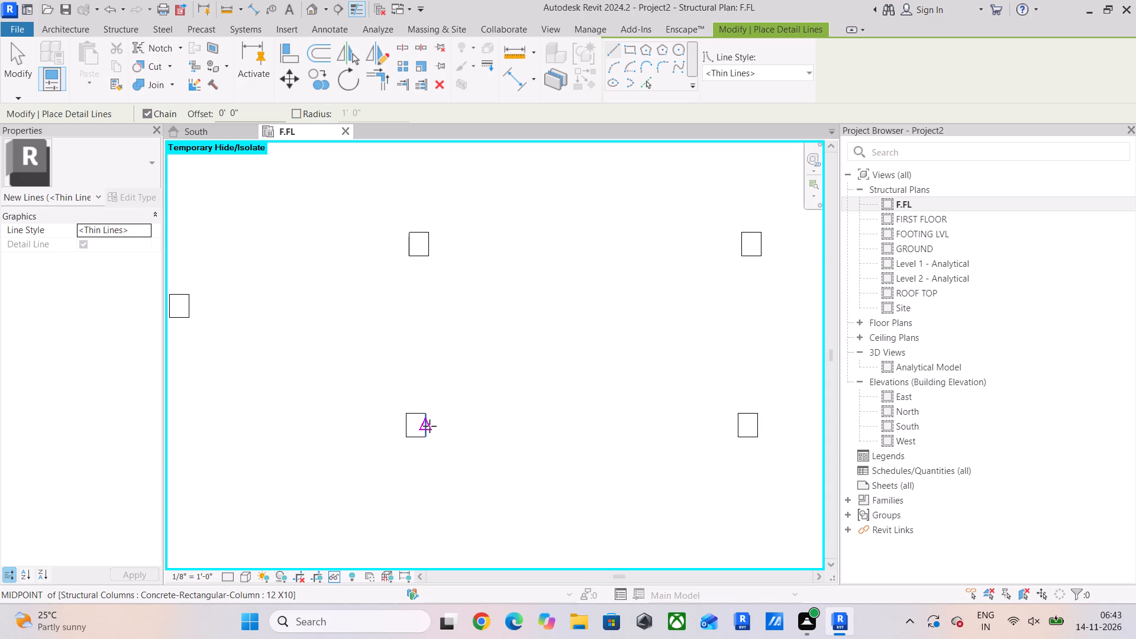
scroll(430, 426, up, 3)
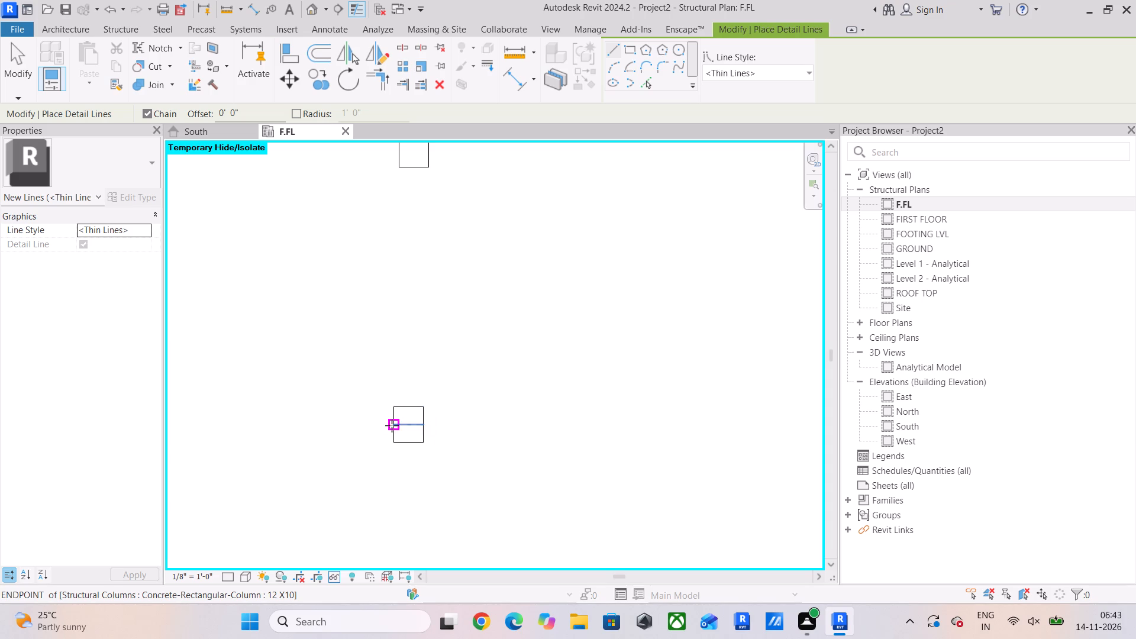
click(422, 427)
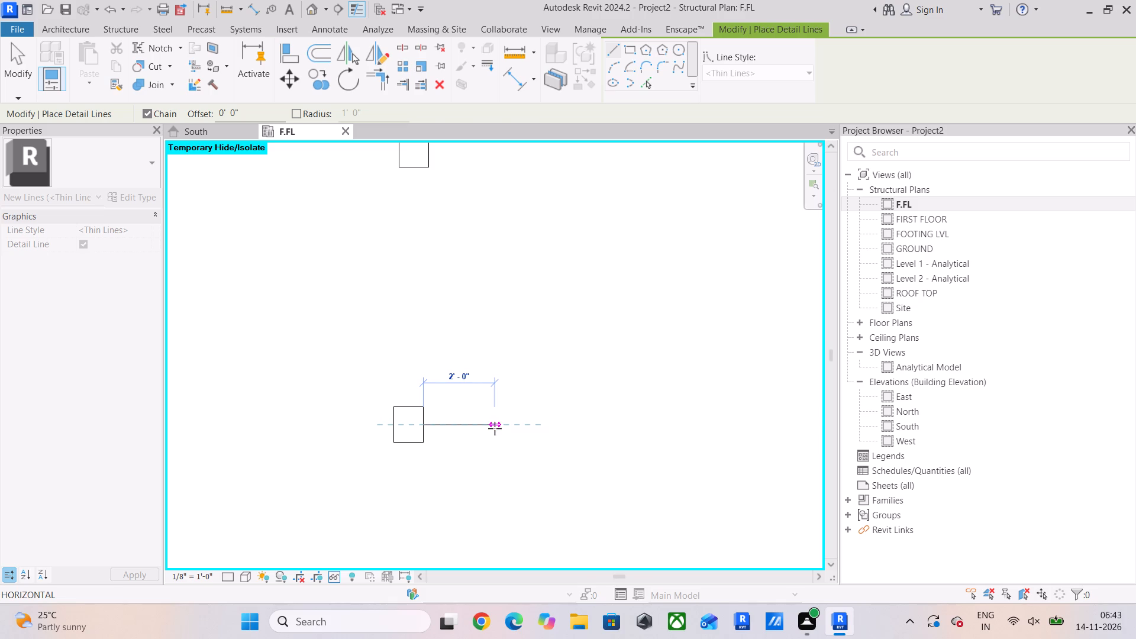
click(495, 428)
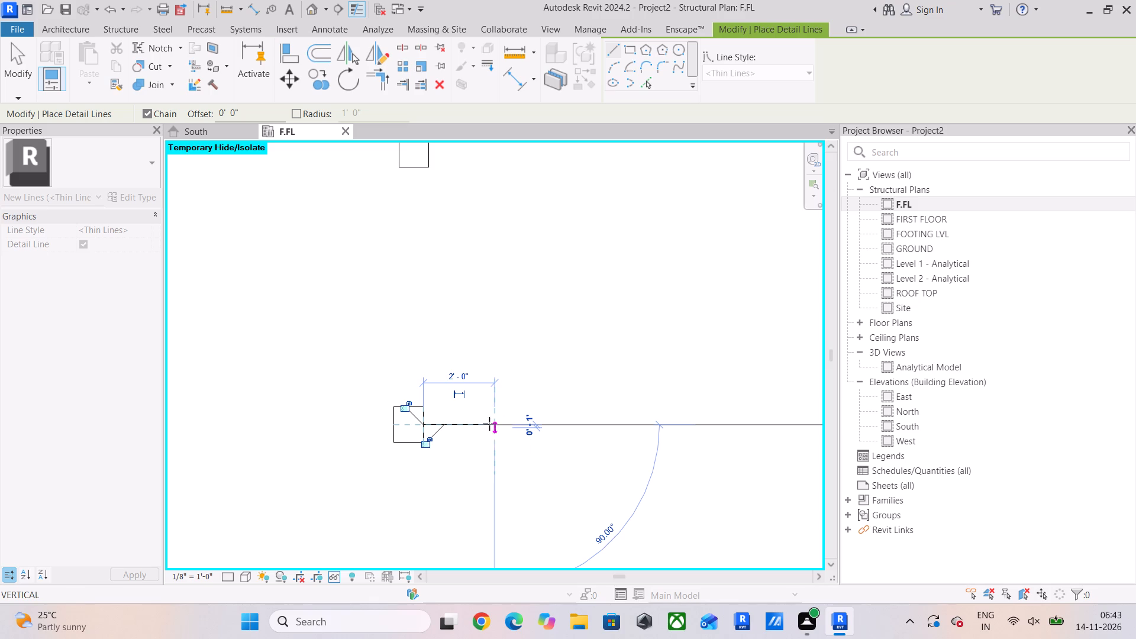
key(Escape)
key(Escape)
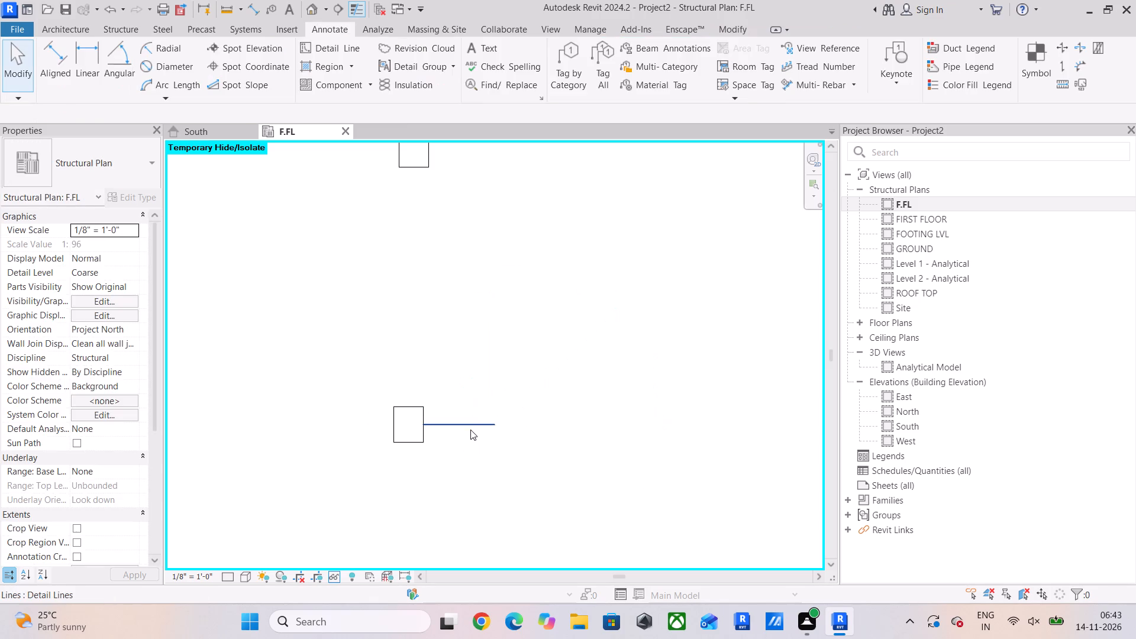
Set the horizontal detail line's length to 2'1".
click(470, 428)
click(460, 375)
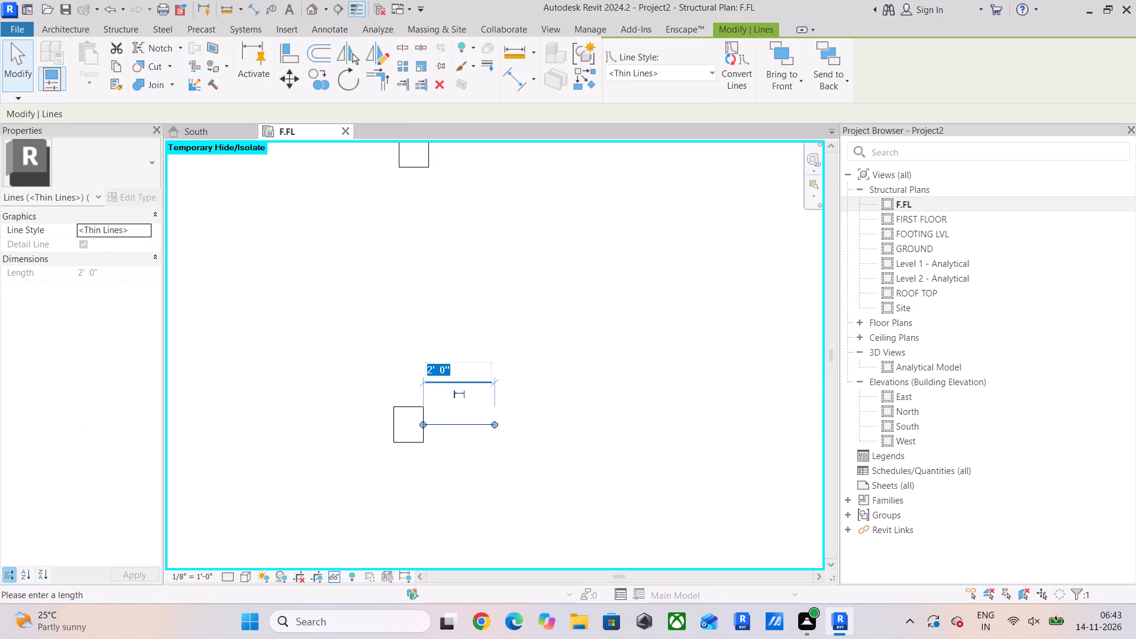
text(21')
key(BackSpace)
key(BackSpace)
text('1")
key(Return)
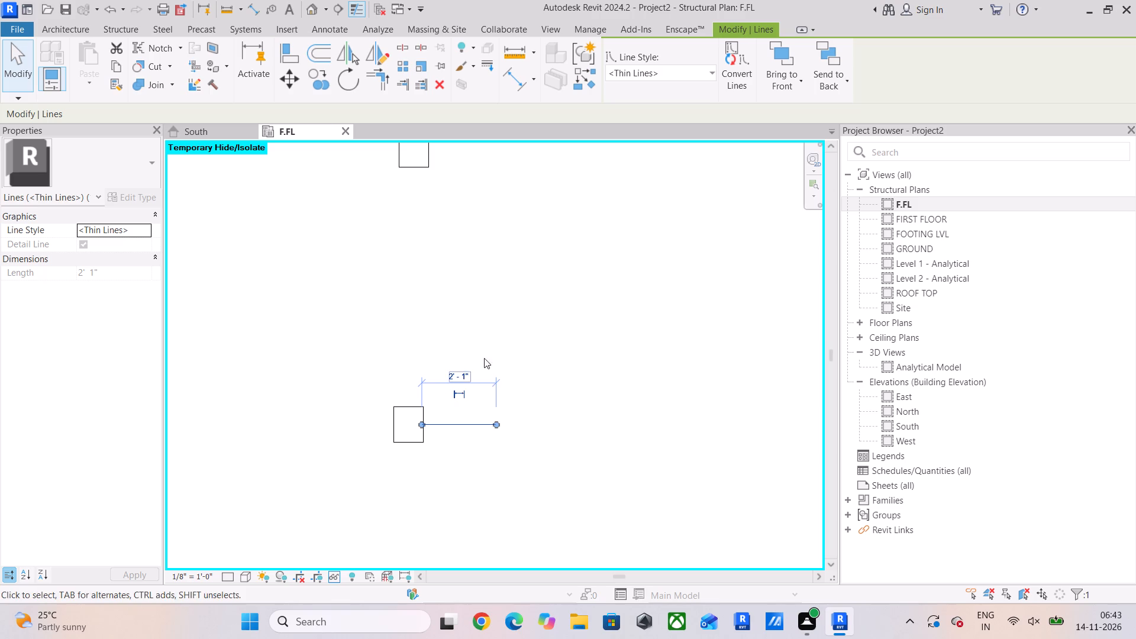
Mirror a copy of the horizontal line about the column's vertical centre axis.
click(375, 55)
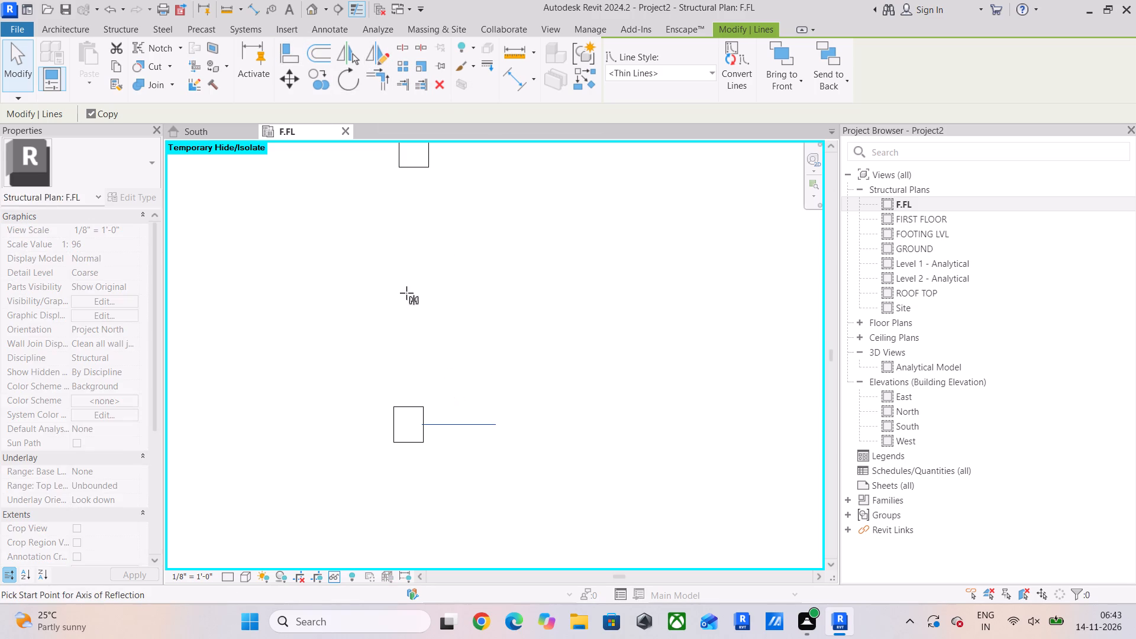
drag(407, 408, 409, 402)
click(410, 346)
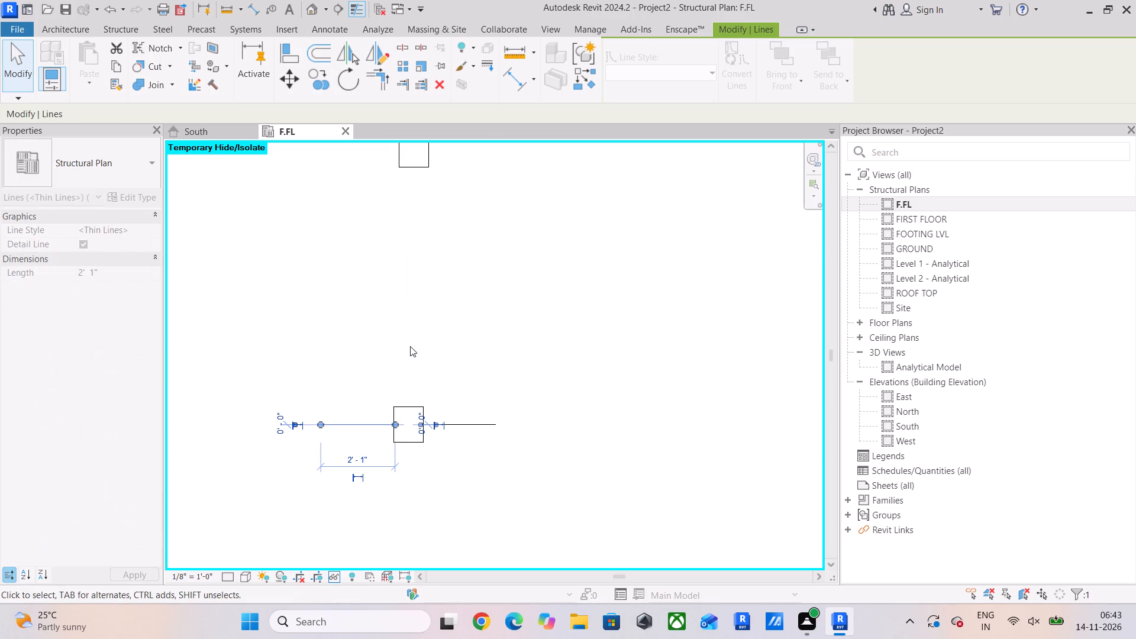
key(Escape)
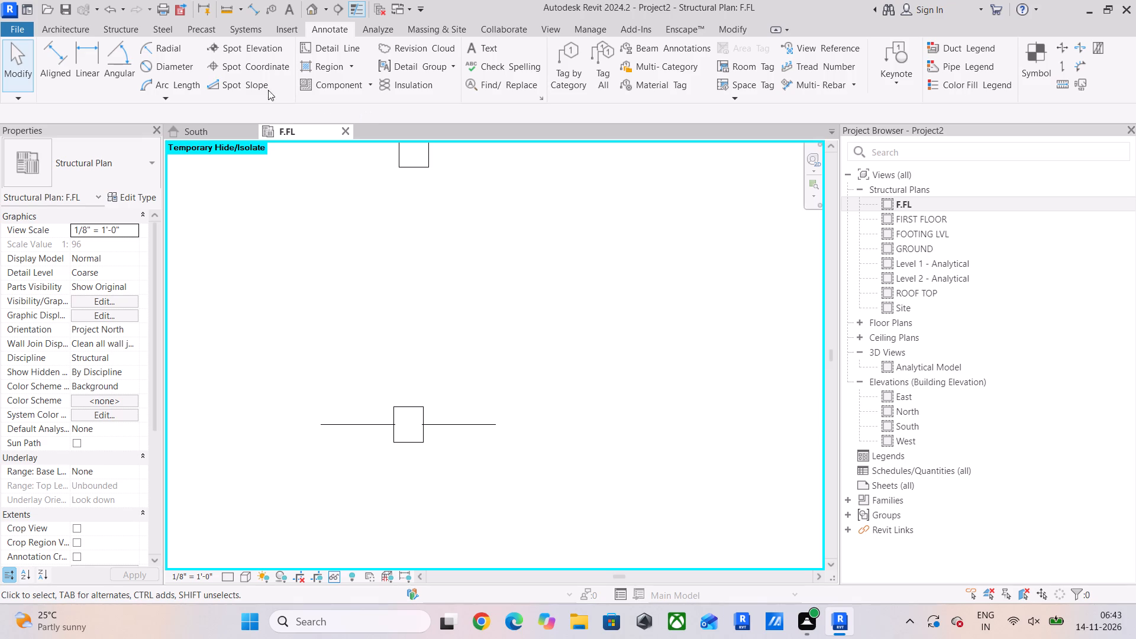
Draw vertical detail lines about 2.5 feet long outward from the midpoints of the column's top and bottom edges.
click(322, 41)
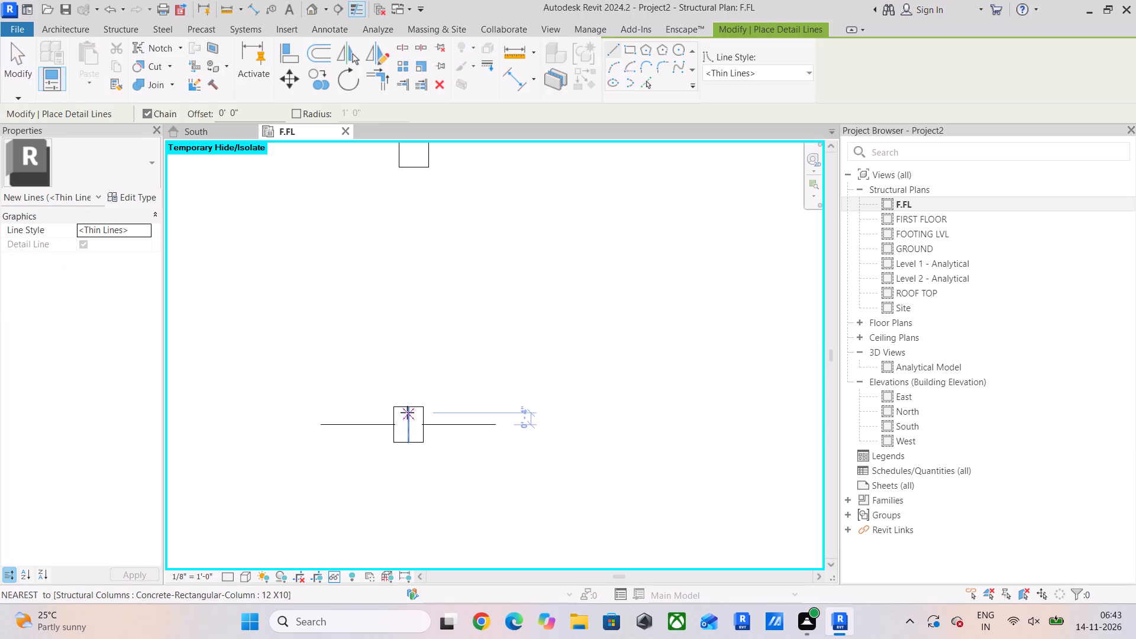
click(410, 407)
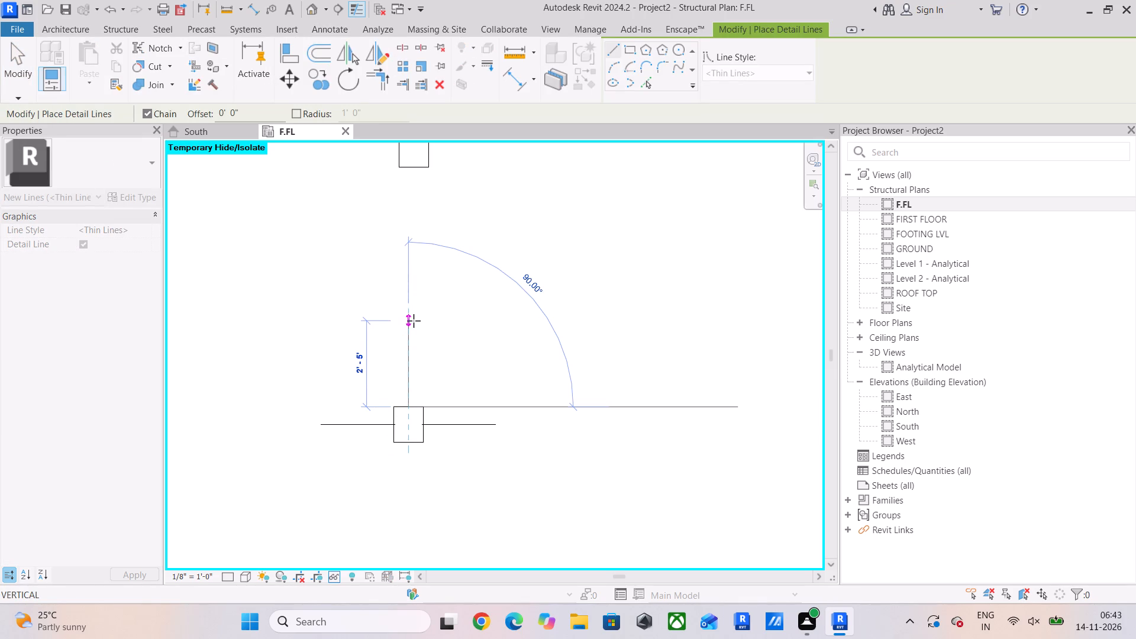
click(414, 318)
key(Escape)
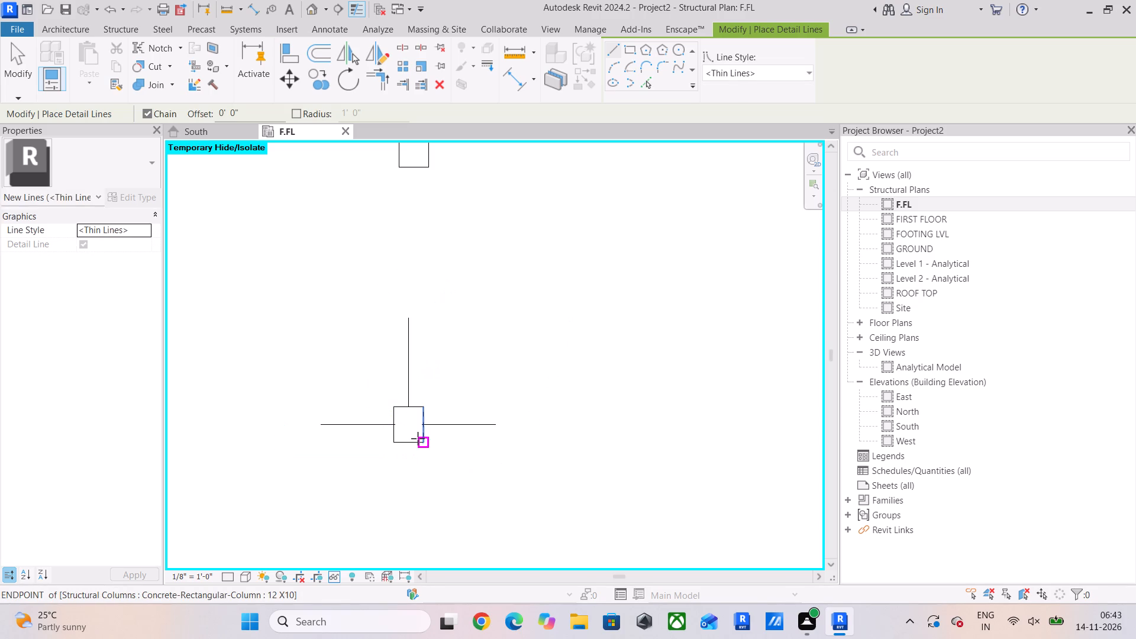
click(411, 442)
middle_drag(411, 484, 408, 397)
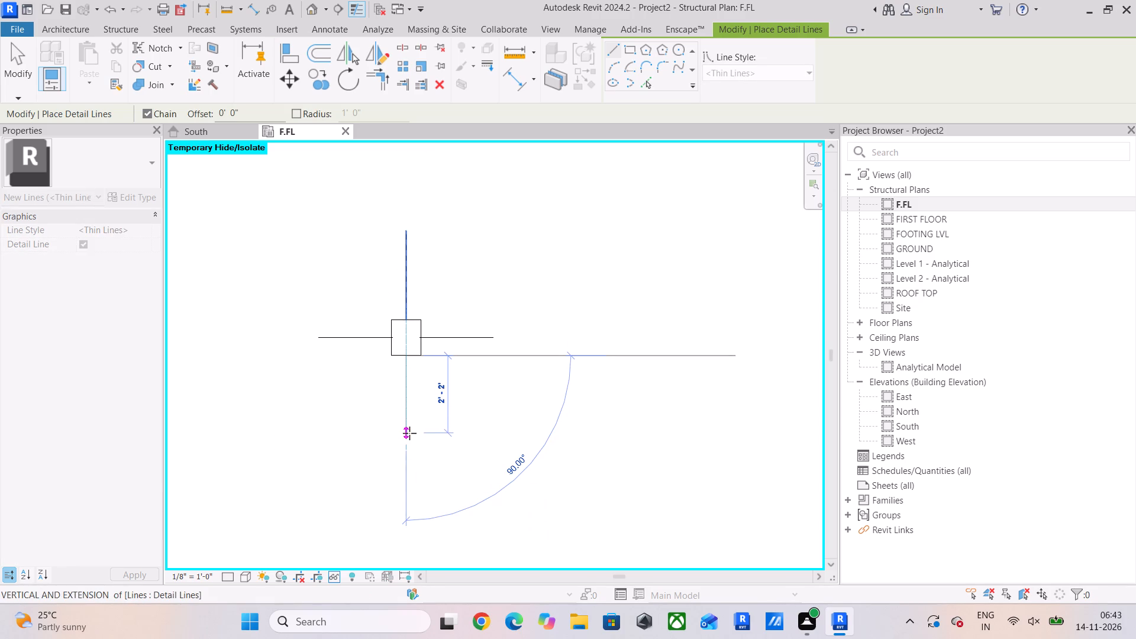
click(409, 444)
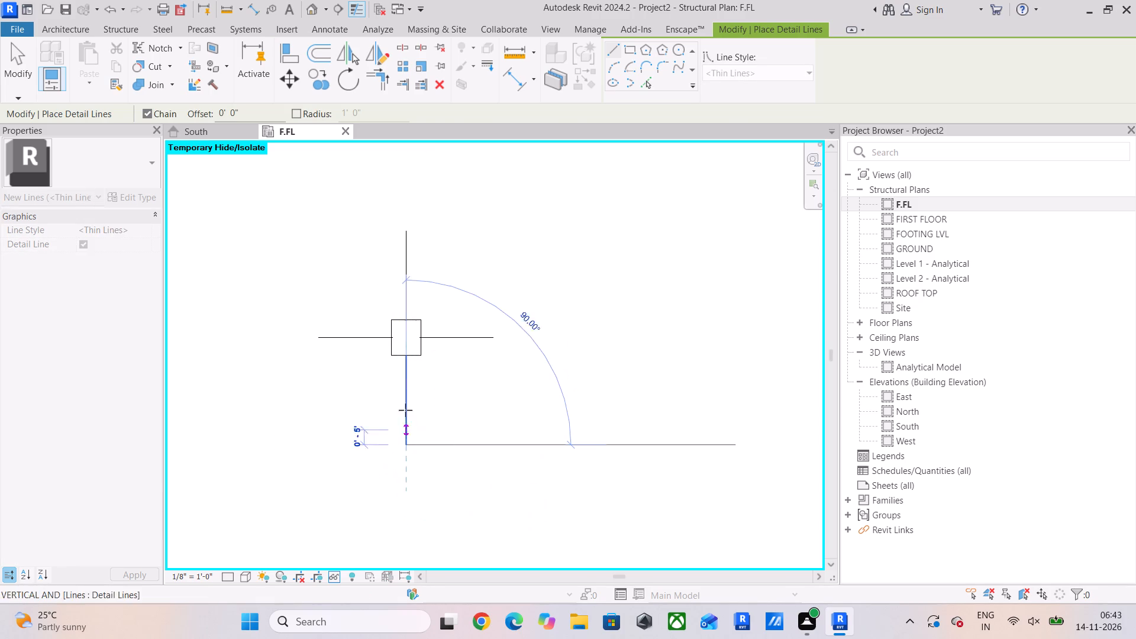
Add a short perpendicular detail line at the outer end of each of the four lines around the column.
click(359, 445)
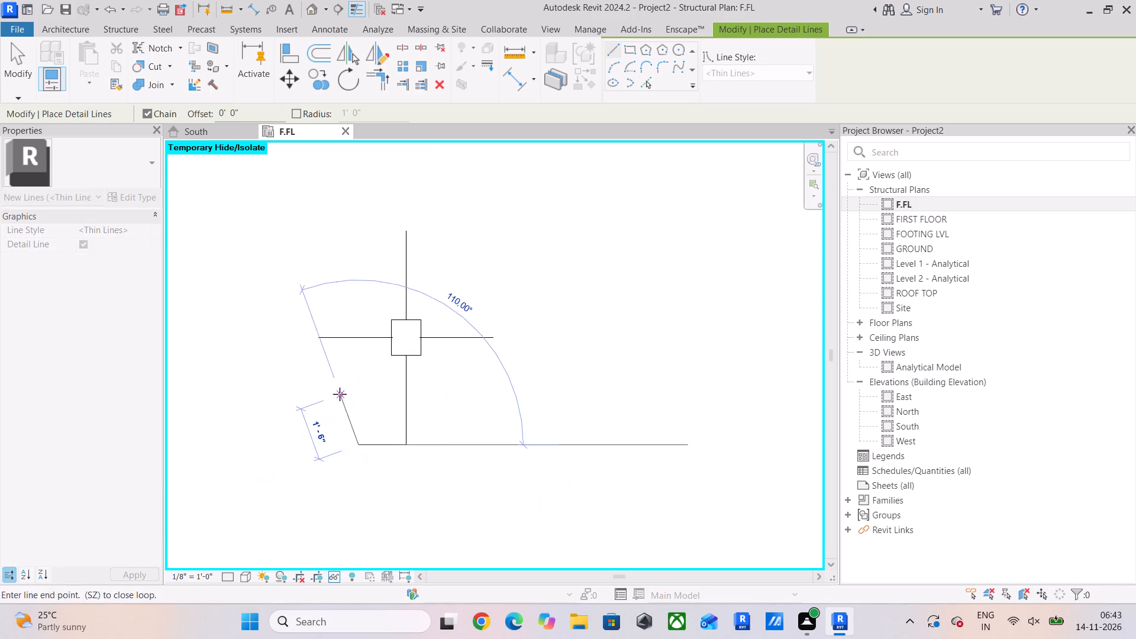
key(Escape)
click(316, 344)
click(316, 360)
key(Escape)
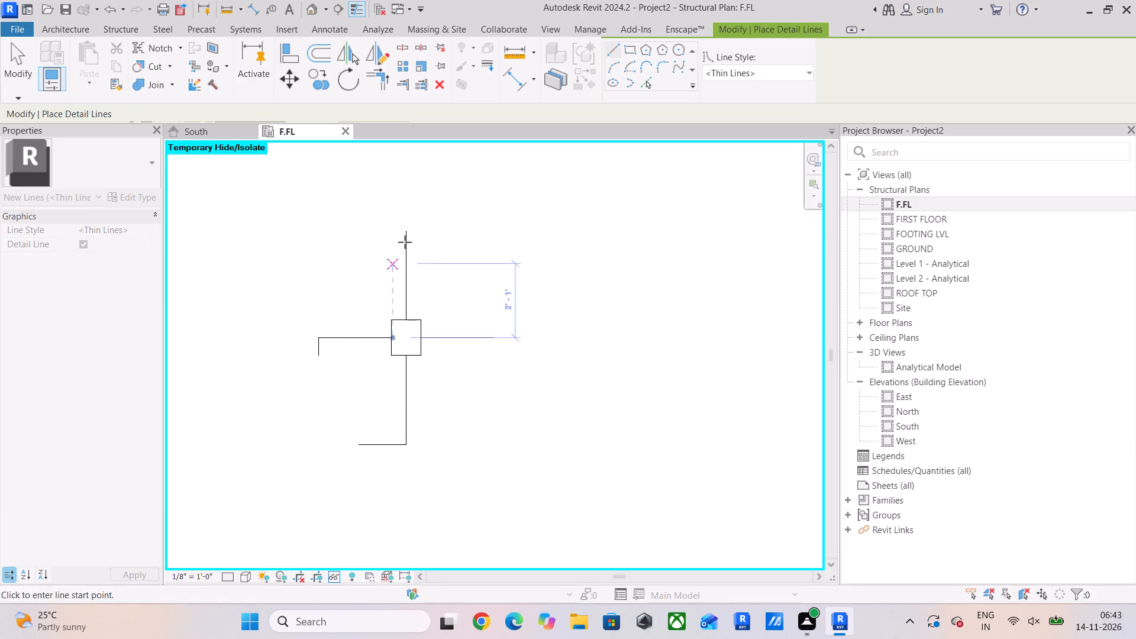
click(407, 230)
click(437, 230)
key(Escape)
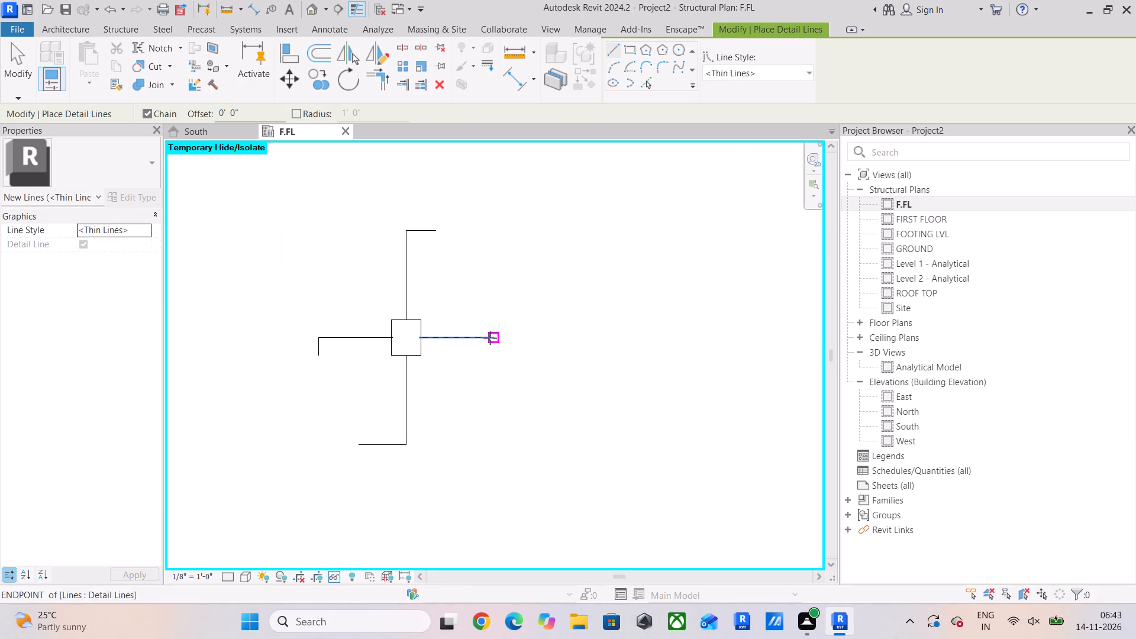
click(492, 338)
click(490, 308)
key(Escape)
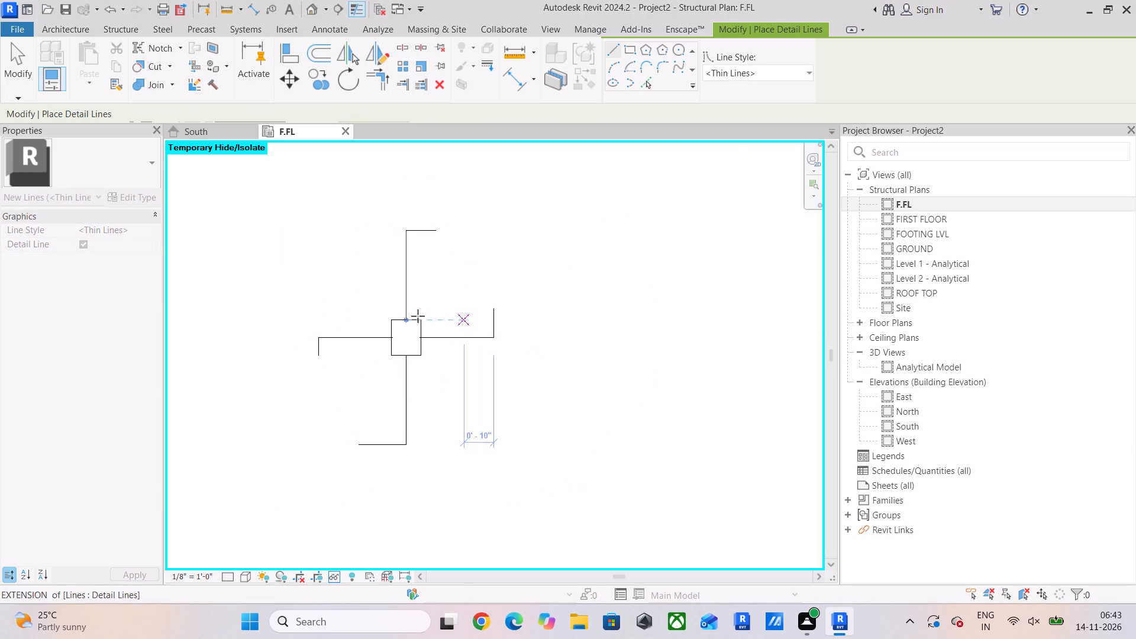
Trim/extend the four short end lines to corners so they form a closed rectangle around the column.
click(382, 76)
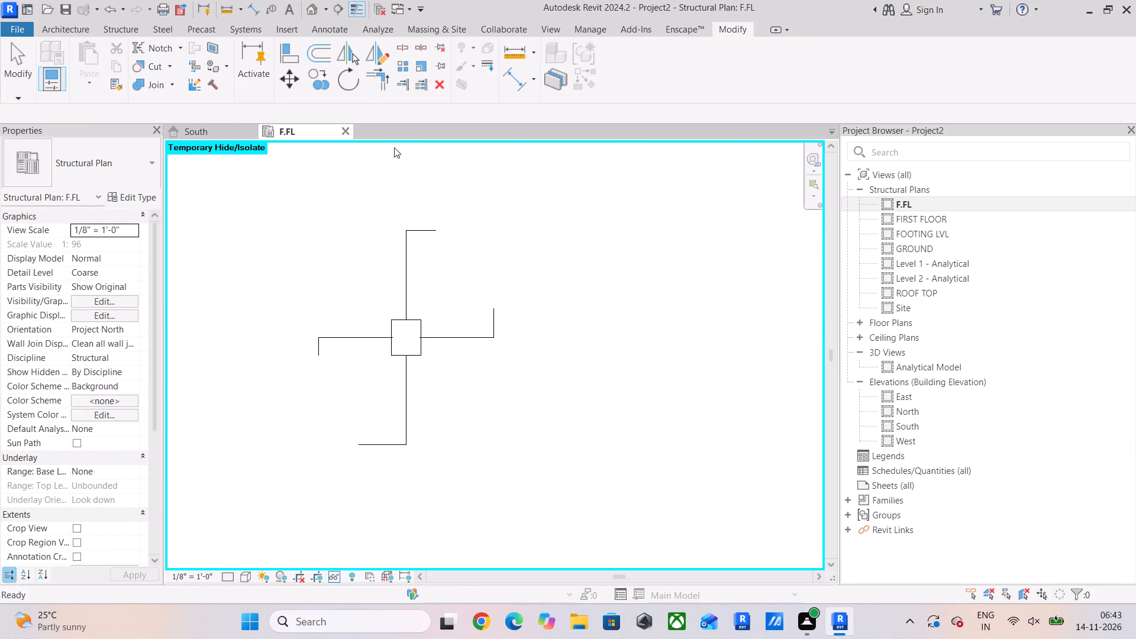
click(318, 345)
click(419, 228)
click(424, 228)
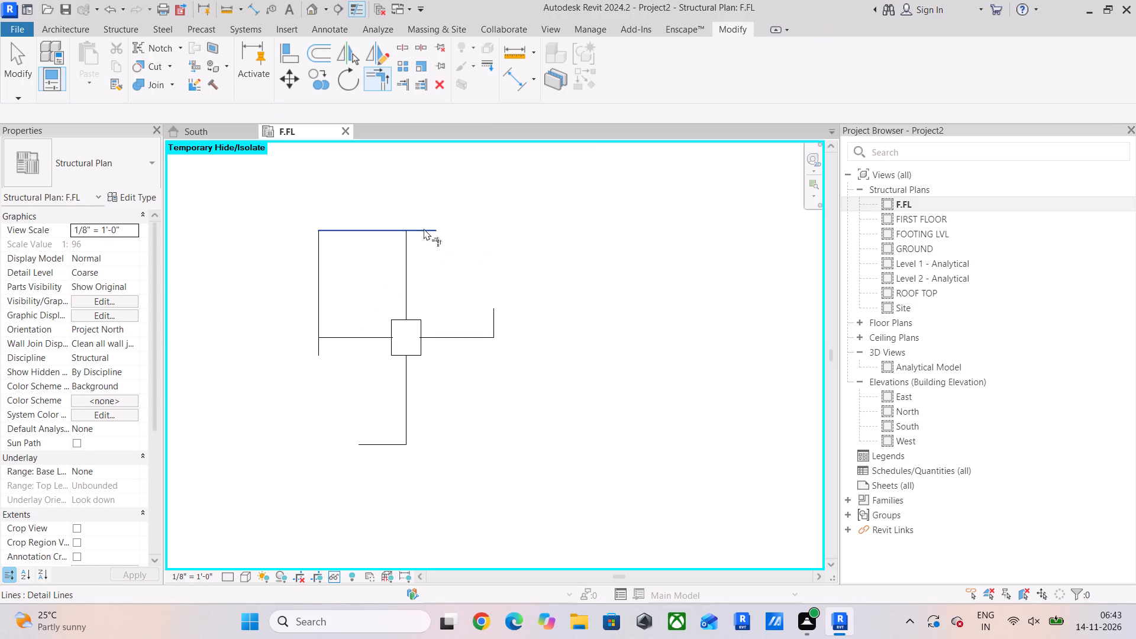
double_click(493, 316)
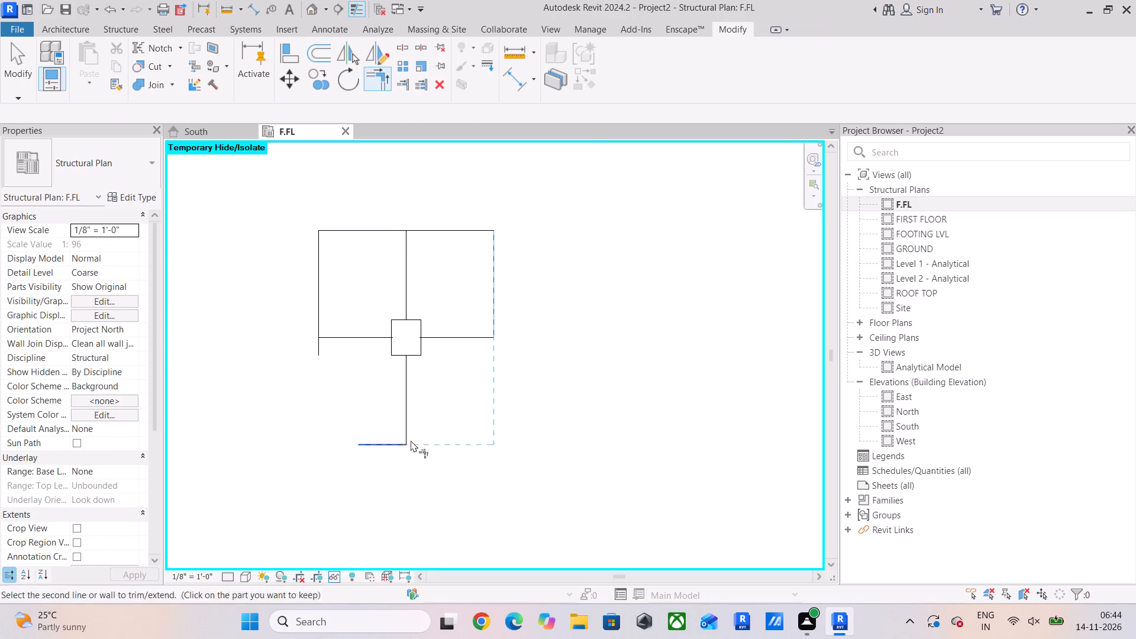
double_click(388, 444)
click(322, 355)
key(Escape)
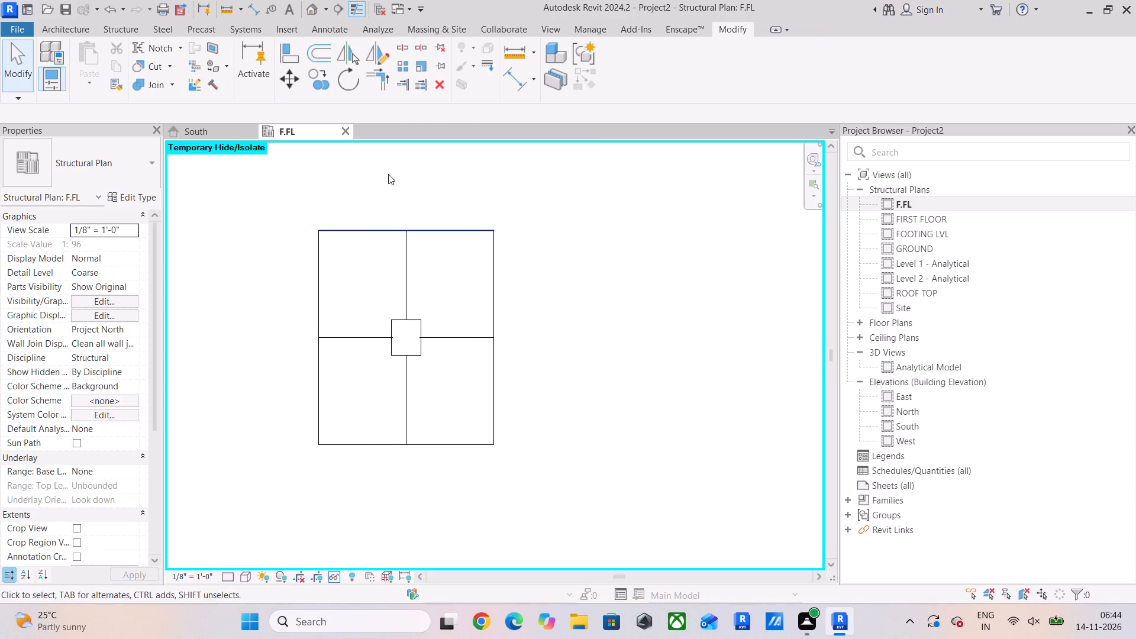
Copy the outline rectangle and its centre lines, excluding the column itself, from the column's centre to the column directly above.
click(318, 78)
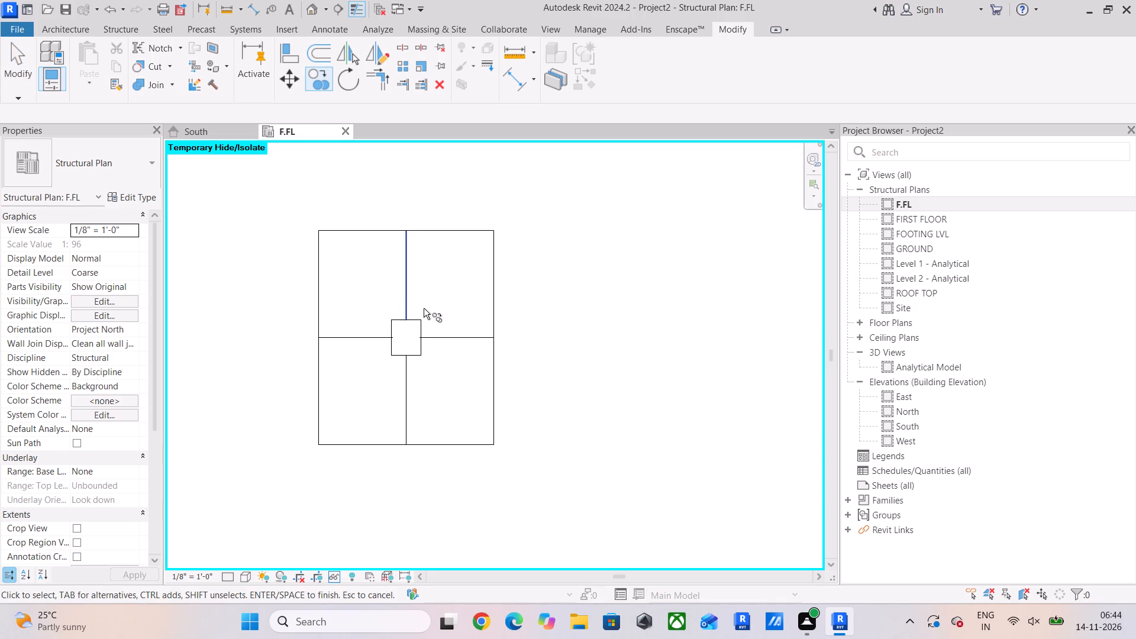
drag(253, 178, 547, 475)
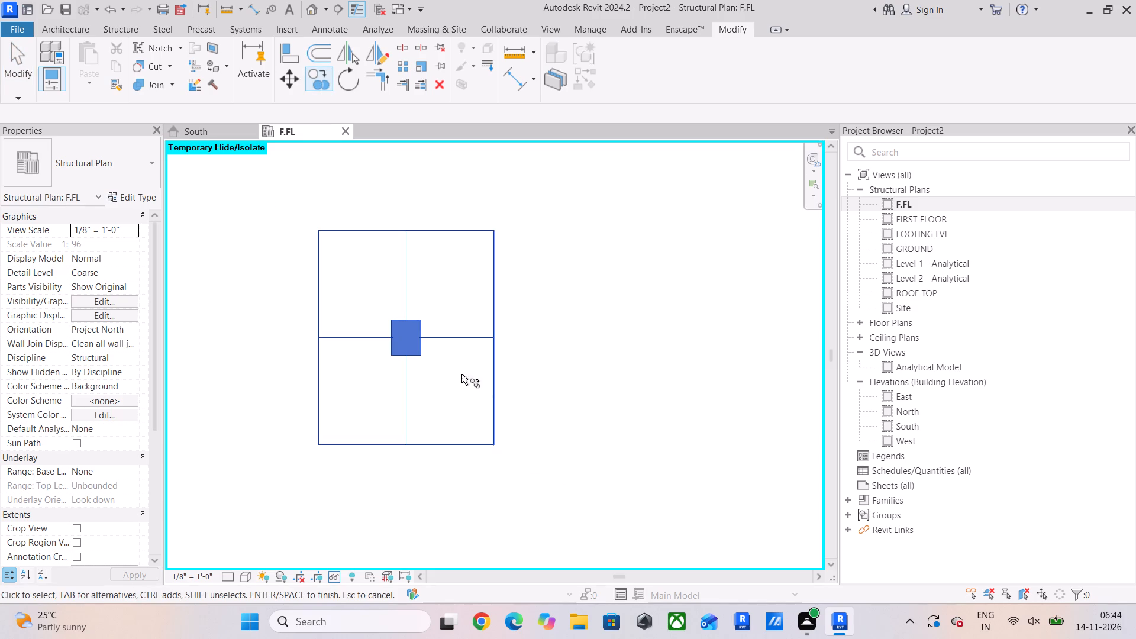
shift+click(411, 353)
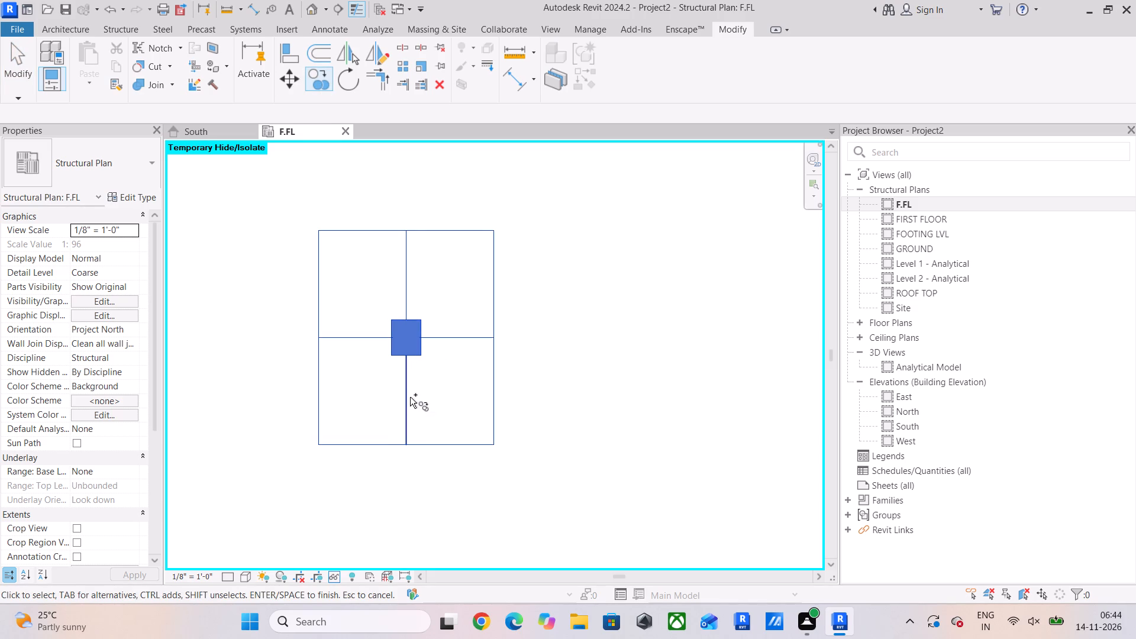
ctrl+click(410, 397)
shift+click(412, 339)
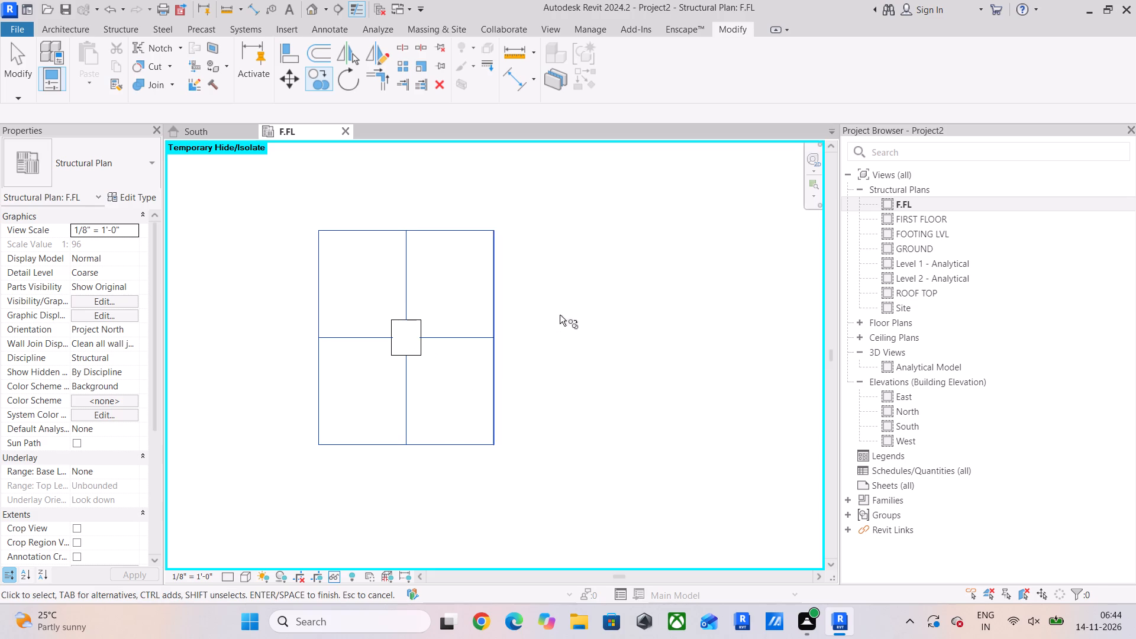
scroll(576, 263, down, 5)
middle_drag(576, 266, 534, 347)
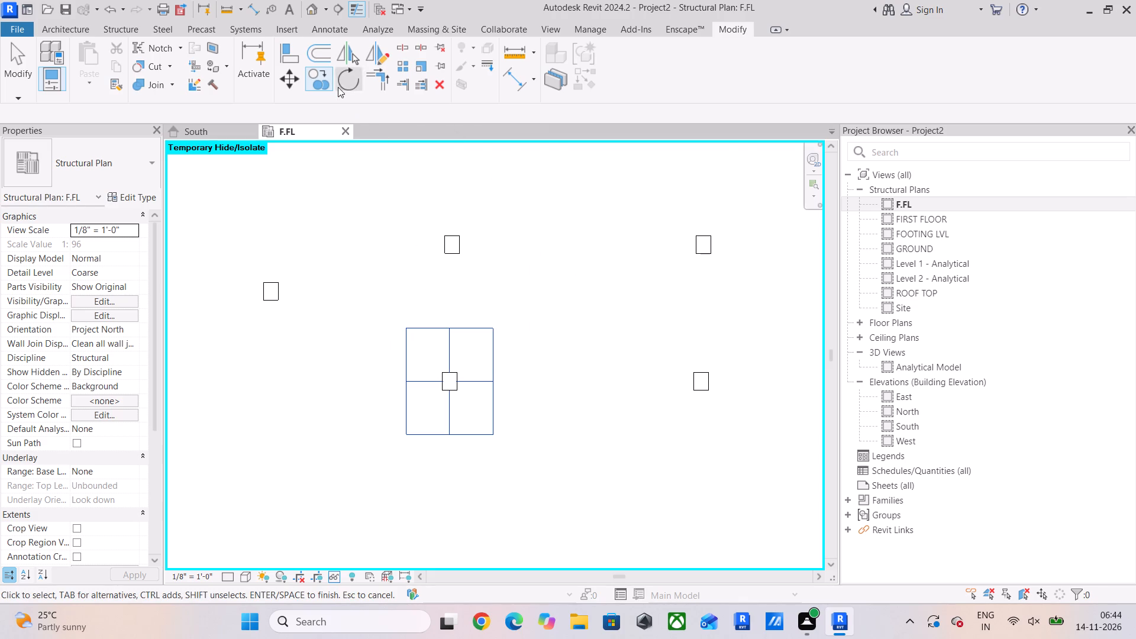
click(324, 75)
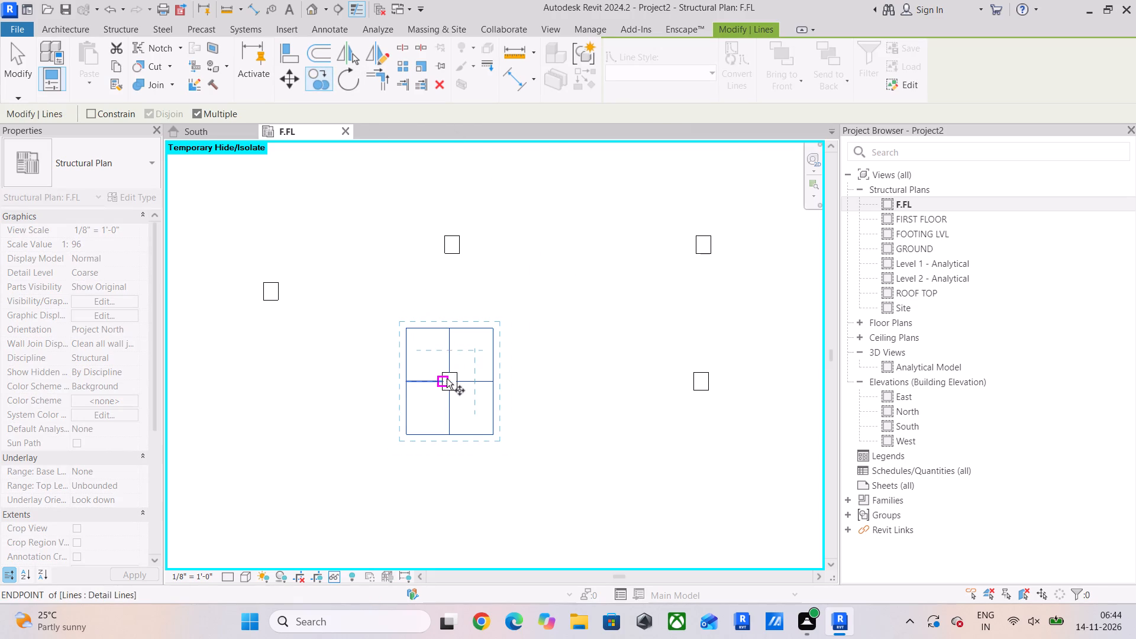
scroll(447, 379, up, 4)
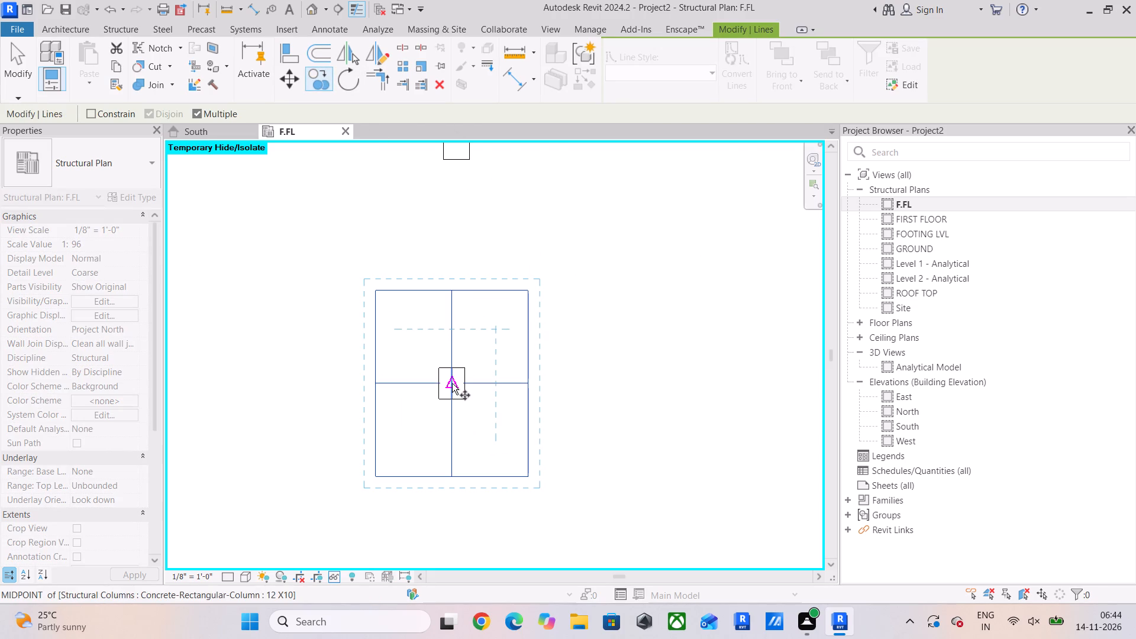
click(452, 383)
scroll(486, 330, down, 4)
middle_drag(486, 330, 486, 457)
scroll(470, 342, up, 3)
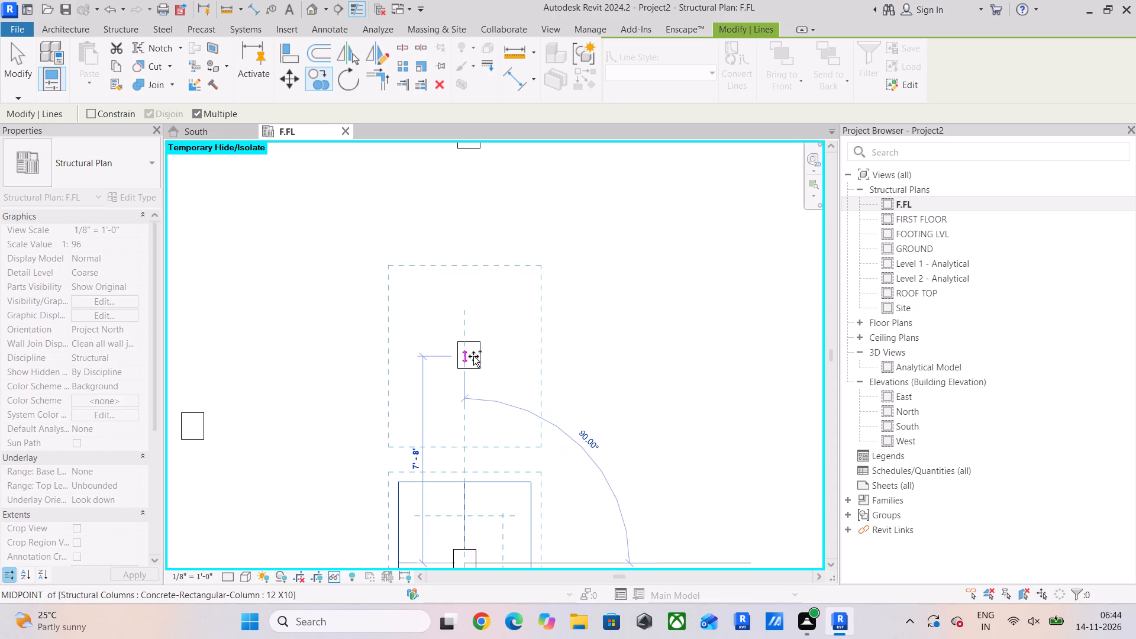
scroll(474, 356, up, 5)
click(469, 356)
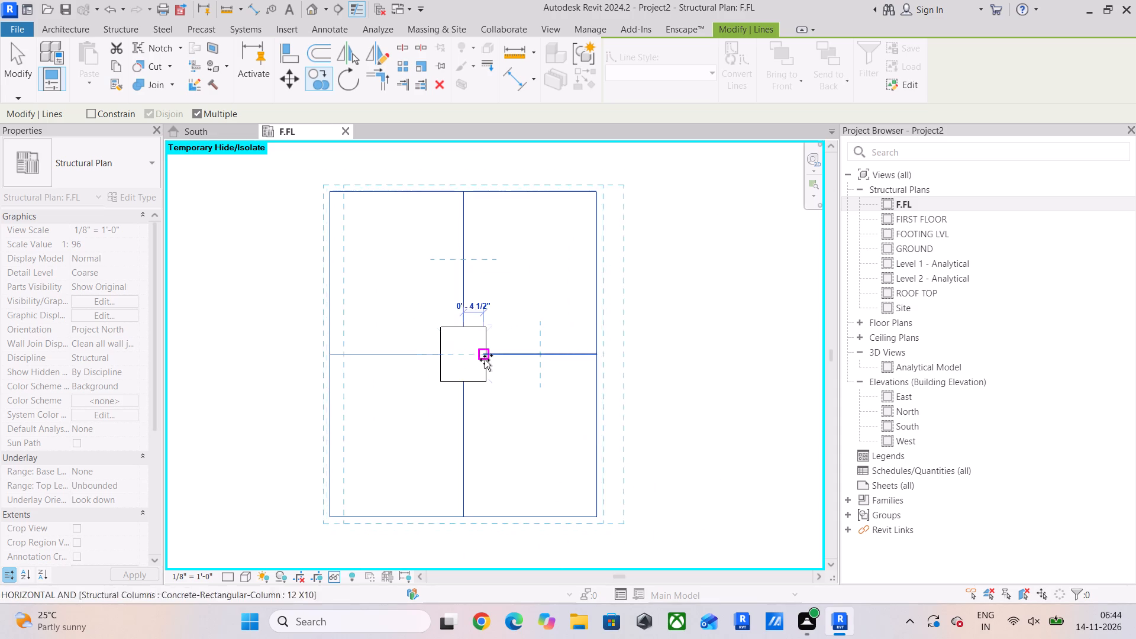
Place further centred copies of the outline on the nearby left-hand column and on the column above it.
scroll(486, 360, down, 10)
scroll(375, 402, up, 11)
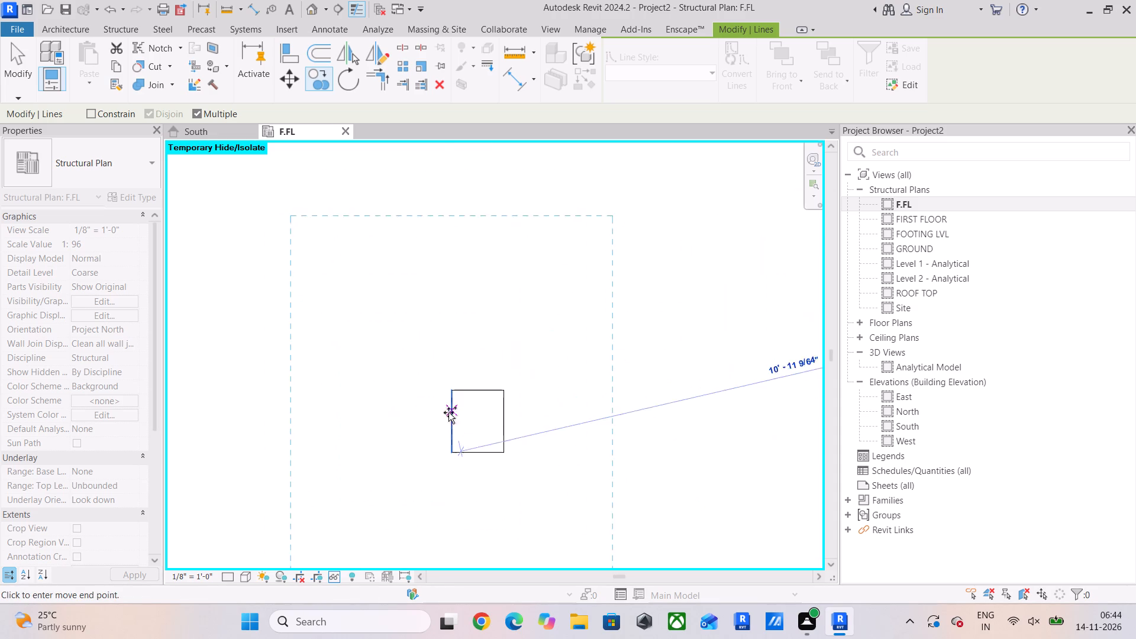
click(476, 420)
scroll(530, 340, down, 7)
middle_drag(531, 337, 520, 389)
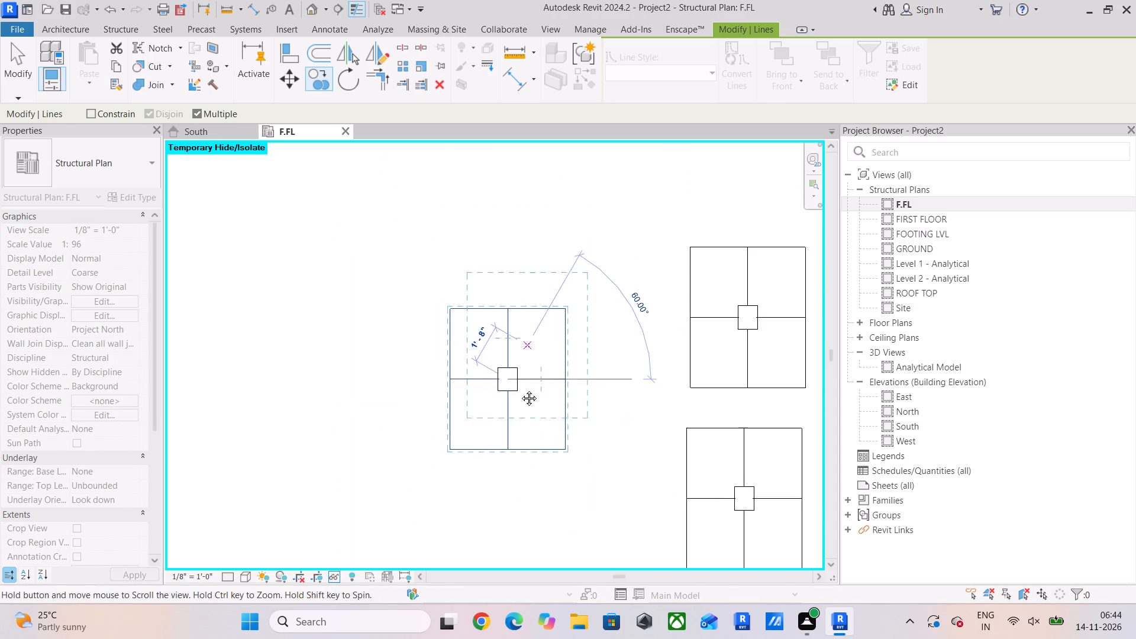
middle_drag(520, 389, 503, 475)
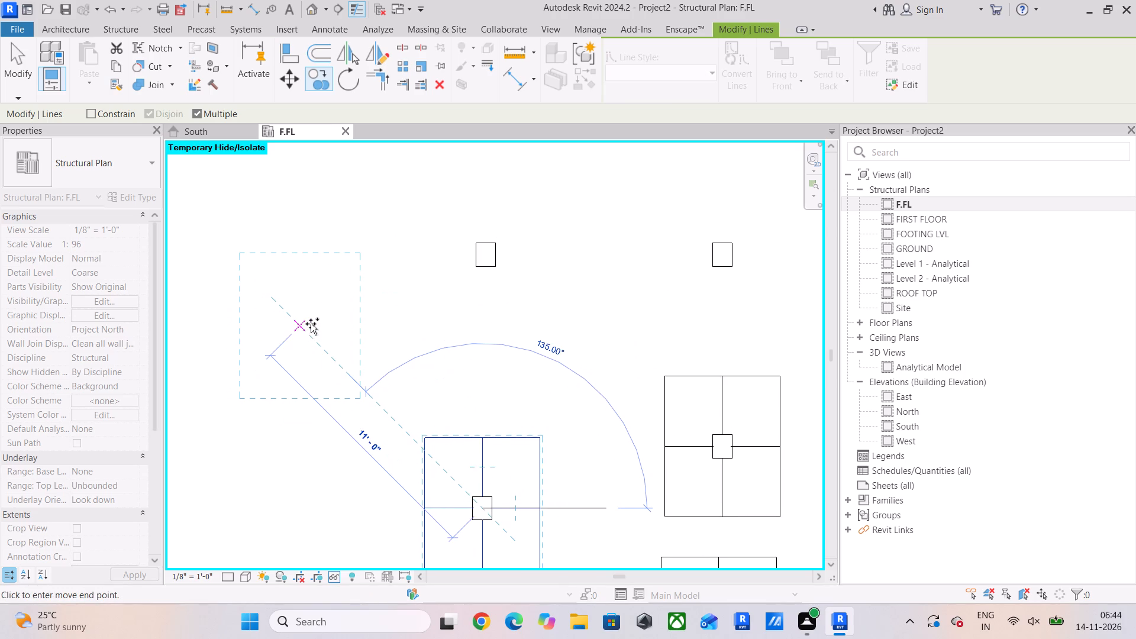
middle_drag(414, 298, 389, 382)
scroll(469, 340, up, 5)
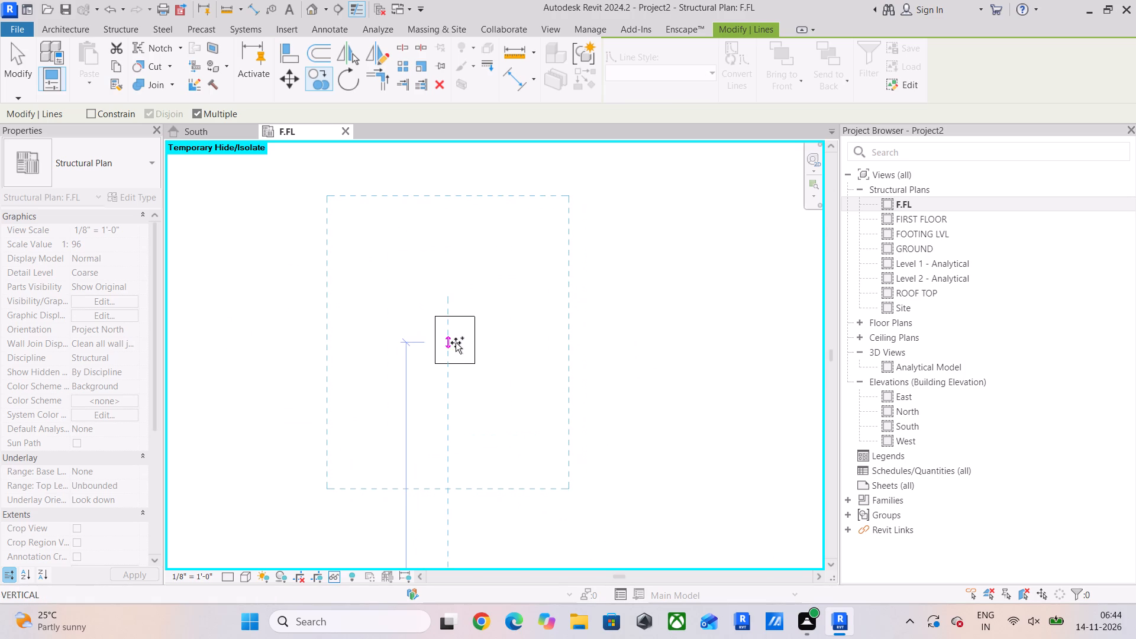
click(460, 340)
scroll(519, 356, down, 5)
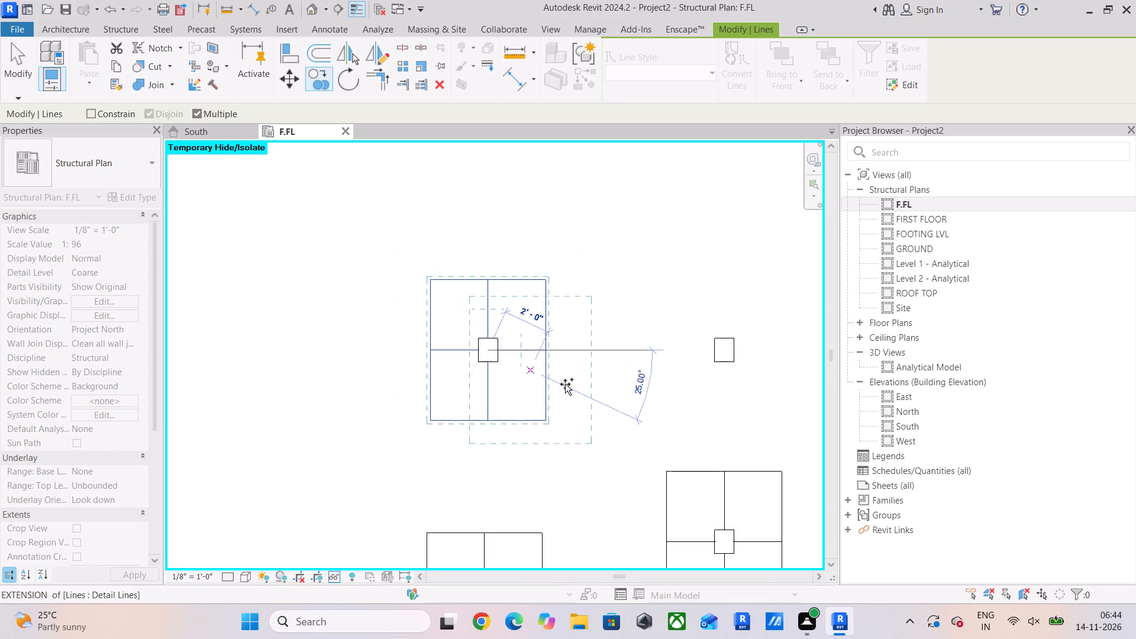
middle_drag(638, 390, 413, 398)
key(Escape)
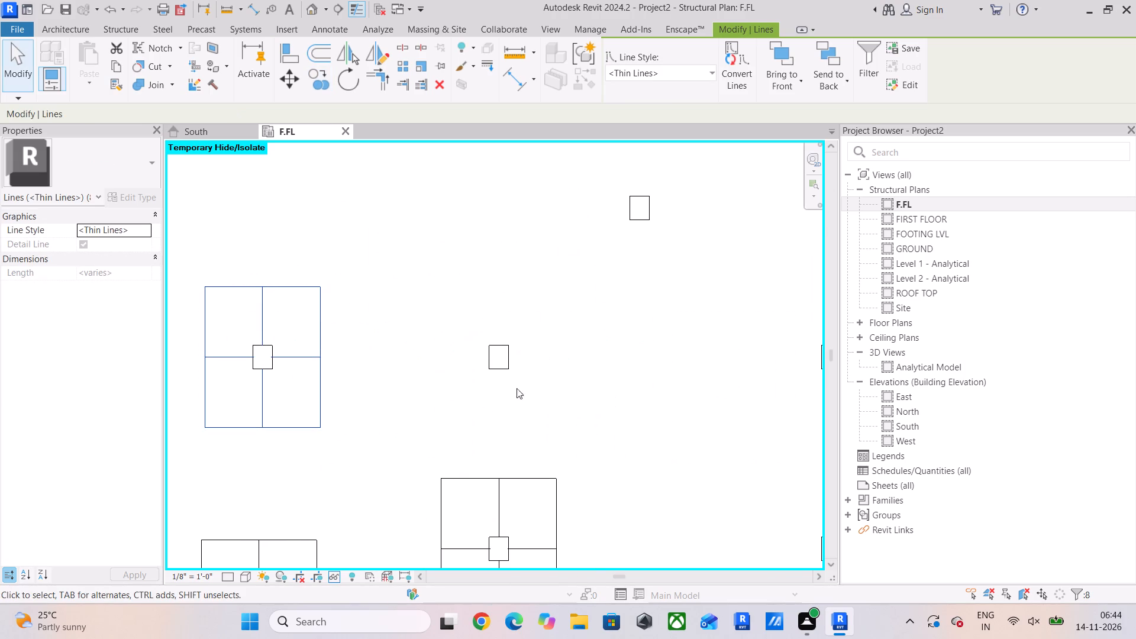
Copy the upper-left column's outline and centre lines, from the column's top-left corner, to the other two columns in that row.
middle_drag(530, 382, 448, 259)
scroll(479, 422, down, 4)
middle_drag(483, 424, 470, 311)
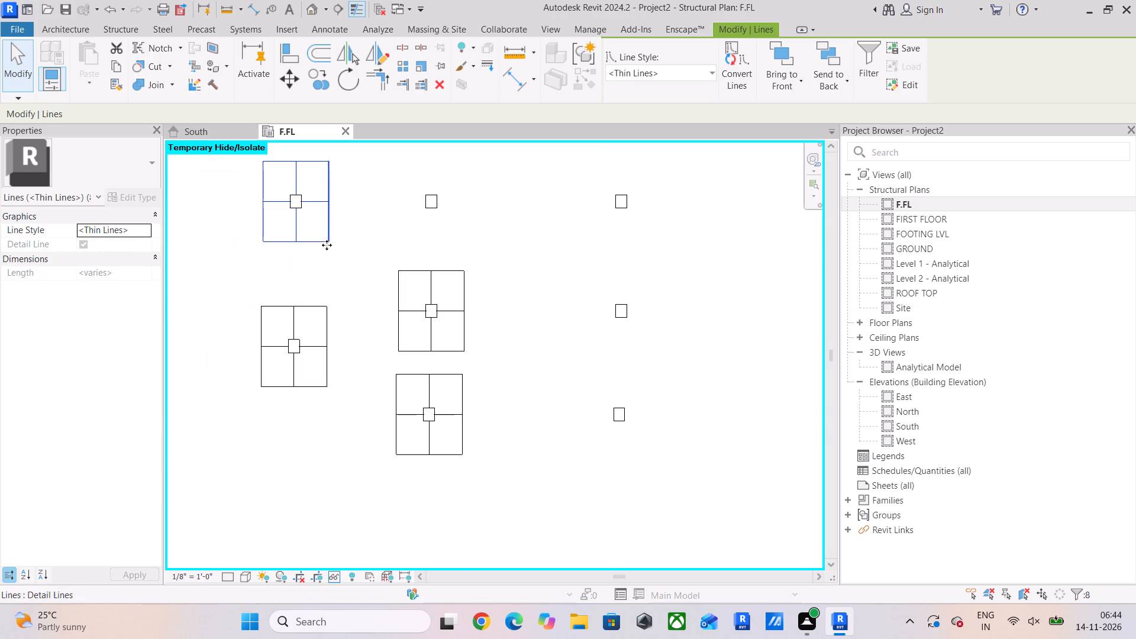
middle_drag(331, 256, 372, 366)
click(320, 76)
scroll(348, 294, up, 2)
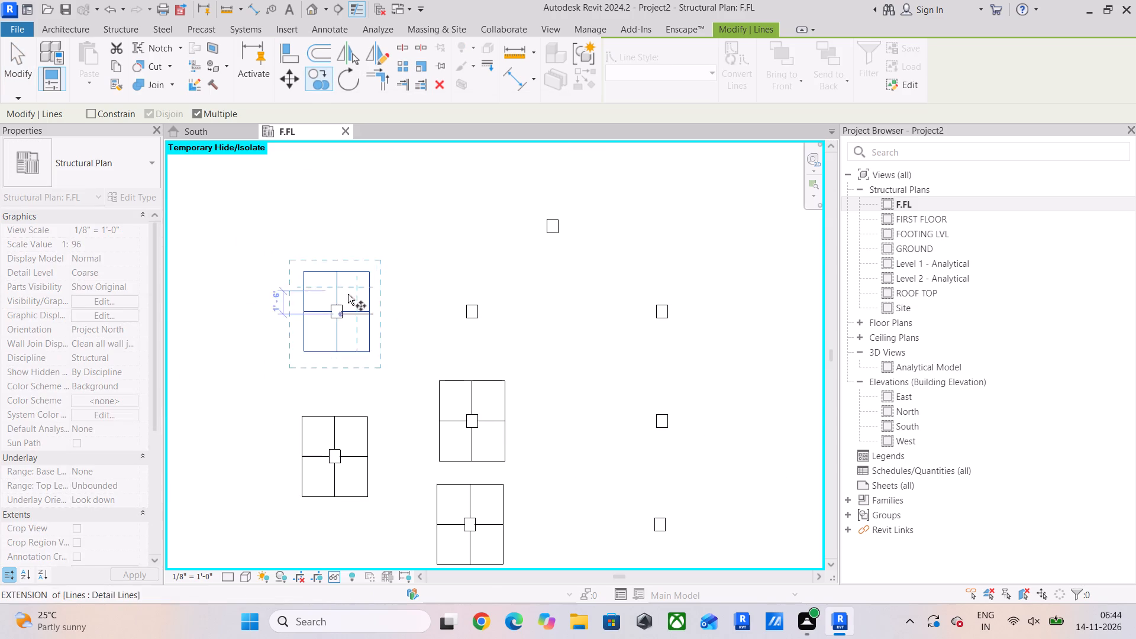
scroll(348, 294, up, 7)
scroll(264, 324, up, 4)
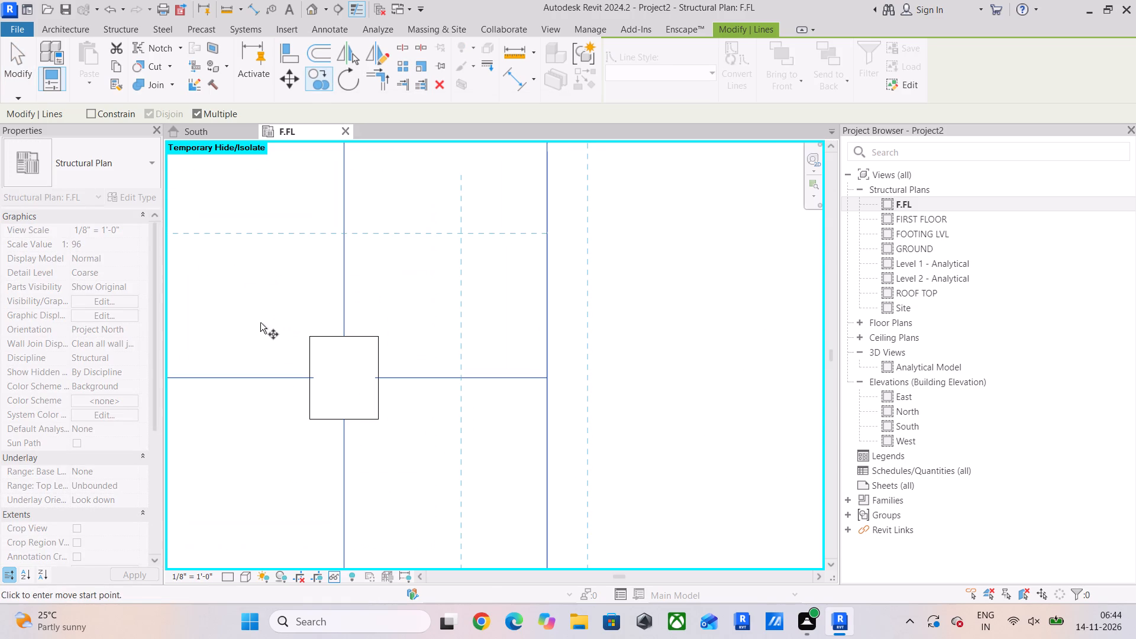
click(310, 335)
scroll(478, 324, down, 5)
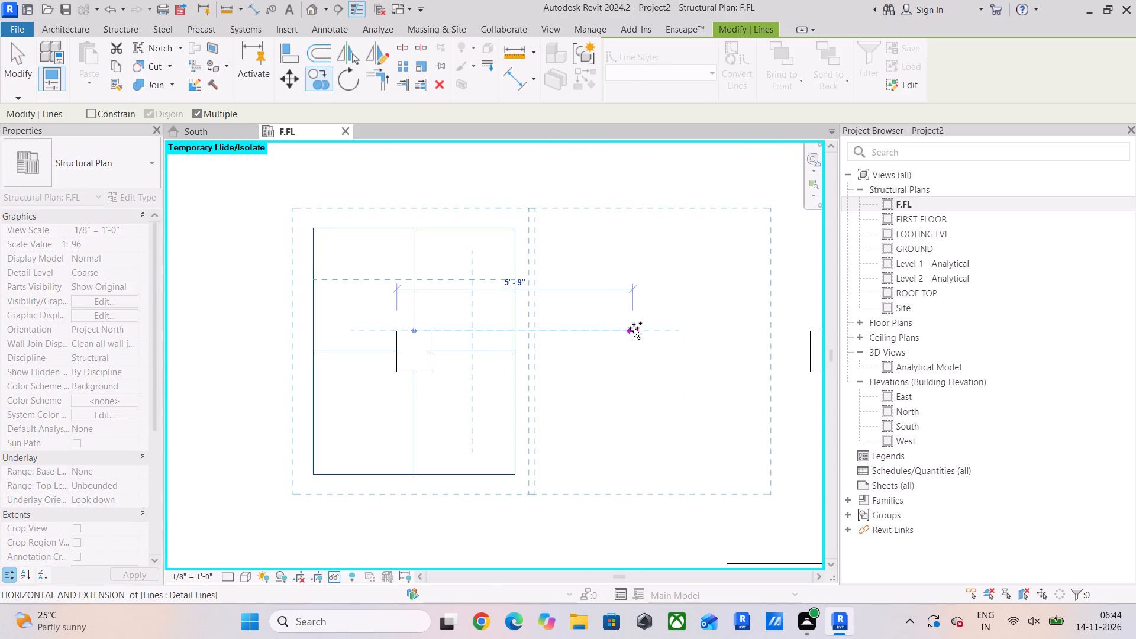
middle_drag(634, 328, 198, 331)
click(380, 337)
scroll(518, 321, down, 5)
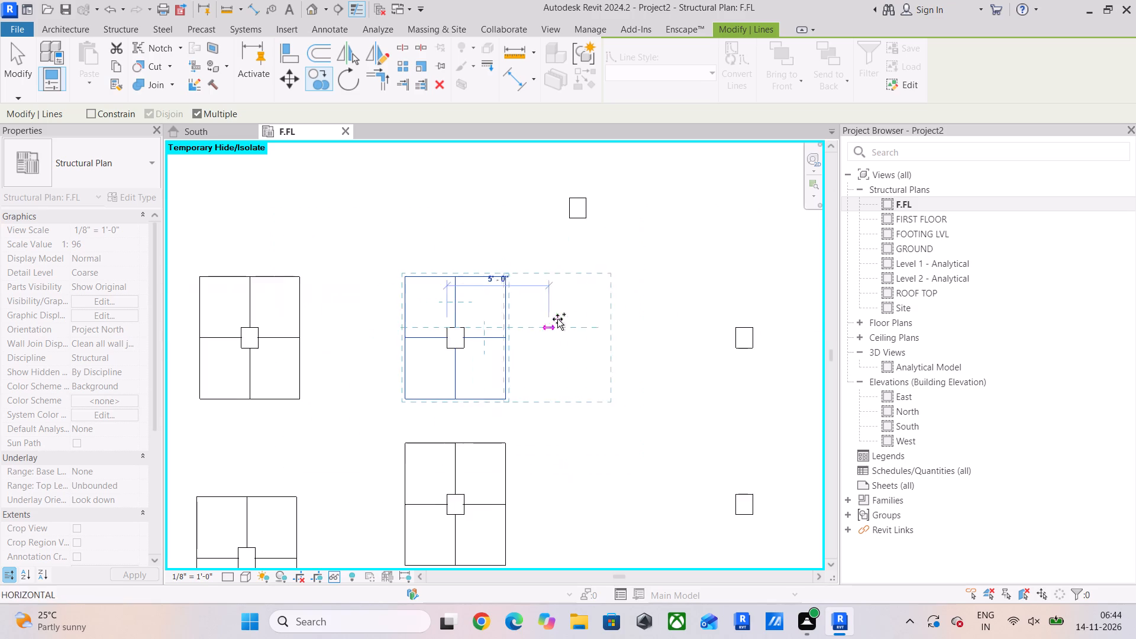
middle_drag(559, 319, 227, 319)
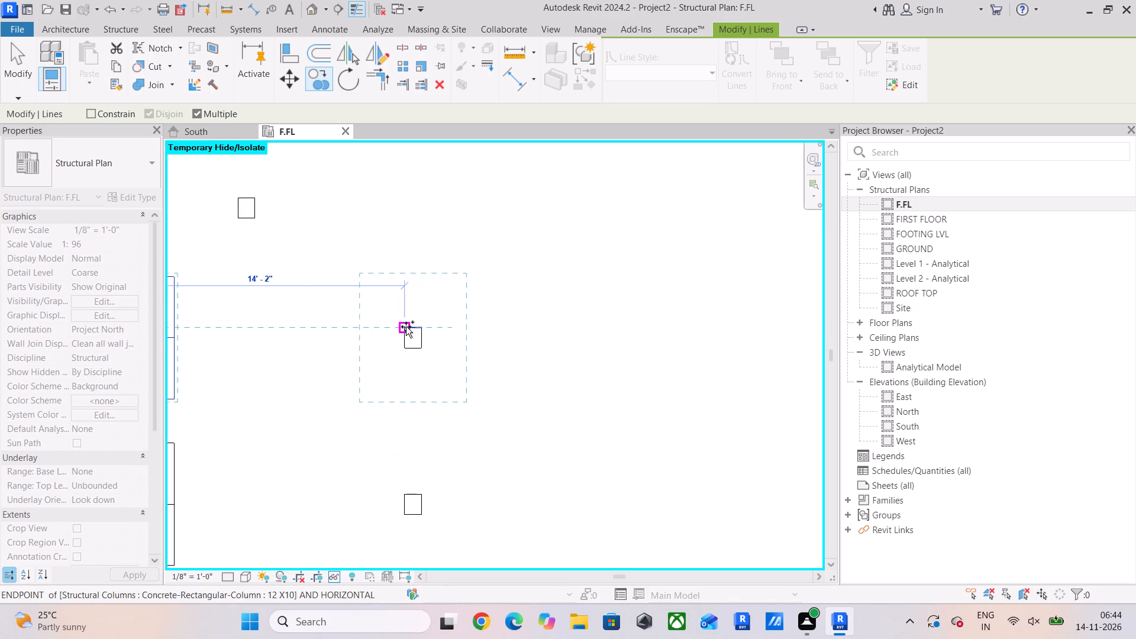
click(406, 327)
Place two more copies of the outline on the two columns below the row's right-hand column, snapping to their top-left corners.
middle_drag(404, 472, 384, 363)
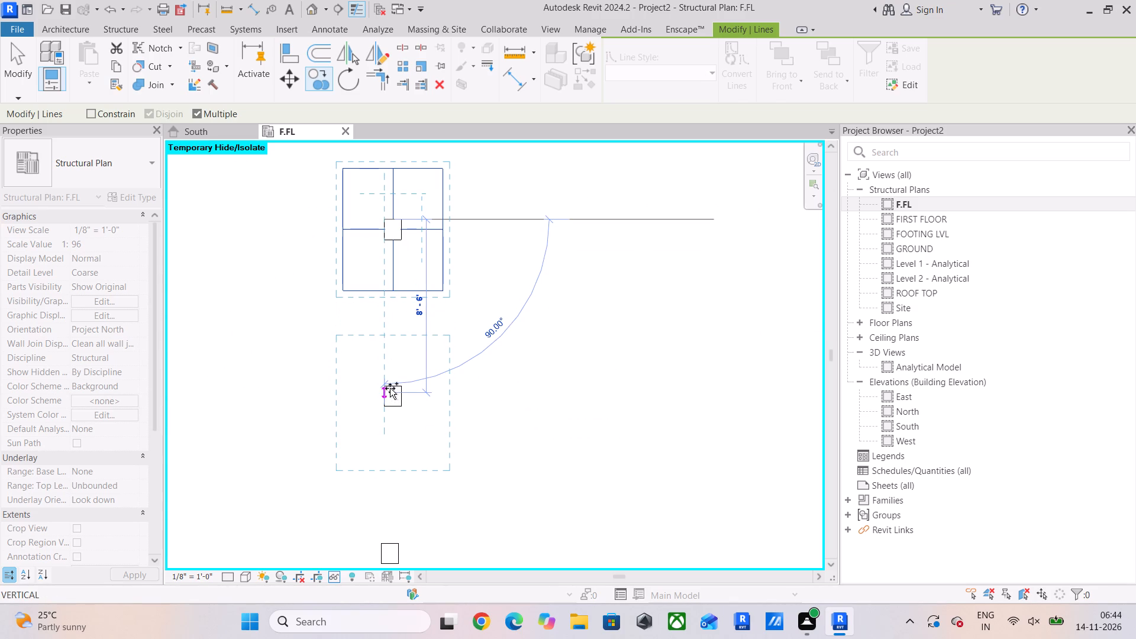
click(386, 386)
middle_drag(389, 448, 368, 325)
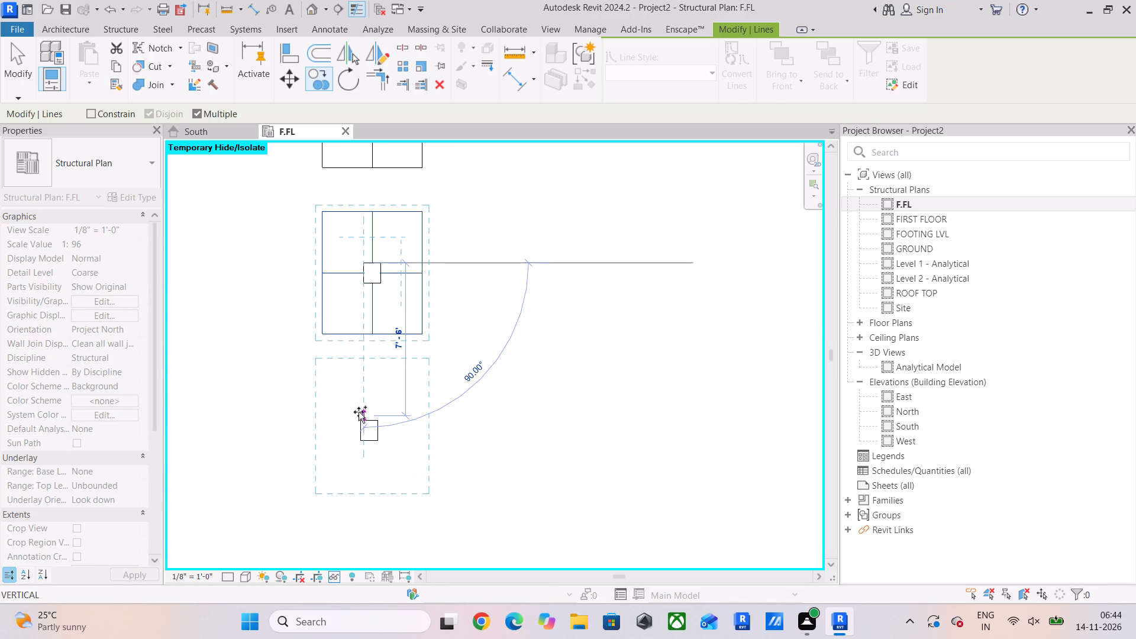
scroll(359, 418, up, 9)
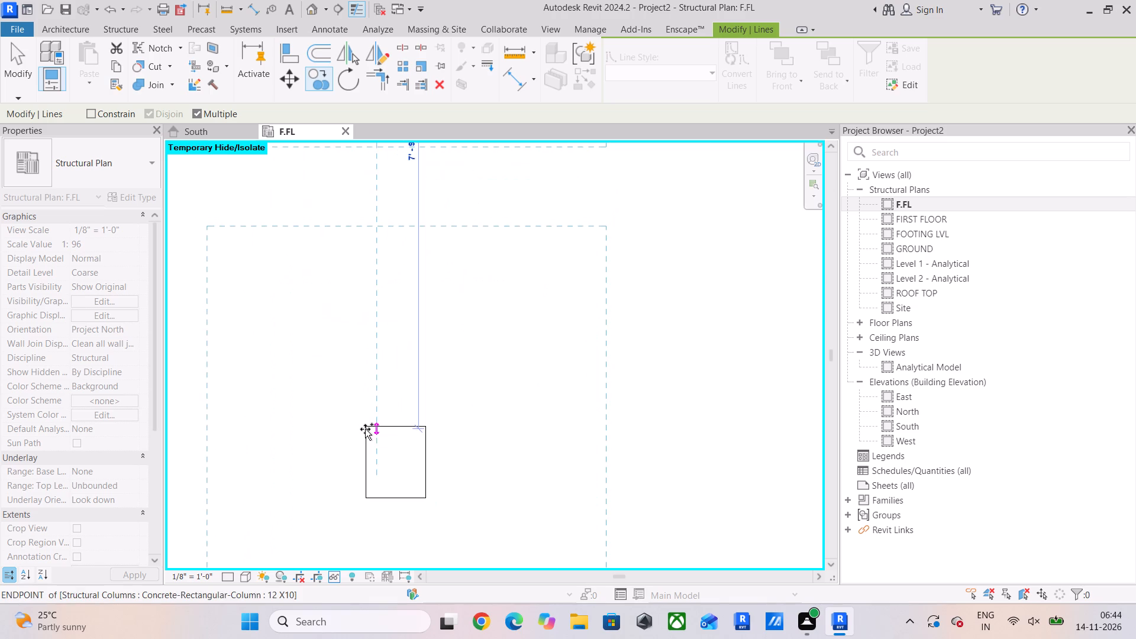
click(363, 427)
scroll(338, 337, down, 10)
middle_drag(338, 334, 334, 379)
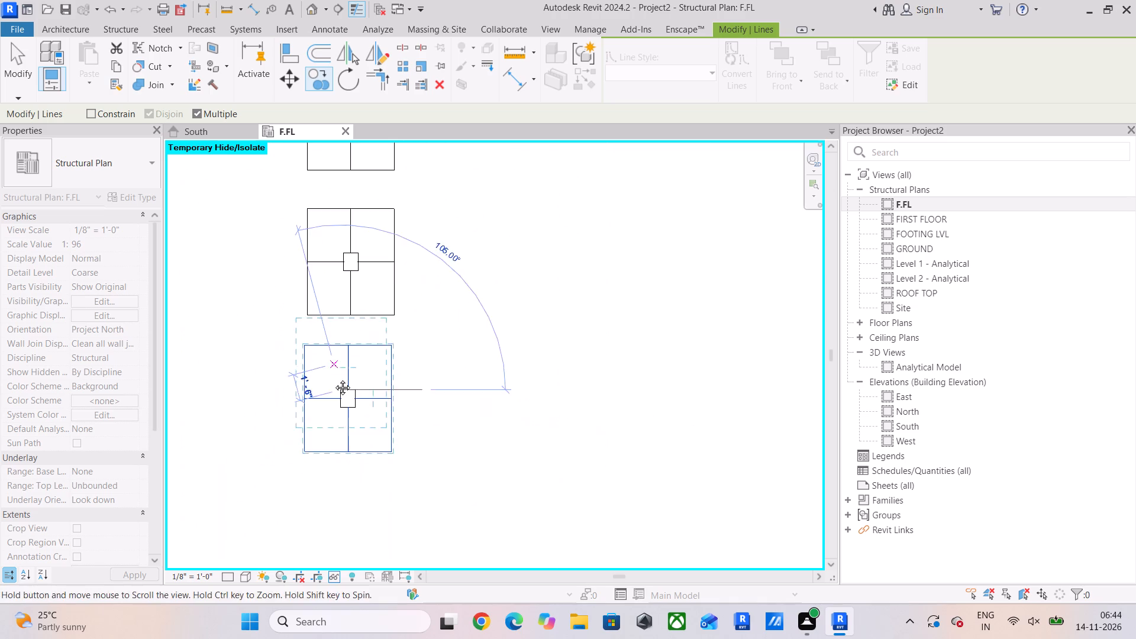
middle_drag(334, 379, 334, 399)
scroll(312, 293, down, 4)
scroll(321, 289, up, 5)
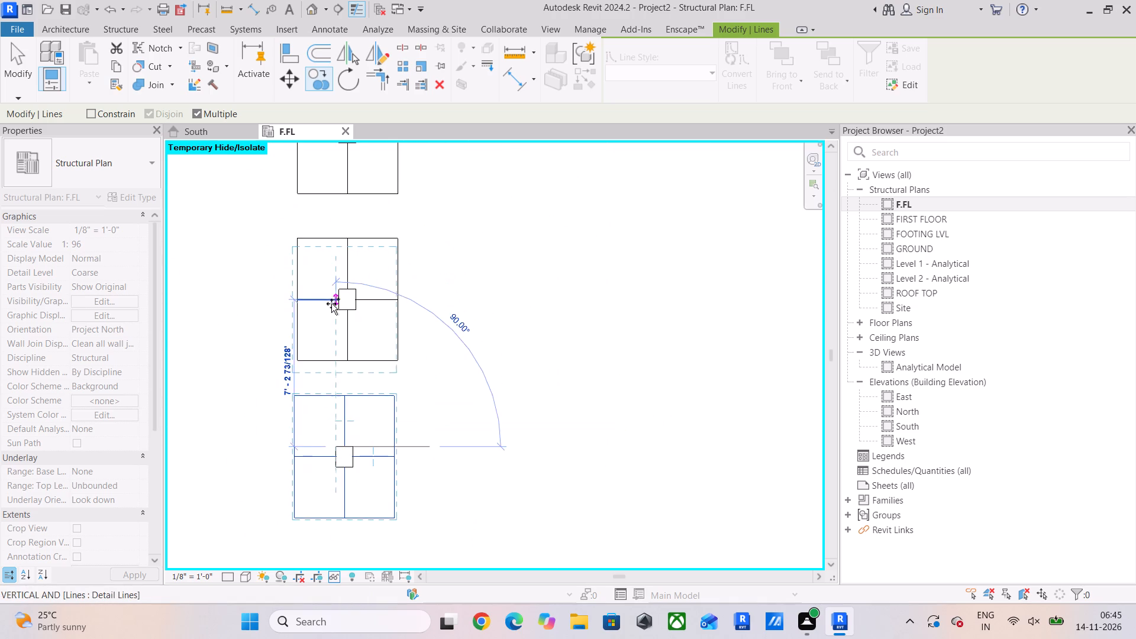
scroll(331, 305, up, 4)
key(Escape)
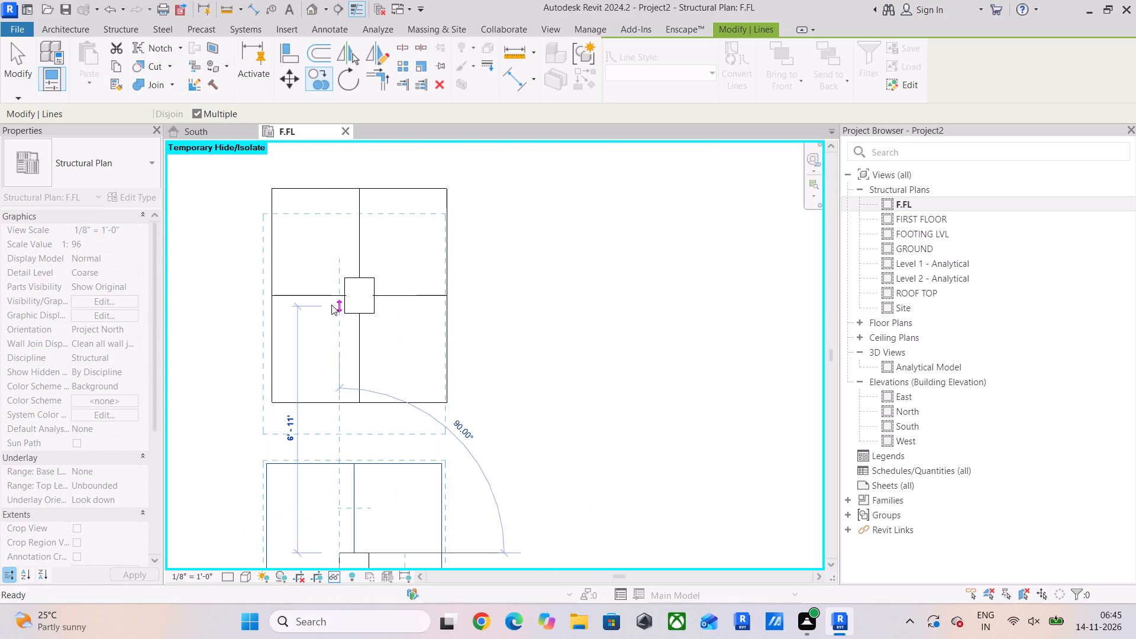
key(Escape)
key(Escape)
Align the bottom-right column's left/right centre with that of the column above it.
click(285, 49)
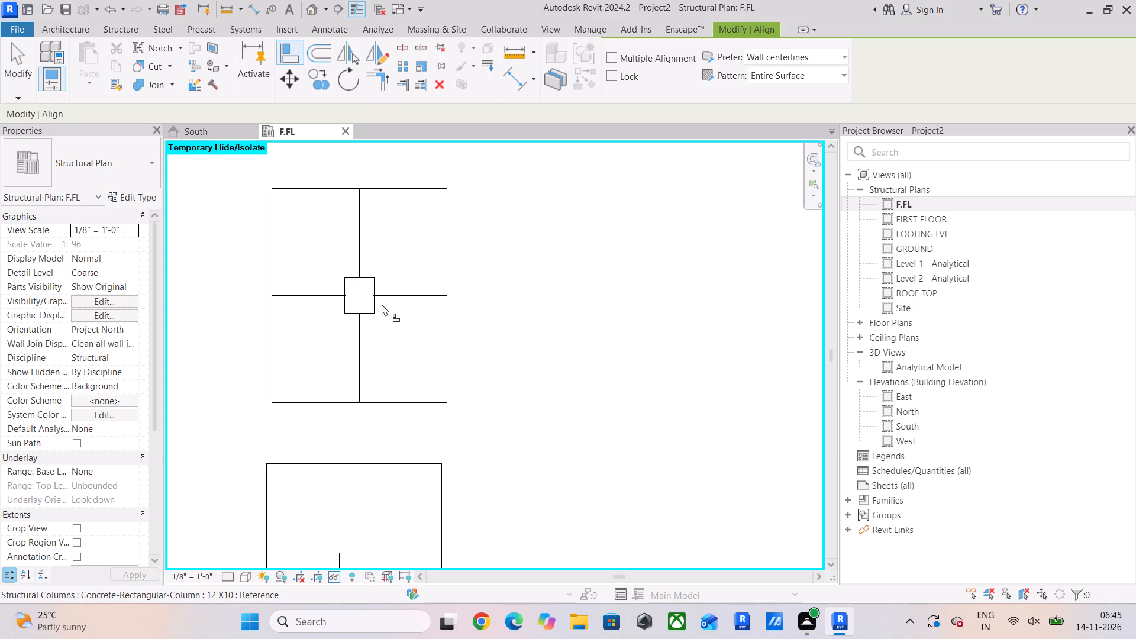
click(362, 296)
middle_drag(375, 360, 377, 198)
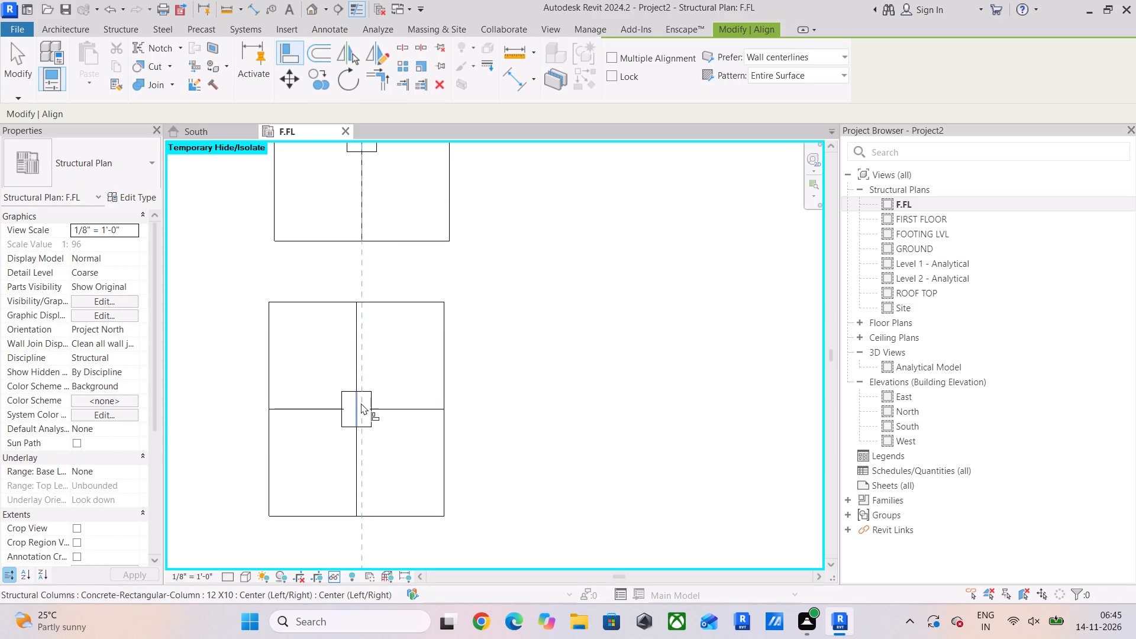
click(360, 405)
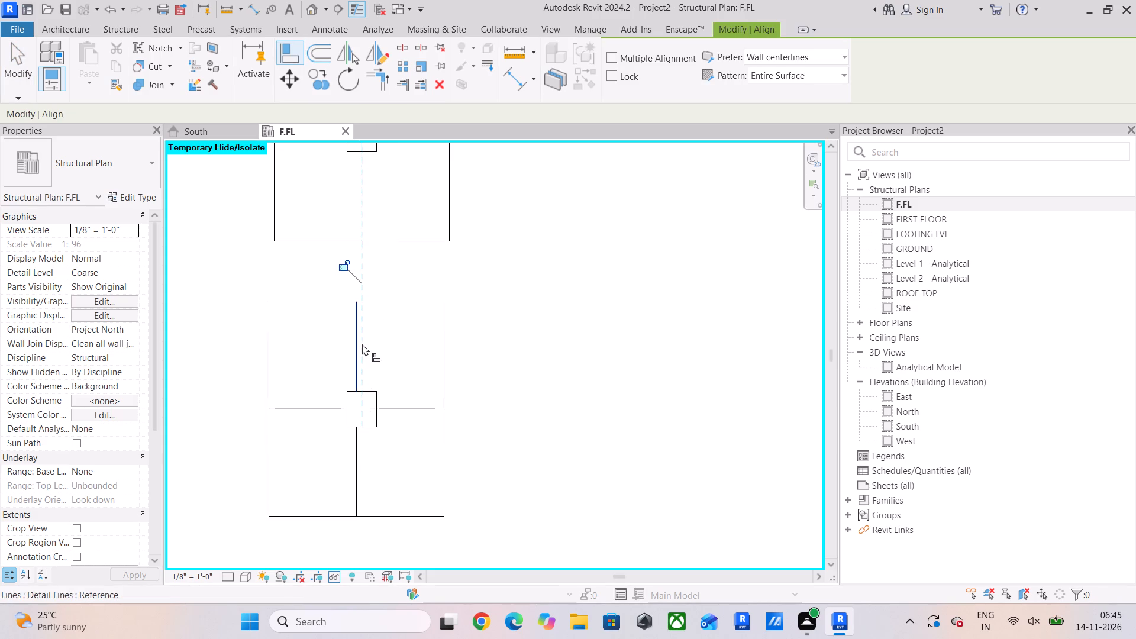
Align the bottom-right outline's upper centre line and its right and left sides with those of the outline above.
click(362, 219)
click(353, 334)
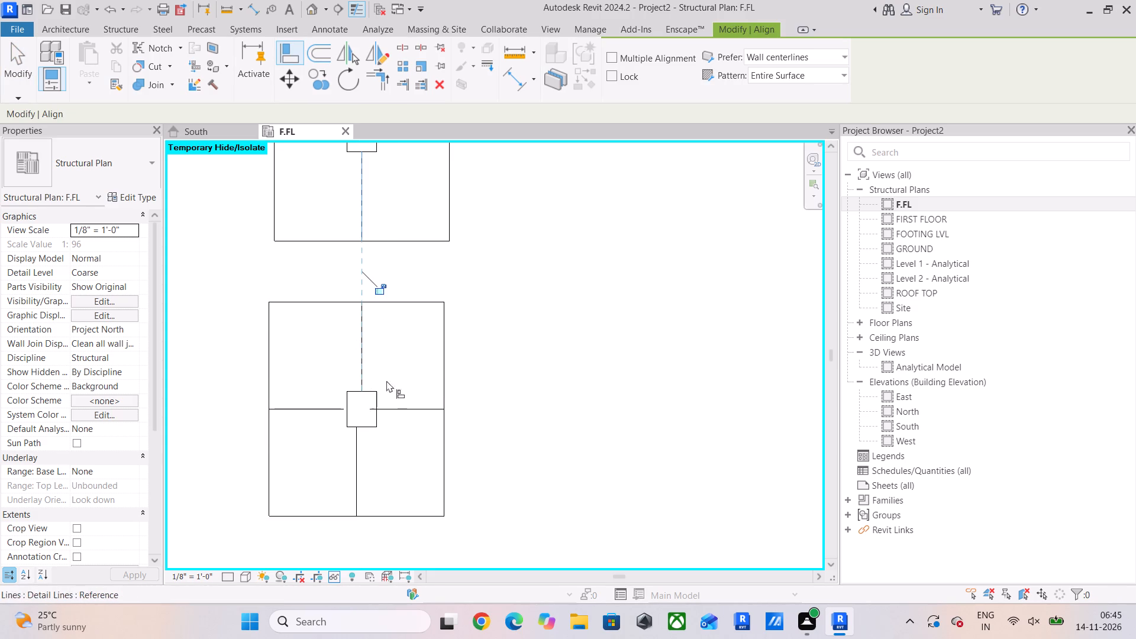
click(446, 209)
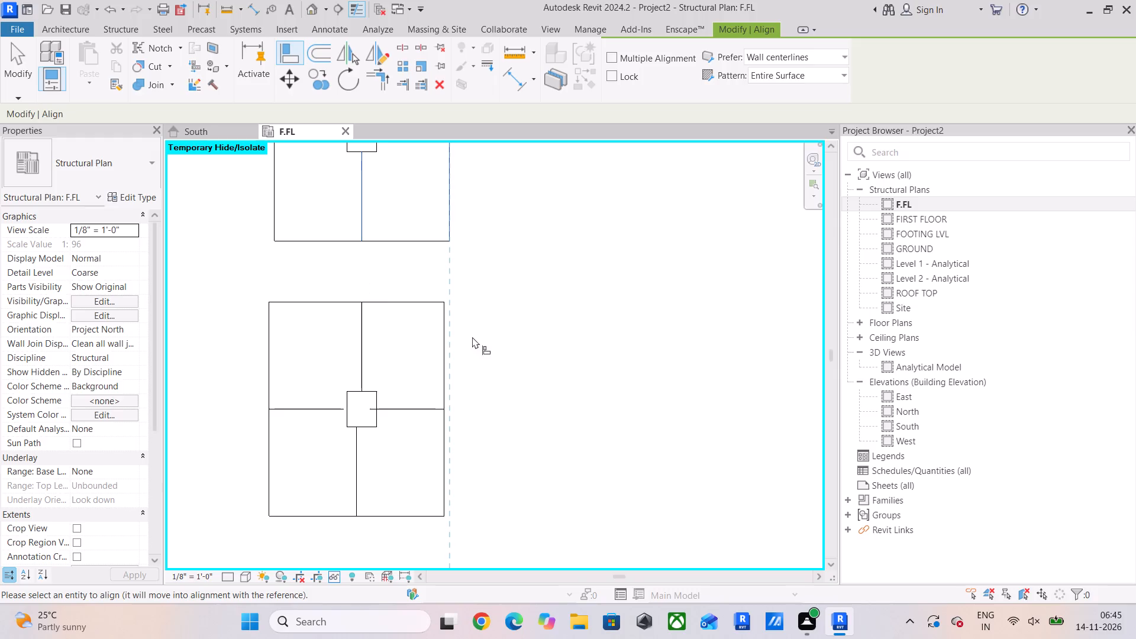
click(443, 364)
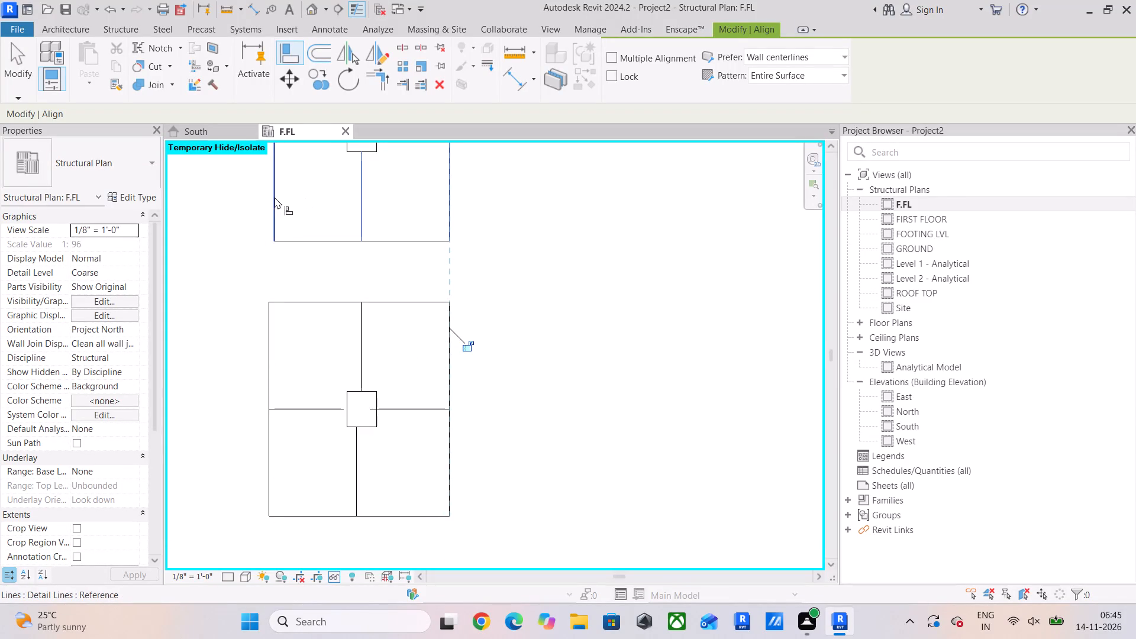
click(275, 197)
click(265, 364)
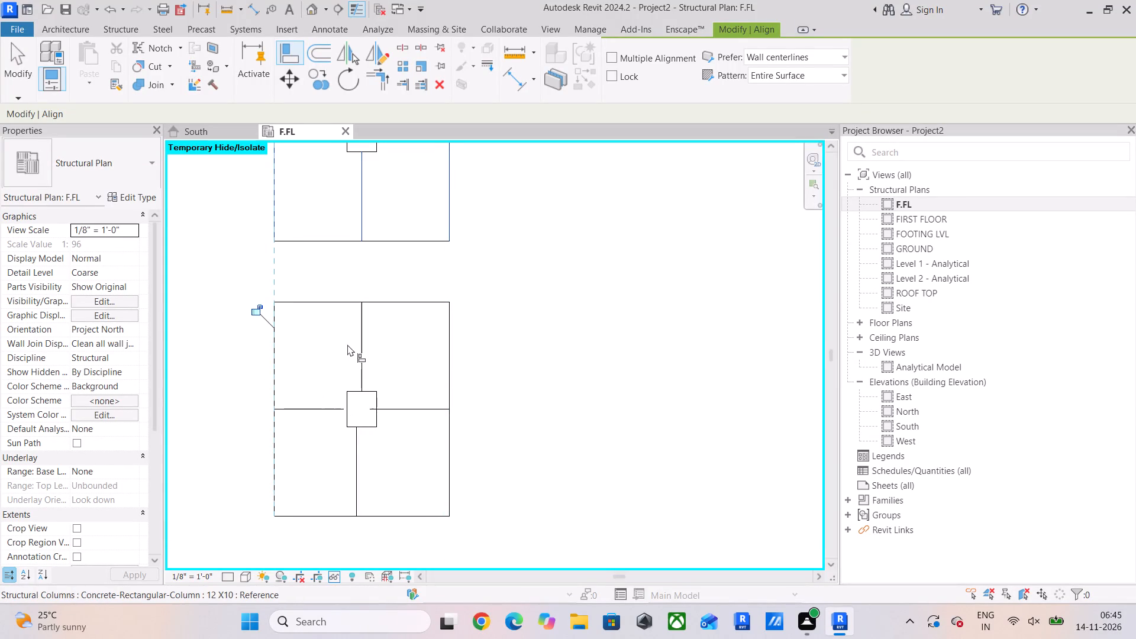
Align the inner ends of the bottom-right outline's two horizontal centre lines with the column's right and left faces.
scroll(377, 400, up, 3)
click(377, 400)
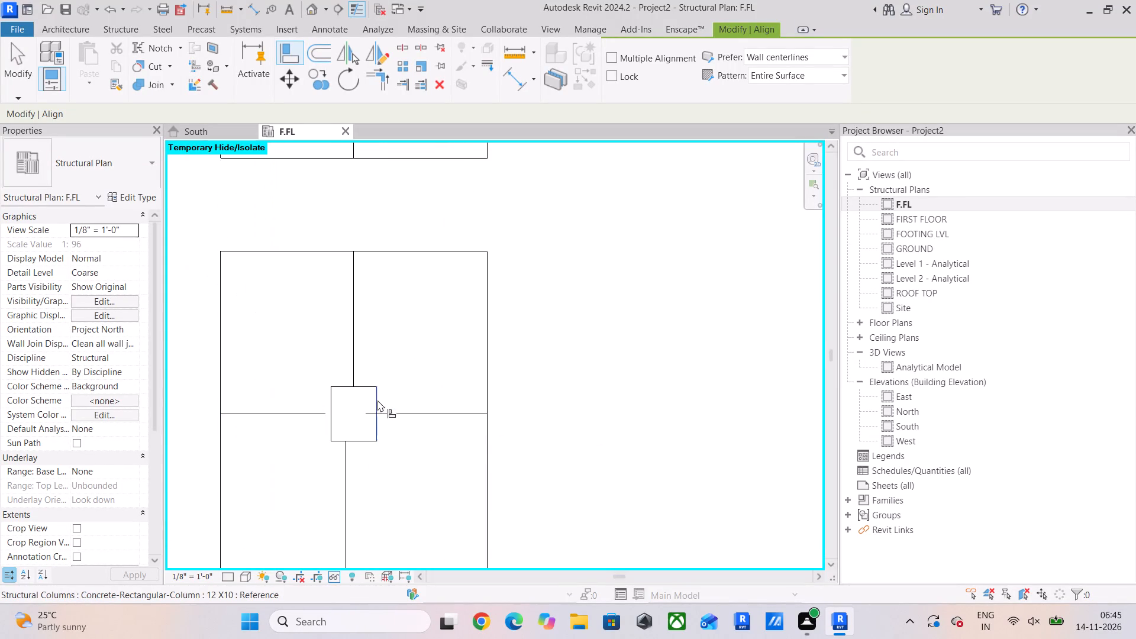
click(362, 413)
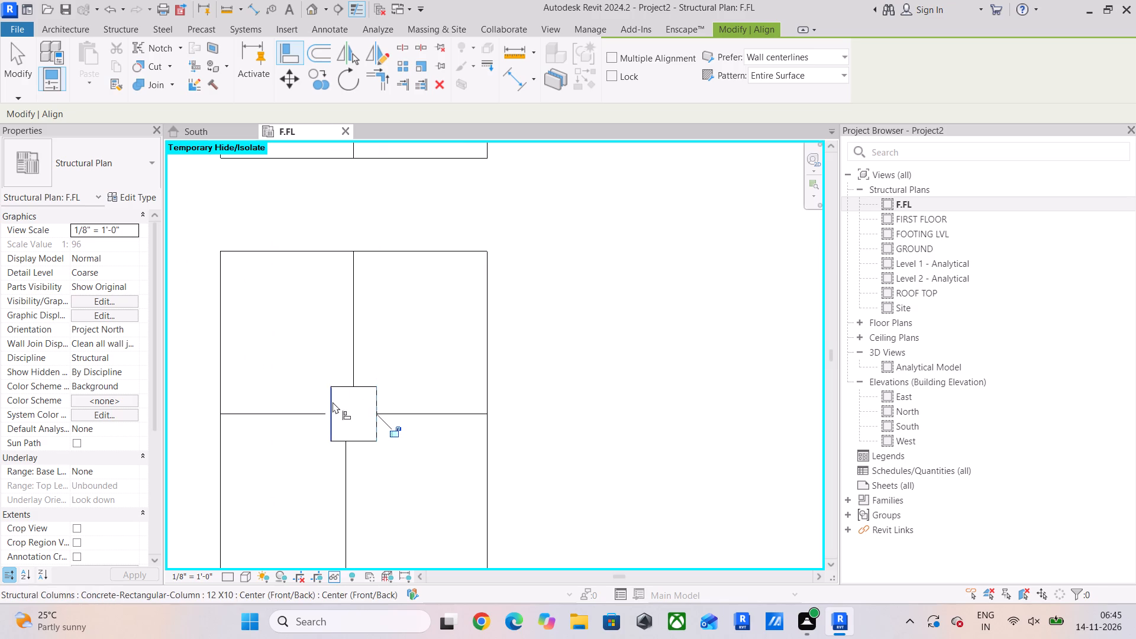
click(333, 398)
click(325, 417)
key(Escape)
scroll(413, 359, down, 5)
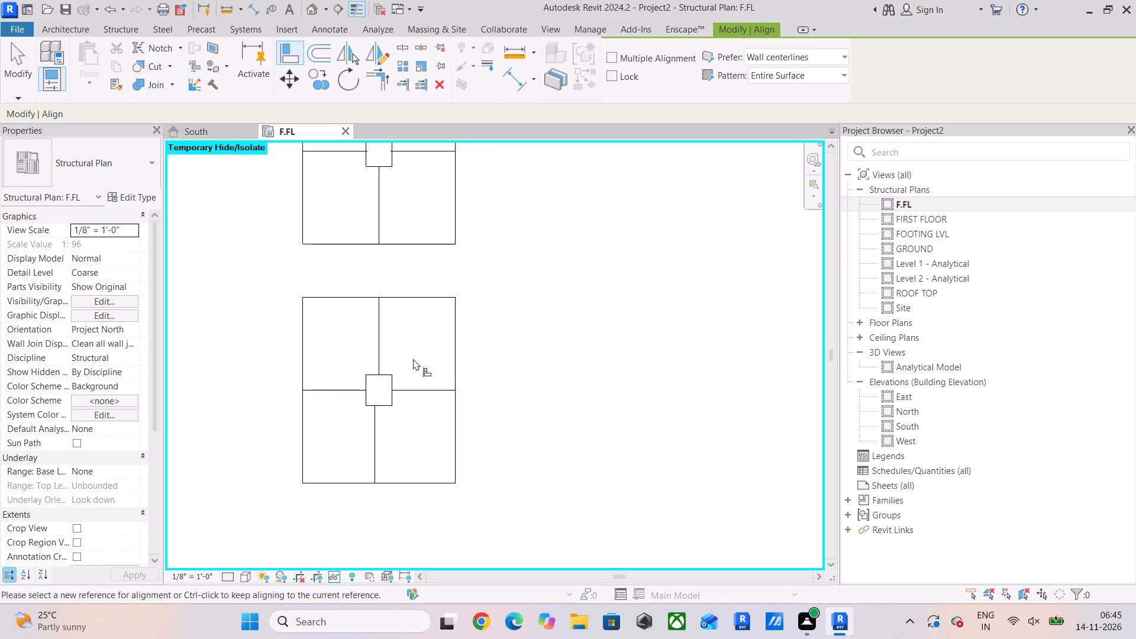
Align the bottom-right outline's lower vertical centre line with its upper centre line and finish aligning.
middle_drag(413, 359, 376, 382)
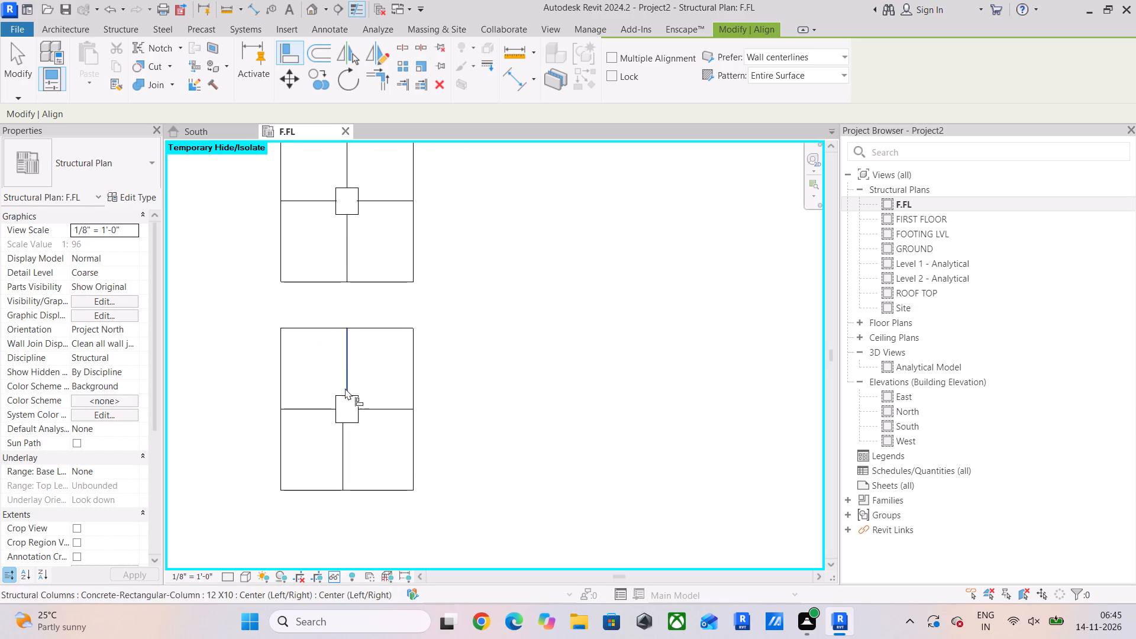
click(347, 367)
click(343, 453)
key(Escape)
scroll(405, 363, down, 4)
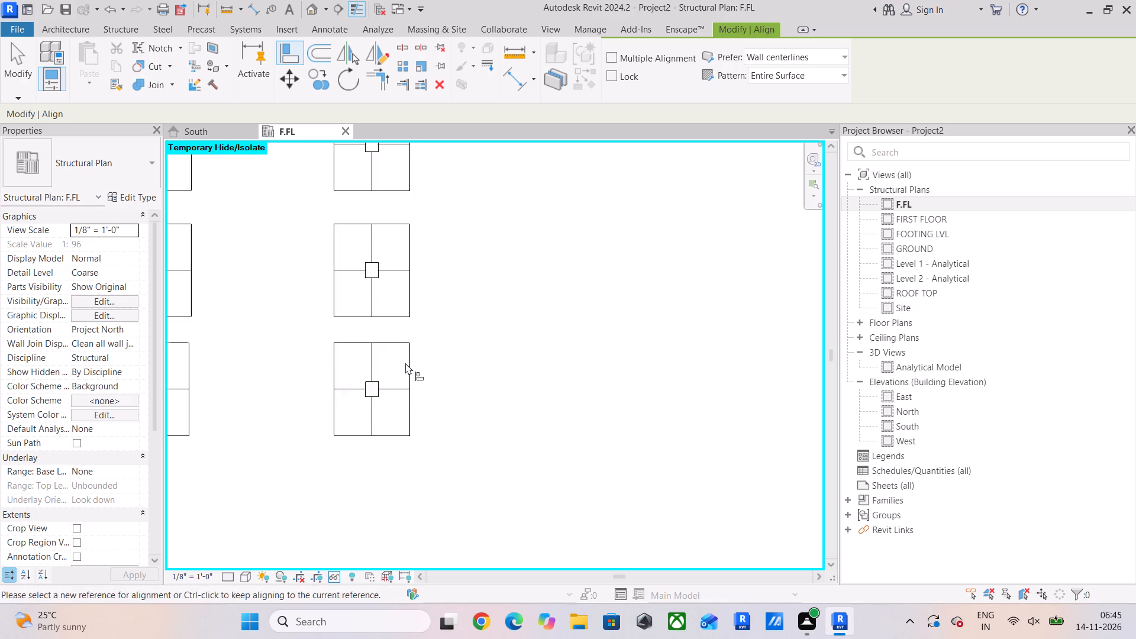
middle_drag(417, 363, 407, 404)
middle_drag(389, 330, 389, 473)
key(Escape)
key(Escape)
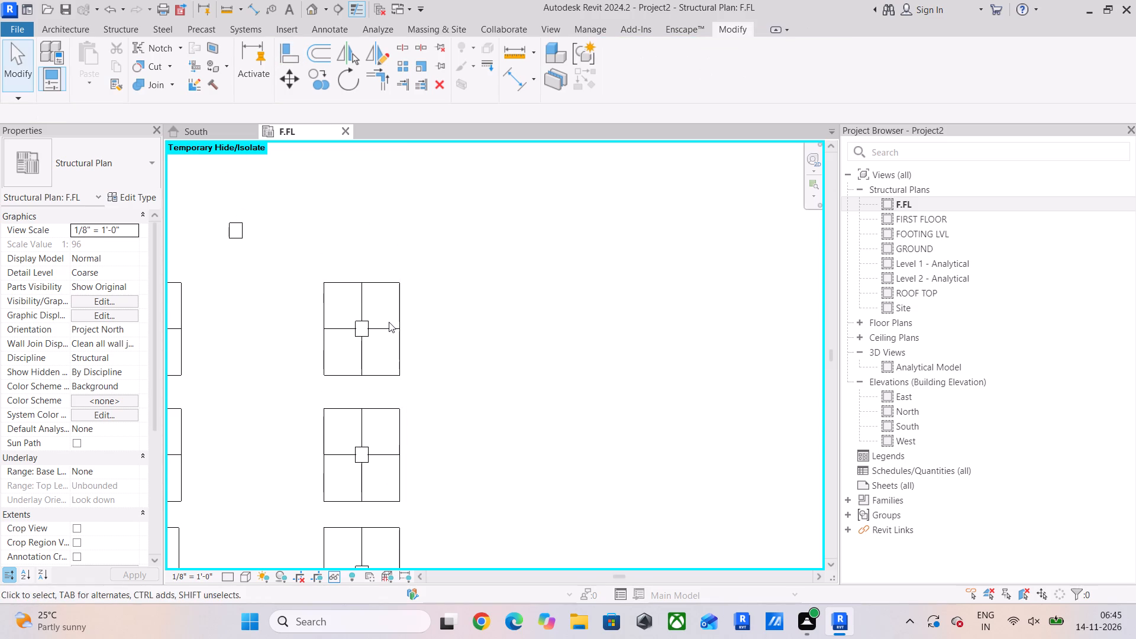
Copy the uppermost right-hand outline with its horizontal and lower centre lines, from the column's top-left corner, to the bare column diagonally up-left.
drag(341, 263, 304, 344)
ctrl+drag(414, 269, 395, 392)
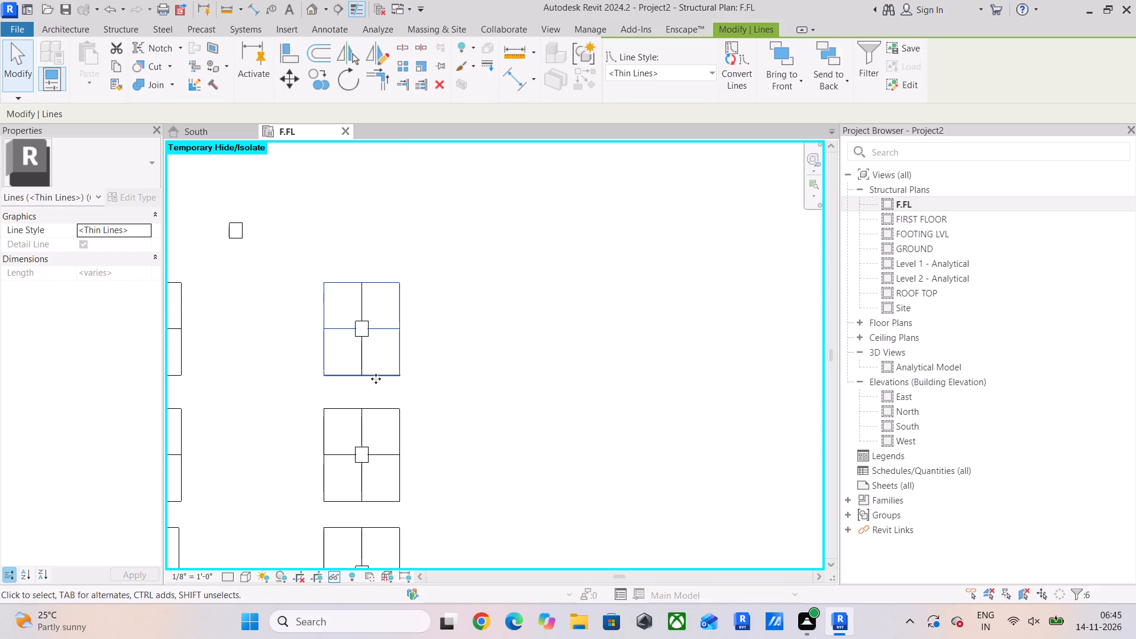
ctrl+drag(382, 365, 338, 385)
click(314, 82)
scroll(347, 277, up, 5)
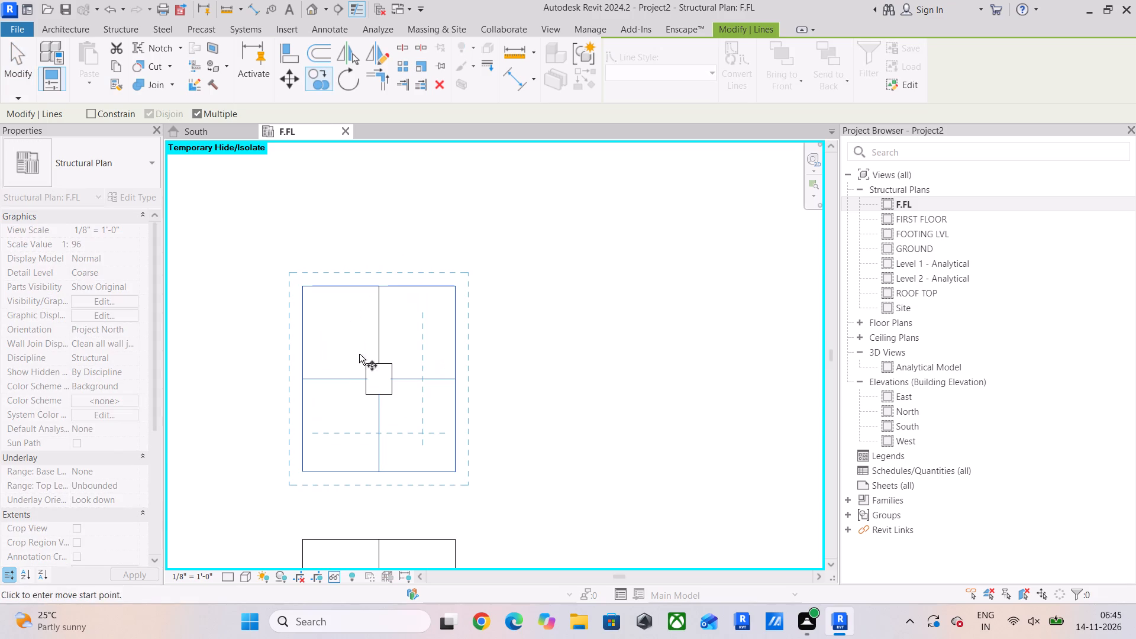
click(365, 363)
key(Escape)
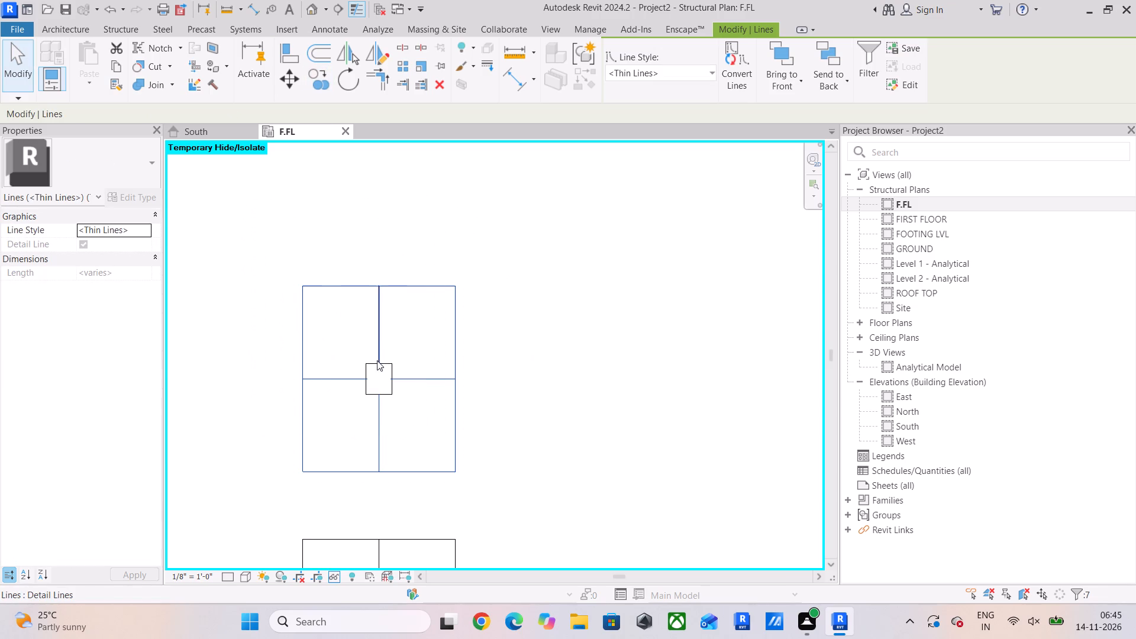
click(319, 84)
scroll(352, 317, up, 5)
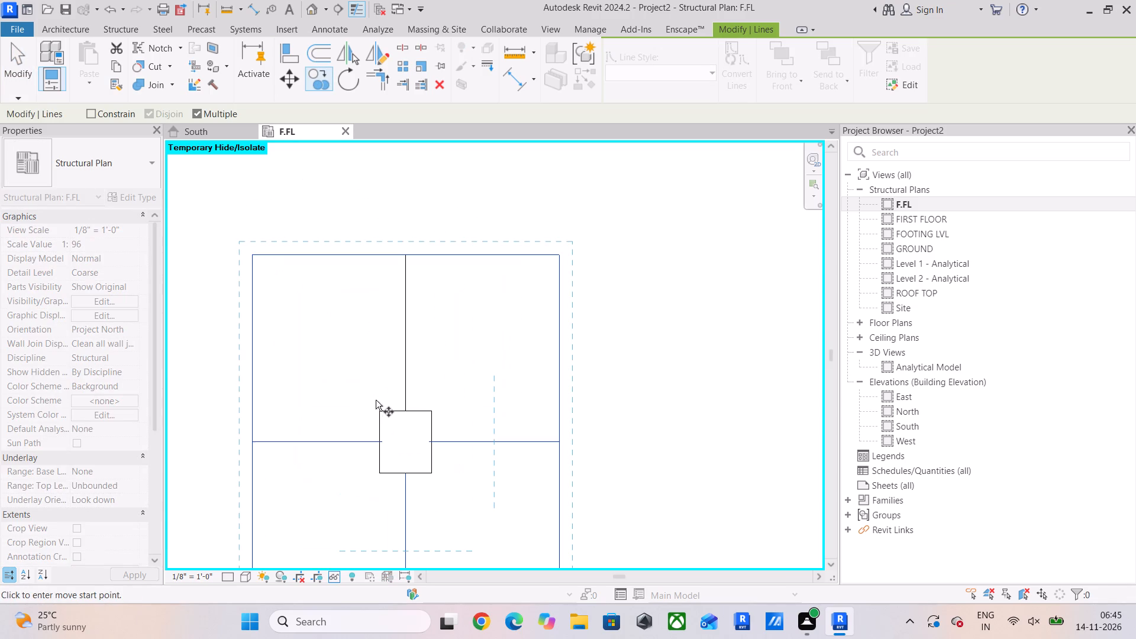
click(380, 412)
scroll(296, 288, down, 6)
middle_drag(292, 283, 482, 394)
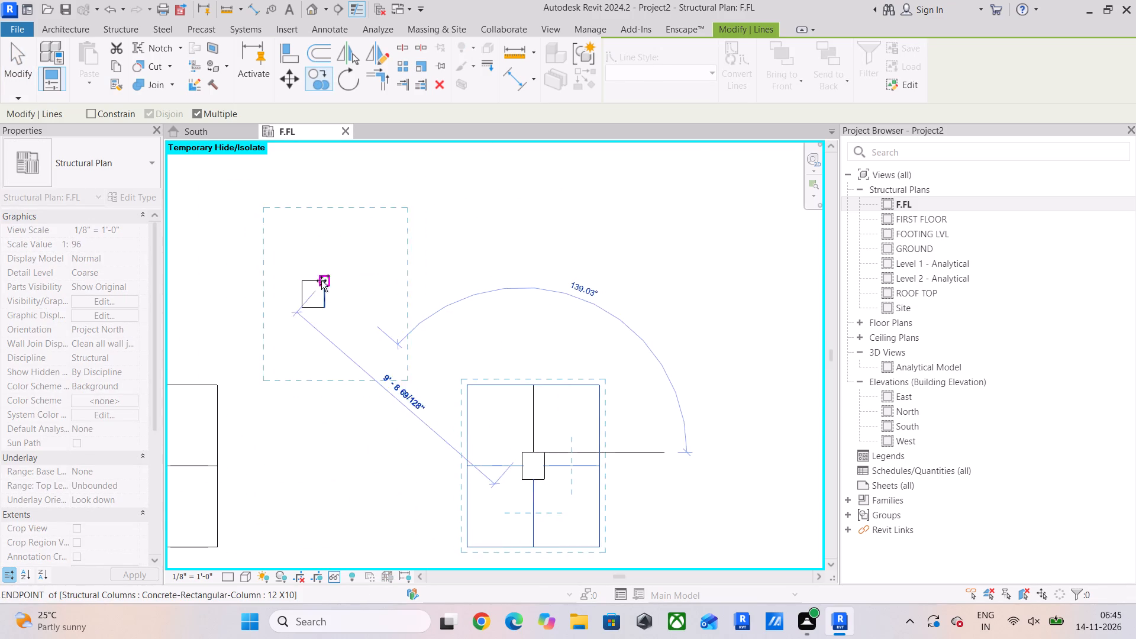
scroll(315, 278, up, 5)
click(290, 283)
scroll(286, 213, down, 4)
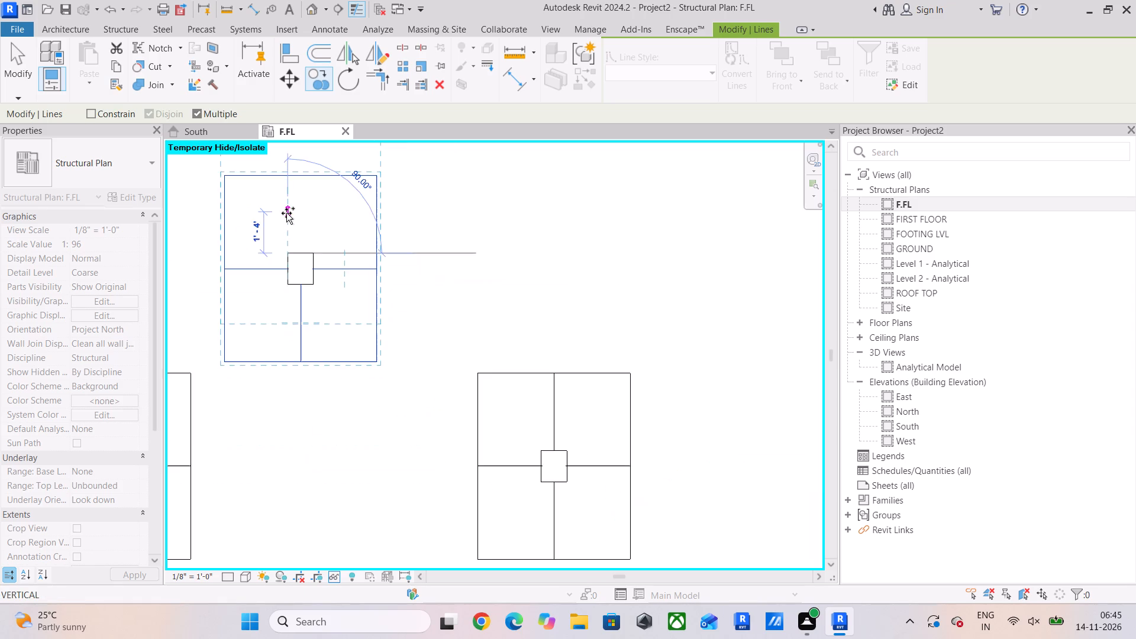
Place two more copies on the two columns in the next row up, snapping to their top-left corners.
scroll(286, 213, down, 6)
middle_drag(304, 237, 372, 323)
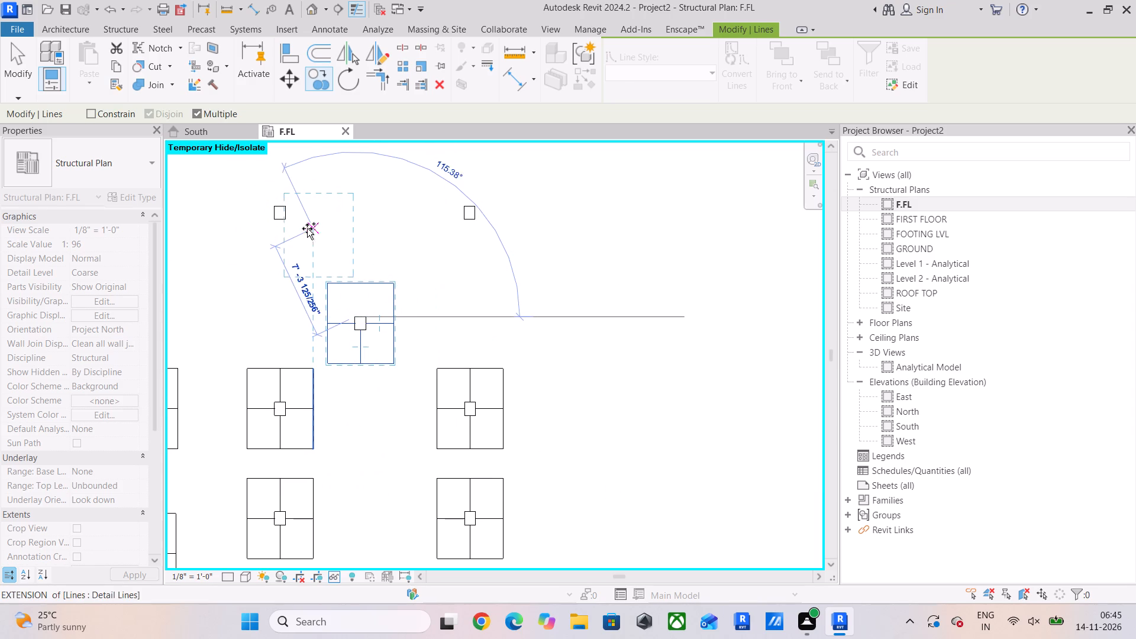
scroll(272, 215, up, 10)
middle_drag(271, 205, 271, 213)
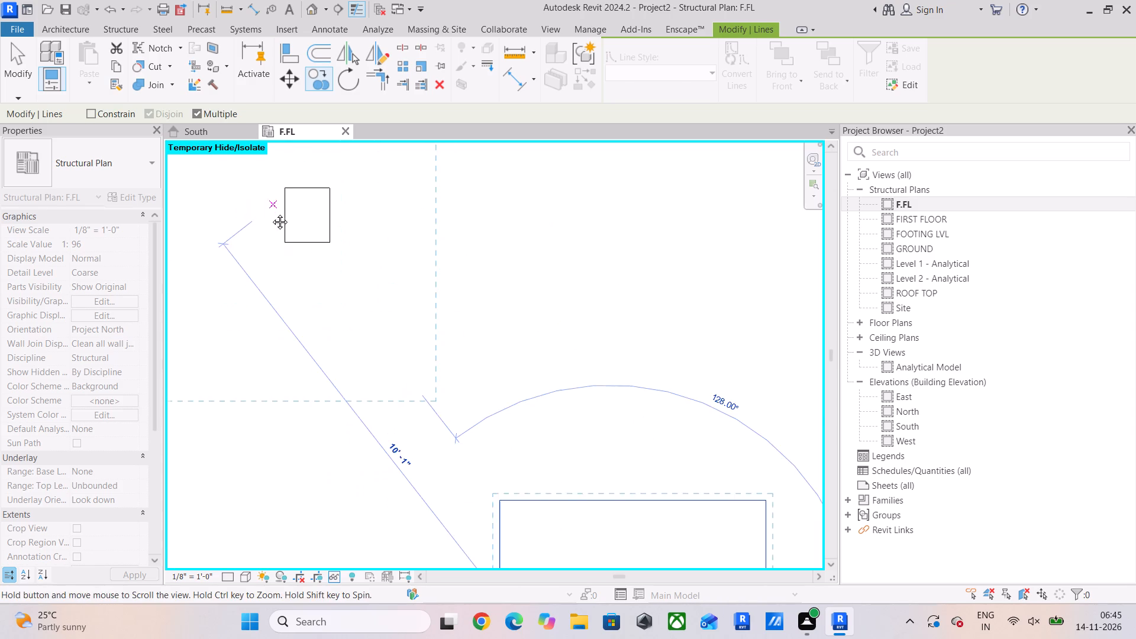
middle_drag(271, 213, 277, 321)
scroll(295, 306, up, 4)
click(289, 304)
scroll(419, 303, down, 6)
middle_drag(488, 301, 344, 301)
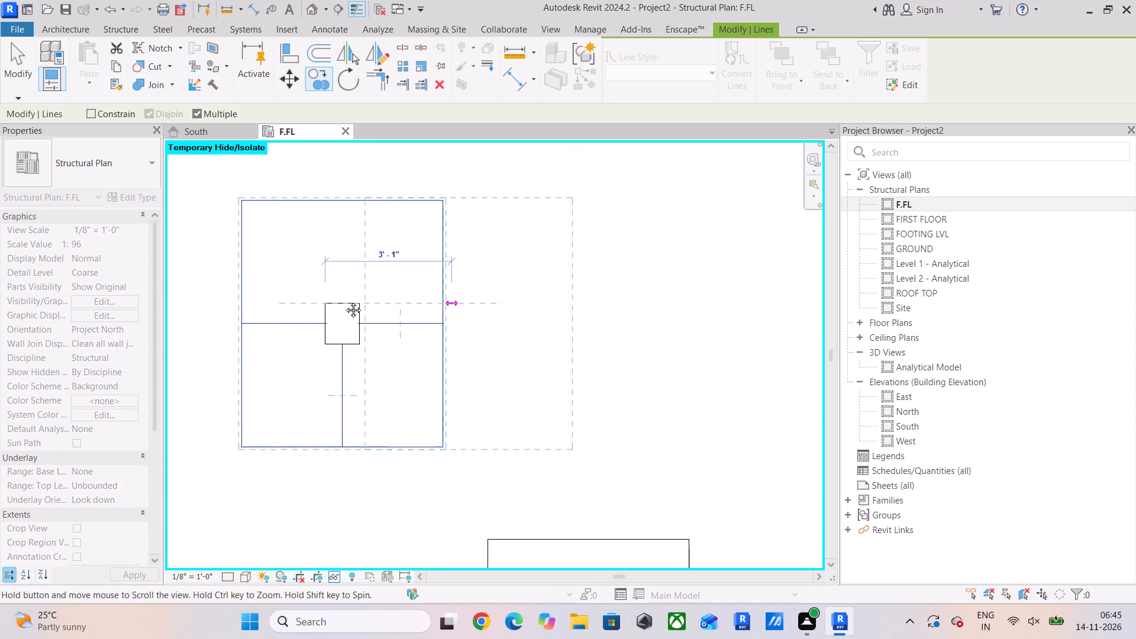
middle_drag(344, 301, 208, 303)
middle_drag(508, 299, 281, 300)
scroll(418, 303, up, 5)
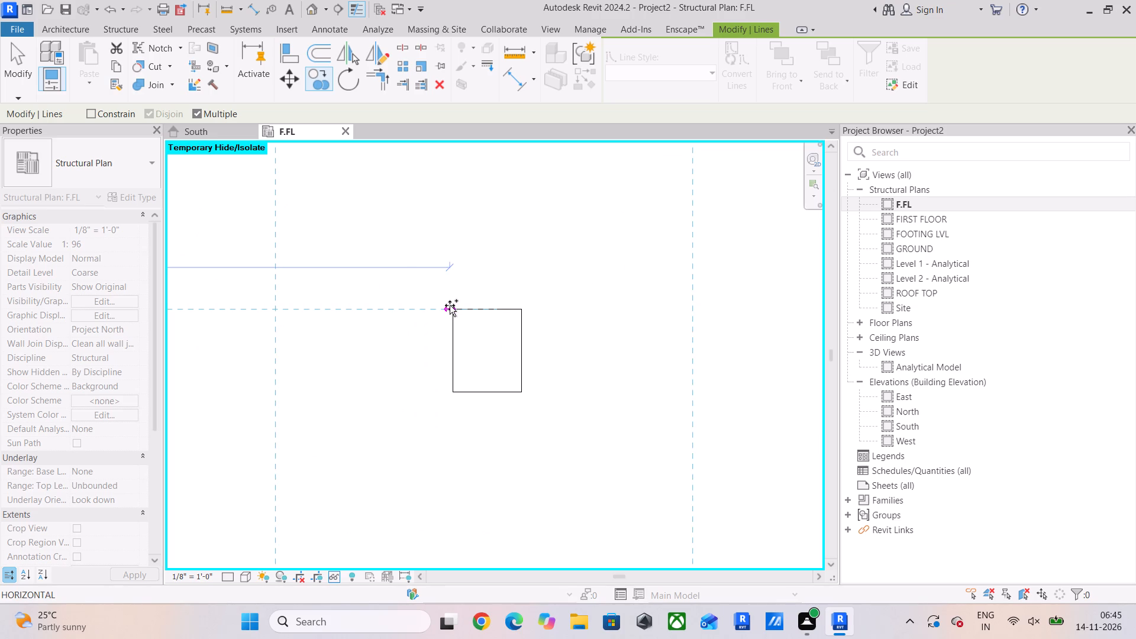
click(458, 309)
Place another copy on the right-hand column directly above, at its top-left corner, and end the copying.
scroll(325, 301, down, 15)
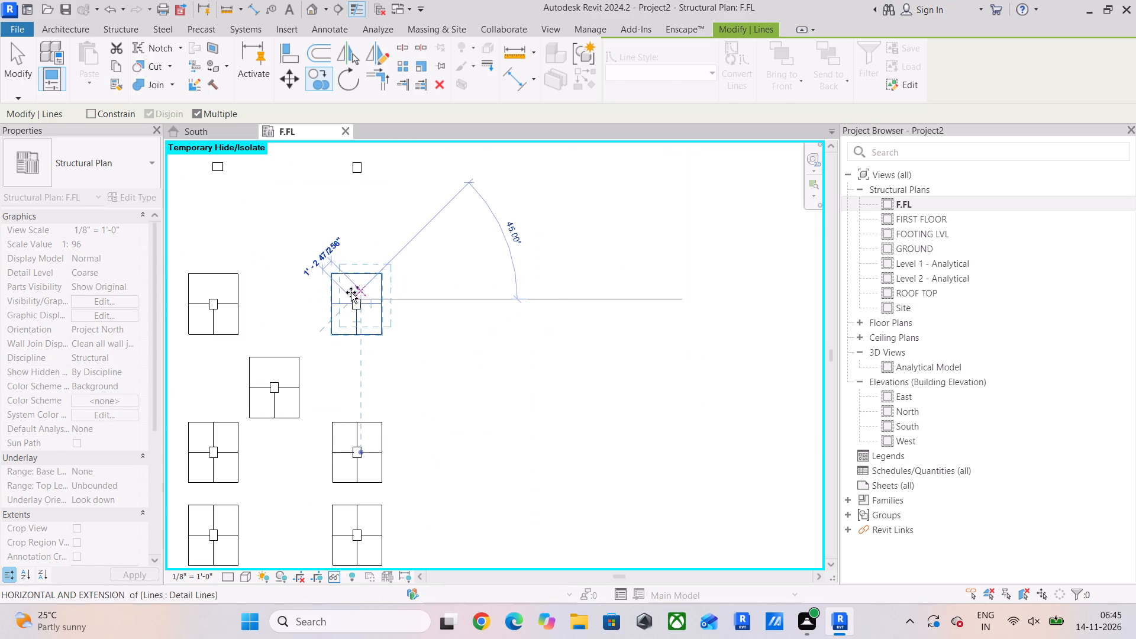
scroll(347, 292, down, 3)
middle_drag(337, 341, 337, 375)
scroll(353, 243, up, 19)
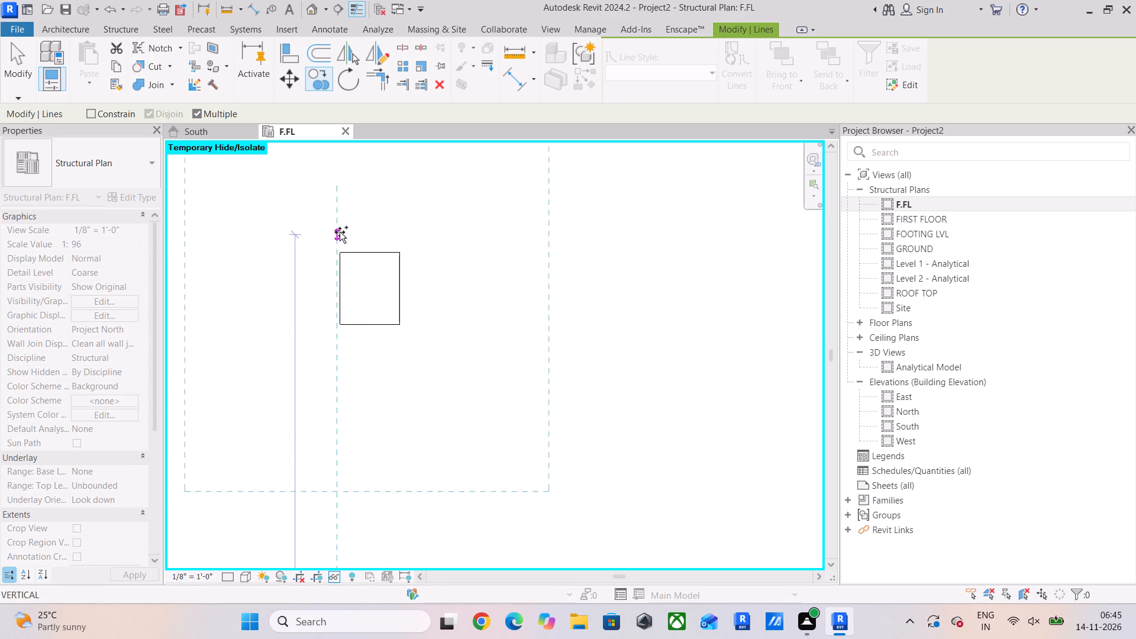
scroll(340, 232, up, 3)
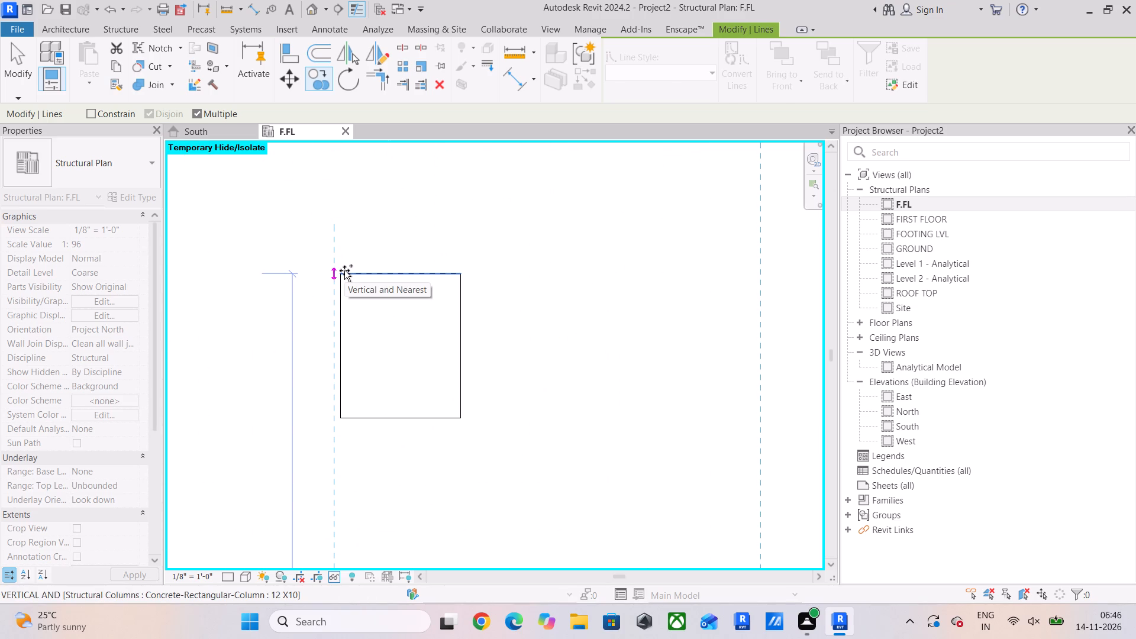
click(344, 270)
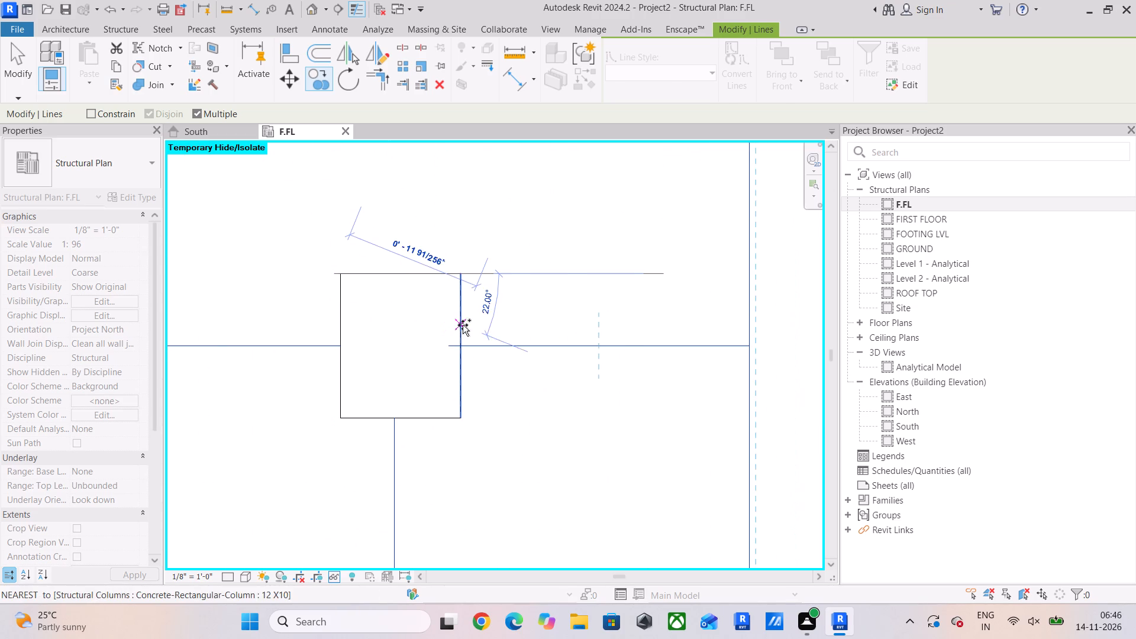
key(Escape)
key(Escape)
scroll(487, 322, down, 6)
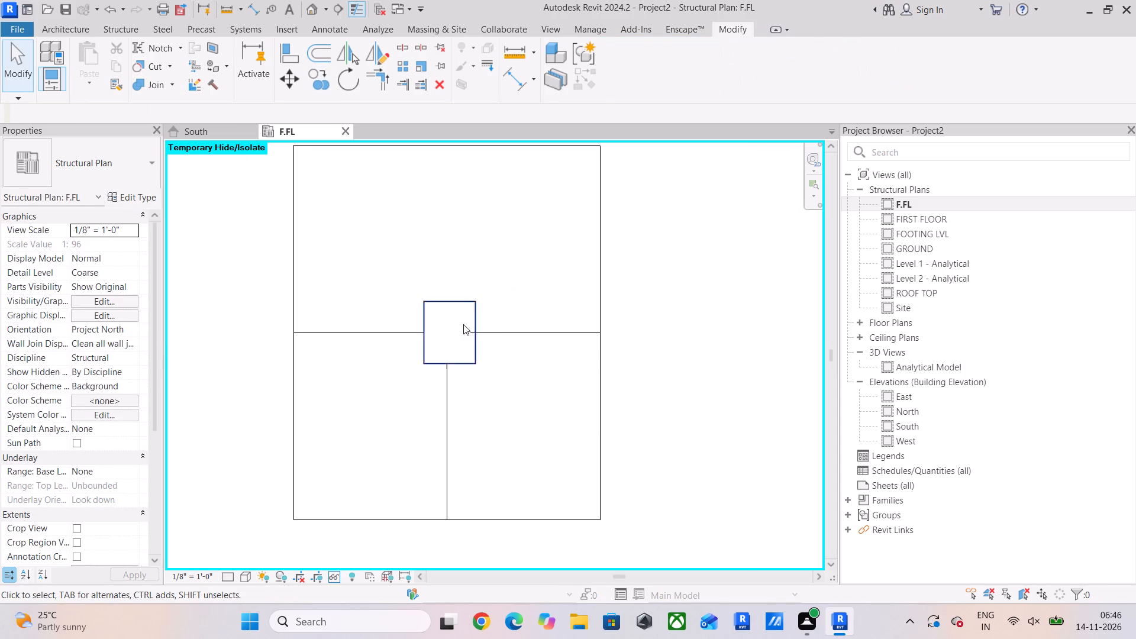
Align the top-right column's left/right centre with that of the column below it.
scroll(387, 297, down, 7)
click(286, 60)
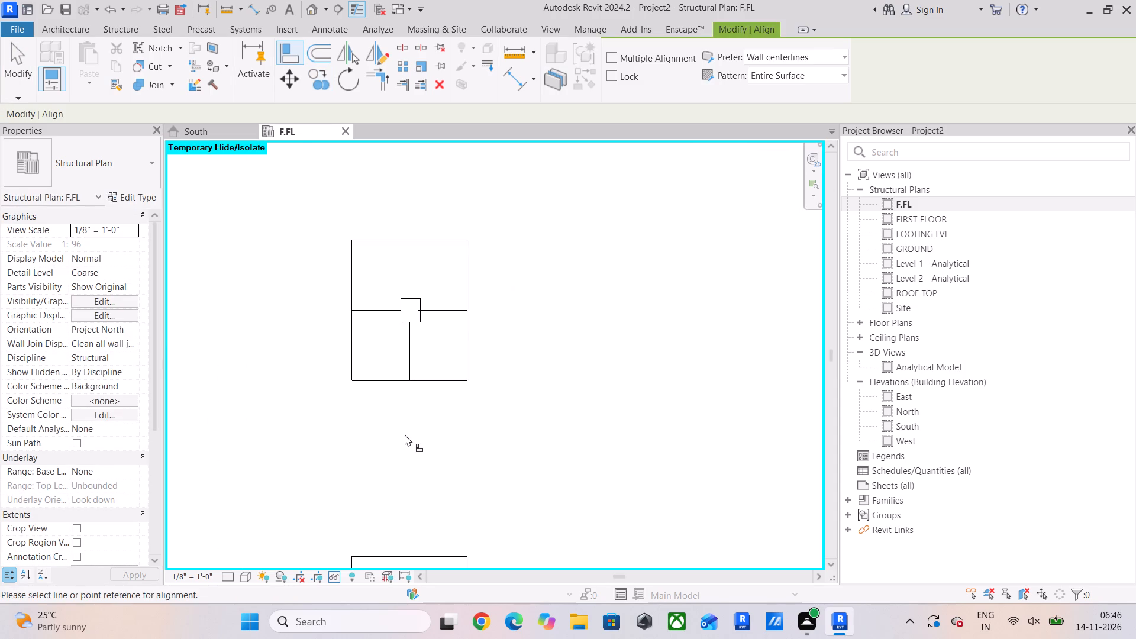
scroll(405, 434, down, 3)
middle_drag(405, 433, 406, 328)
drag(413, 453, 415, 443)
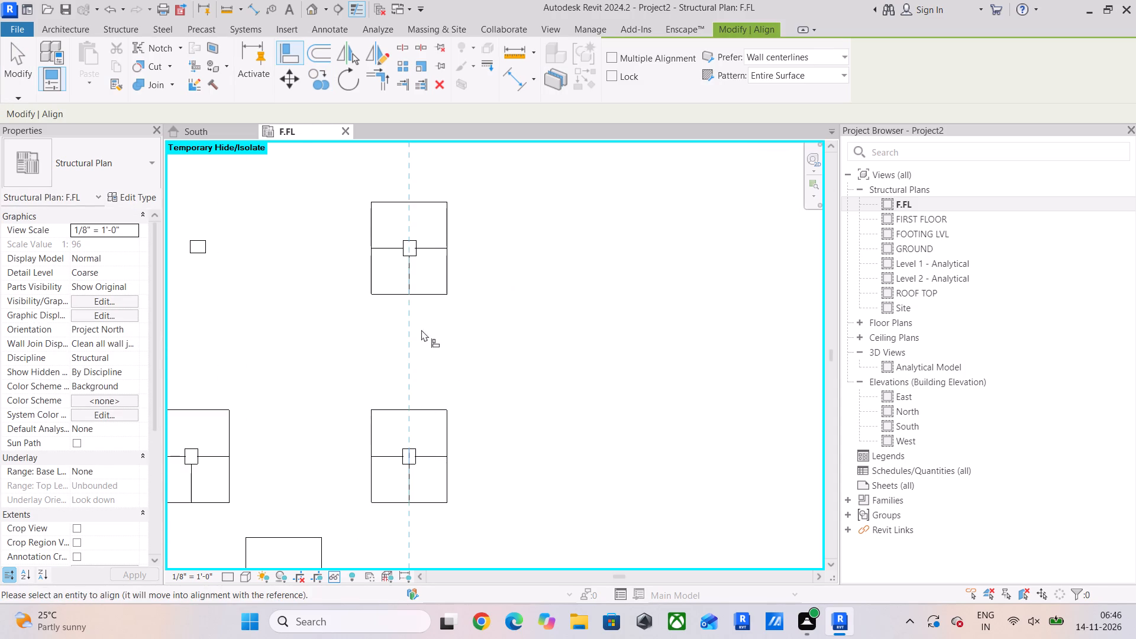
click(413, 252)
scroll(413, 252, up, 6)
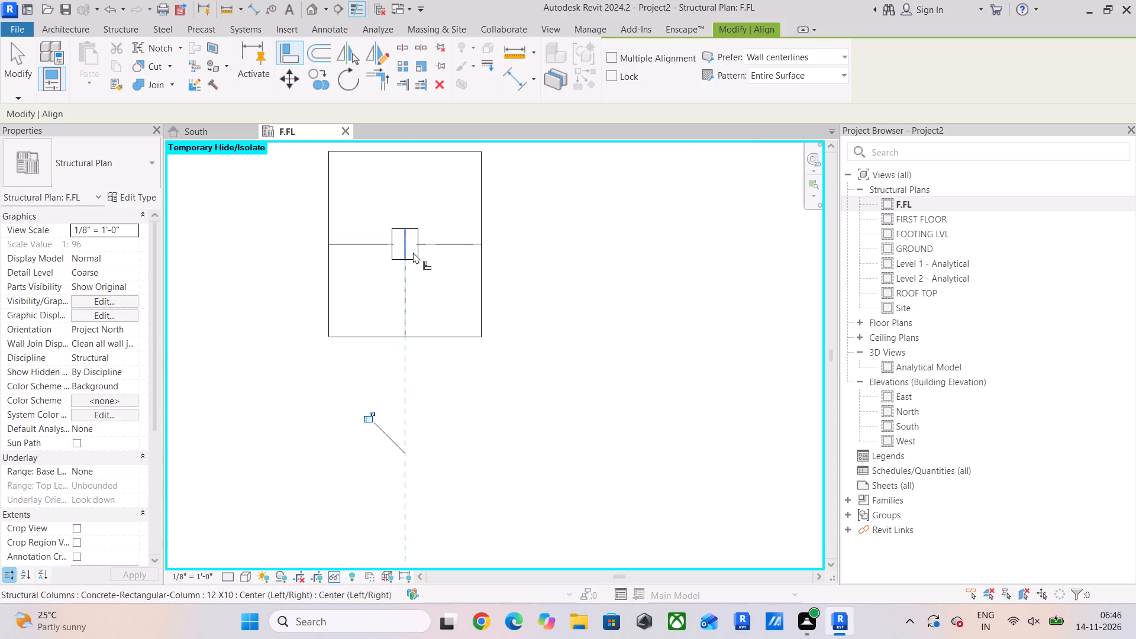
scroll(413, 252, up, 4)
middle_drag(413, 252, 406, 268)
key(Escape)
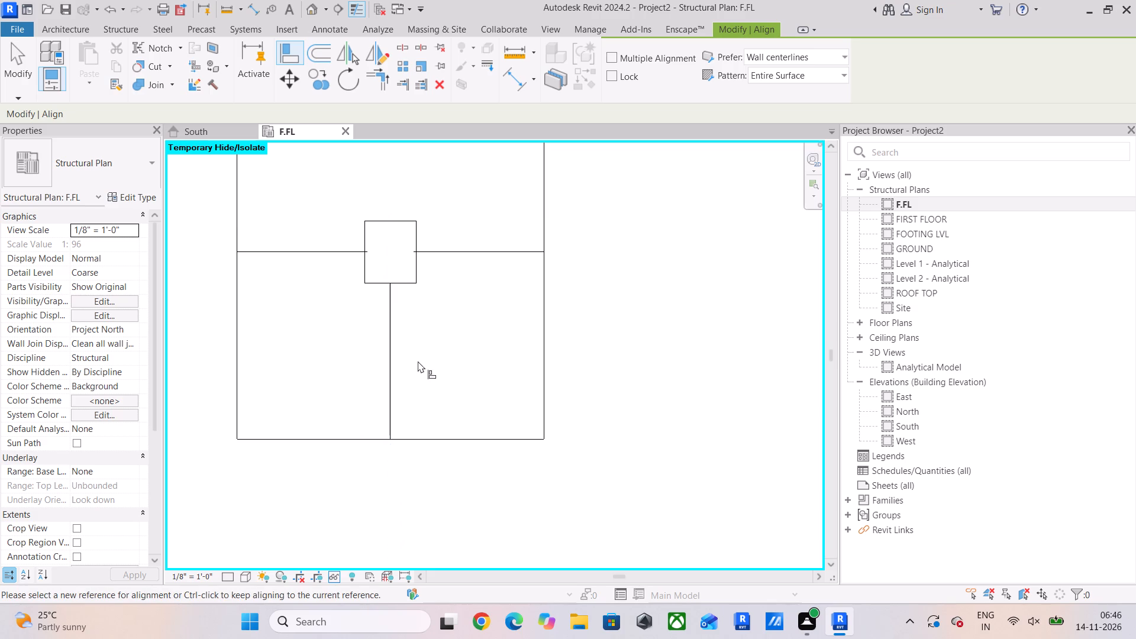
Align the top-right outline's left and right sides with those of the outline below it.
scroll(364, 244, up, 5)
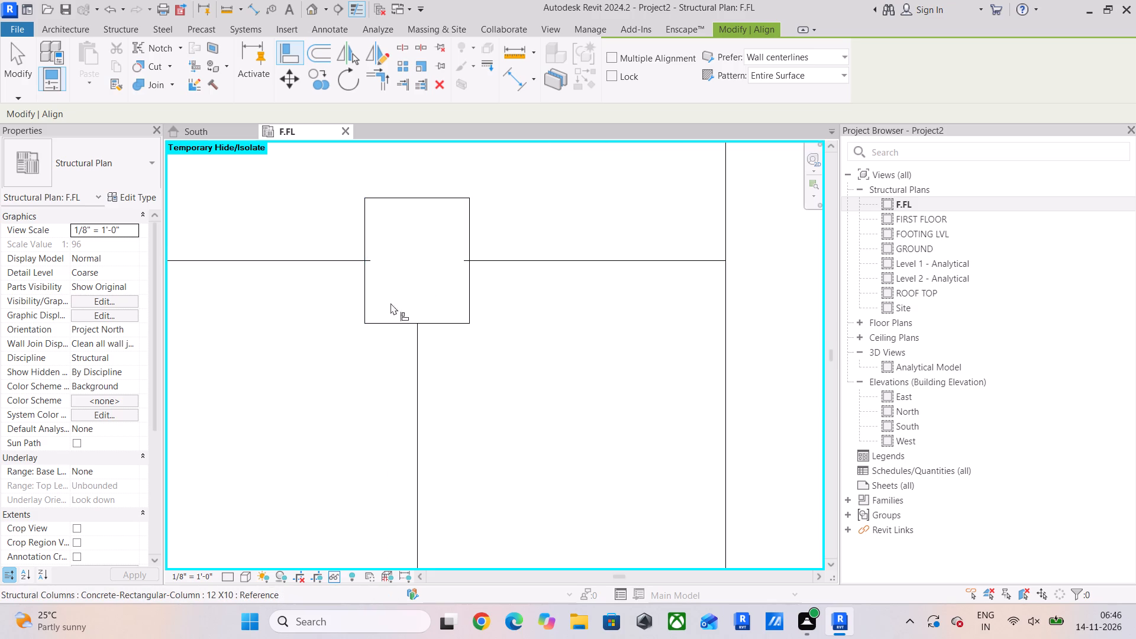
scroll(514, 391, down, 6)
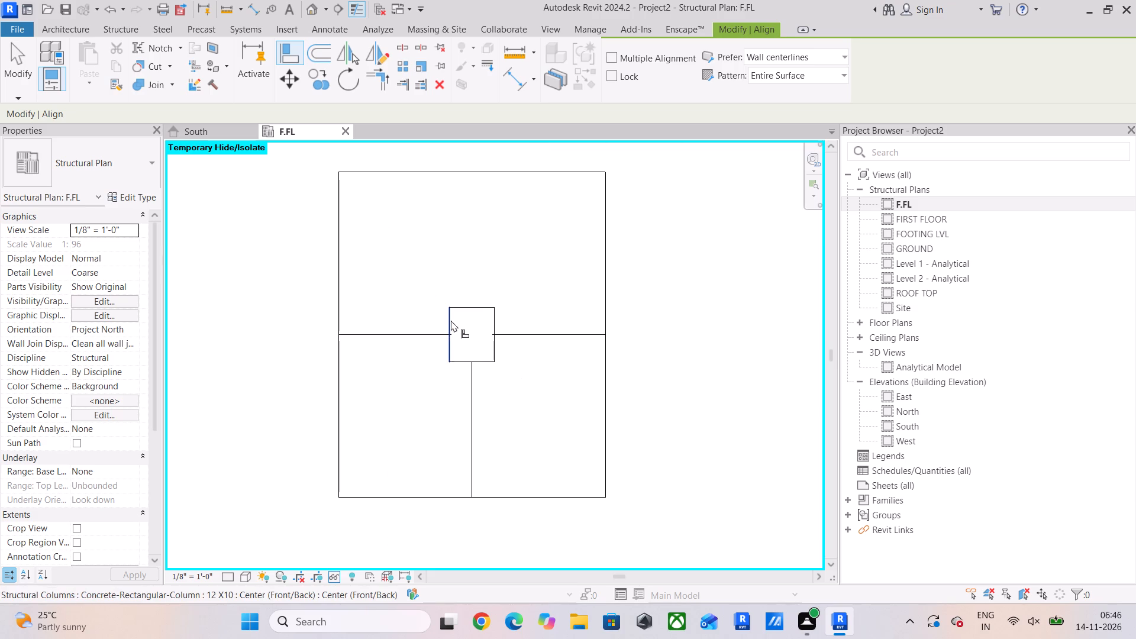
scroll(439, 390, down, 10)
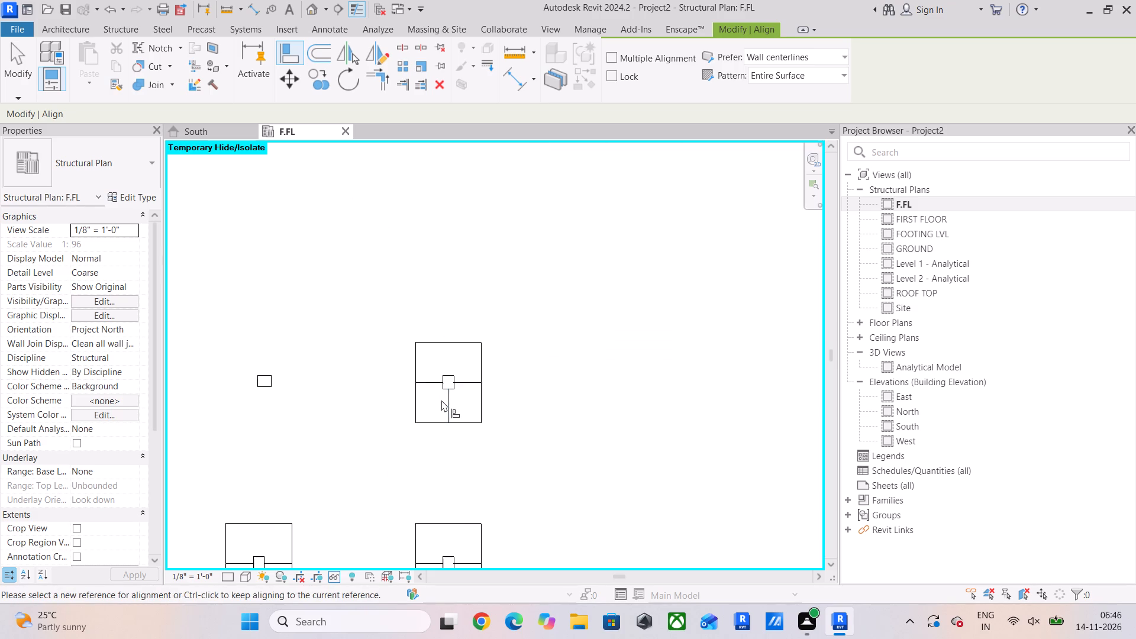
middle_drag(442, 400, 438, 273)
drag(406, 415, 414, 403)
click(412, 236)
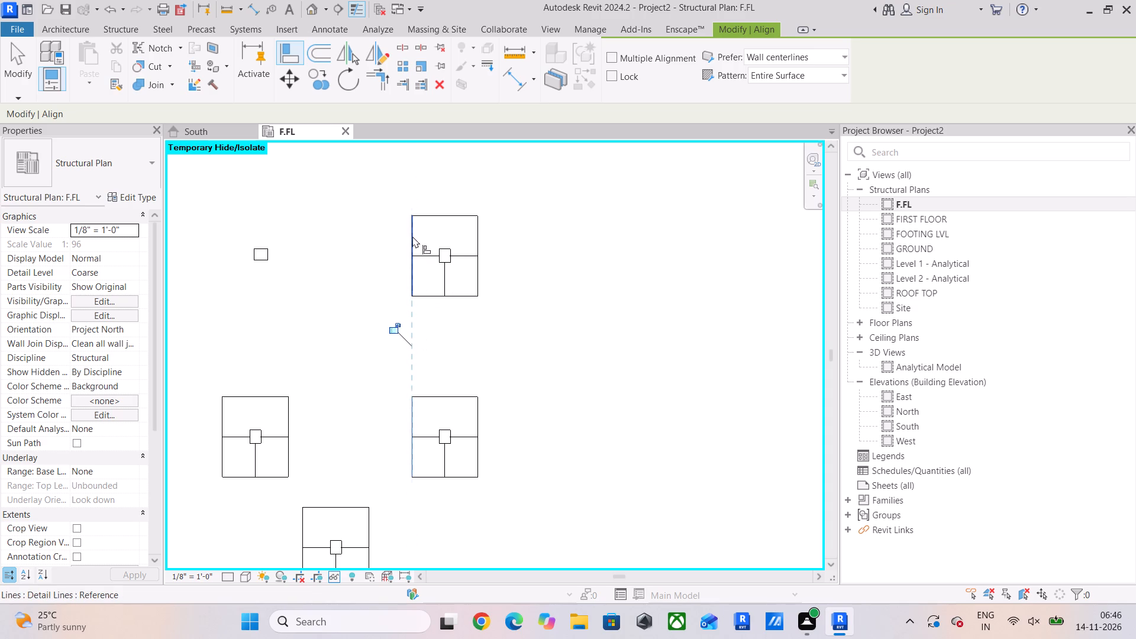
drag(477, 418, 477, 408)
click(474, 240)
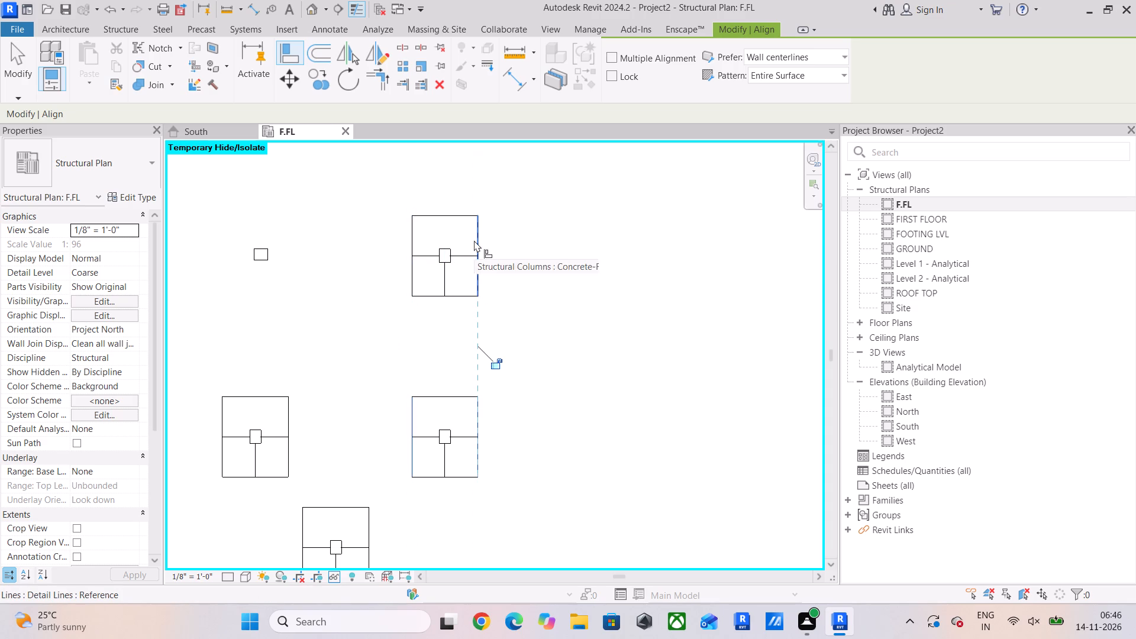
middle_drag(475, 346, 457, 374)
scroll(468, 319, up, 8)
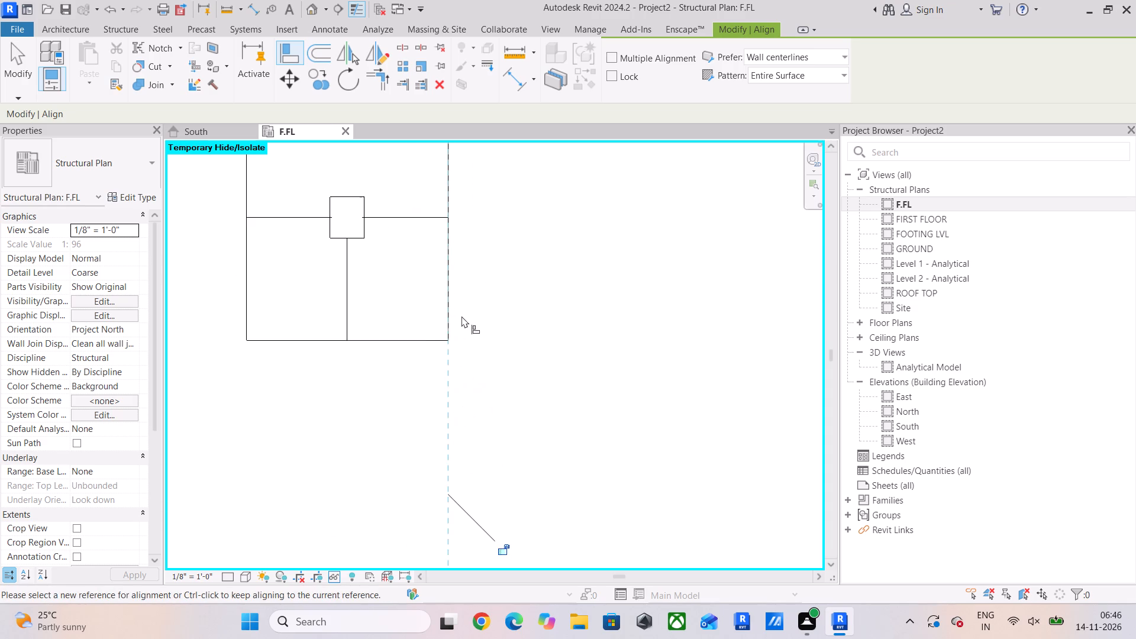
scroll(419, 326, up, 6)
key(Escape)
scroll(416, 321, down, 5)
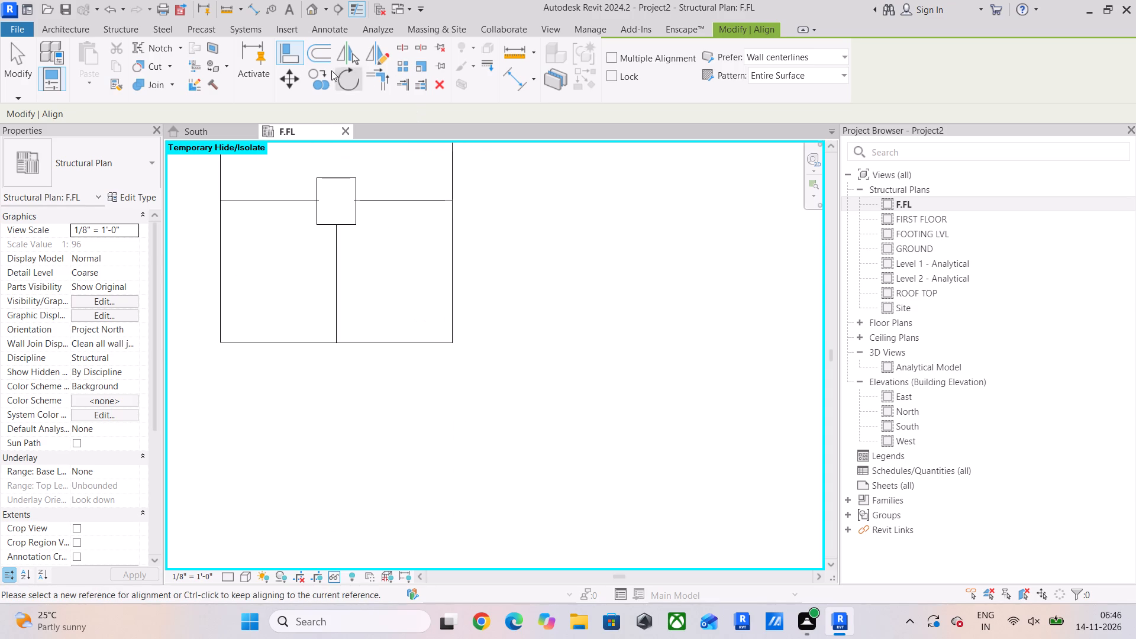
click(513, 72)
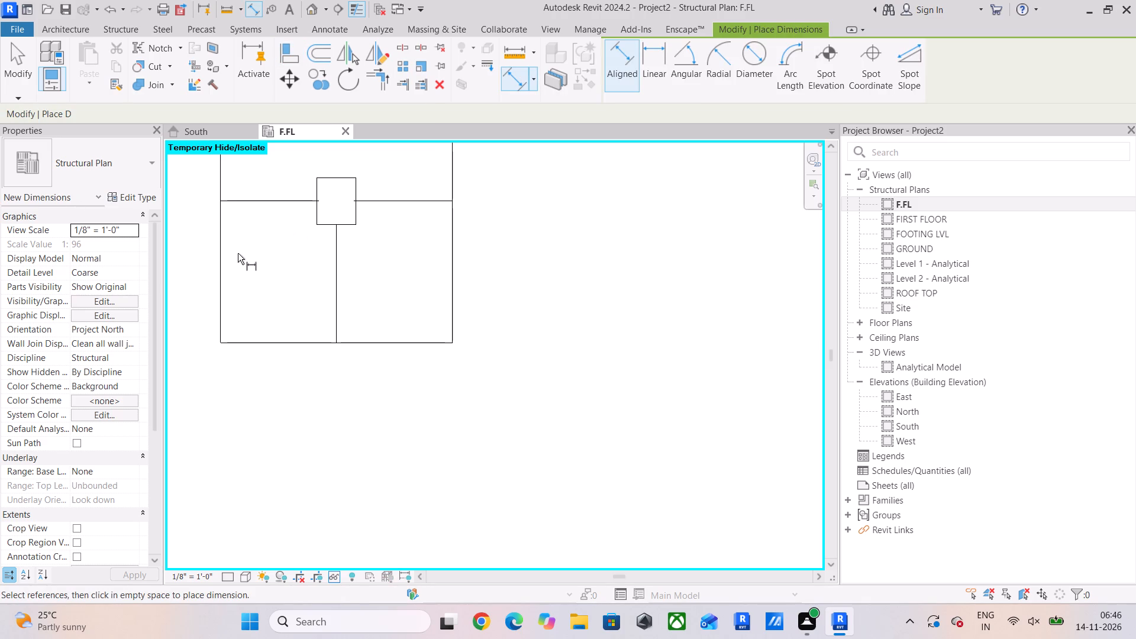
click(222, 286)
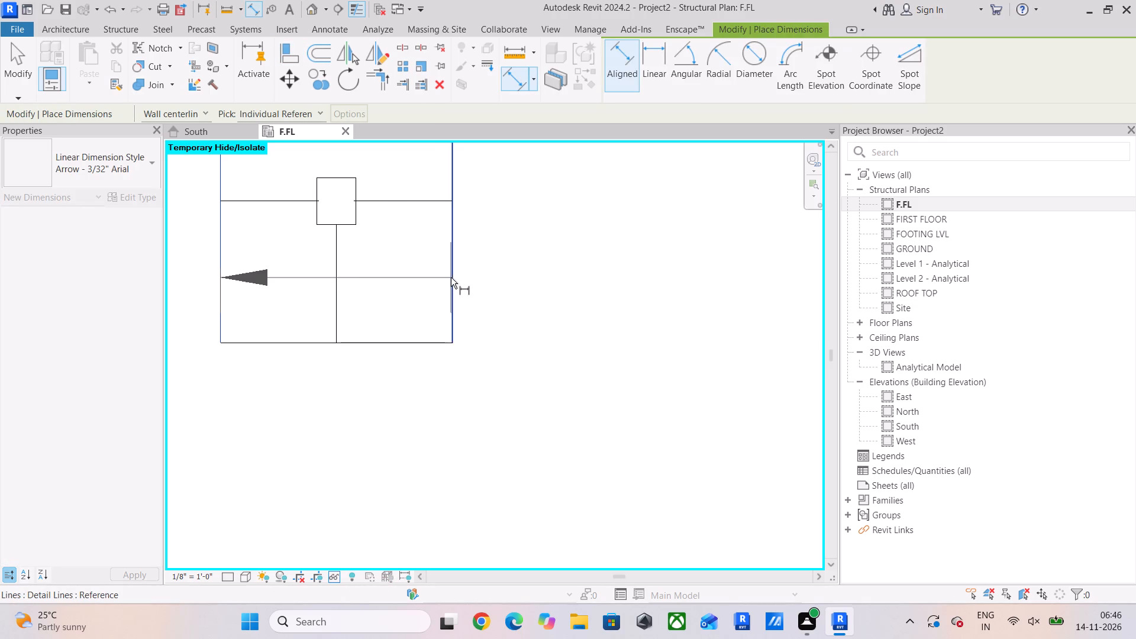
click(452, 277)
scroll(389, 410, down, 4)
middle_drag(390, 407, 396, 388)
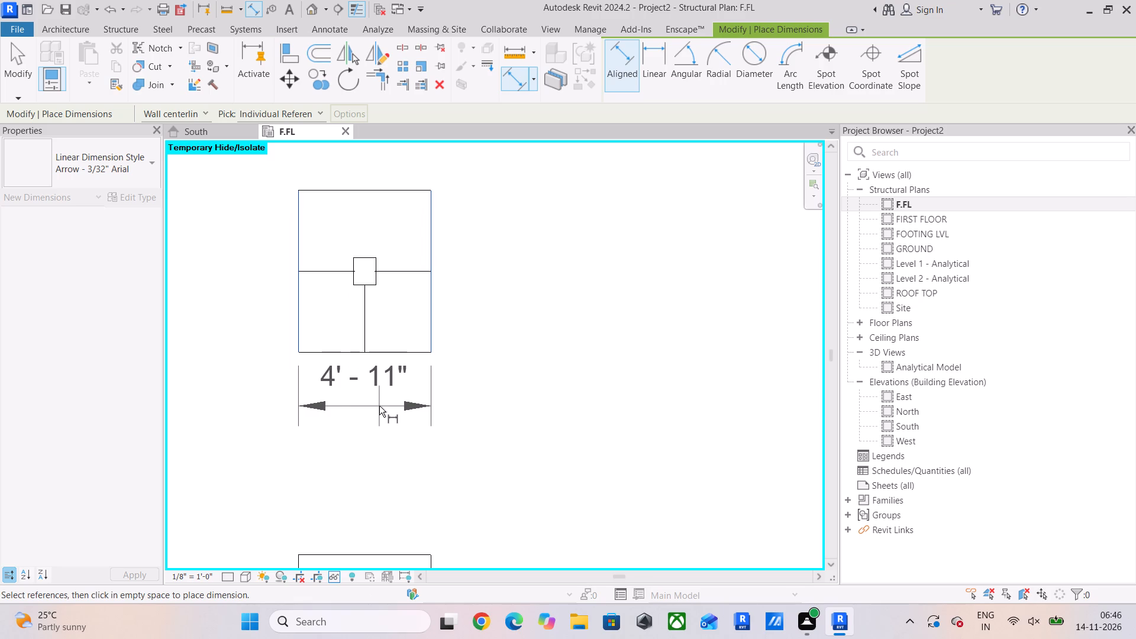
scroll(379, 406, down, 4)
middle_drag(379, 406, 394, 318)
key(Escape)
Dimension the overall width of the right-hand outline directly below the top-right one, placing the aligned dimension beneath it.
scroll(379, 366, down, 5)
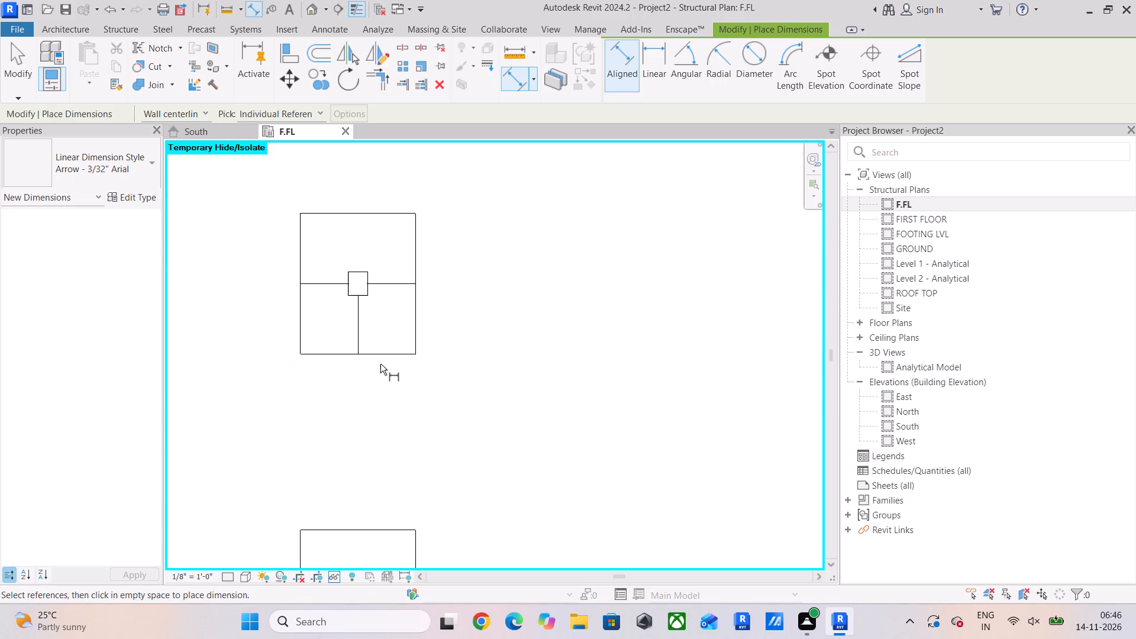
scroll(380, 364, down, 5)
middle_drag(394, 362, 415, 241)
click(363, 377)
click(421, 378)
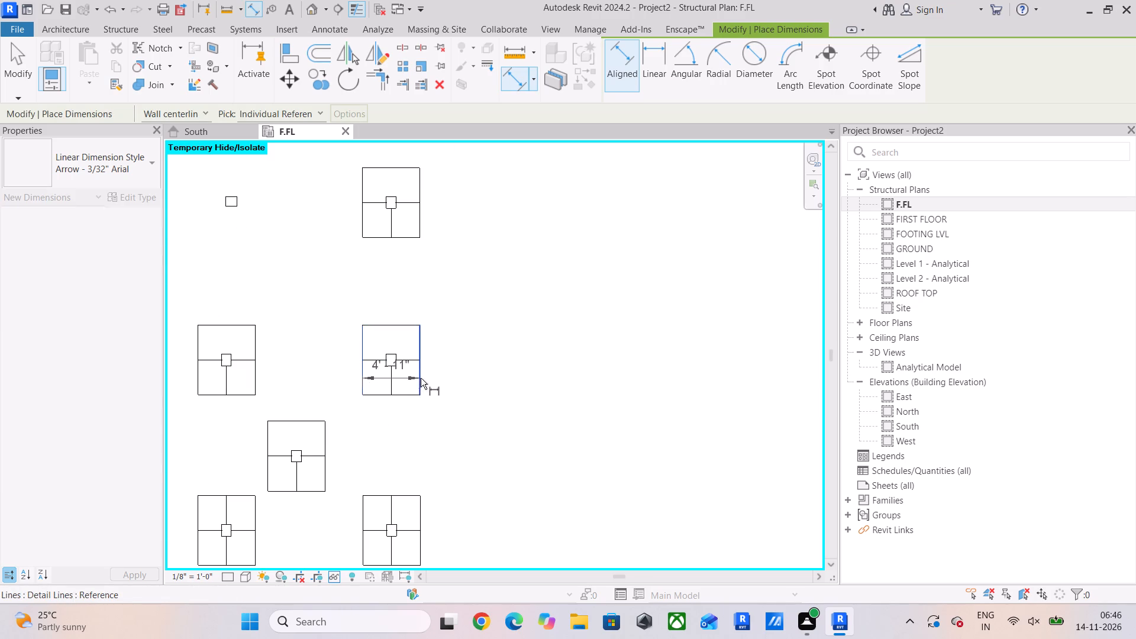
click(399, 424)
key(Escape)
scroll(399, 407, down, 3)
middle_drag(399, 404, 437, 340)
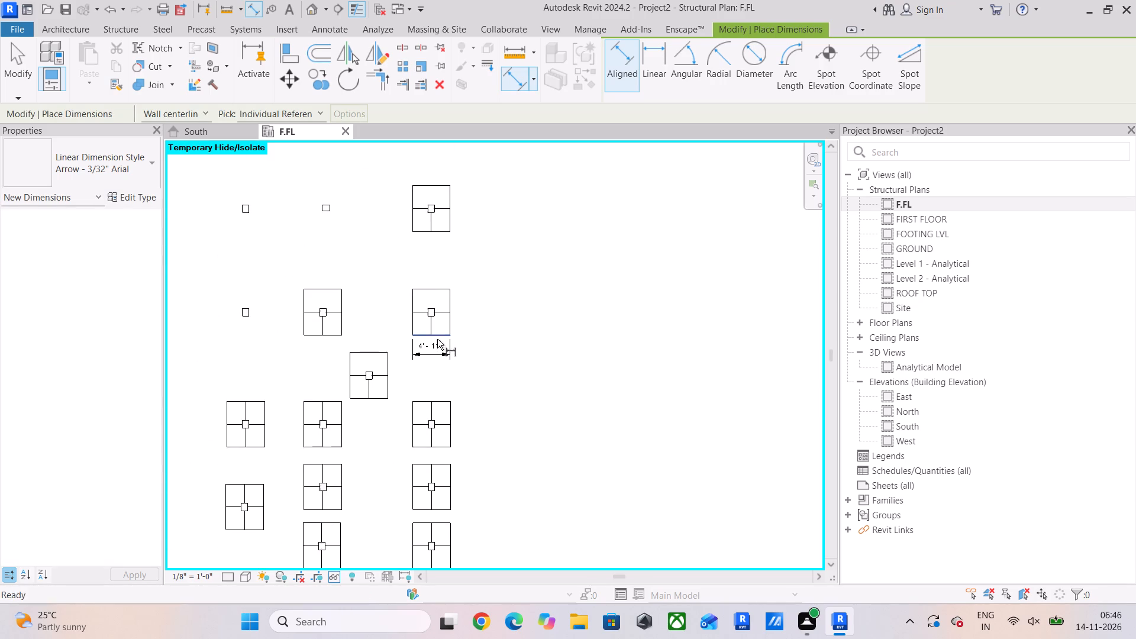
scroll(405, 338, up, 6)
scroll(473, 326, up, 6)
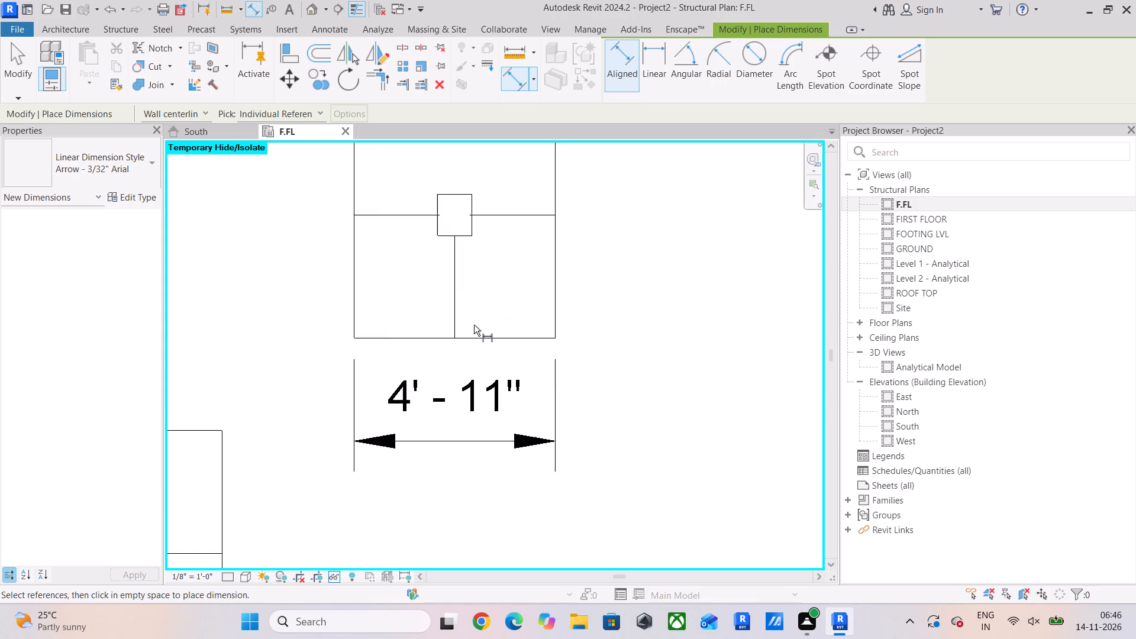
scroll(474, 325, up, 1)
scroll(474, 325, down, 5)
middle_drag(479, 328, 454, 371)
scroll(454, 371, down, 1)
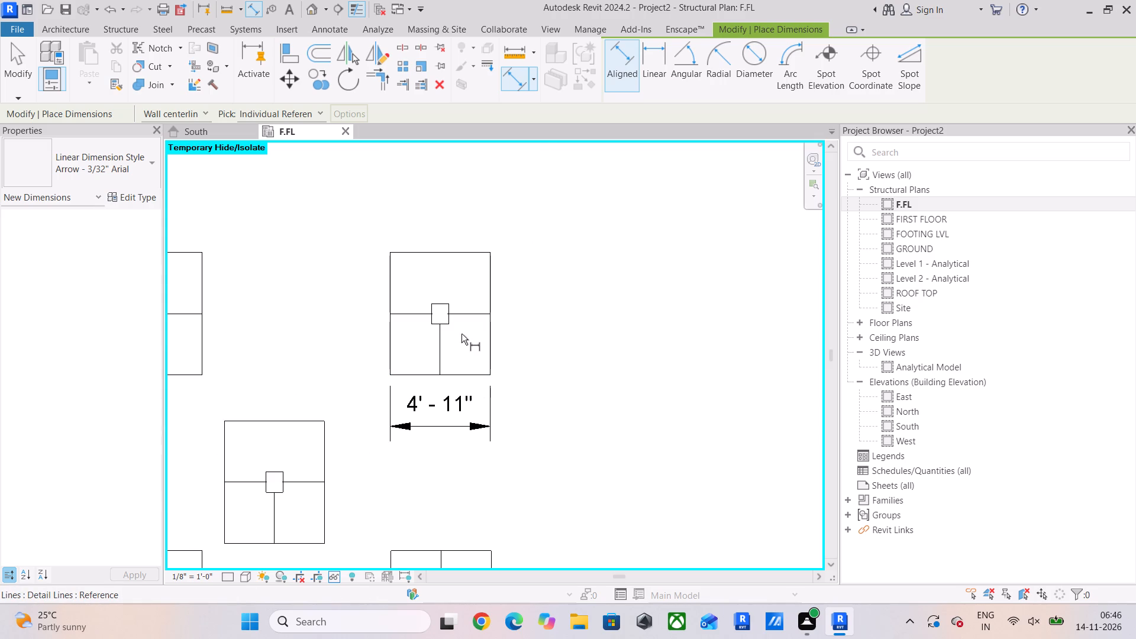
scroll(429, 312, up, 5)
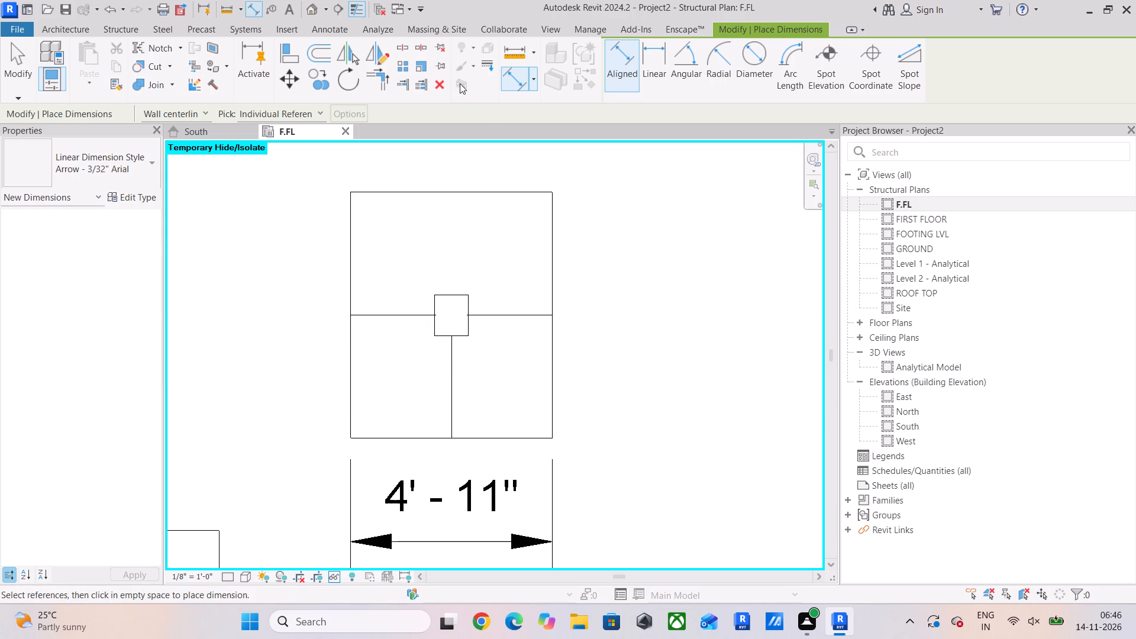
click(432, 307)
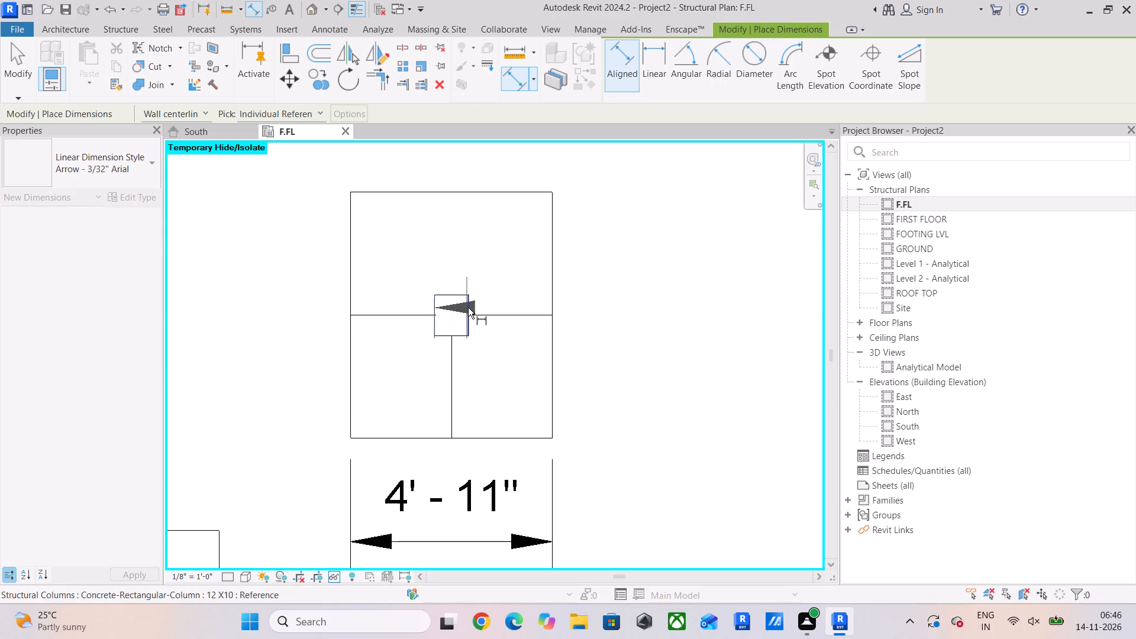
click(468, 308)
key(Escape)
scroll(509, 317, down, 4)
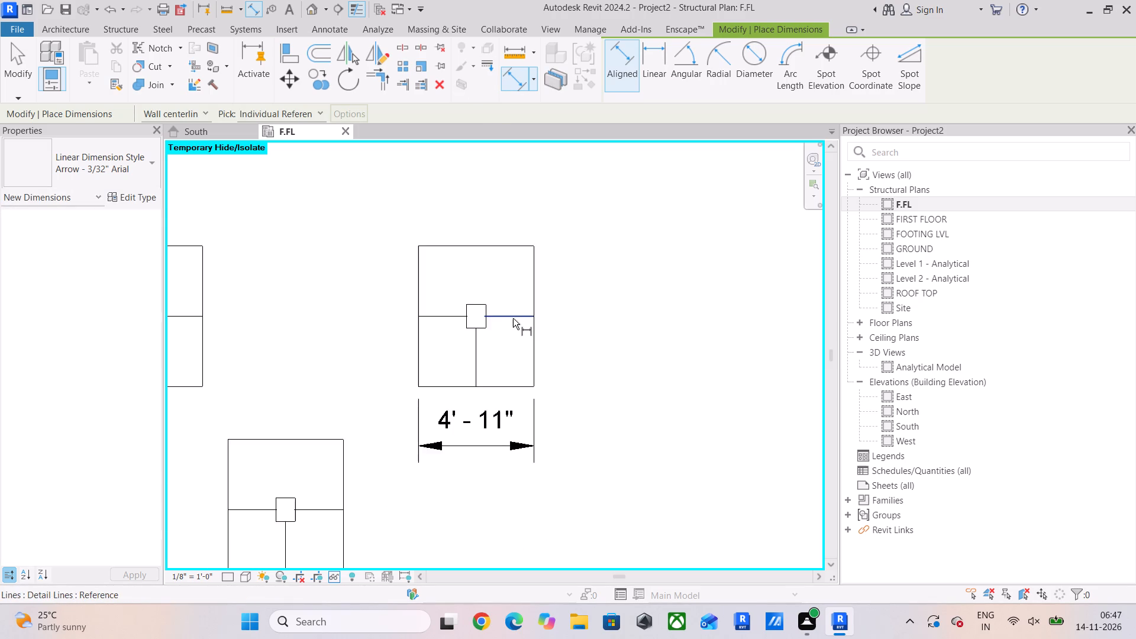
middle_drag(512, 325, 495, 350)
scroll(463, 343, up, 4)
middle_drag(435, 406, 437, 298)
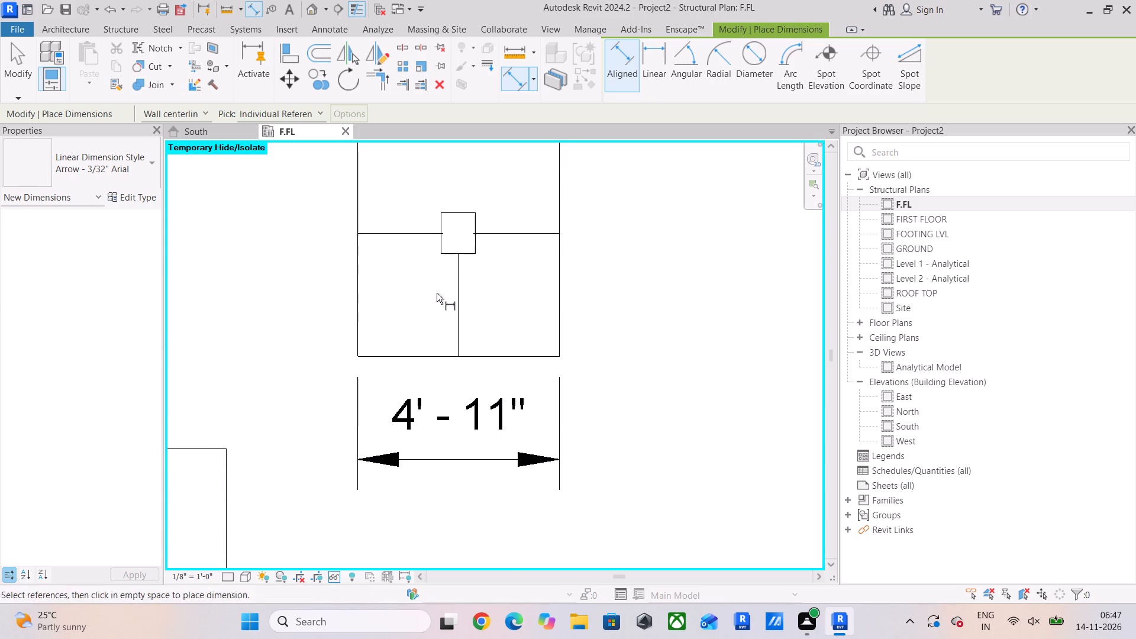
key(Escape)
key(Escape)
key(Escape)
Set the distance from the dimensioned outline's right side to its vertical centre line to 2' 6".
click(557, 301)
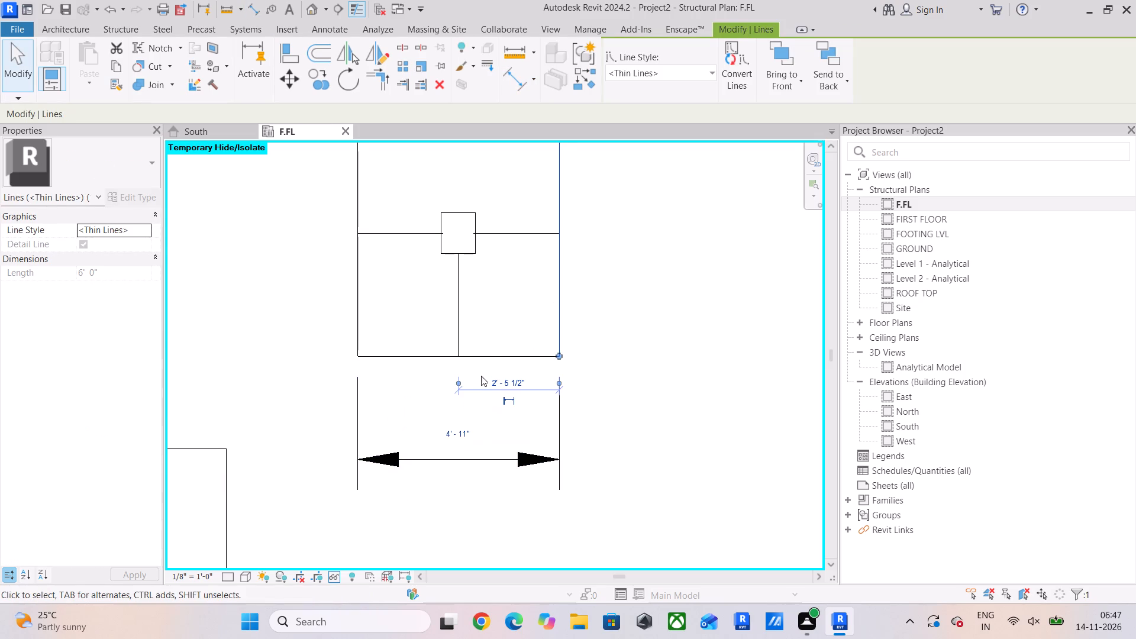
scroll(515, 380, up, 4)
click(513, 388)
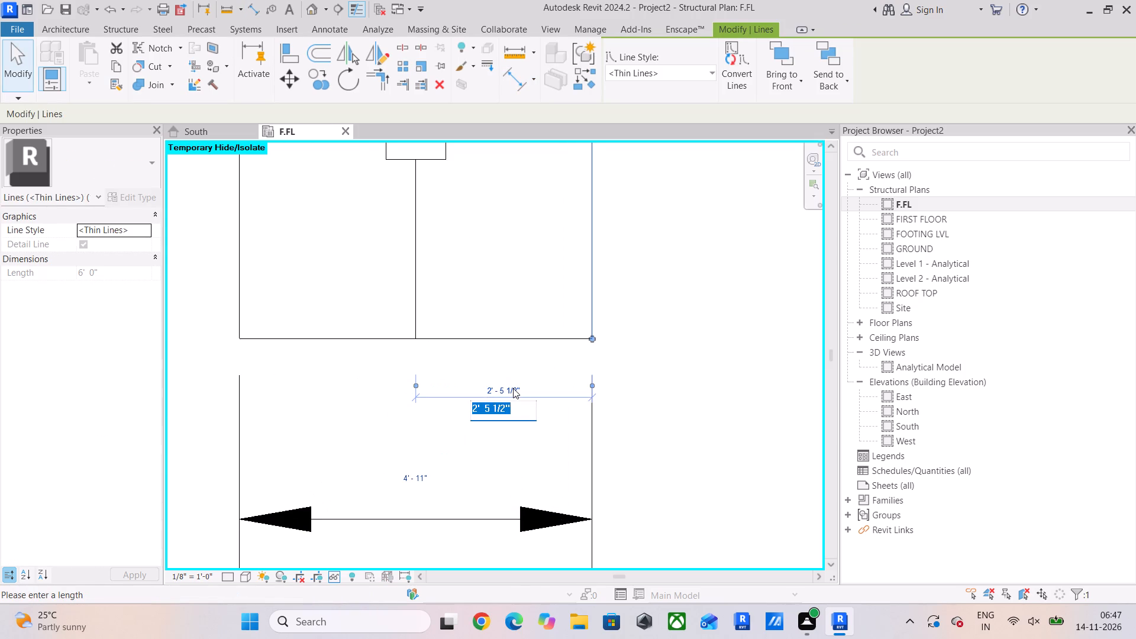
text(2'6")
key(Return)
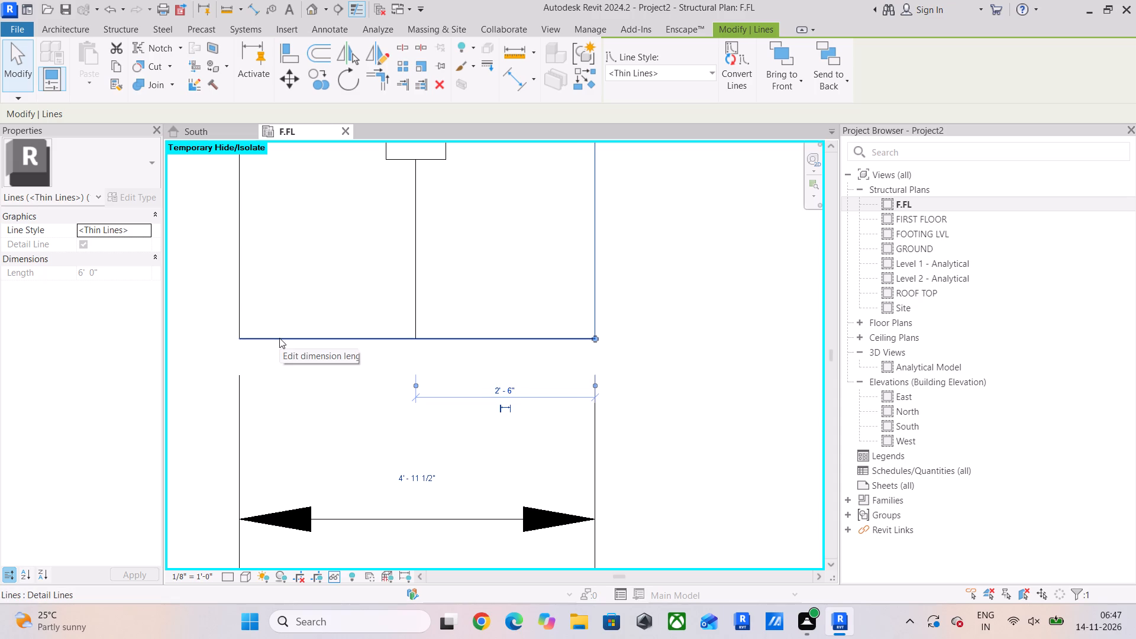
Set the distance from the same outline's left side to its vertical centre line to 2' 6".
click(234, 304)
scroll(248, 282, down, 10)
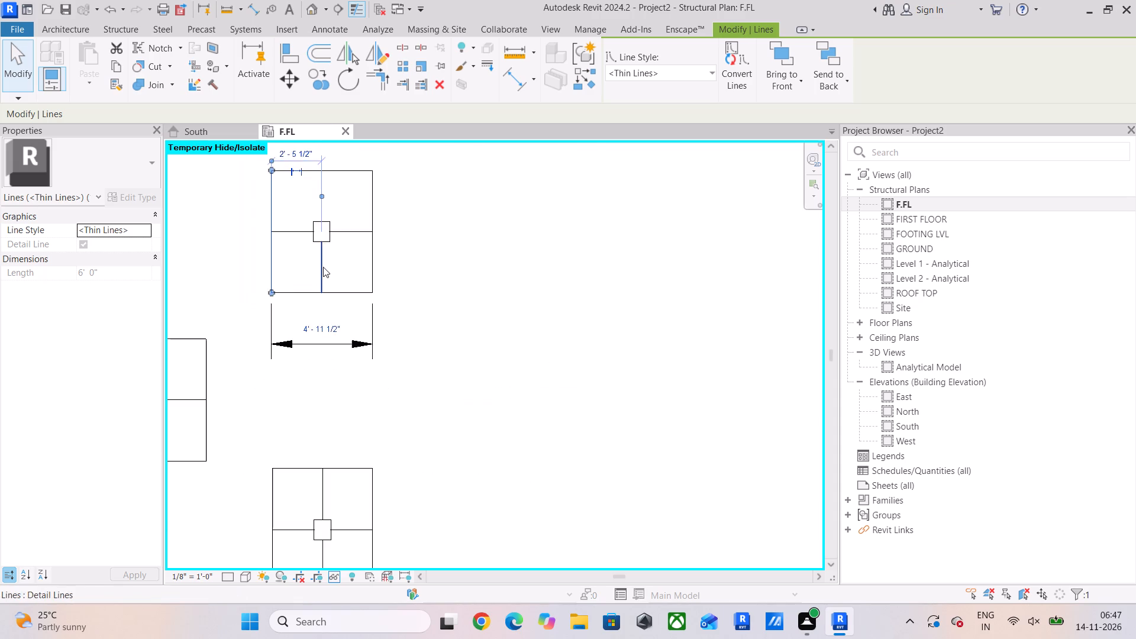
middle_drag(325, 272, 329, 356)
scroll(304, 230, up, 5)
click(304, 279)
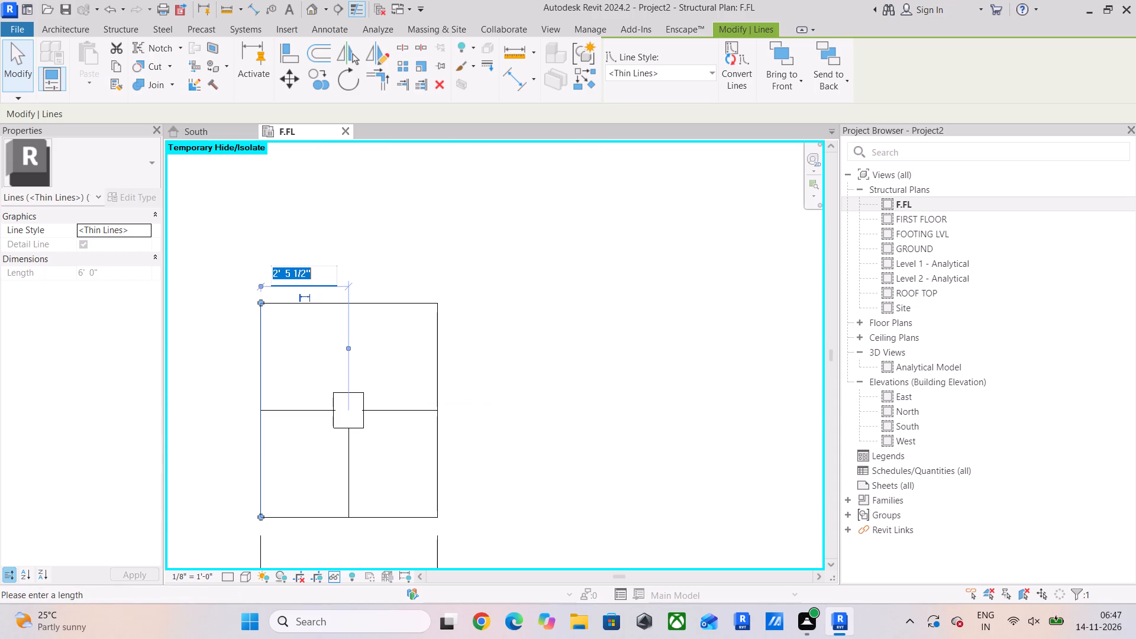
text(2'6")
key(Return)
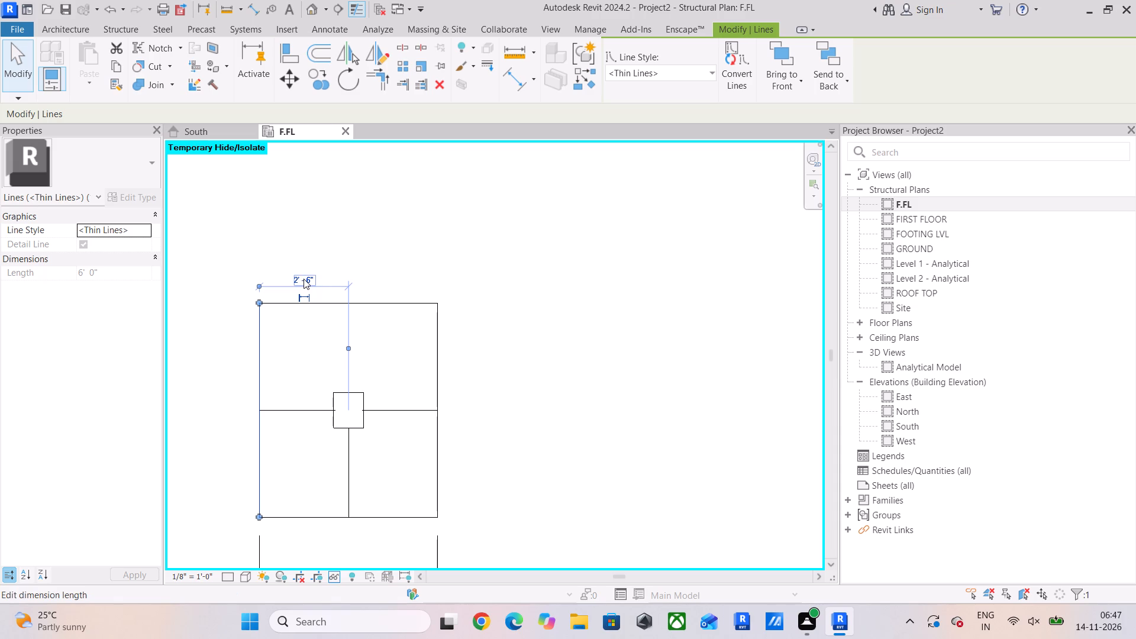
scroll(356, 378, down, 2)
middle_drag(388, 398, 388, 291)
key(Escape)
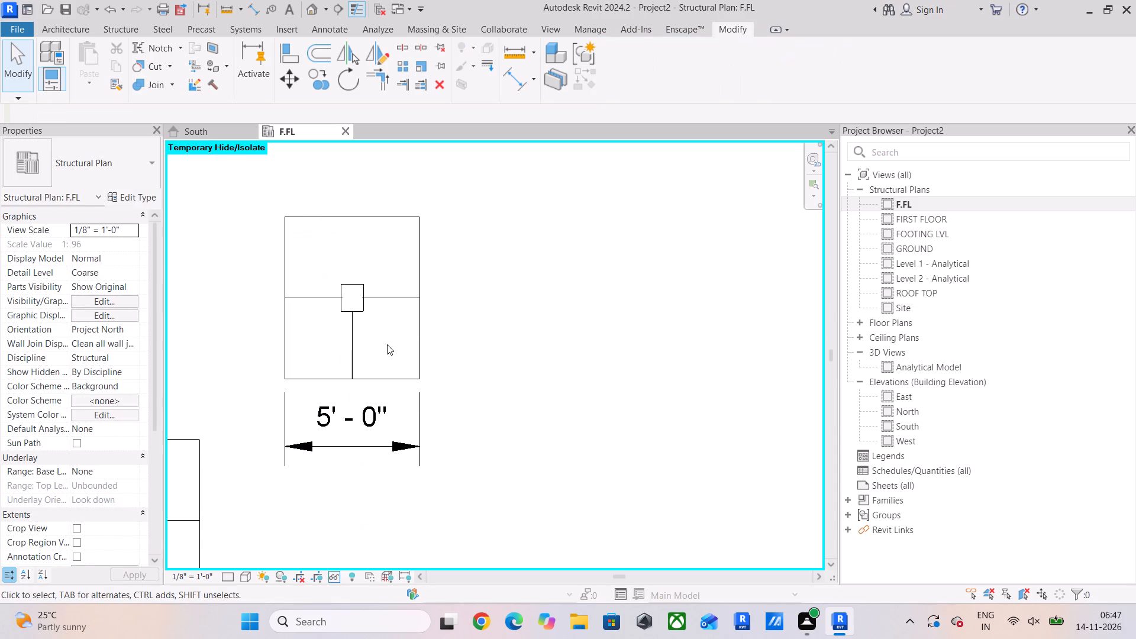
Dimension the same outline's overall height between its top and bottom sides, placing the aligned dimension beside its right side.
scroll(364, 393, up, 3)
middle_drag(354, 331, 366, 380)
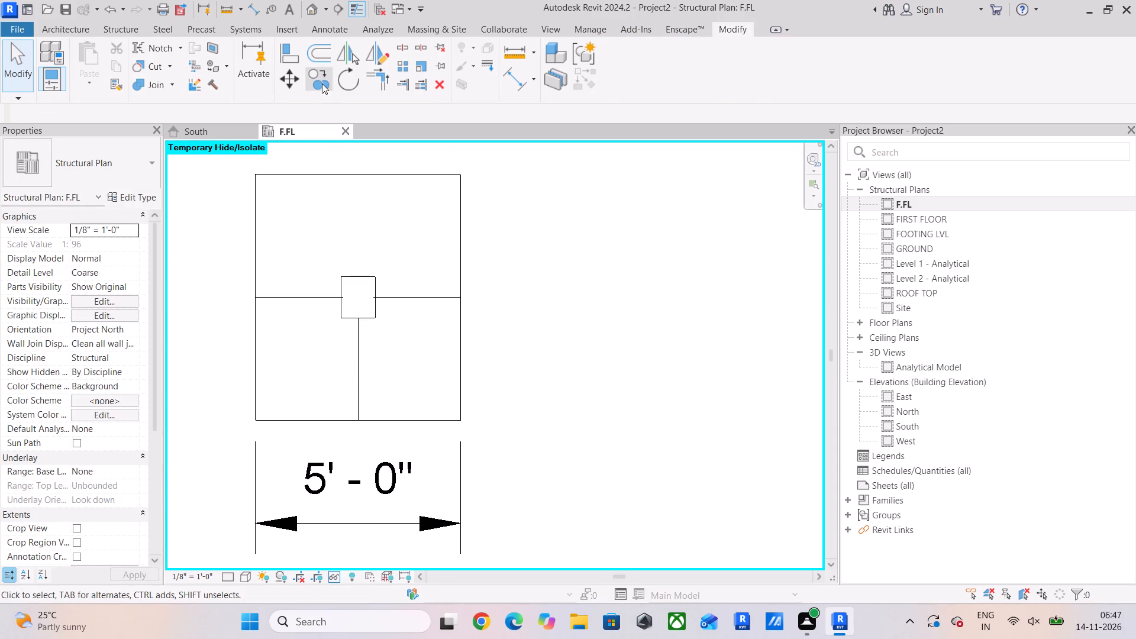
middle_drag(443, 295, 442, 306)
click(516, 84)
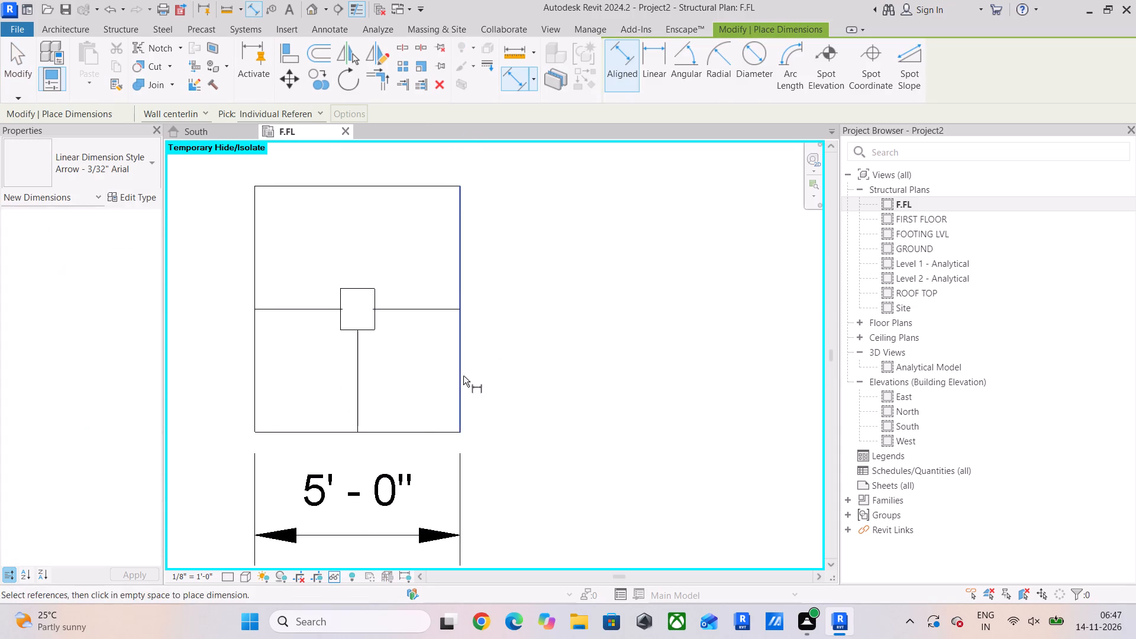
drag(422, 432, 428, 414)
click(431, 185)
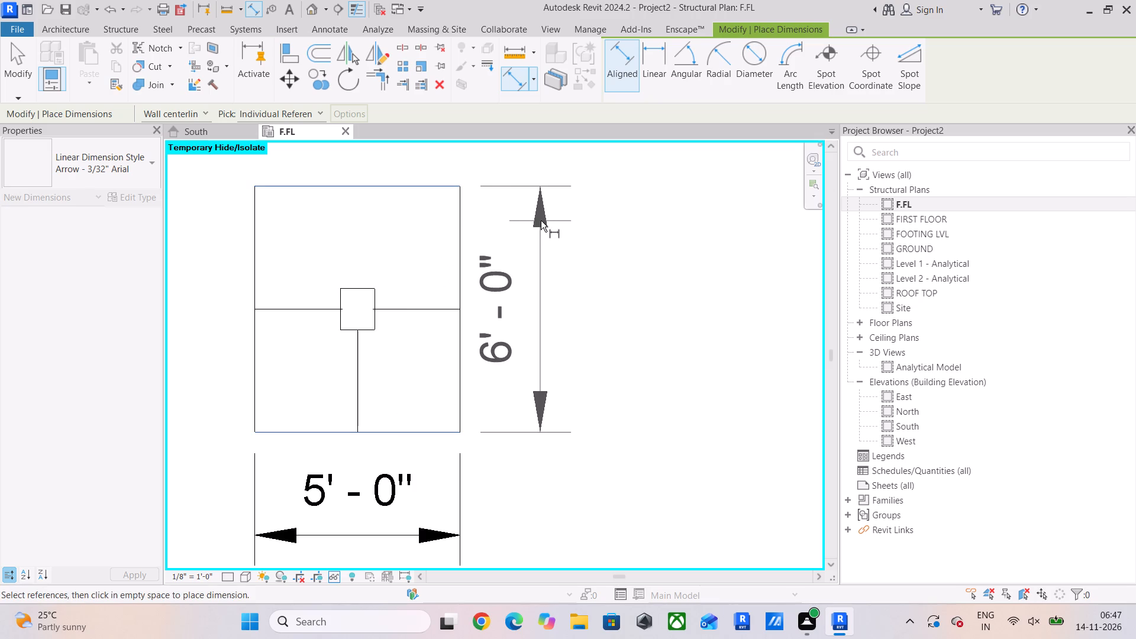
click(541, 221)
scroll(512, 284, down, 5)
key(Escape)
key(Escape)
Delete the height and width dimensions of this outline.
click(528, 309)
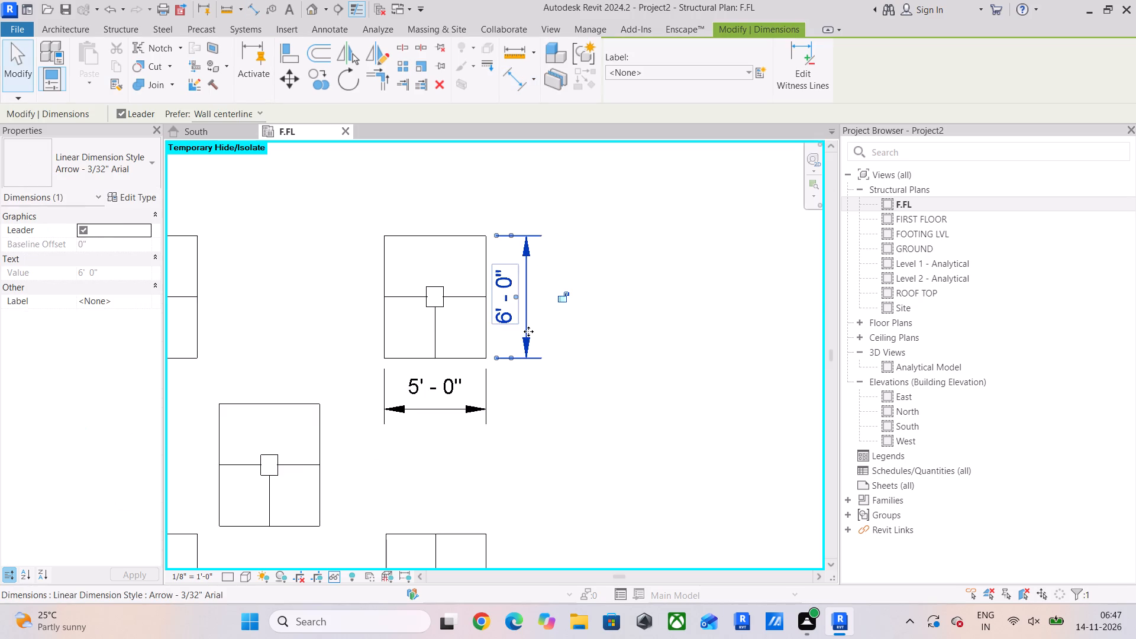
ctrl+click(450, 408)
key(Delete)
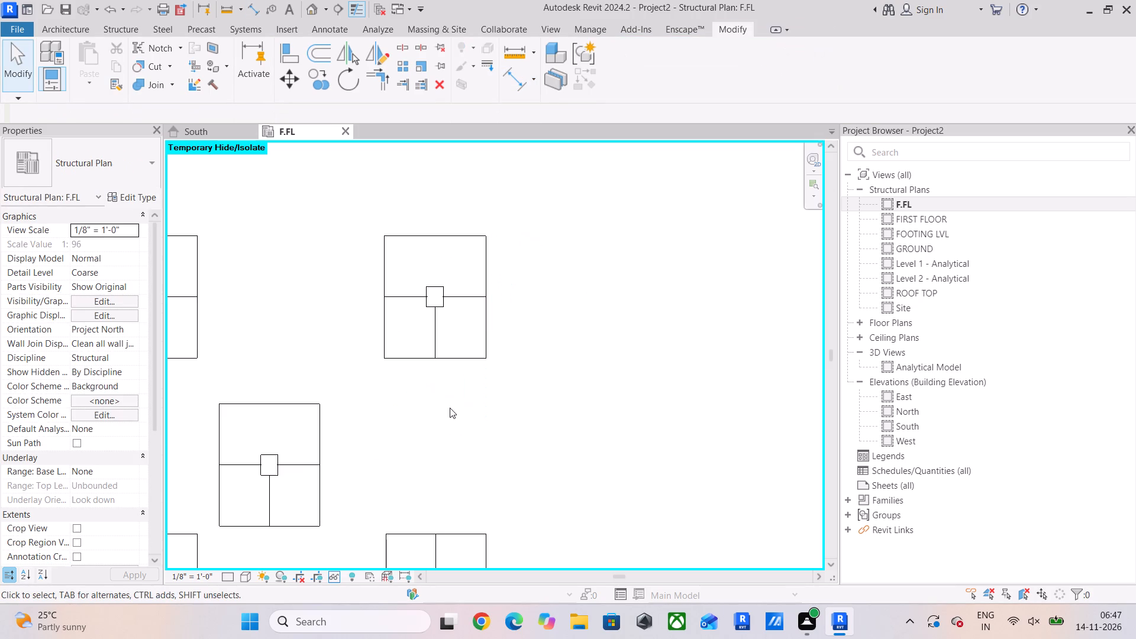
Delete all thin detail lines around the other columns, keeping only the resized outline and its centre lines out of the selection.
click(315, 413)
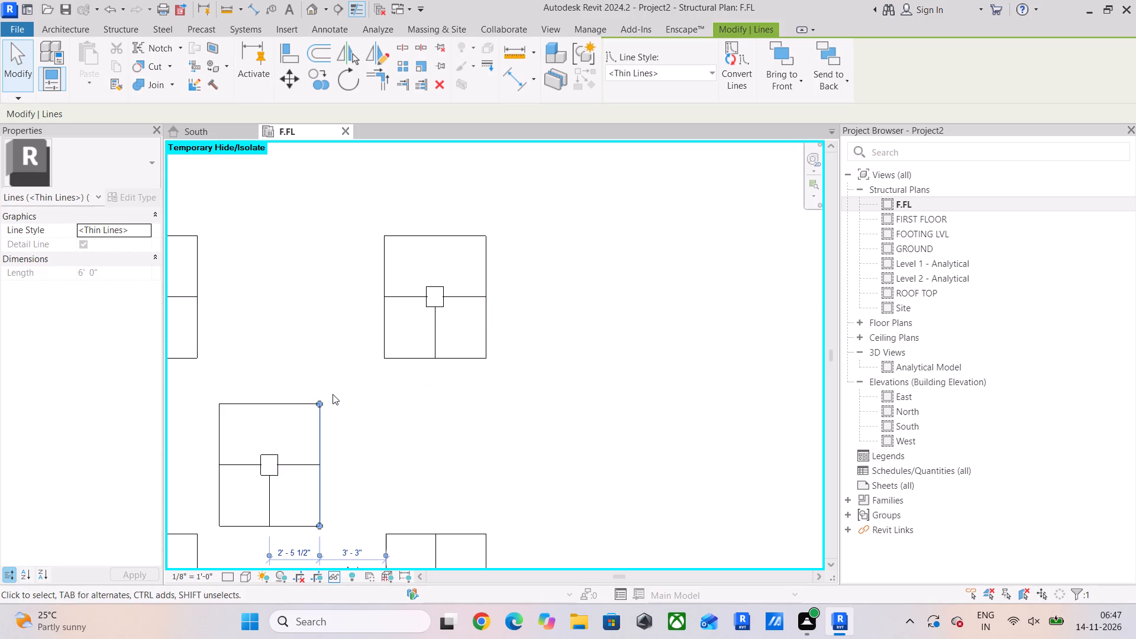
text(SA)
scroll(337, 389, down, 2)
middle_drag(342, 387, 409, 378)
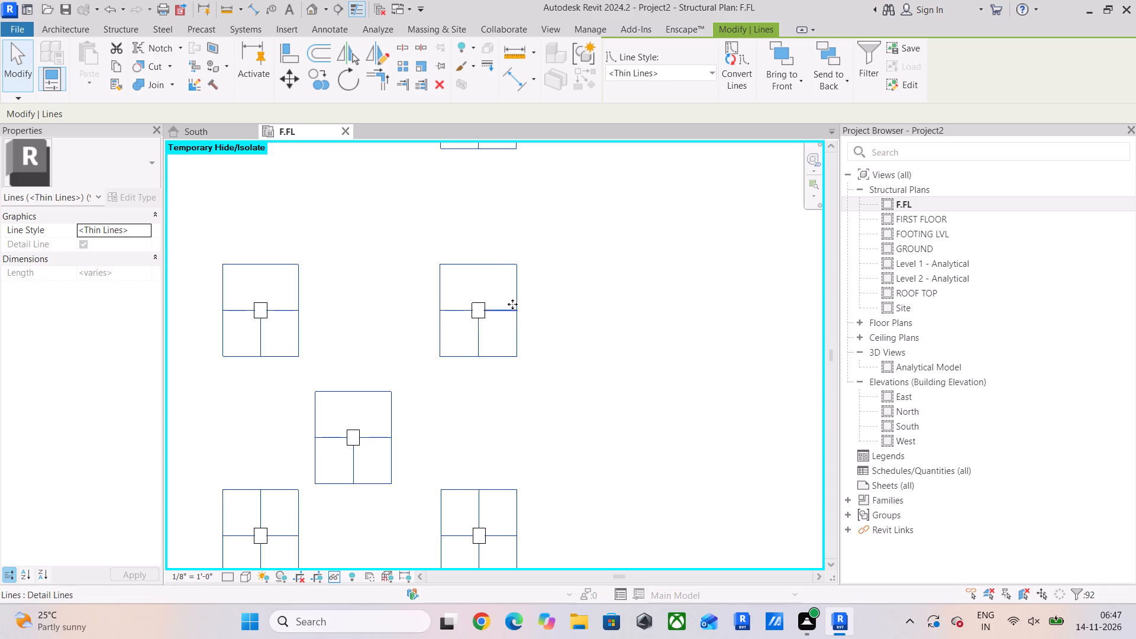
scroll(517, 293, down, 1)
middle_drag(517, 293, 514, 333)
scroll(511, 359, up, 5)
ctrl+drag(539, 241, 537, 242)
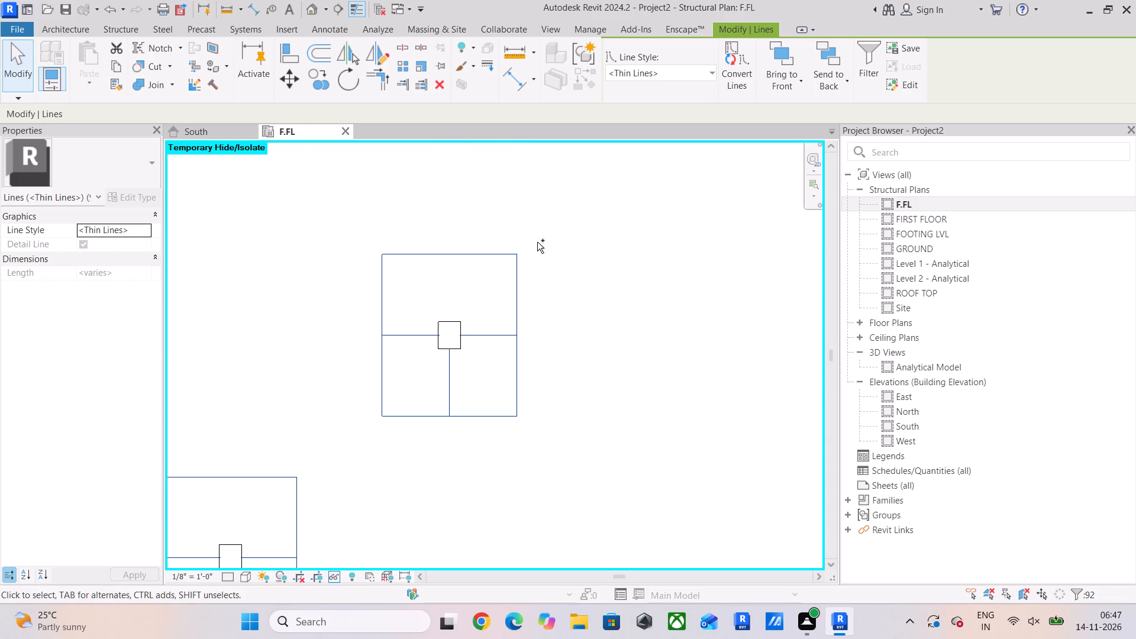
ctrl+drag(537, 242, 499, 428)
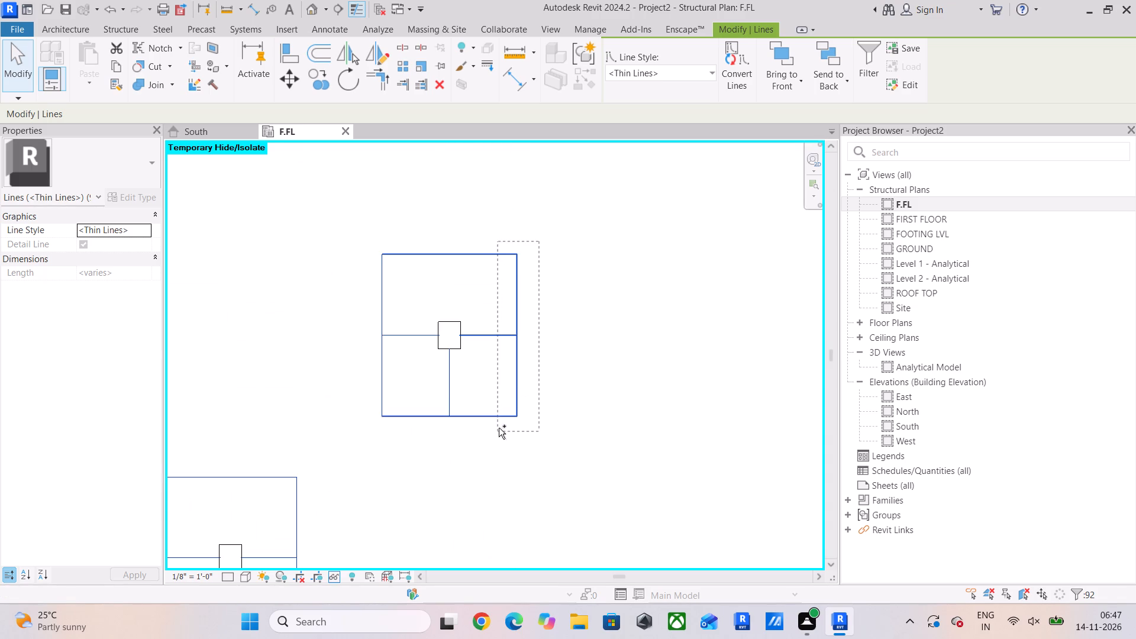
ctrl+drag(499, 428, 574, 349)
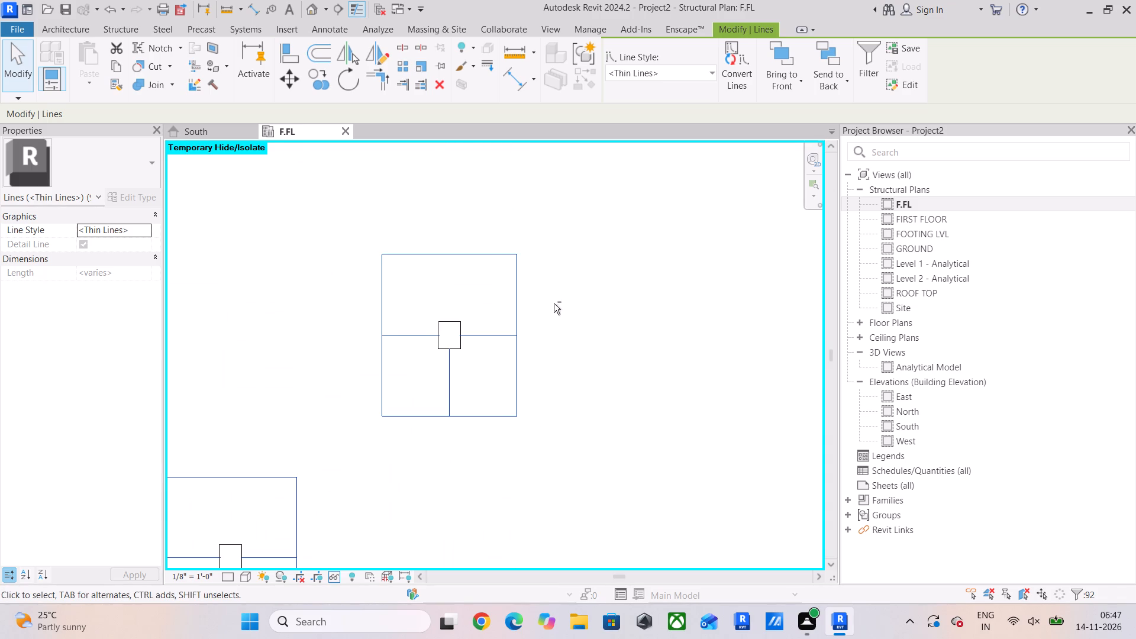
shift+drag(573, 243, 500, 448)
shift+drag(399, 223, 389, 262)
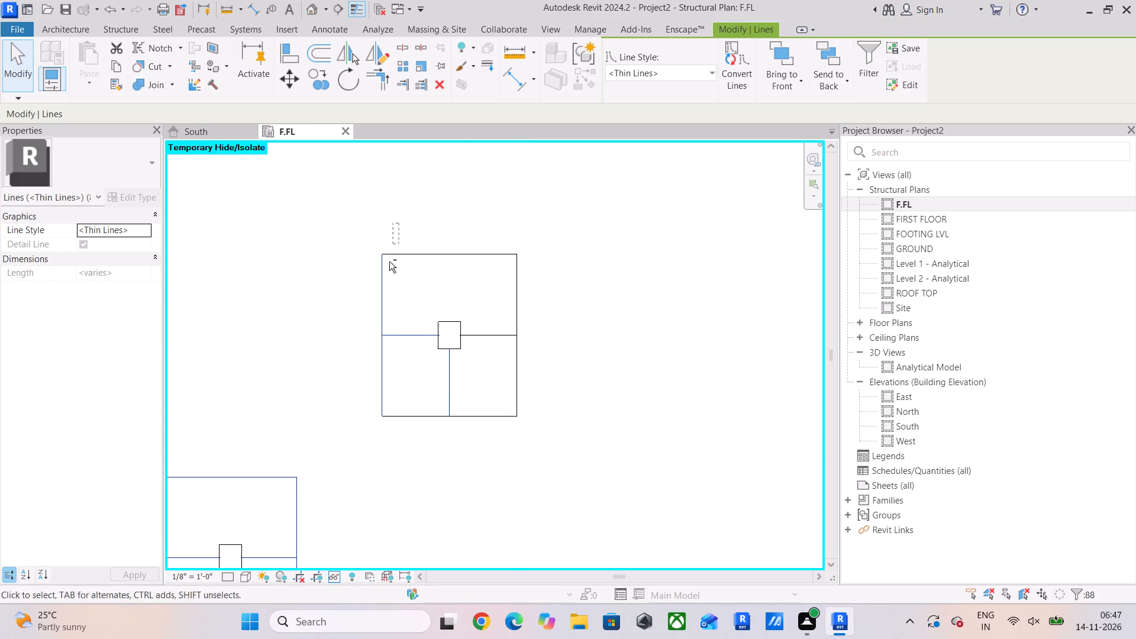
shift+drag(389, 262, 370, 446)
shift+drag(476, 384, 434, 473)
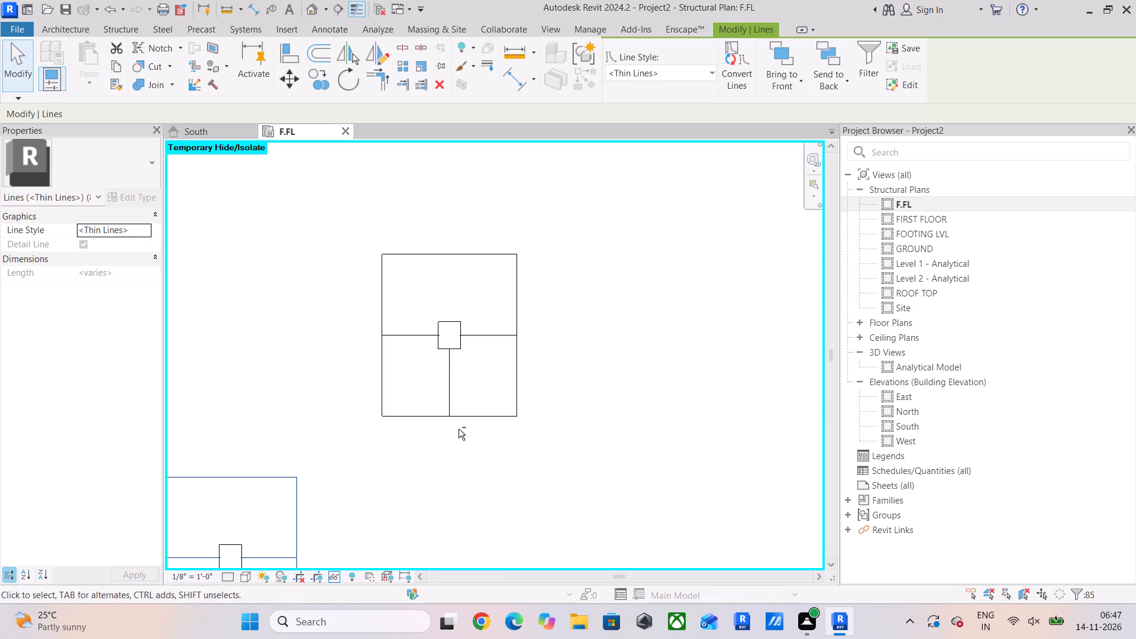
scroll(459, 429, down, 5)
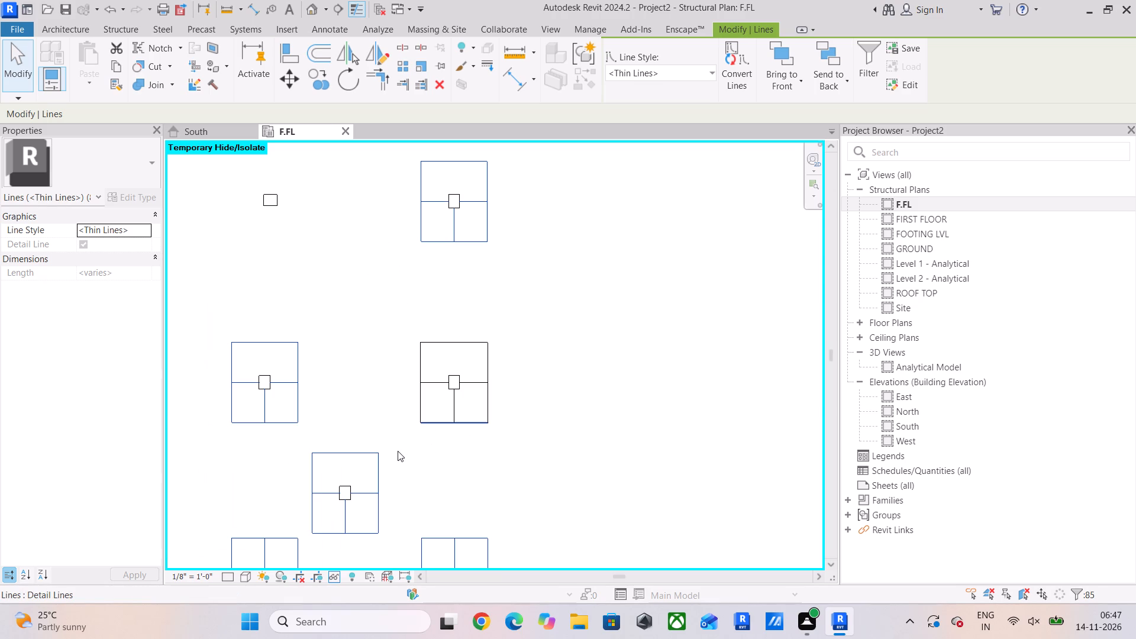
key(Delete)
Set the length of the horizontal centre line on the remaining outline's left half to 2' 1".
scroll(398, 451, down, 7)
middle_drag(398, 451, 413, 349)
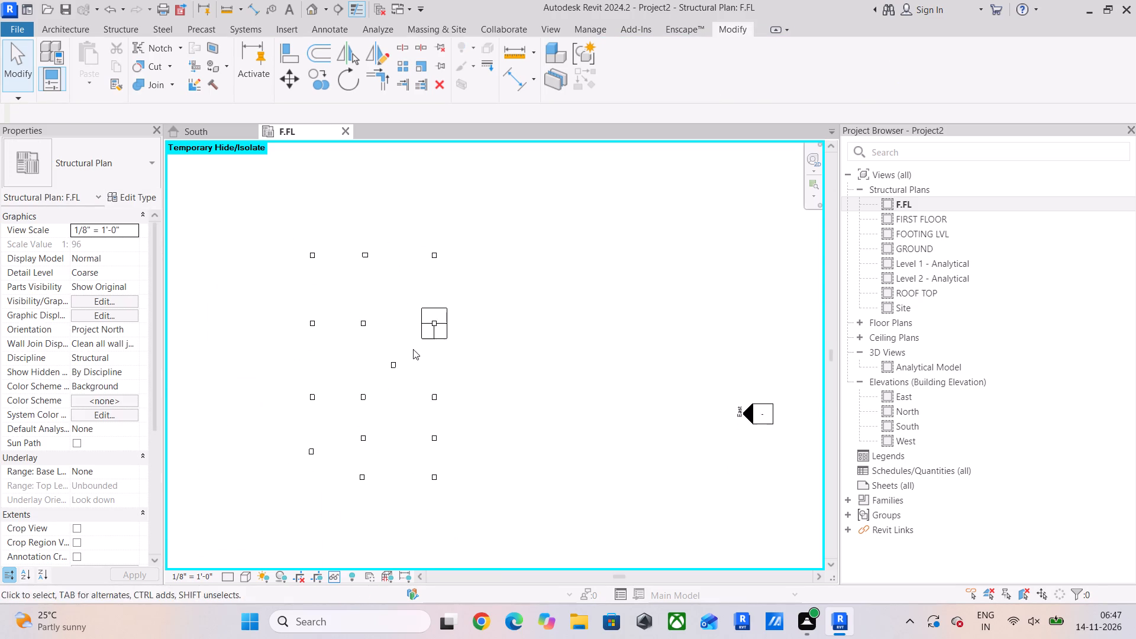
scroll(406, 367, up, 5)
scroll(469, 277, up, 10)
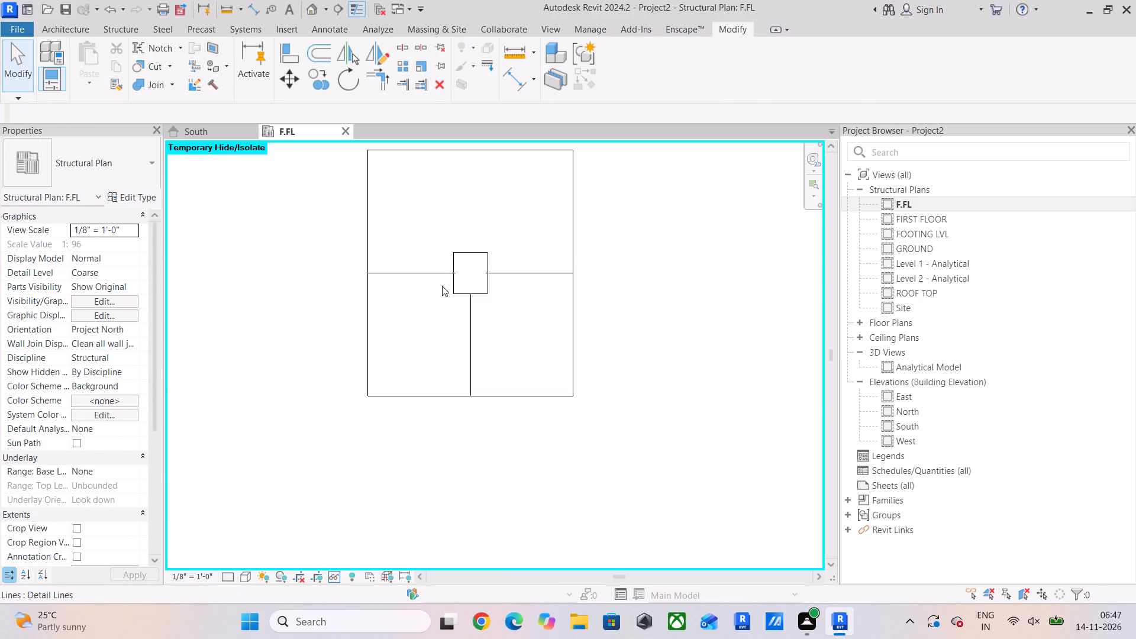
scroll(442, 286, up, 5)
scroll(483, 257, up, 4)
click(461, 264)
scroll(461, 262, up, 5)
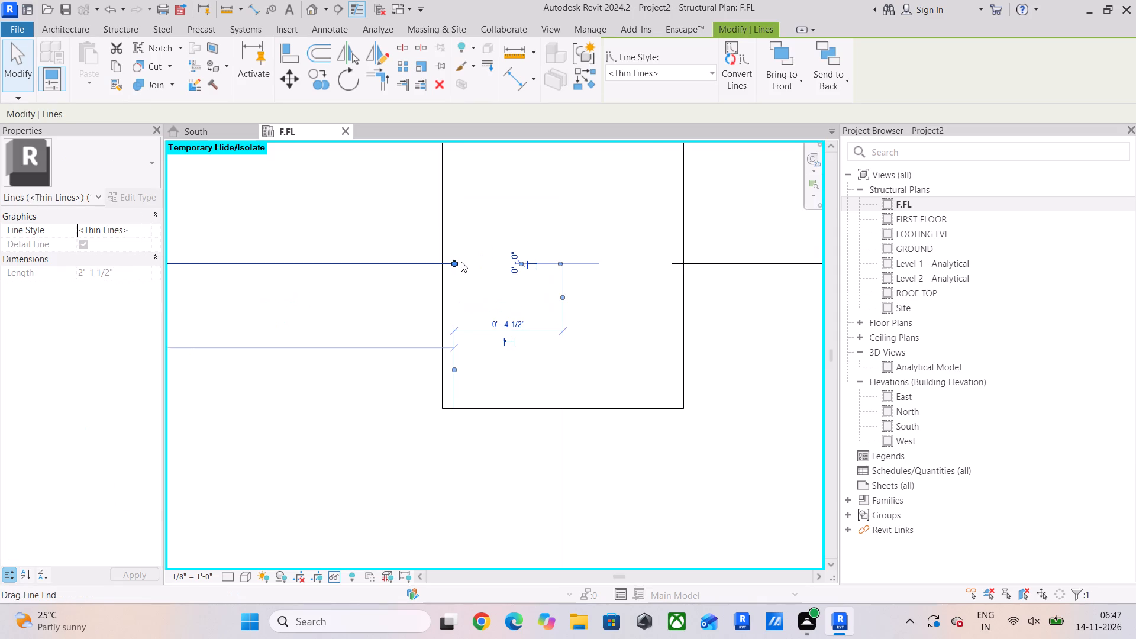
scroll(437, 300, down, 5)
click(286, 318)
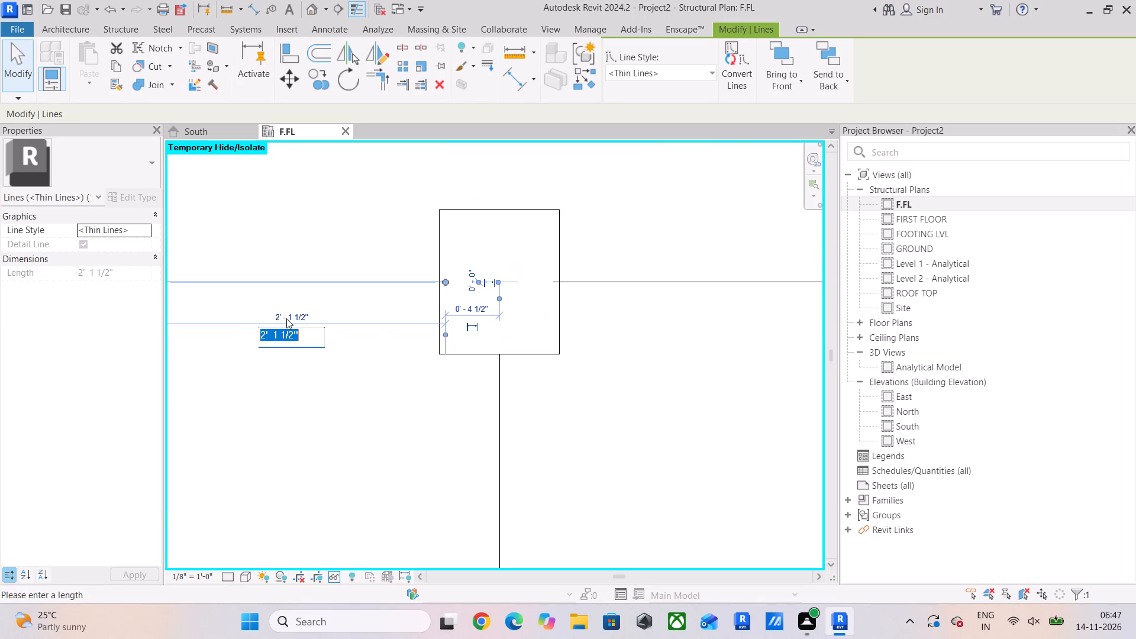
key(2)
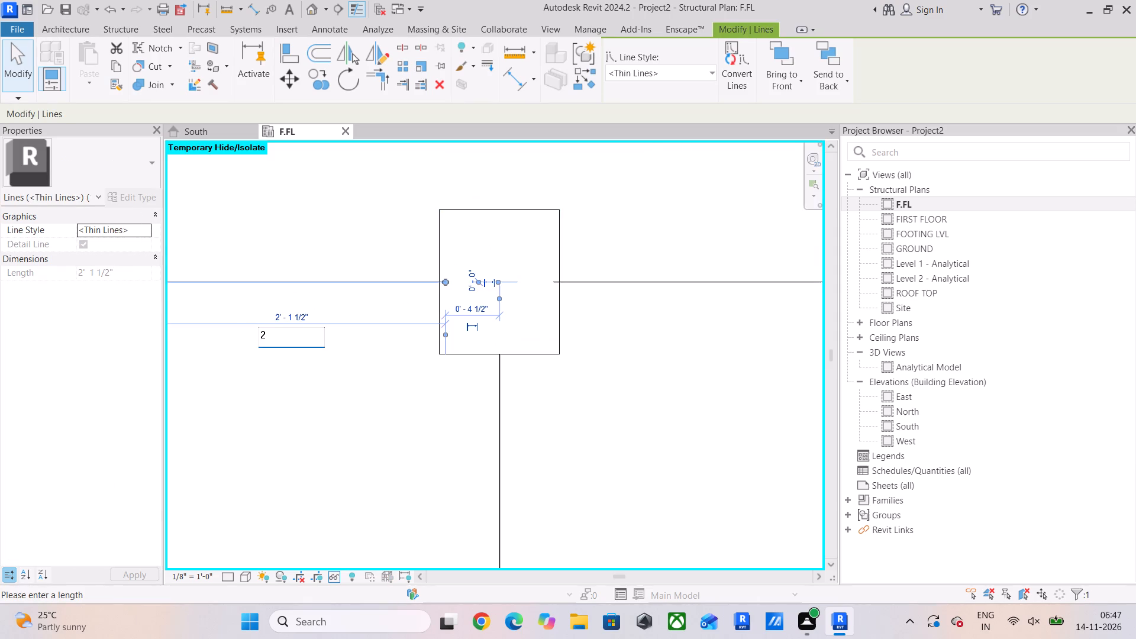
text('1)
key(shift+quotedbl)
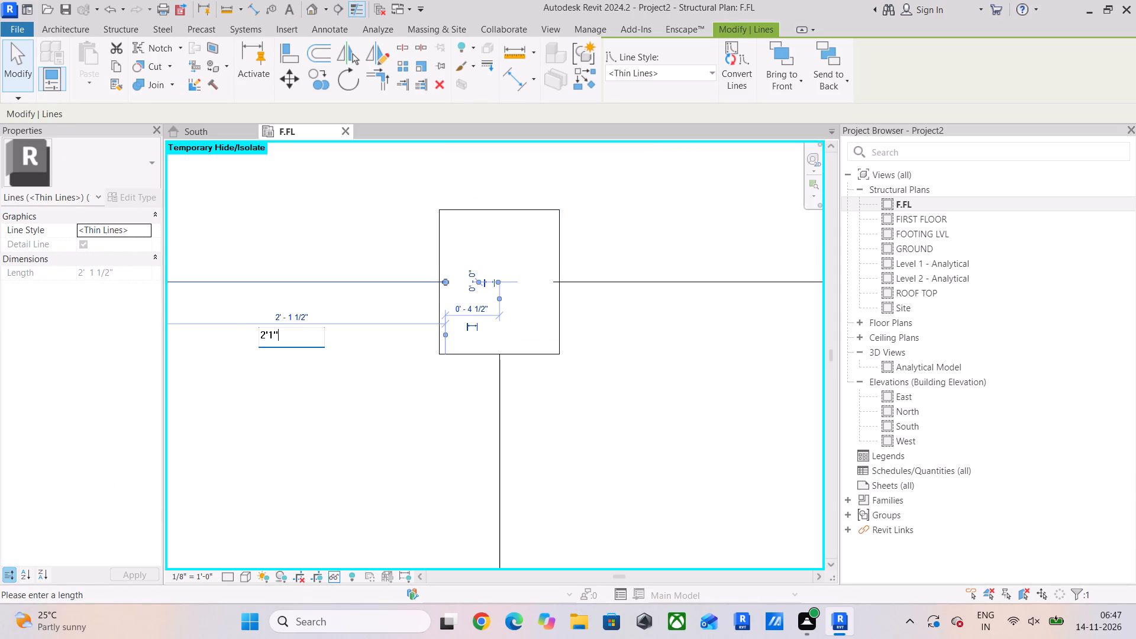
key(Return)
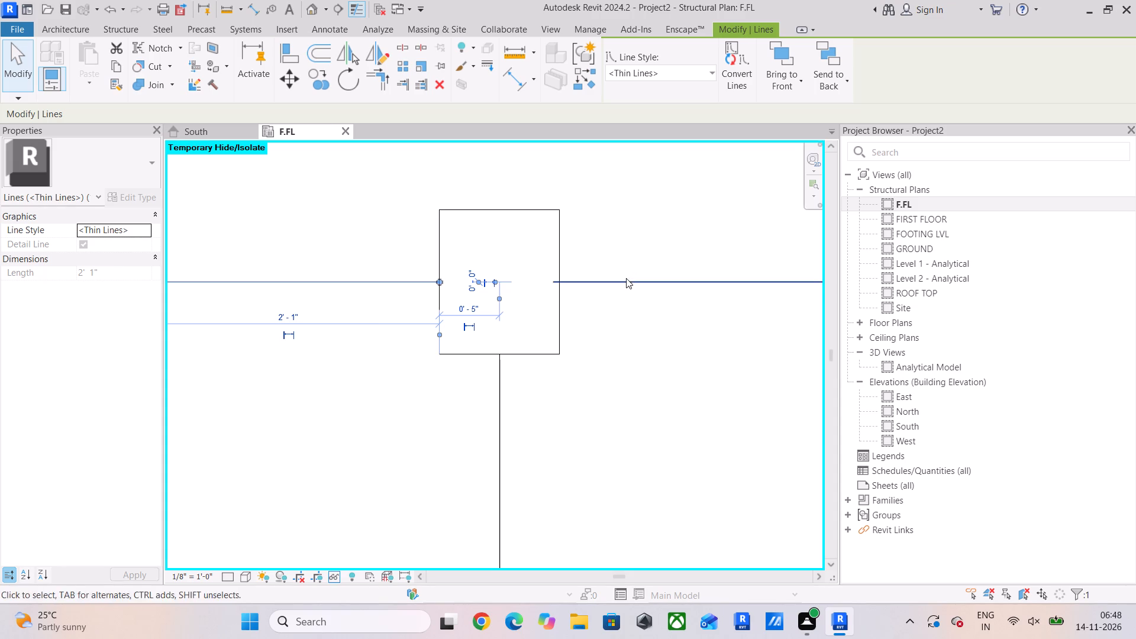
Set the length of the horizontal centre line on the outline's right half to 2' 1".
click(626, 278)
scroll(651, 321, down, 1)
click(714, 247)
text(2'1")
key(Return)
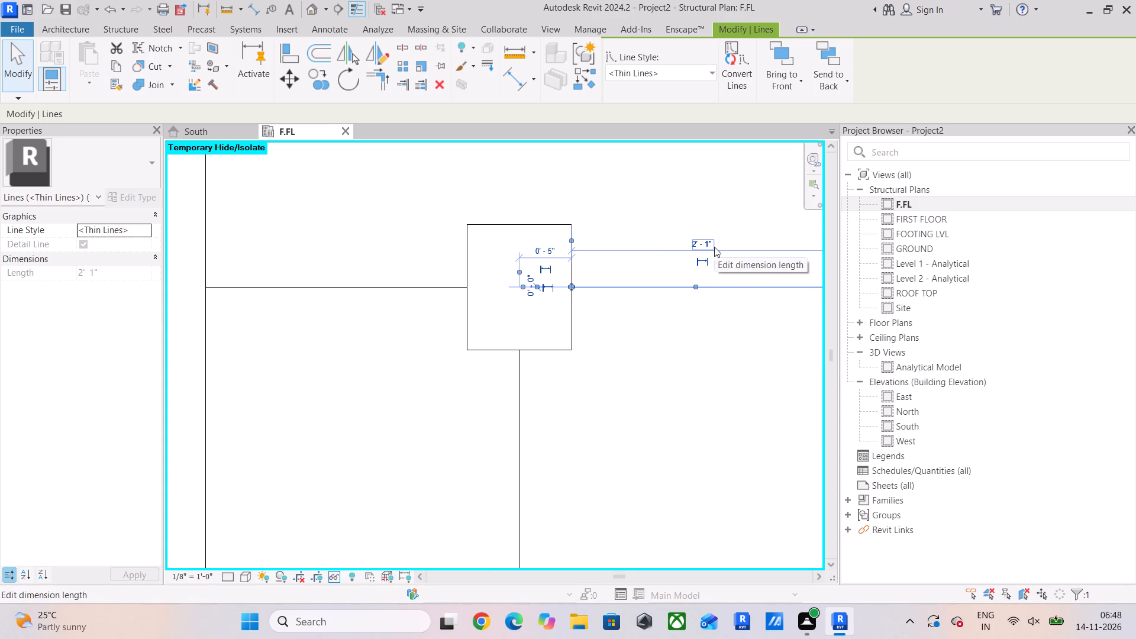
click(659, 344)
Mirror the lower vertical centre line about the horizontal centre line to add its counterpart above the column.
scroll(659, 344, down, 8)
middle_drag(657, 348, 618, 399)
click(579, 417)
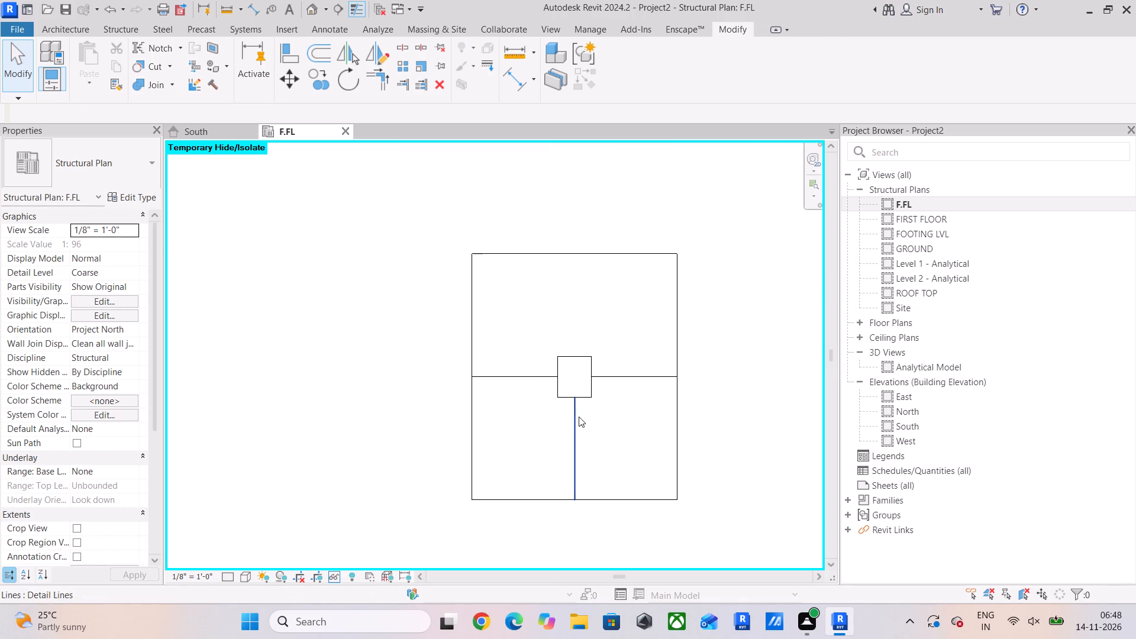
click(379, 51)
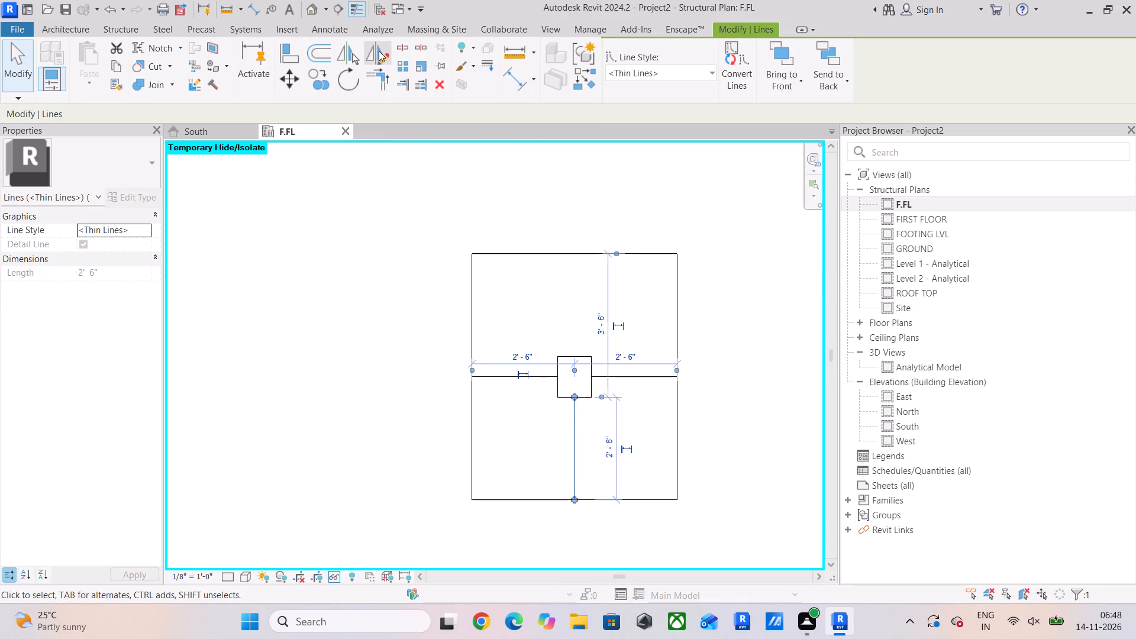
click(595, 377)
click(609, 377)
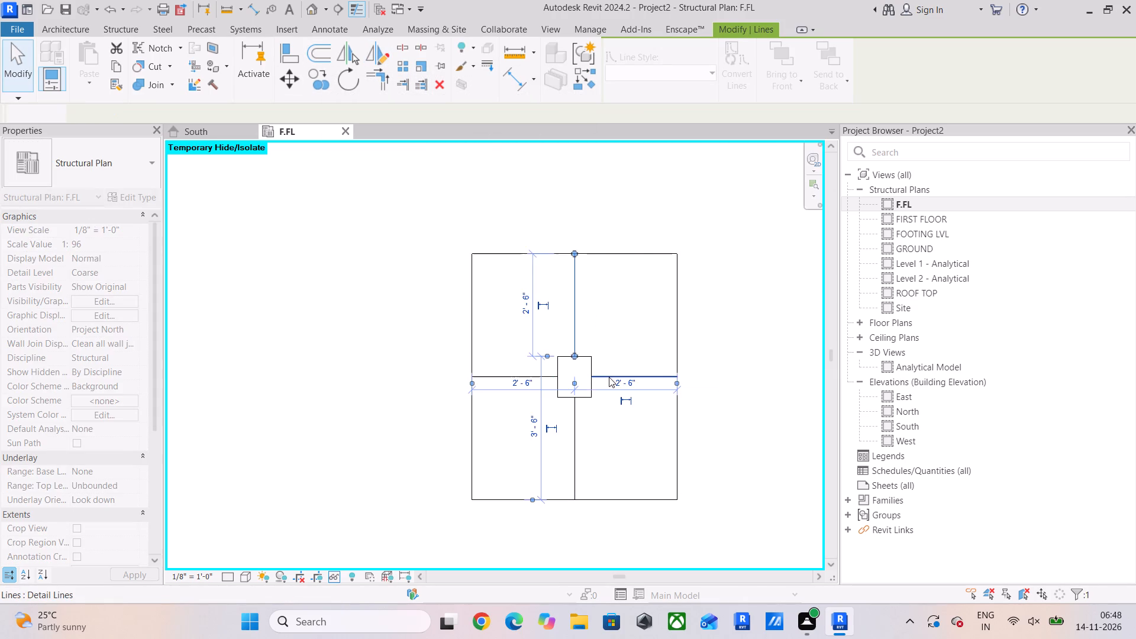
key(Escape)
Copy the outline and its centre lines 14' 1" left onto the adjacent column in the same row, matching the columns' upper-left corners.
scroll(534, 346, down, 4)
drag(524, 263, 513, 315)
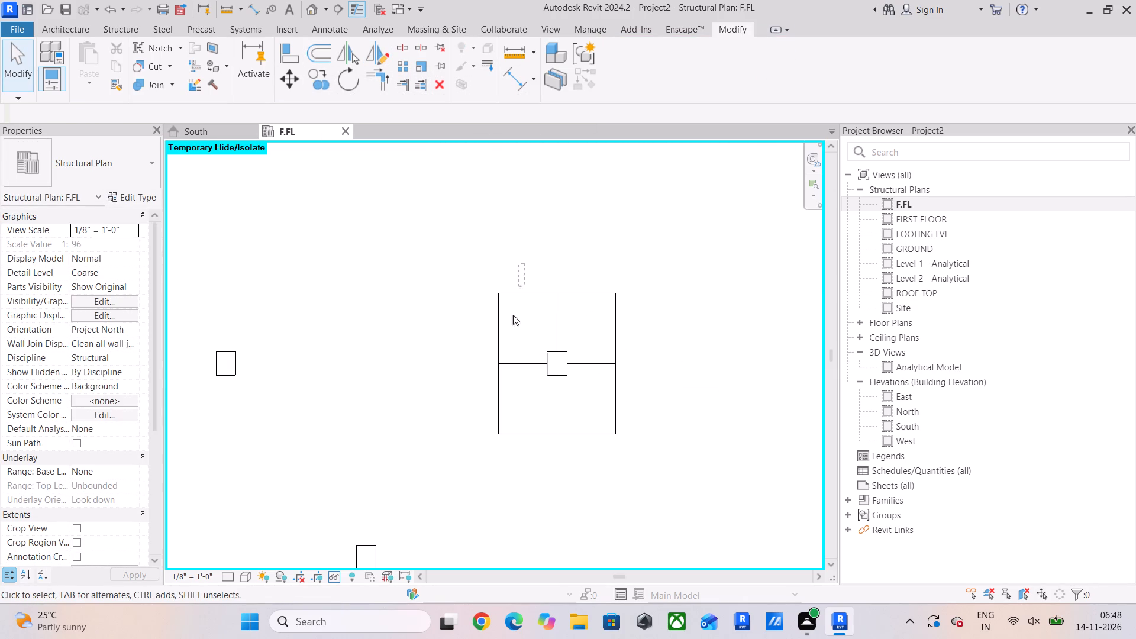
drag(513, 315, 489, 482)
ctrl+drag(633, 270, 515, 320)
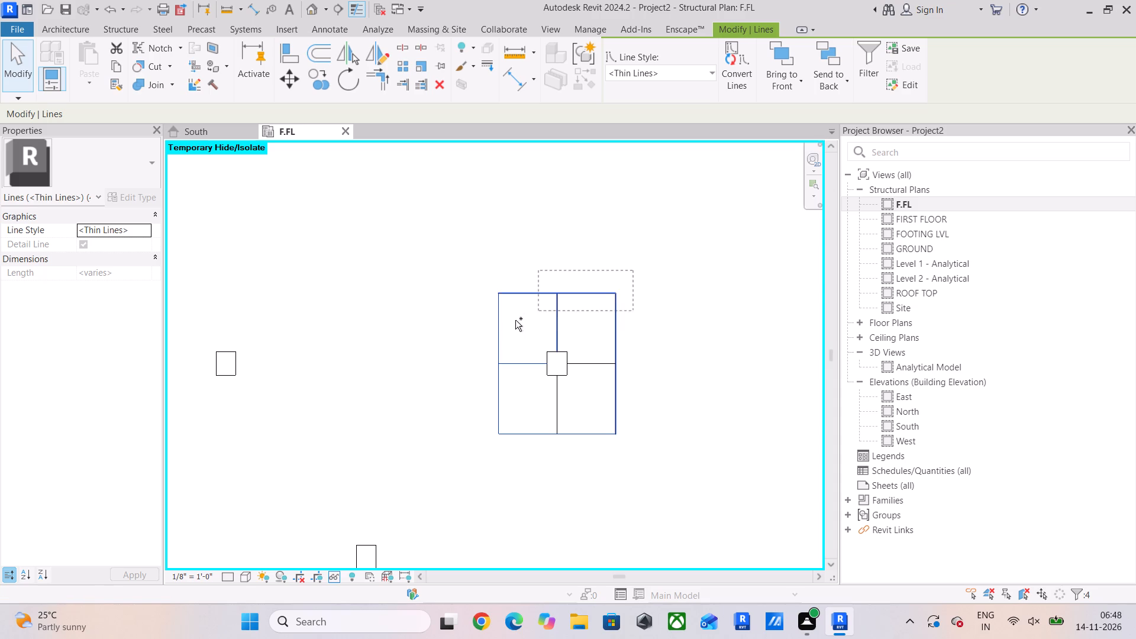
ctrl+drag(515, 320, 475, 331)
ctrl+drag(641, 390, 516, 466)
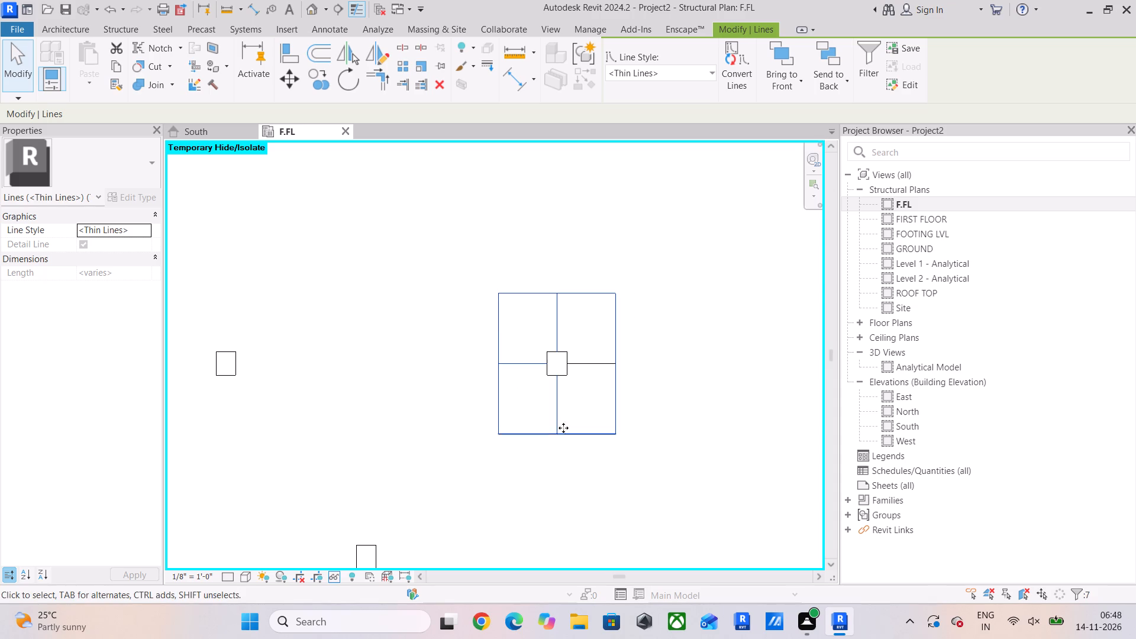
click(312, 85)
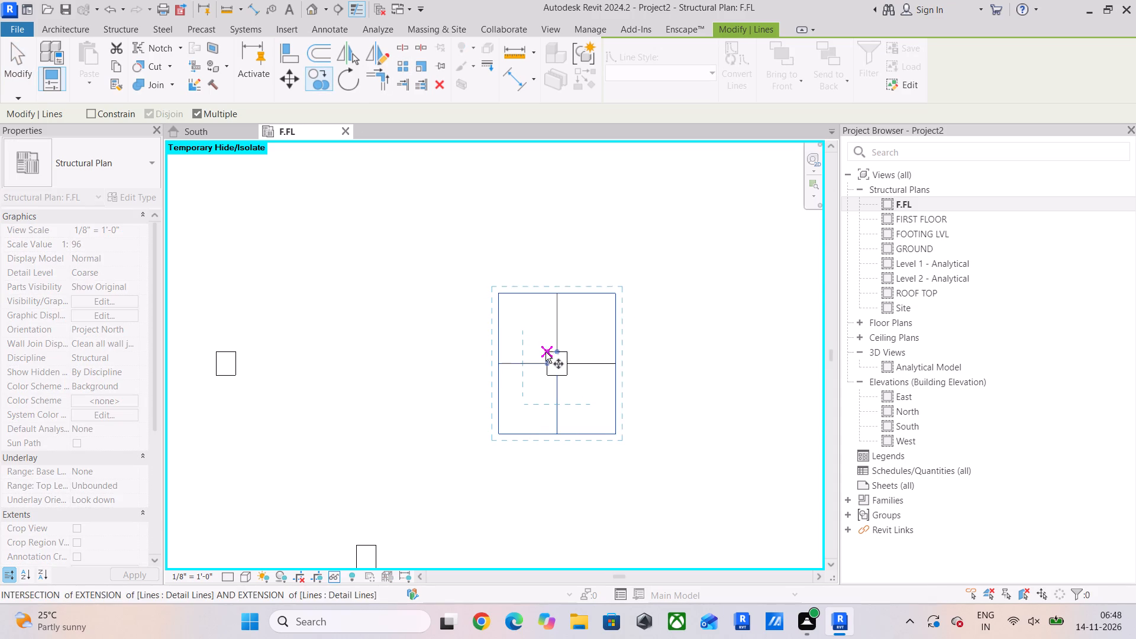
scroll(546, 358, up, 5)
click(546, 346)
scroll(378, 285, down, 5)
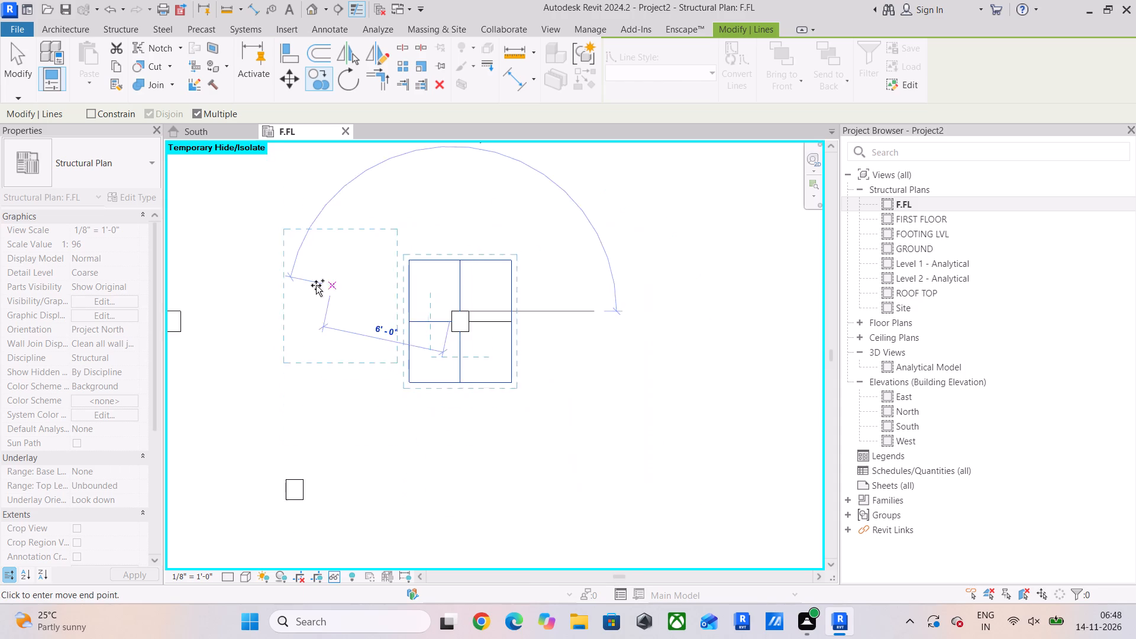
scroll(316, 285, down, 4)
middle_drag(313, 286, 407, 298)
scroll(298, 296, up, 5)
click(323, 331)
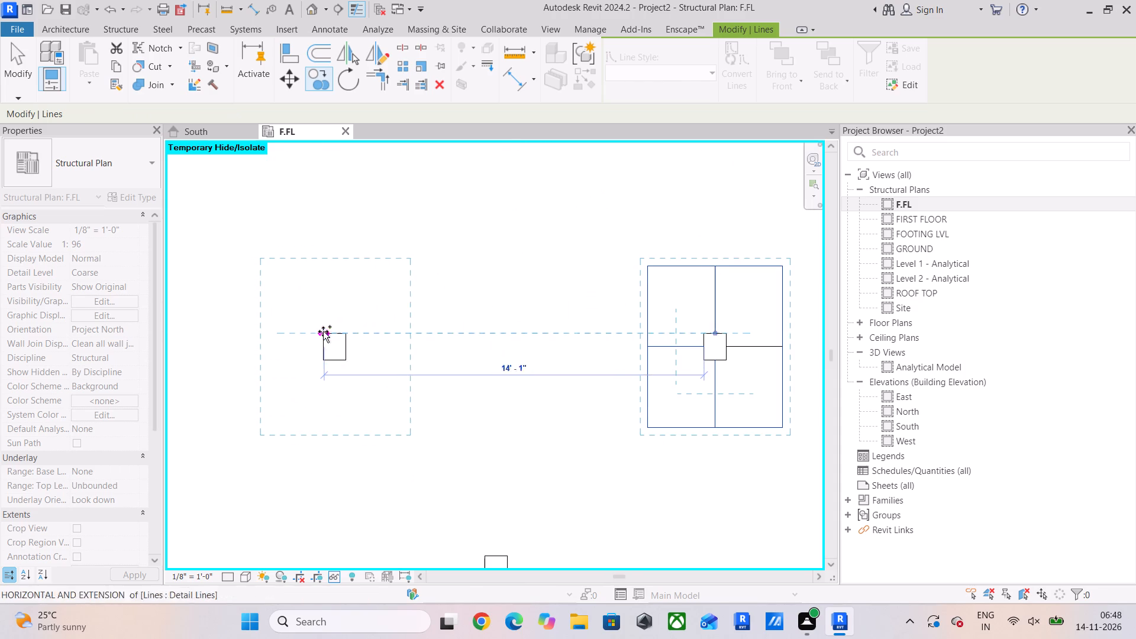
scroll(458, 373, down, 5)
middle_drag(529, 366, 375, 305)
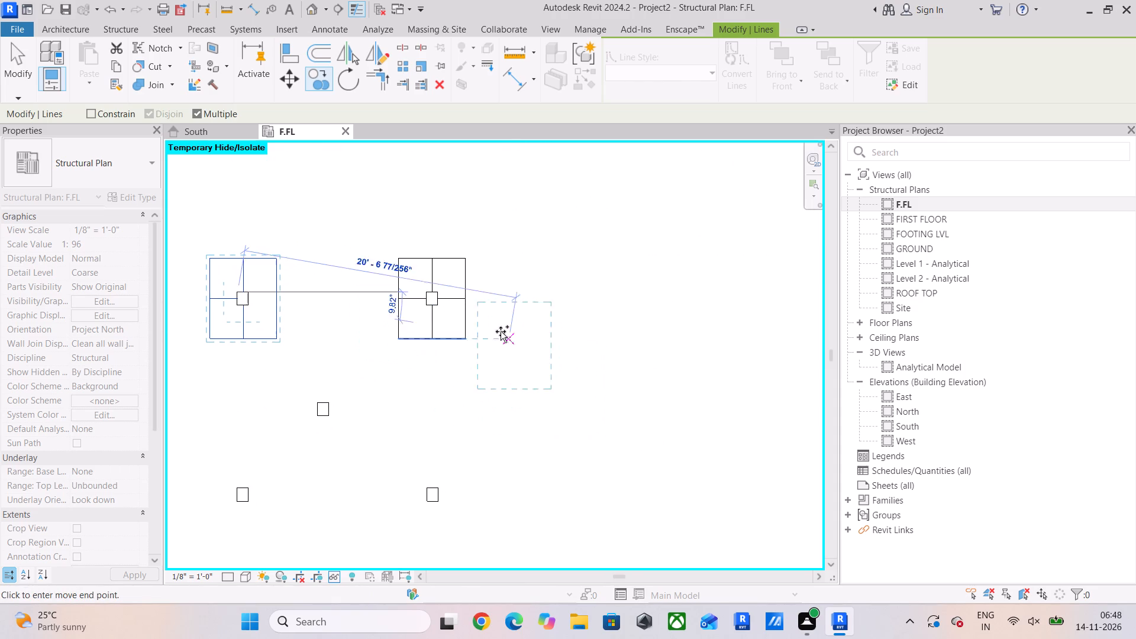
key(Escape)
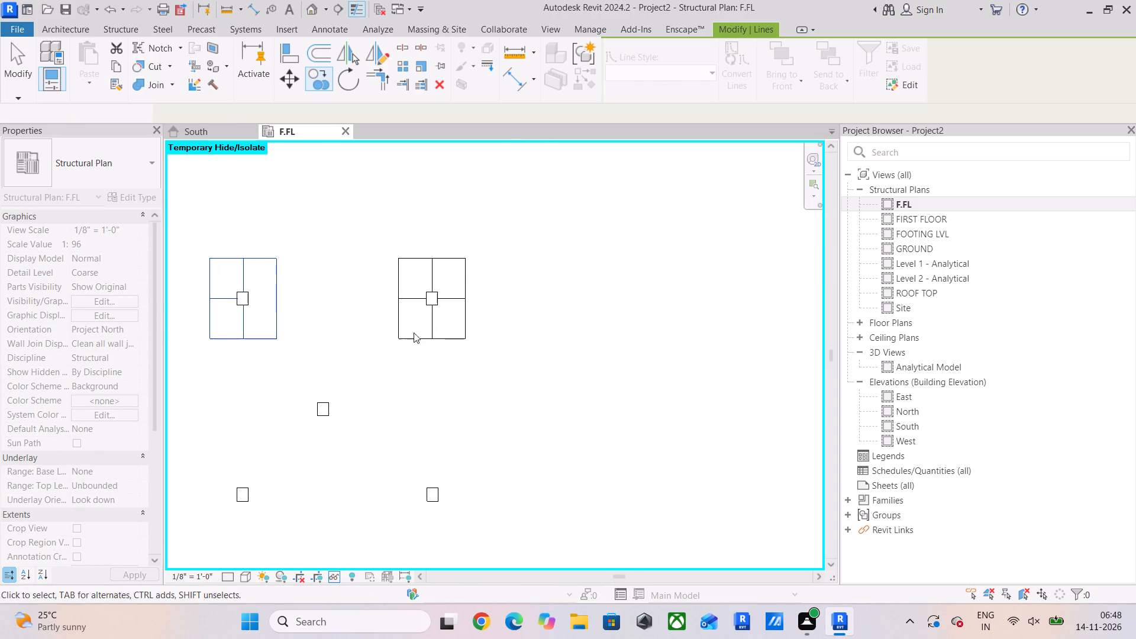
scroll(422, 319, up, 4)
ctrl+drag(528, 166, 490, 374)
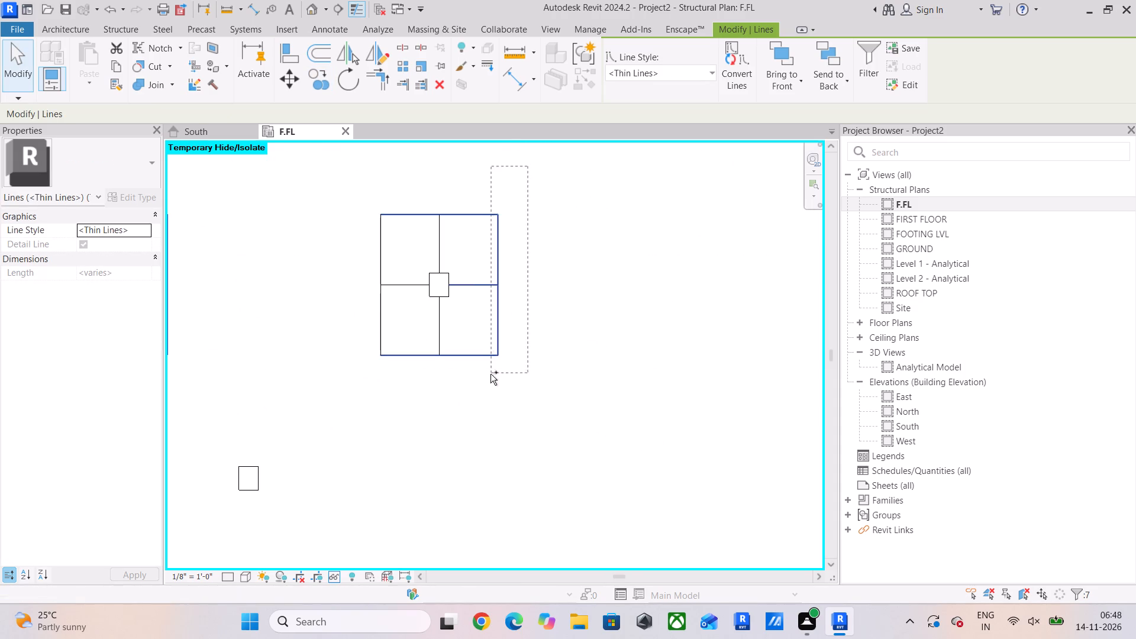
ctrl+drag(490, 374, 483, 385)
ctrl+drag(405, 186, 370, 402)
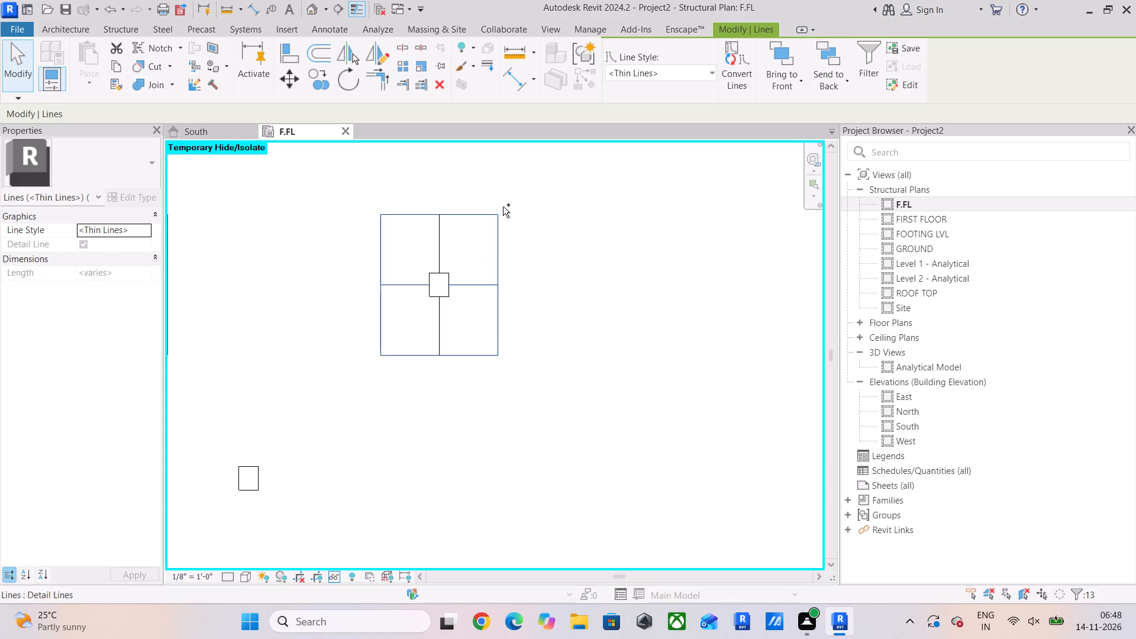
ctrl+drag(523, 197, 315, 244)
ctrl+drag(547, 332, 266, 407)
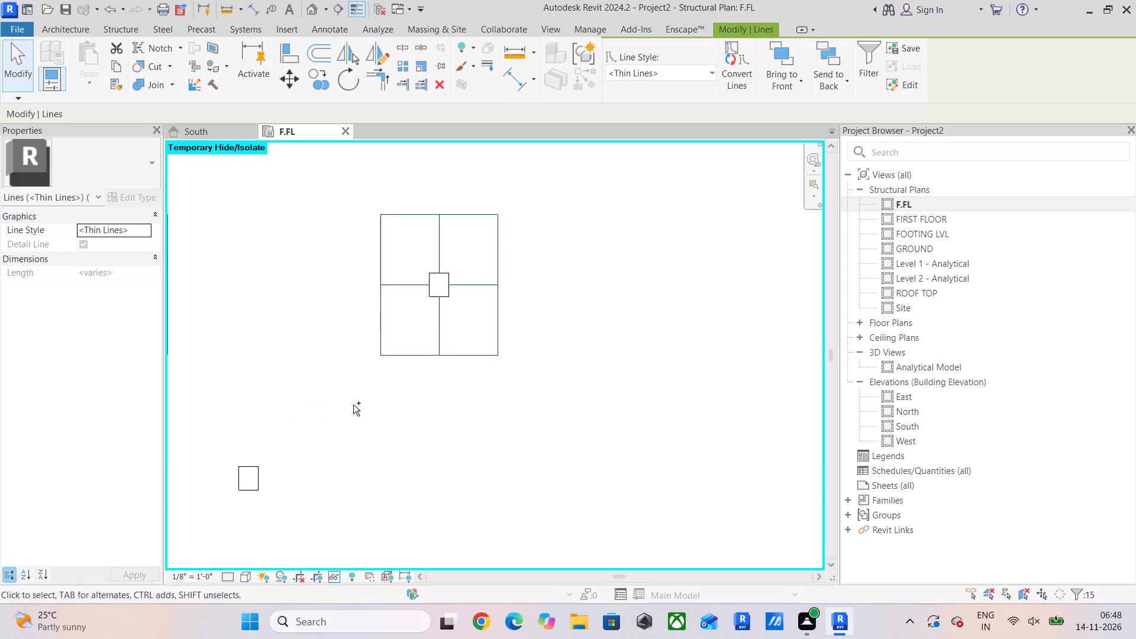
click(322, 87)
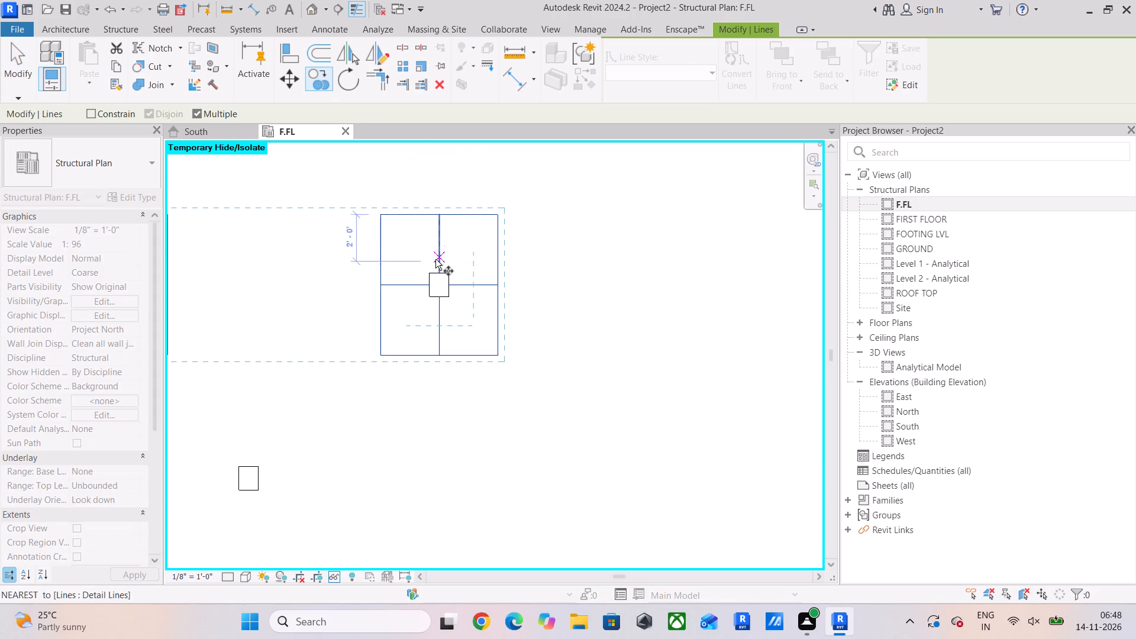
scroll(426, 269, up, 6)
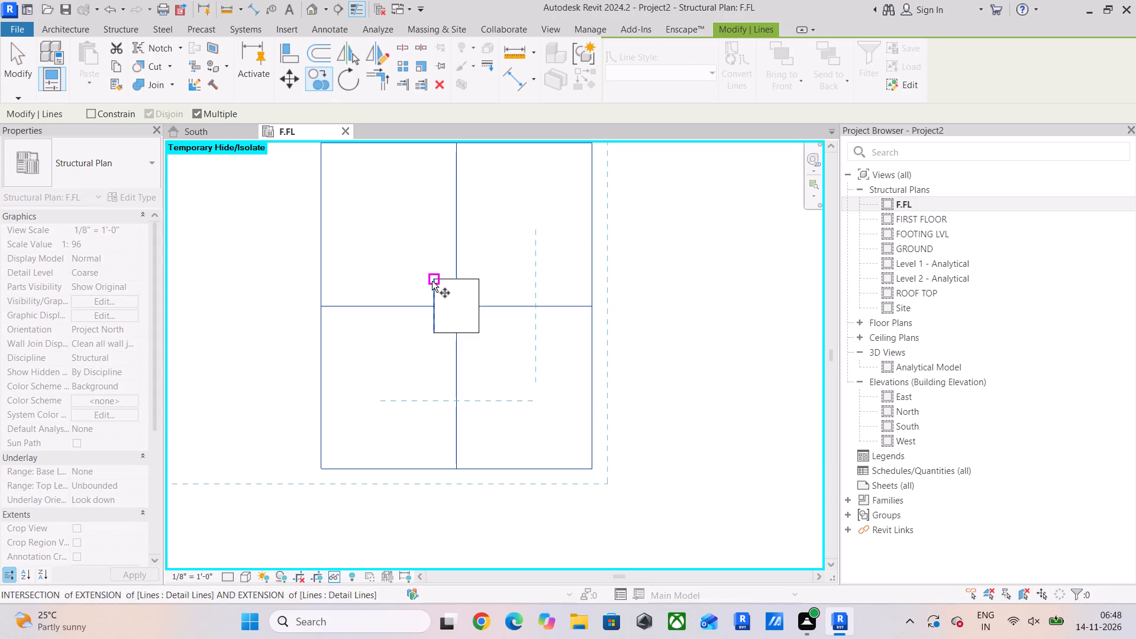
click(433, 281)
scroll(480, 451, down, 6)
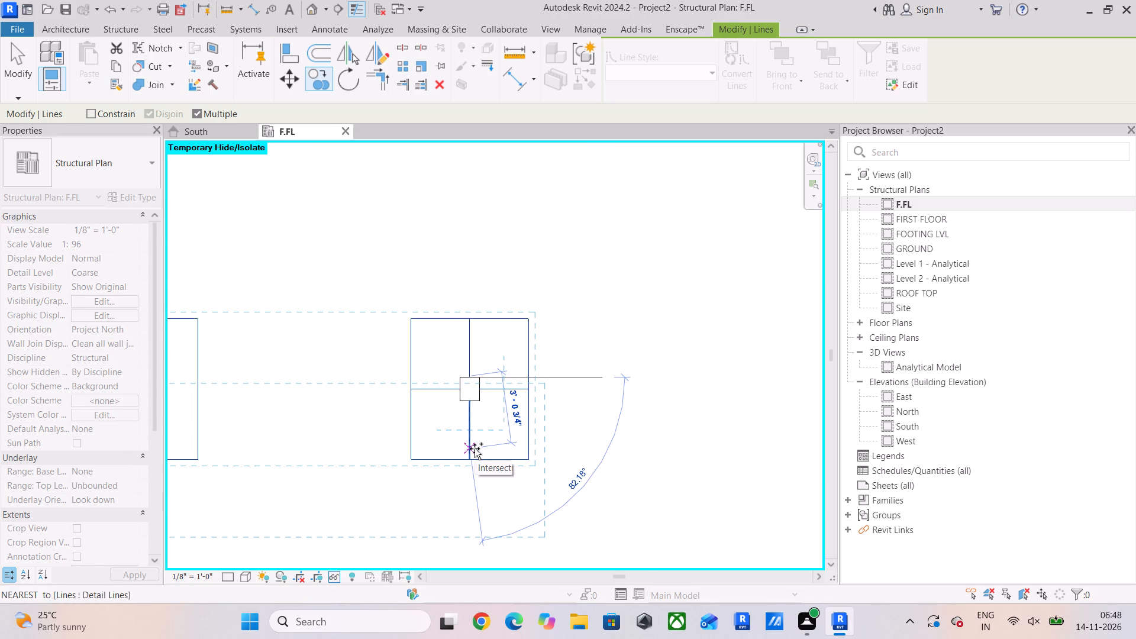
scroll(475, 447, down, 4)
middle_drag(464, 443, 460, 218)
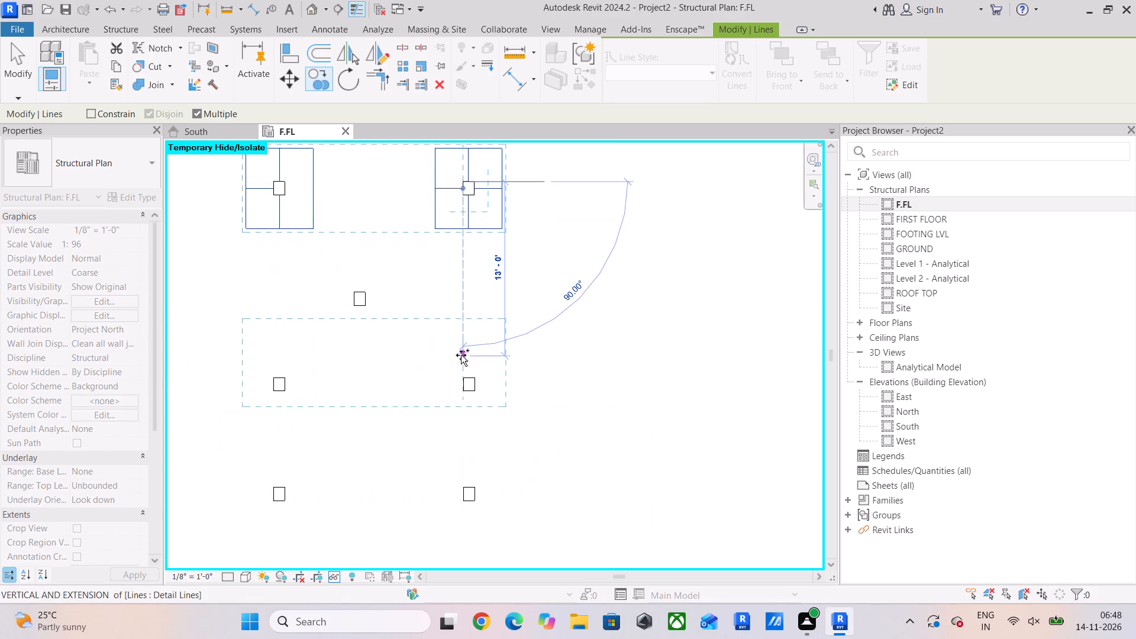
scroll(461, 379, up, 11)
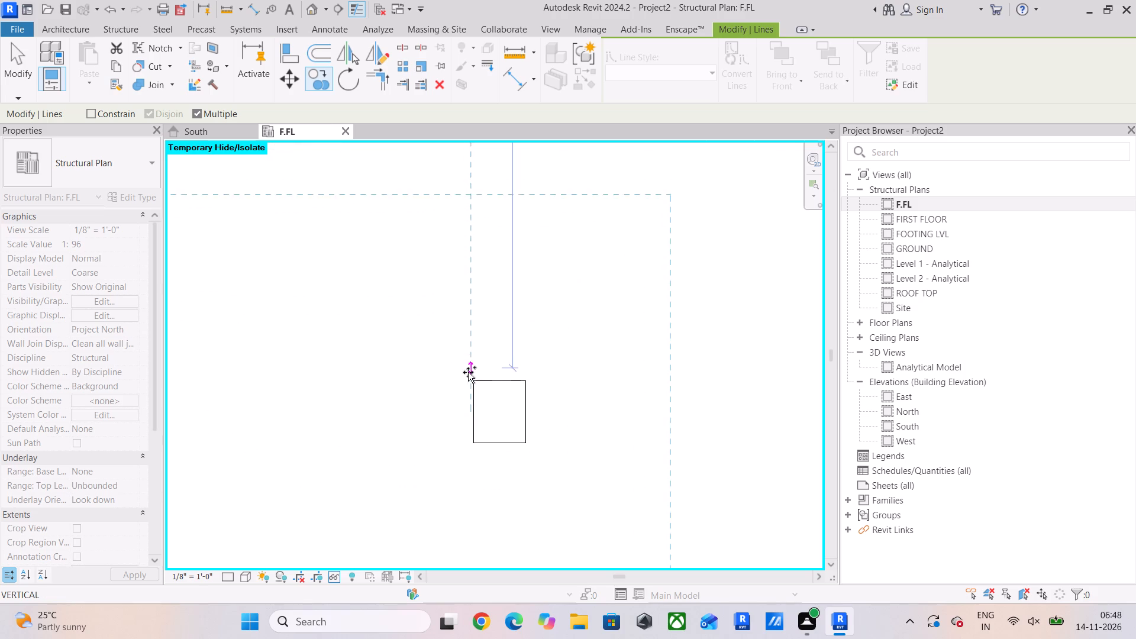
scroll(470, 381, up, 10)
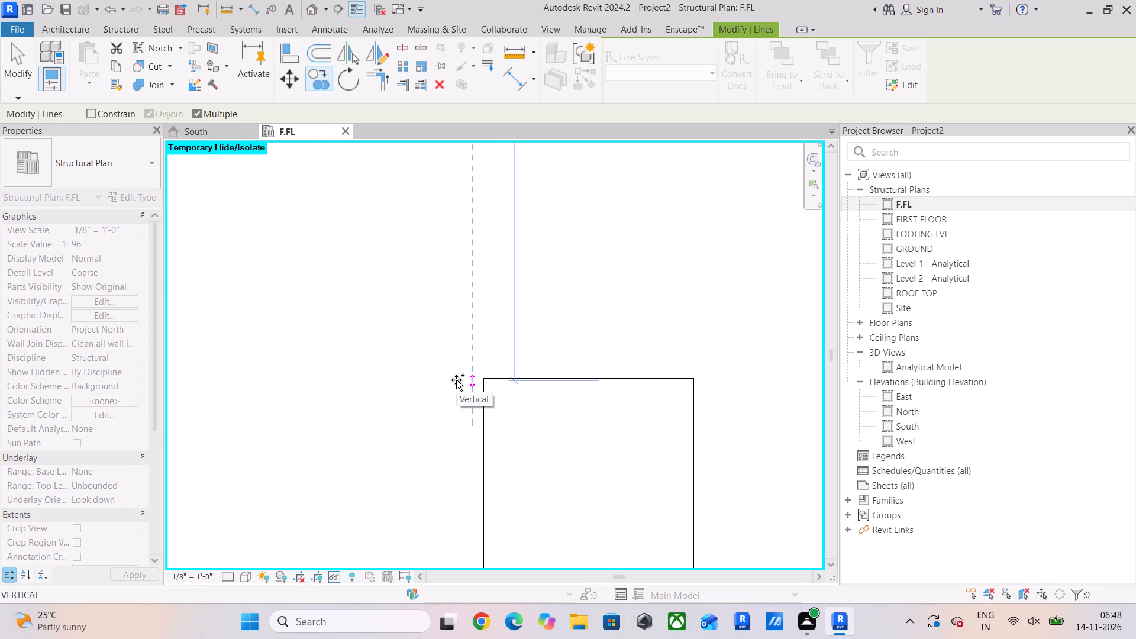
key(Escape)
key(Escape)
Align the left/right centres of the second and third columns from the bottom of the rightmost column line with the bottom column.
scroll(459, 370, down, 14)
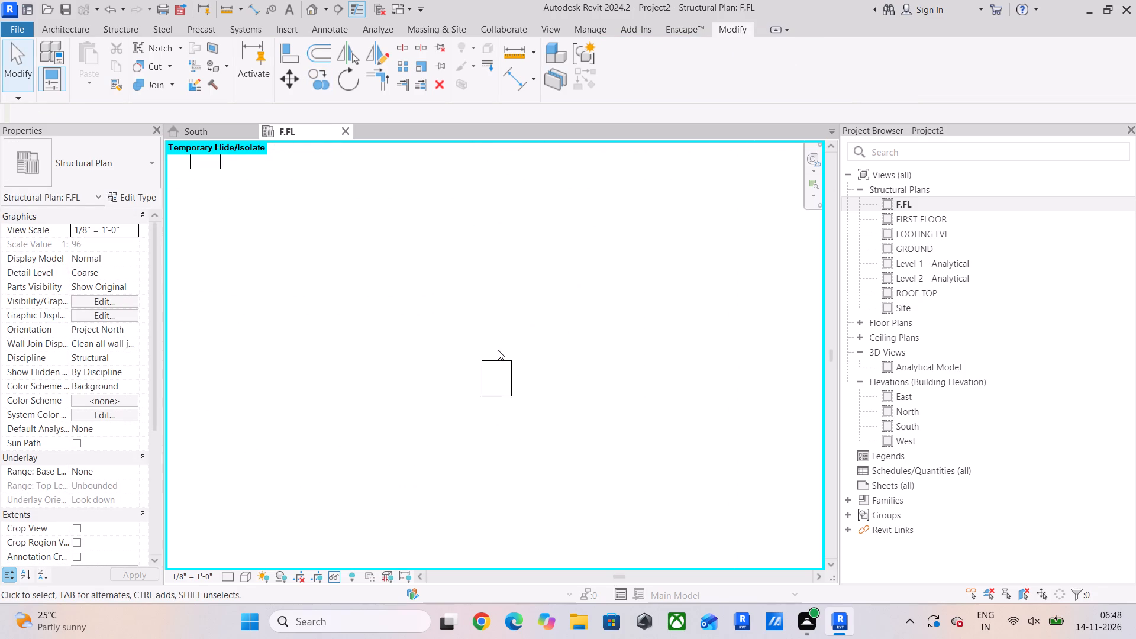
scroll(498, 350, down, 2)
middle_drag(496, 350, 432, 434)
scroll(432, 434, up, 1)
scroll(449, 406, down, 6)
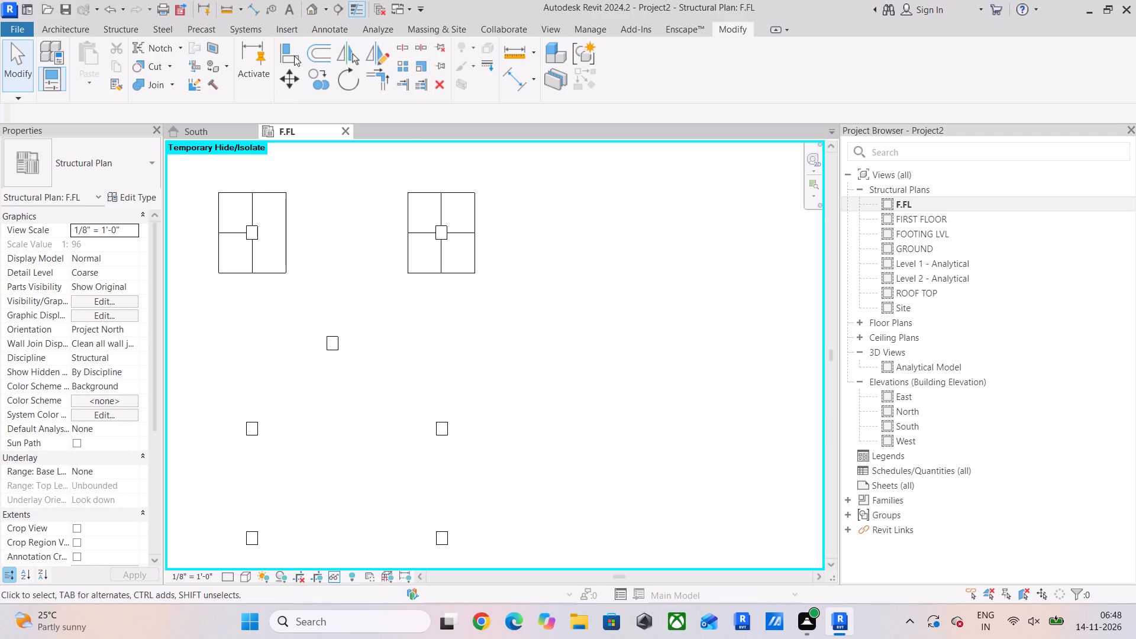
click(294, 56)
scroll(447, 222, up, 4)
scroll(437, 280, down, 5)
middle_drag(444, 345, 444, 214)
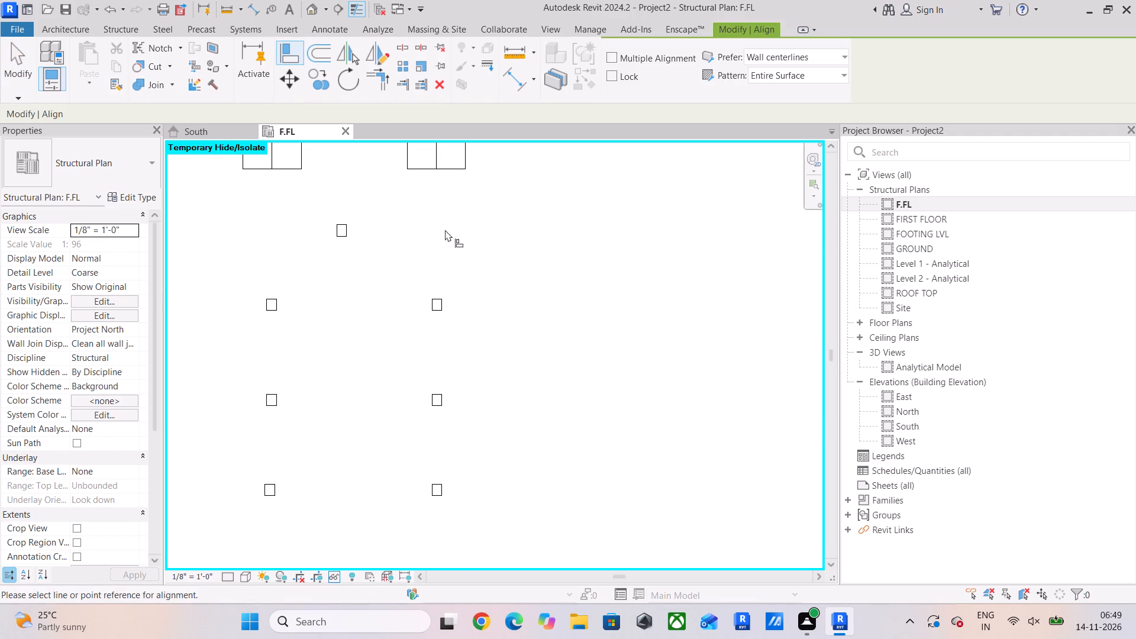
middle_drag(440, 489, 440, 376)
scroll(442, 376, up, 5)
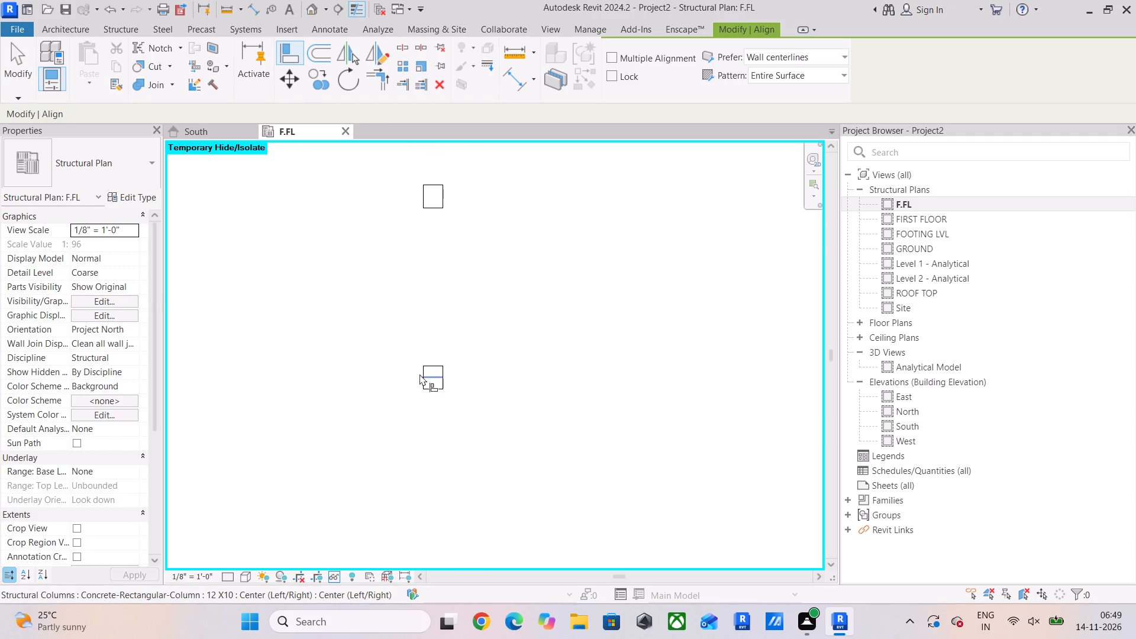
click(429, 374)
click(432, 197)
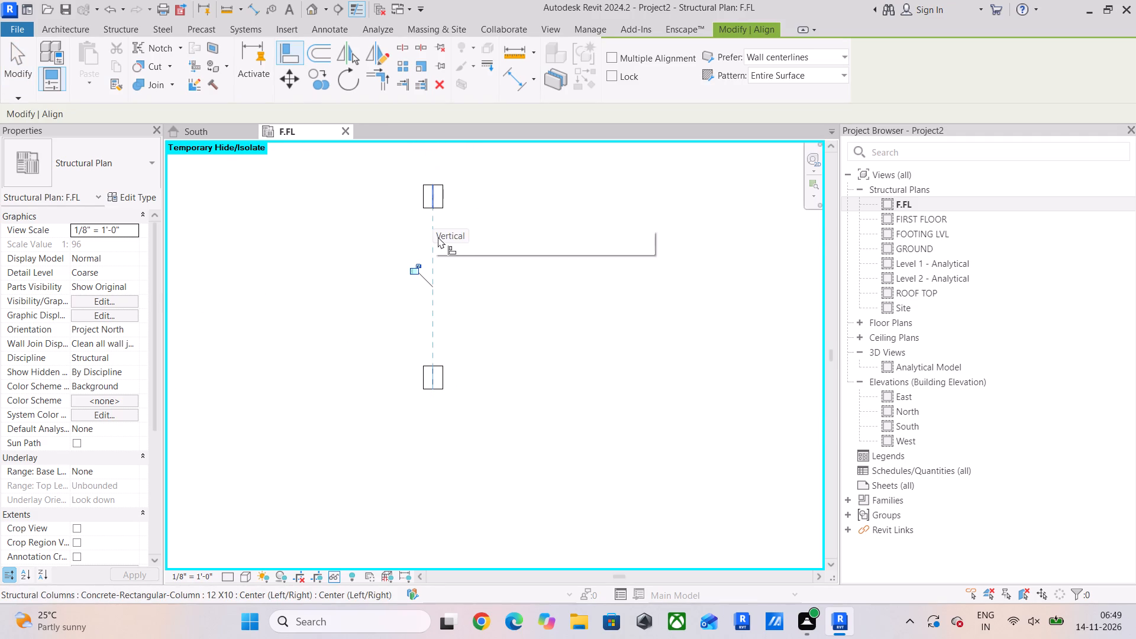
click(434, 196)
middle_drag(434, 196, 451, 436)
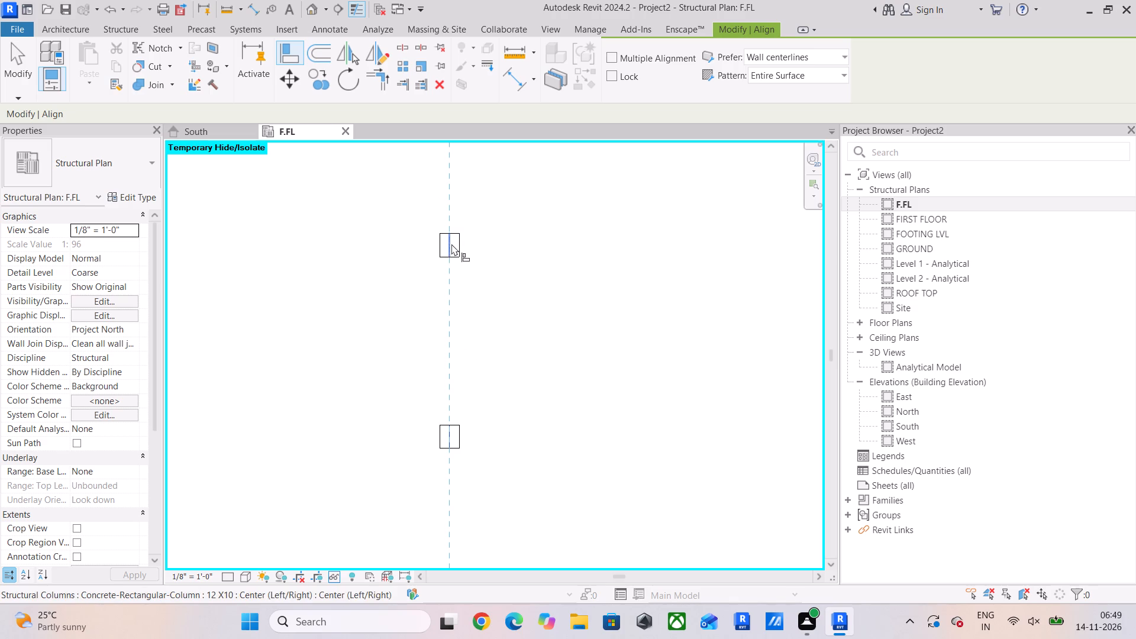
click(451, 244)
Align the left/right centres of the outlined column and the top column in the rightmost line with the columns below.
middle_drag(451, 244, 450, 421)
click(445, 425)
middle_drag(455, 257, 455, 449)
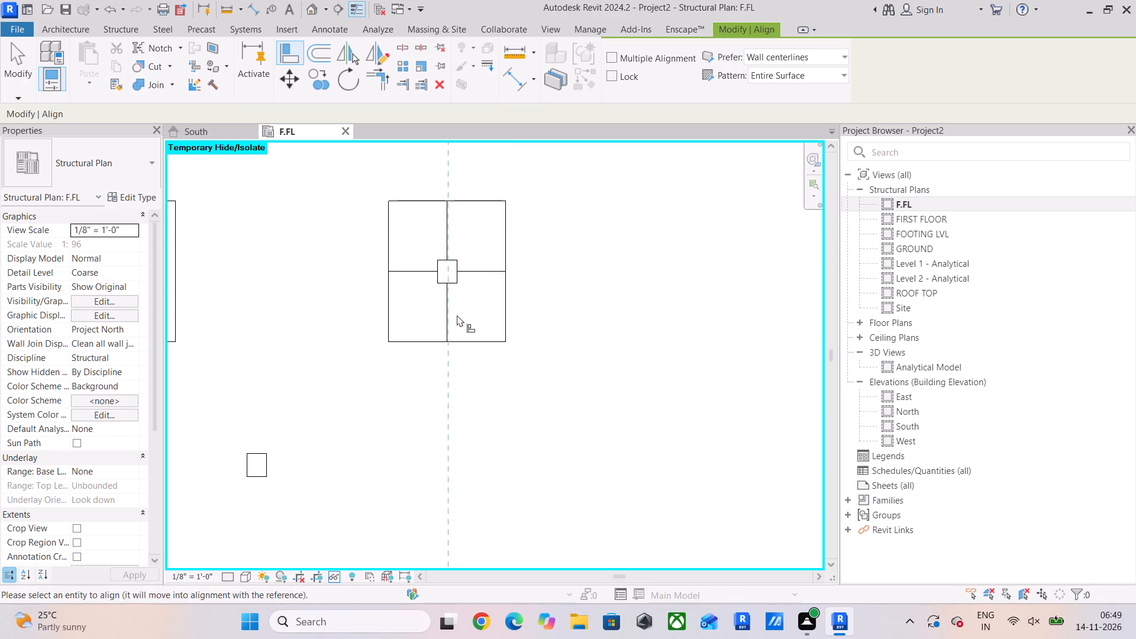
click(447, 269)
middle_drag(447, 275, 450, 382)
drag(449, 377, 452, 367)
middle_drag(453, 198, 456, 489)
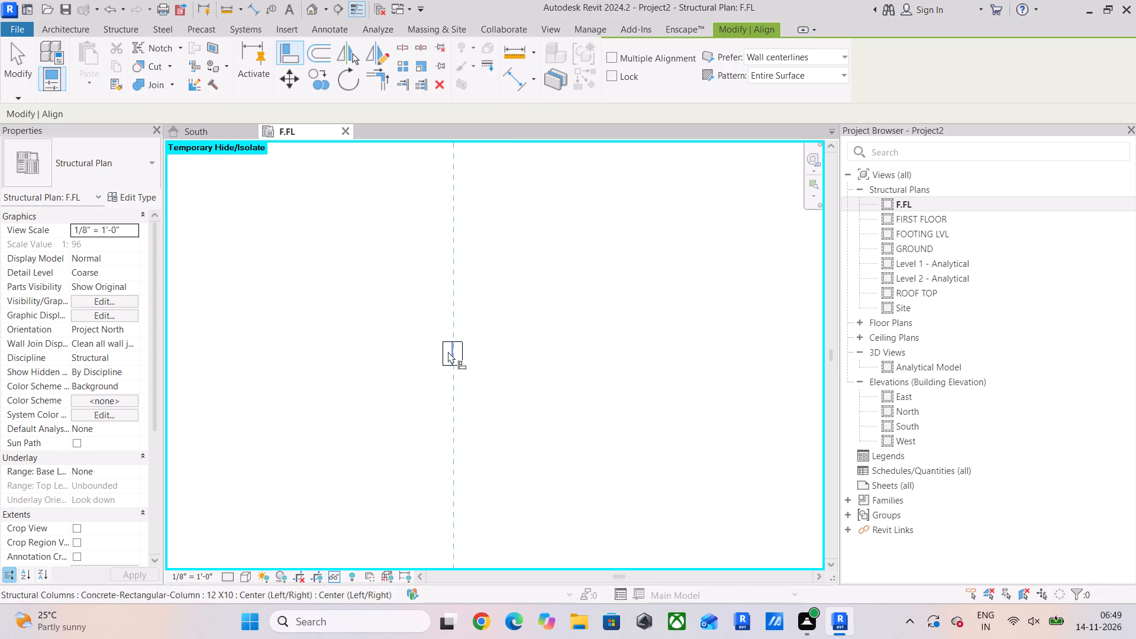
click(448, 351)
Align the columns of the leftmost vertical line on their left/right centres, working upward from the bottom column.
scroll(467, 389, down, 8)
middle_drag(467, 389, 489, 344)
middle_drag(338, 396, 418, 189)
click(379, 424)
scroll(381, 341, up, 5)
click(381, 341)
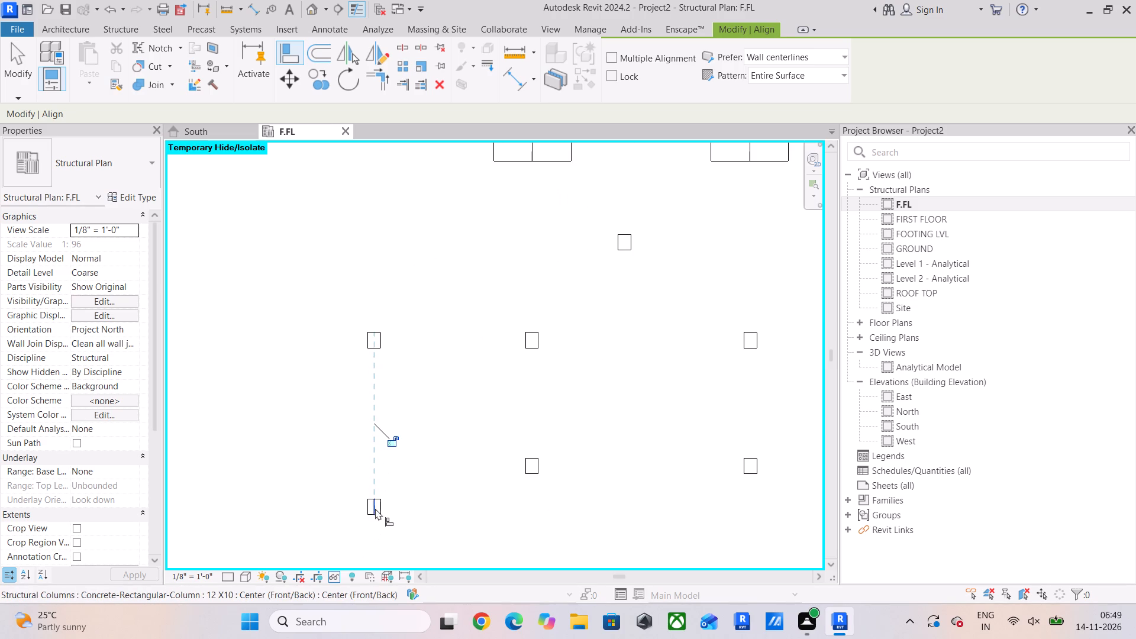
drag(375, 508, 375, 501)
middle_drag(370, 300, 379, 531)
click(389, 348)
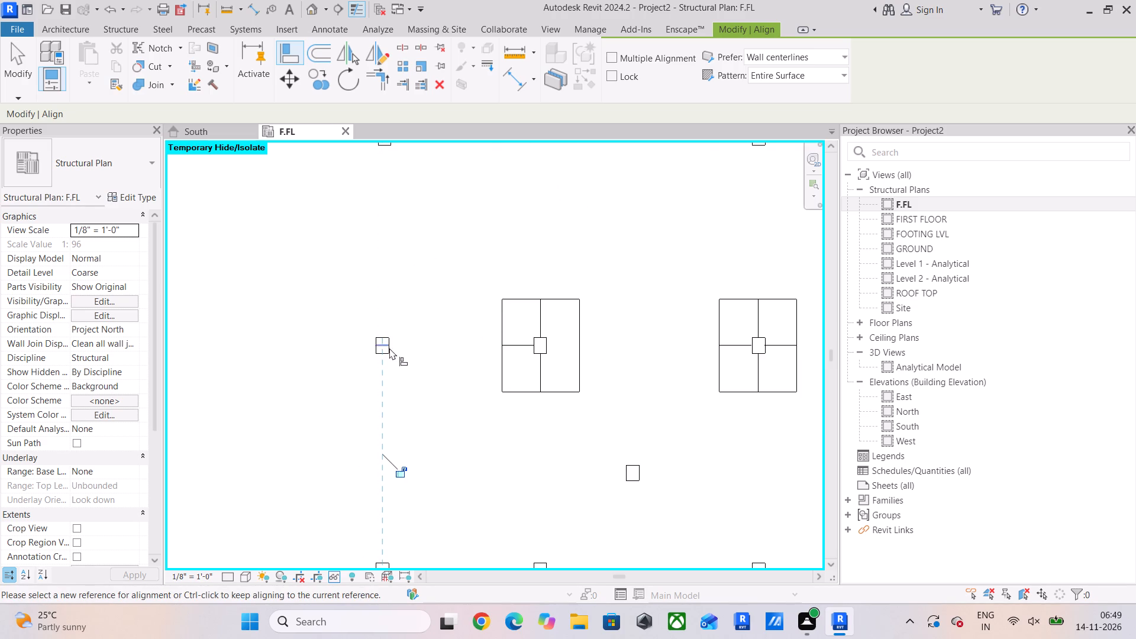
click(383, 346)
middle_drag(383, 330, 415, 552)
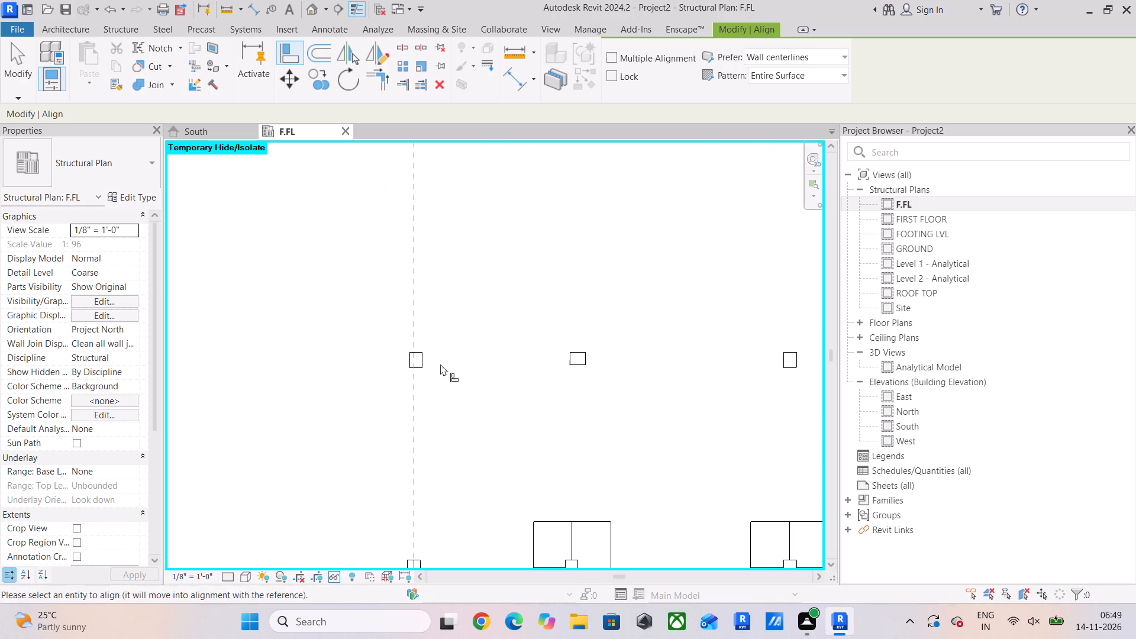
click(412, 359)
scroll(428, 401, down, 3)
middle_drag(432, 401, 431, 373)
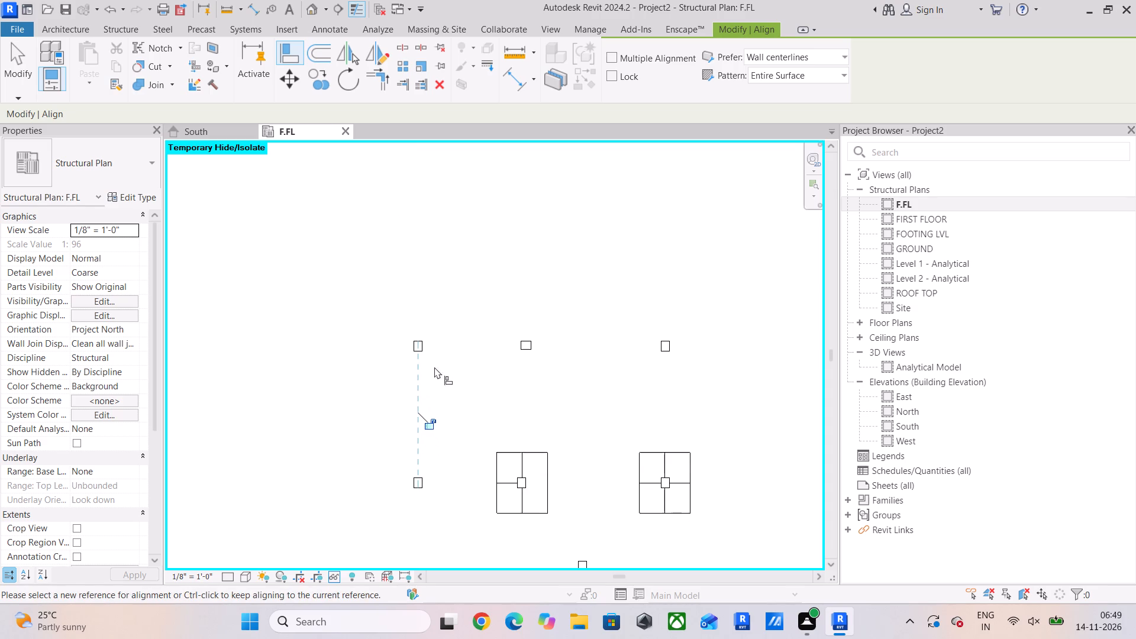
Align the second and rightmost columns of the top row horizontally on their centres, starting from the leftmost column.
scroll(432, 344, up, 6)
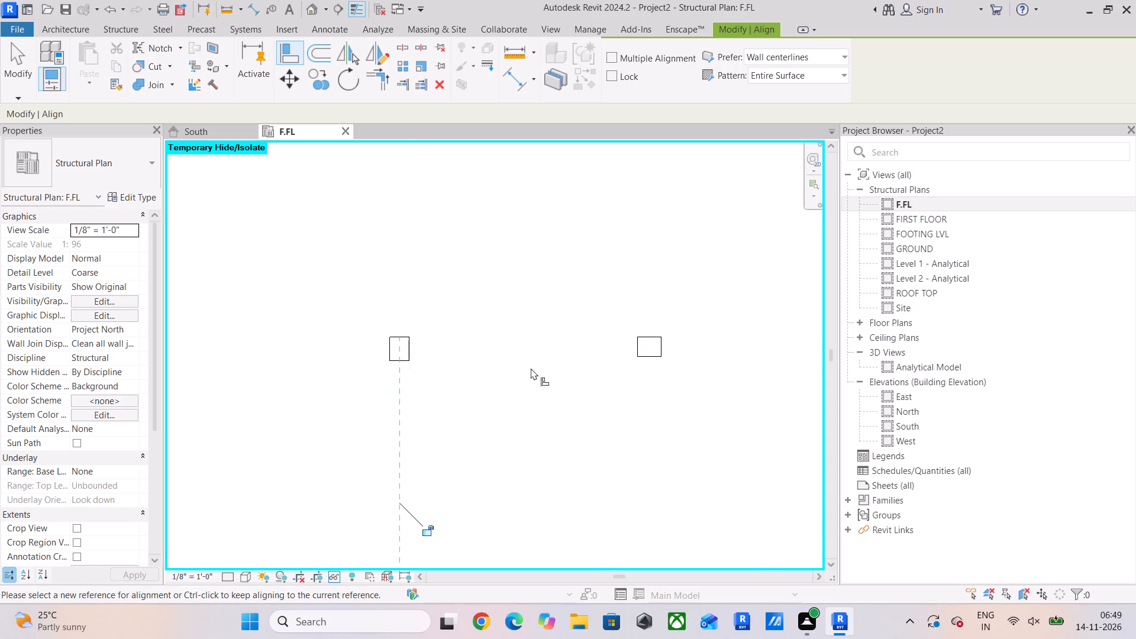
middle_drag(544, 368, 406, 395)
key(Escape)
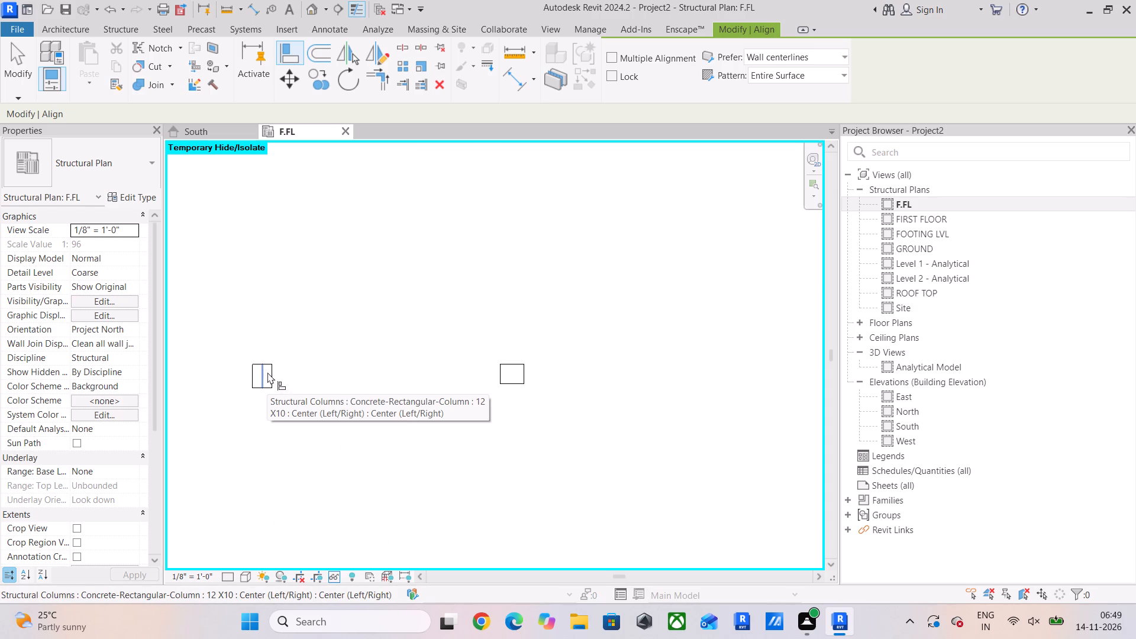
click(255, 380)
click(509, 372)
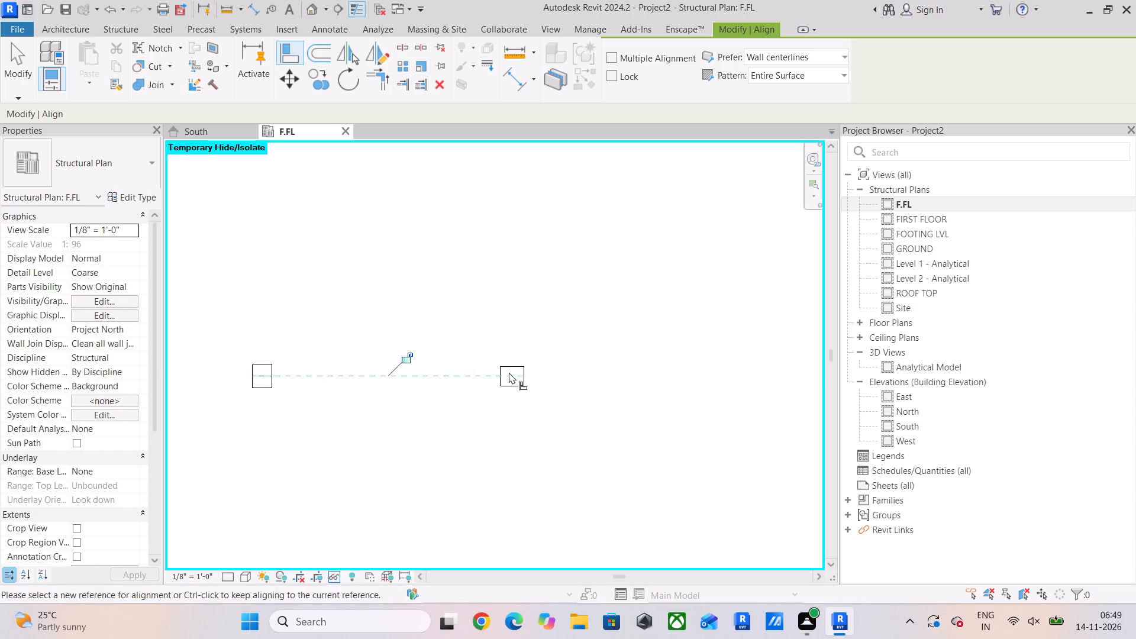
middle_drag(568, 390, 268, 414)
click(539, 398)
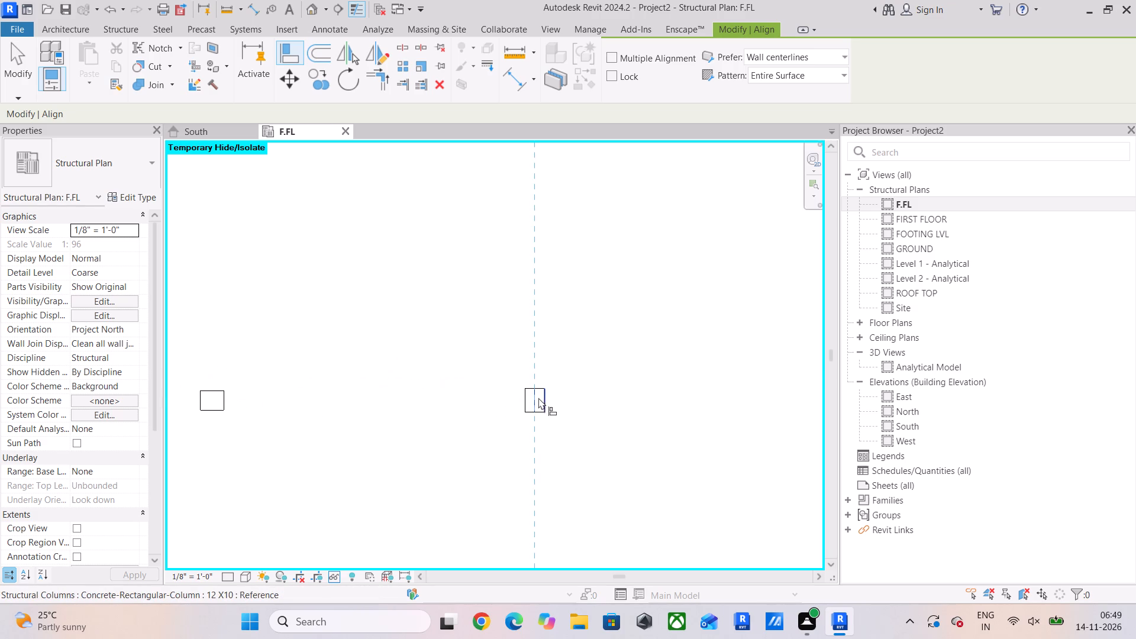
click(587, 409)
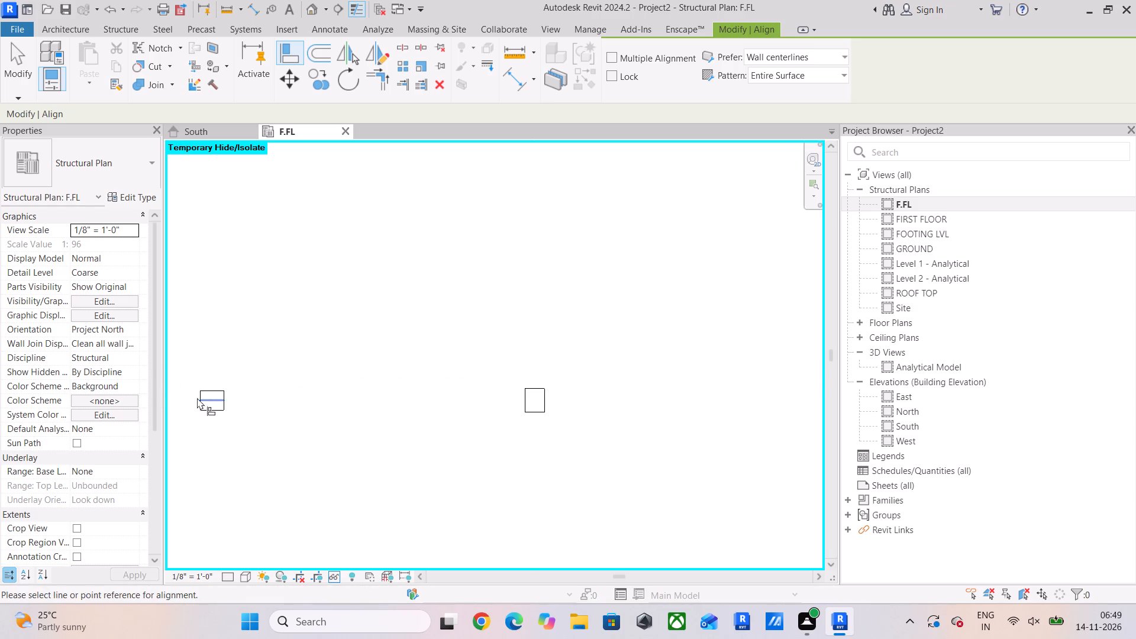
click(218, 399)
click(529, 398)
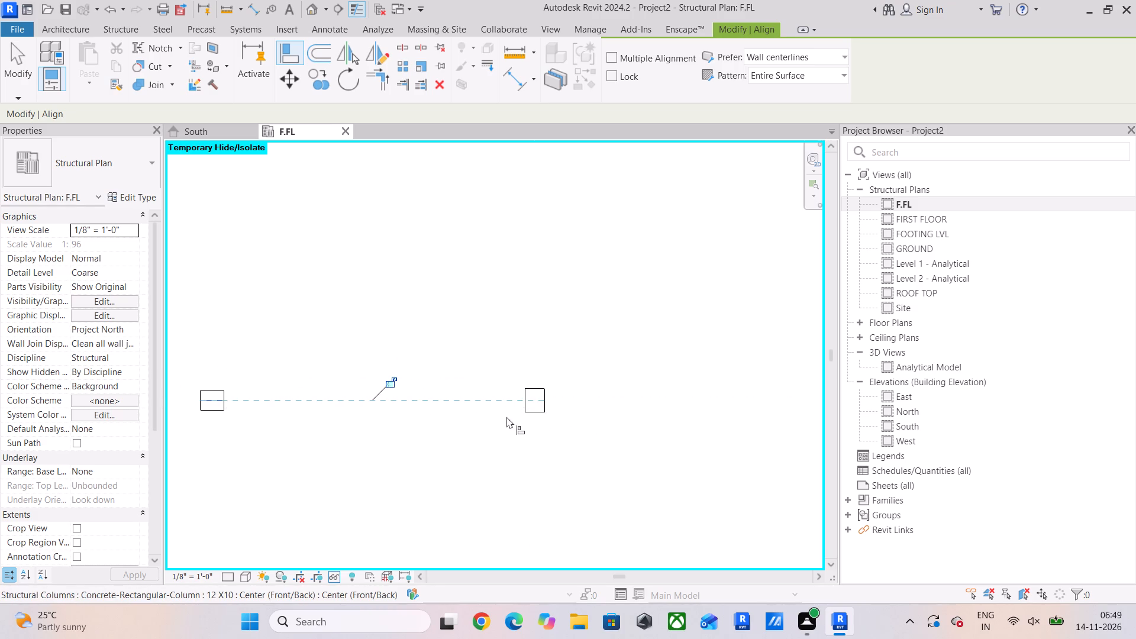
Align the top edge of the second column in the top row with the leftmost column's top edge.
scroll(364, 441, down, 4)
middle_drag(364, 441, 490, 441)
scroll(493, 440, down, 4)
middle_drag(491, 440, 486, 424)
scroll(417, 410, up, 5)
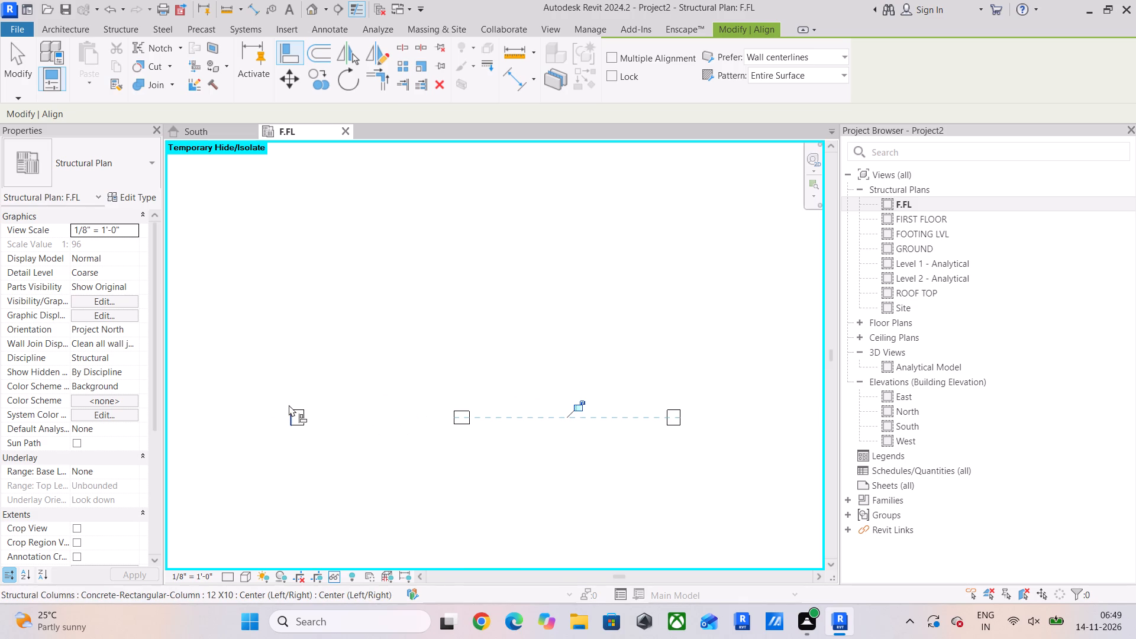
scroll(296, 406, up, 5)
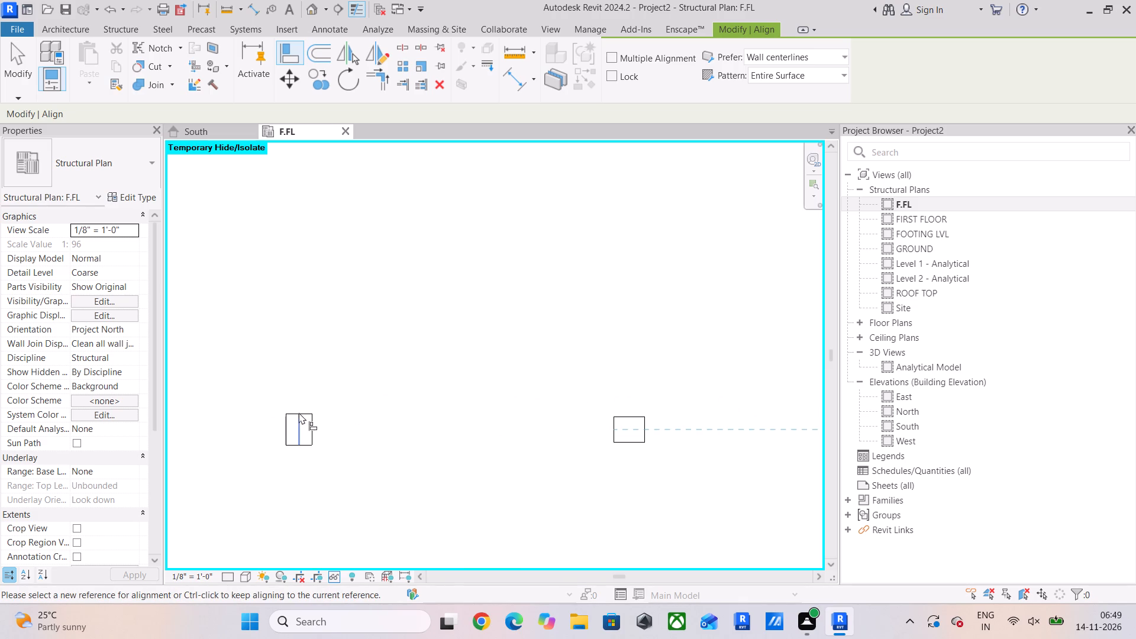
scroll(291, 412, up, 4)
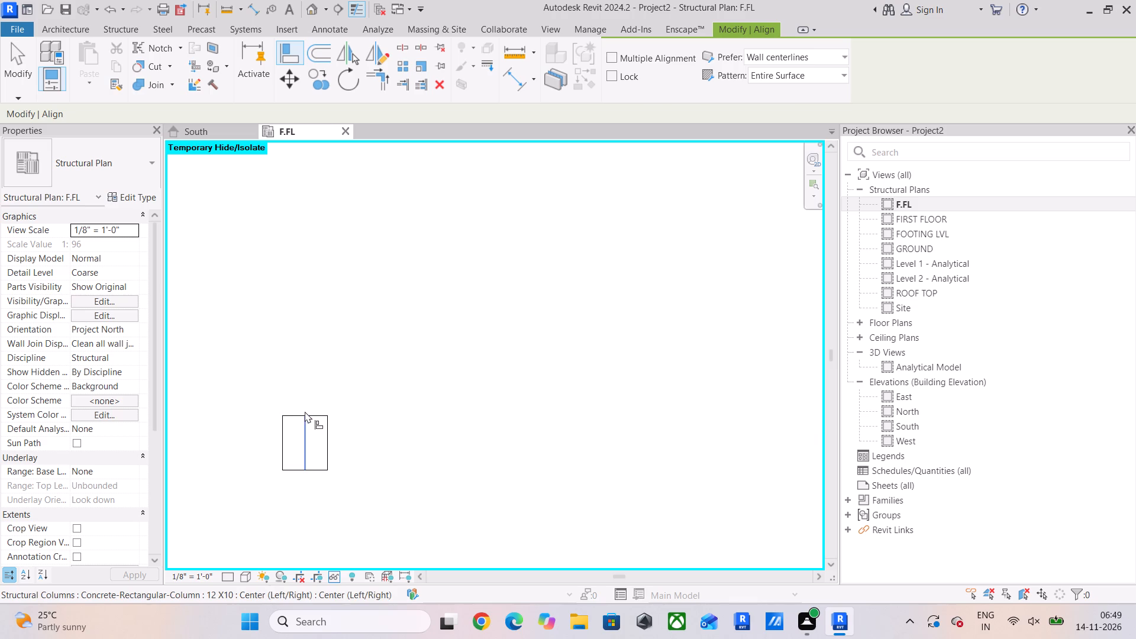
click(315, 414)
scroll(457, 428, down, 4)
middle_drag(465, 431, 266, 445)
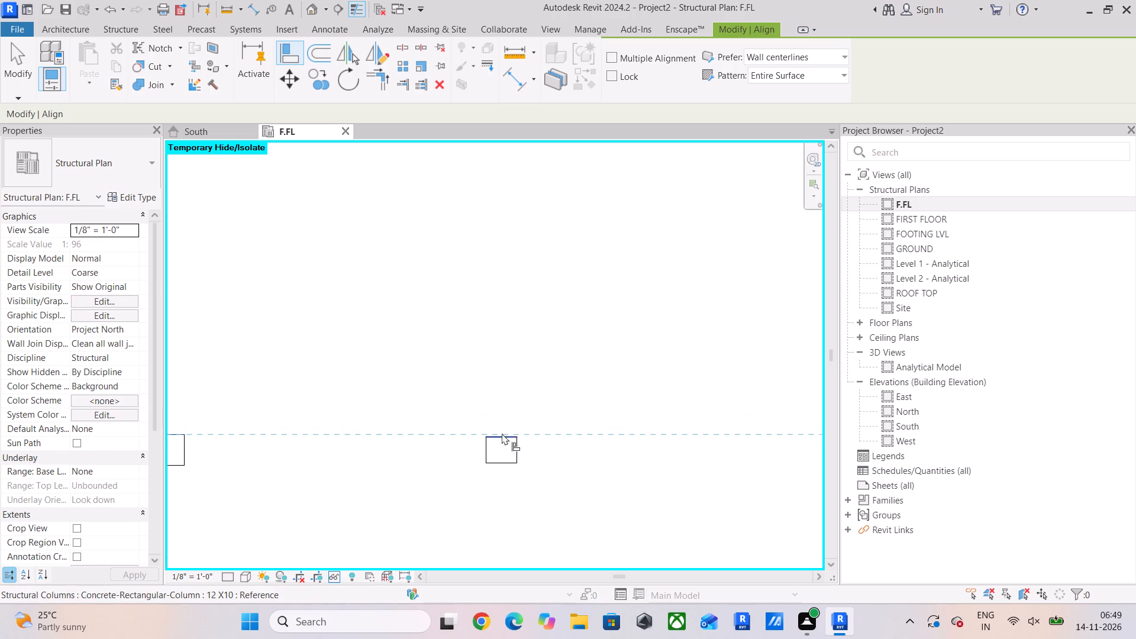
click(495, 435)
scroll(382, 456, down, 5)
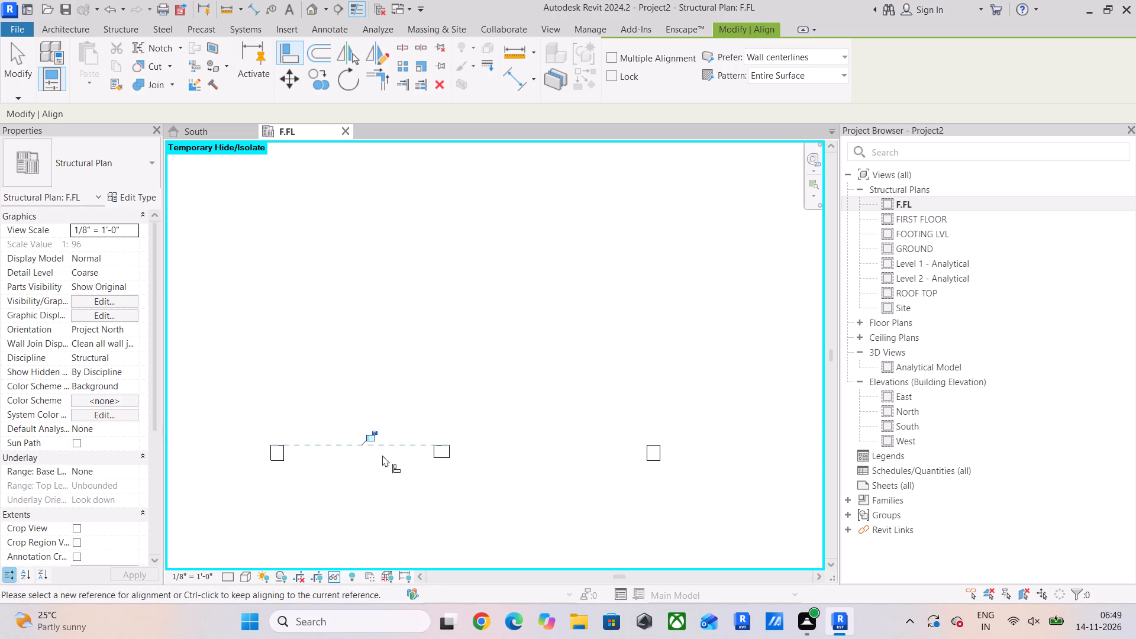
key(Escape)
Align the columns of the second vertical line on their left/right centres, from the bottom column up to the outlined column.
scroll(411, 469, down, 5)
middle_drag(417, 467, 333, 324)
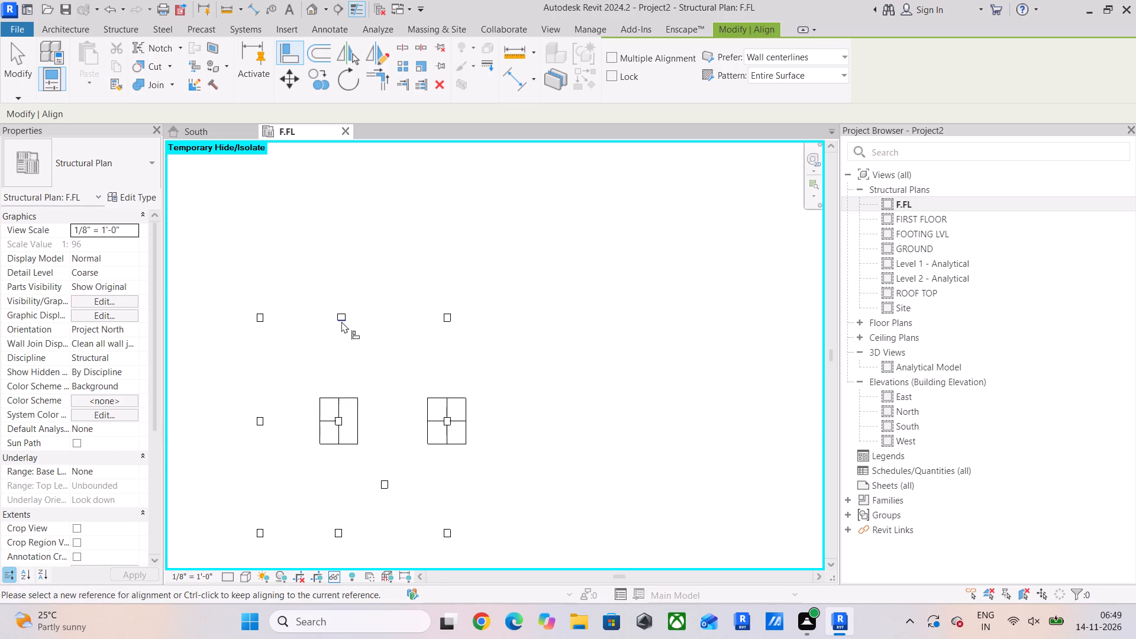
middle_drag(330, 527, 359, 385)
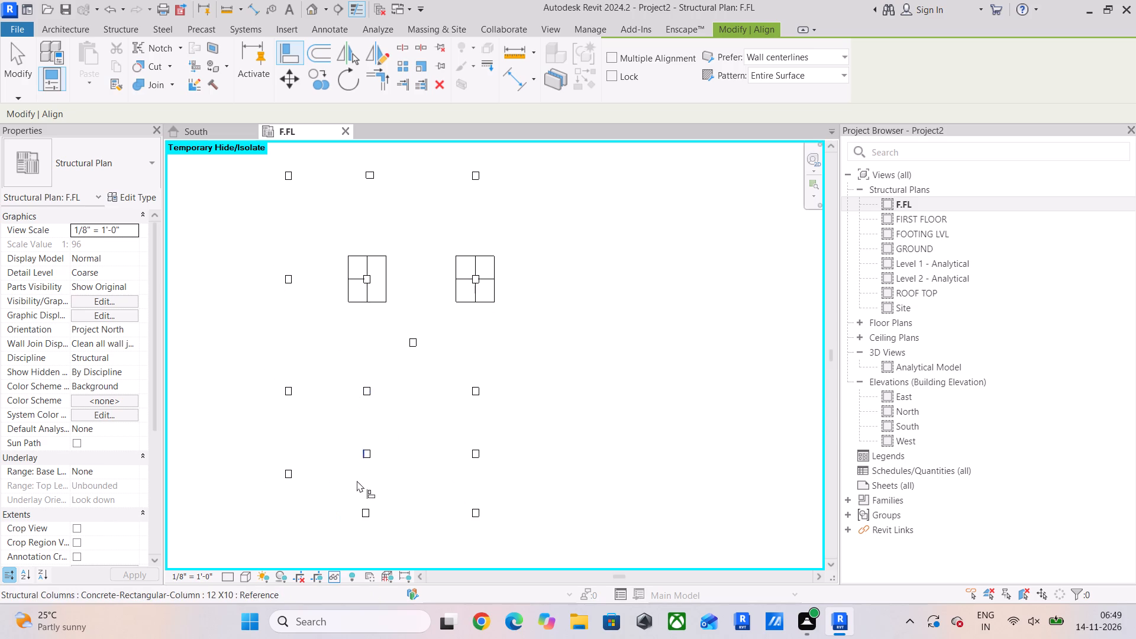
scroll(366, 509, up, 6)
click(363, 517)
click(366, 379)
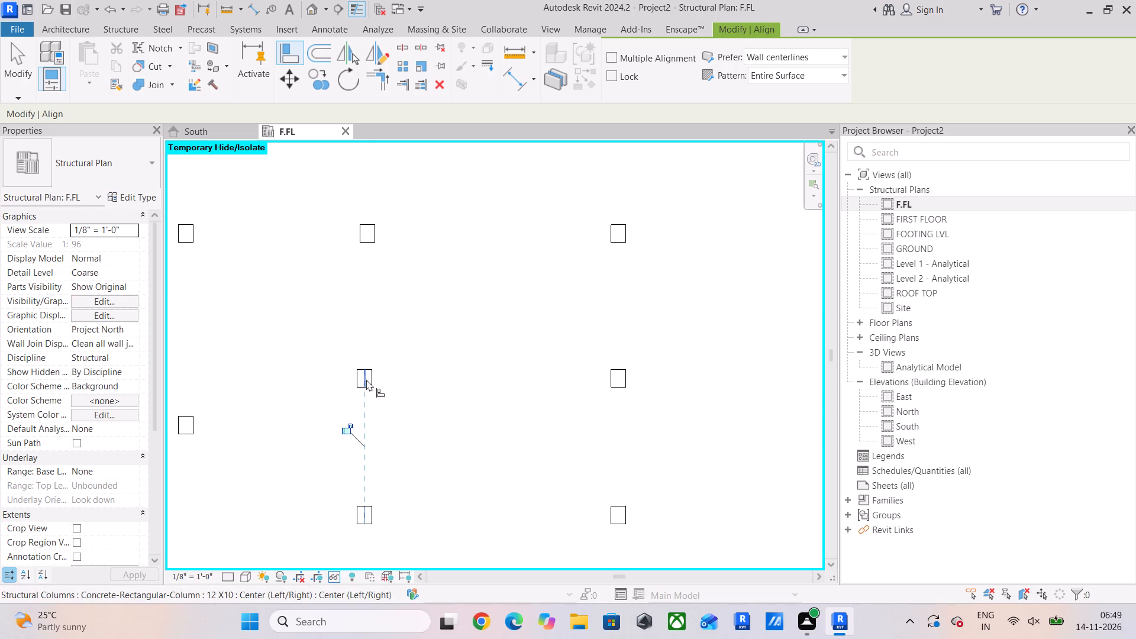
click(364, 378)
click(367, 233)
middle_drag(369, 256, 398, 444)
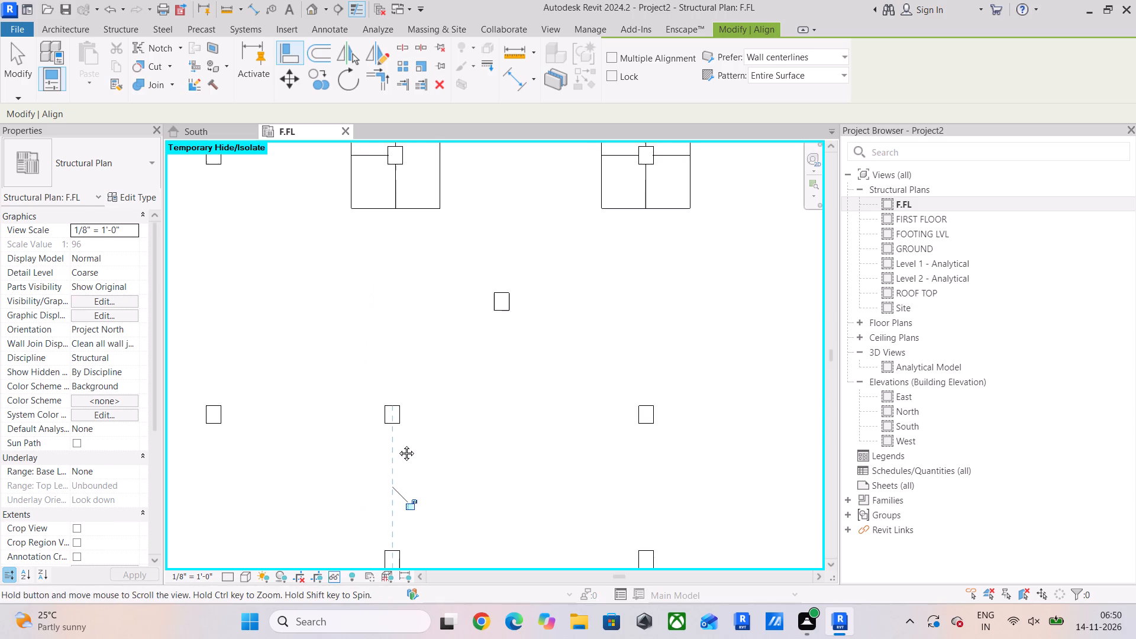
middle_drag(398, 444, 398, 445)
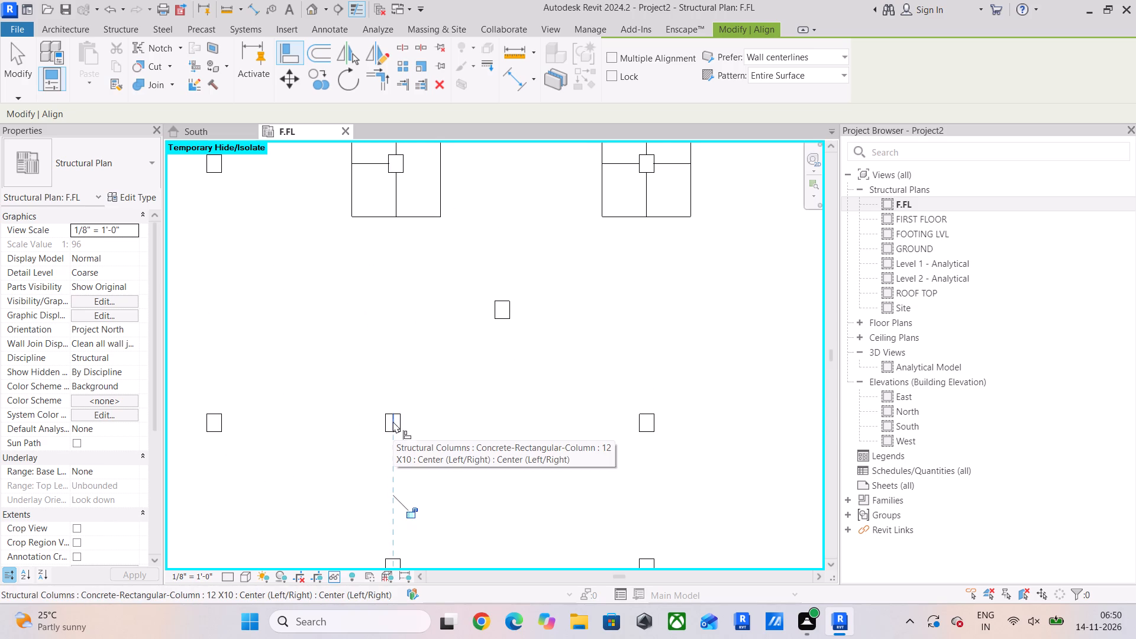
click(393, 421)
middle_drag(406, 335, 411, 496)
click(403, 328)
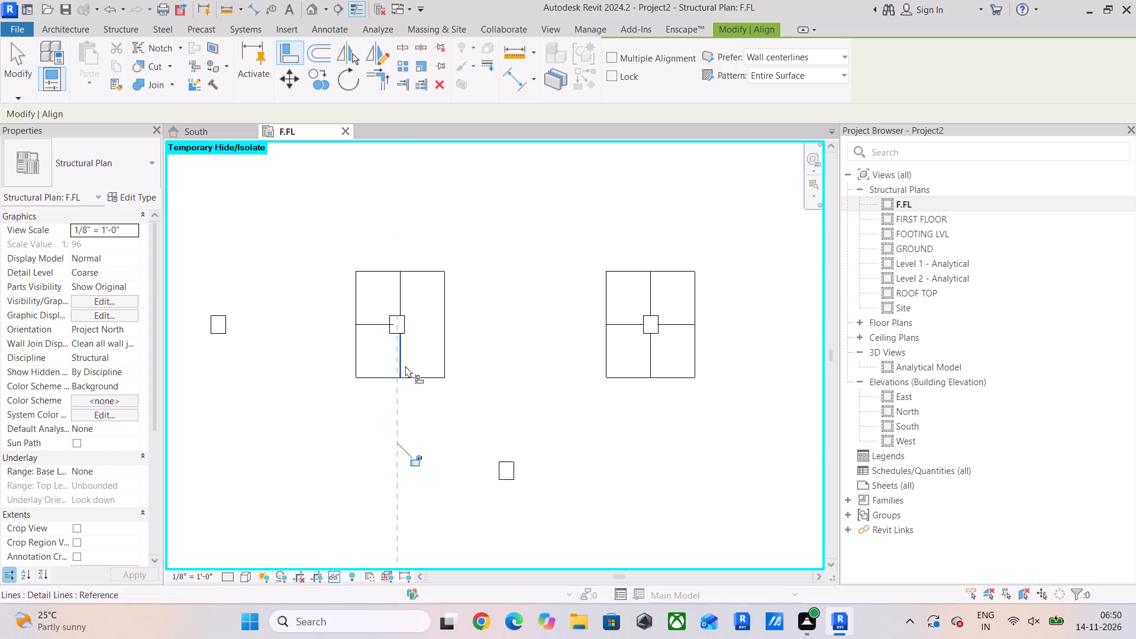
scroll(419, 395, down, 4)
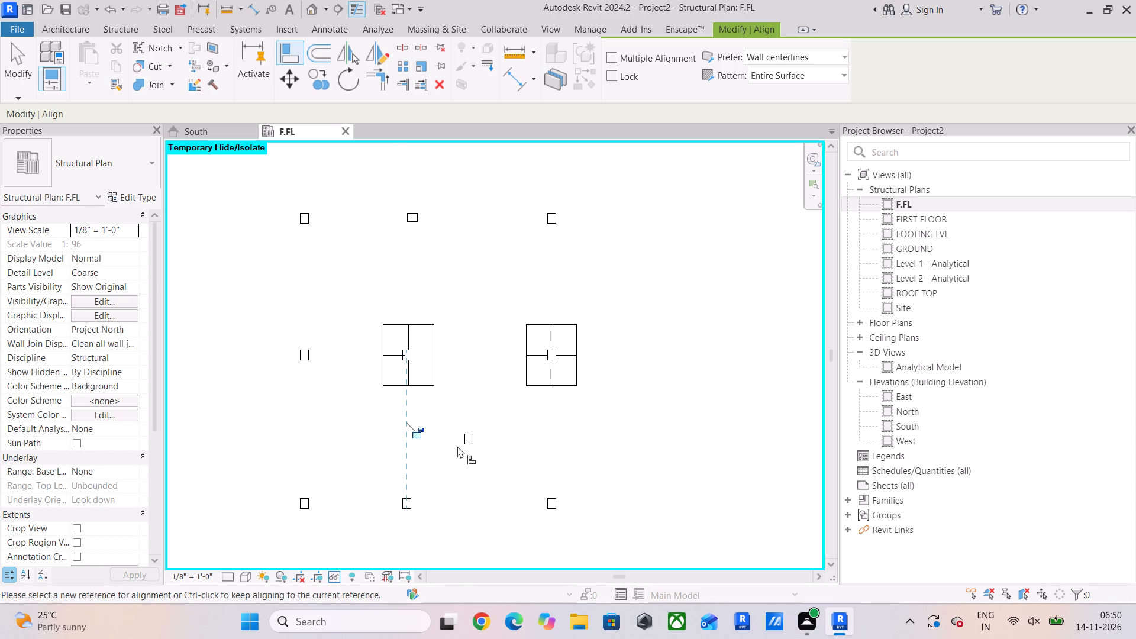
middle_drag(457, 447, 478, 418)
key(Escape)
key(Escape)
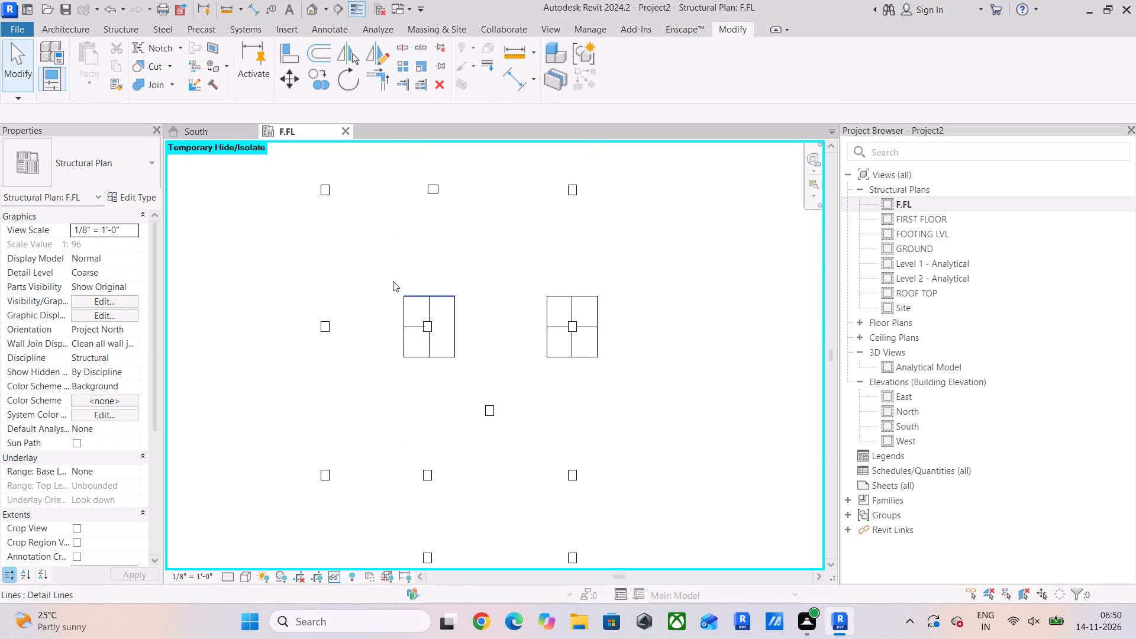
Delete the copied outline and its centre lines around the second row's middle column, keeping the column itself.
drag(376, 273, 487, 417)
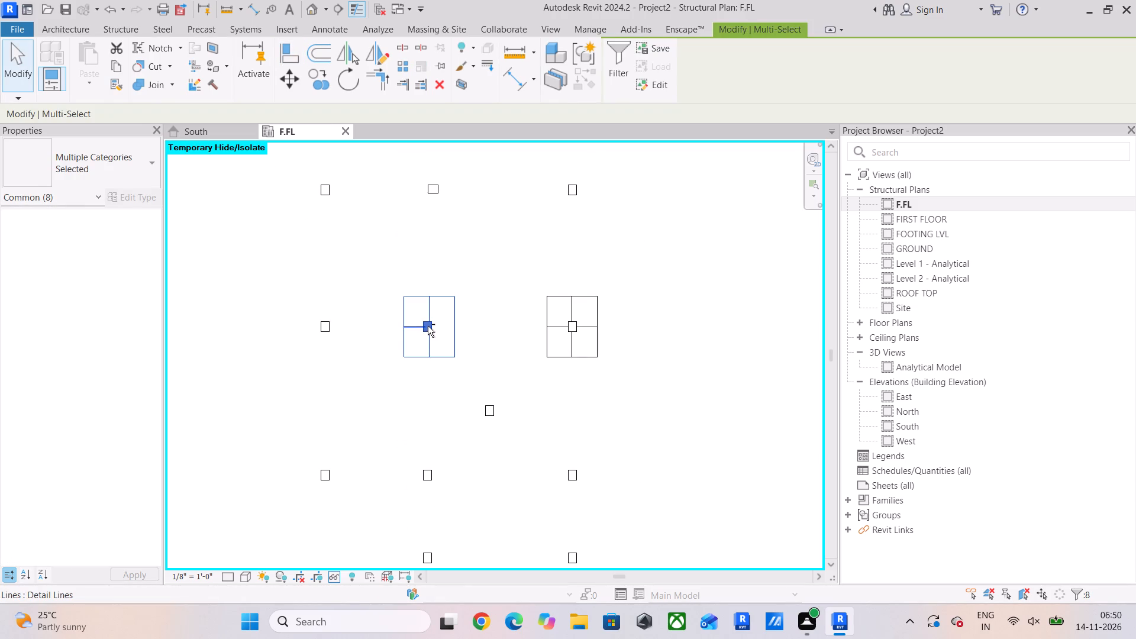
shift+click(428, 326)
scroll(420, 323, up, 10)
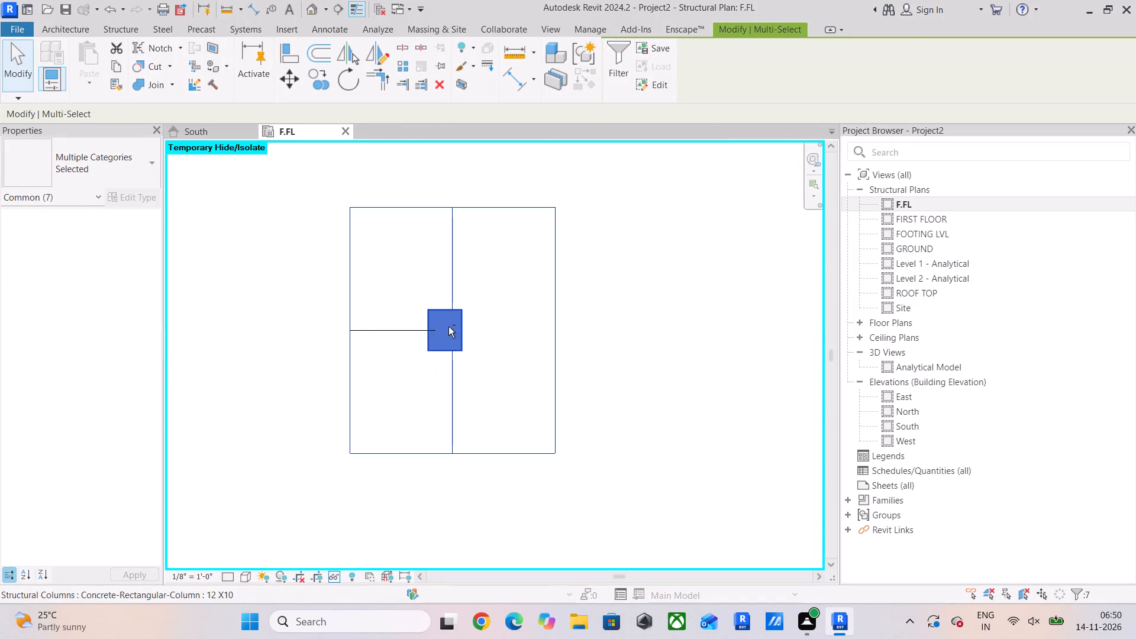
shift+click(448, 333)
ctrl+drag(386, 303, 360, 371)
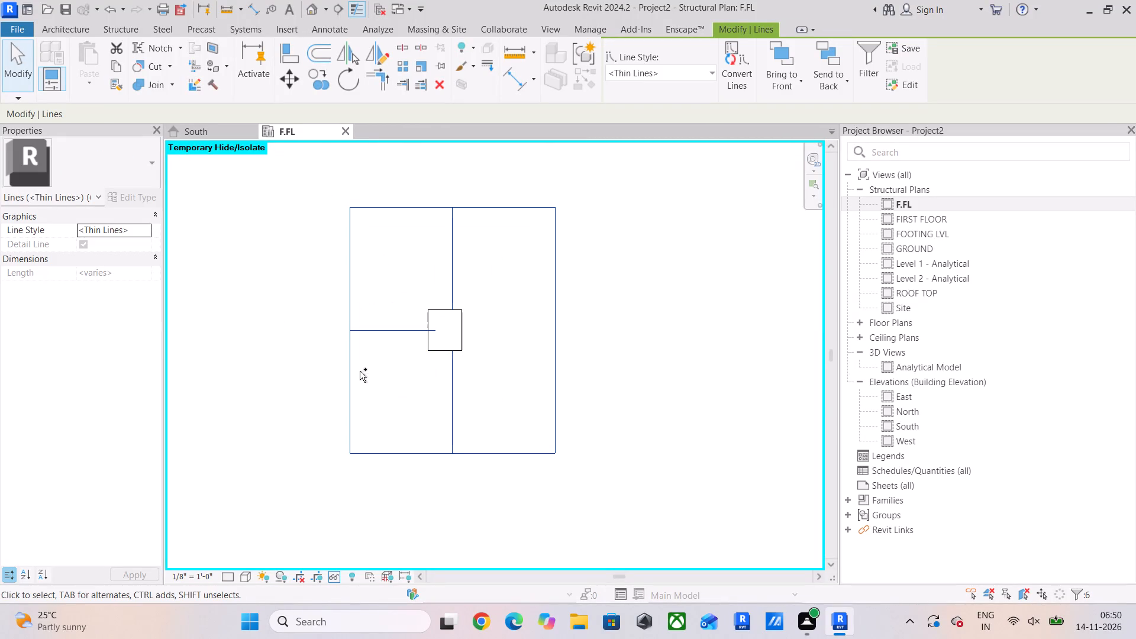
key(Delete)
scroll(360, 371, down, 7)
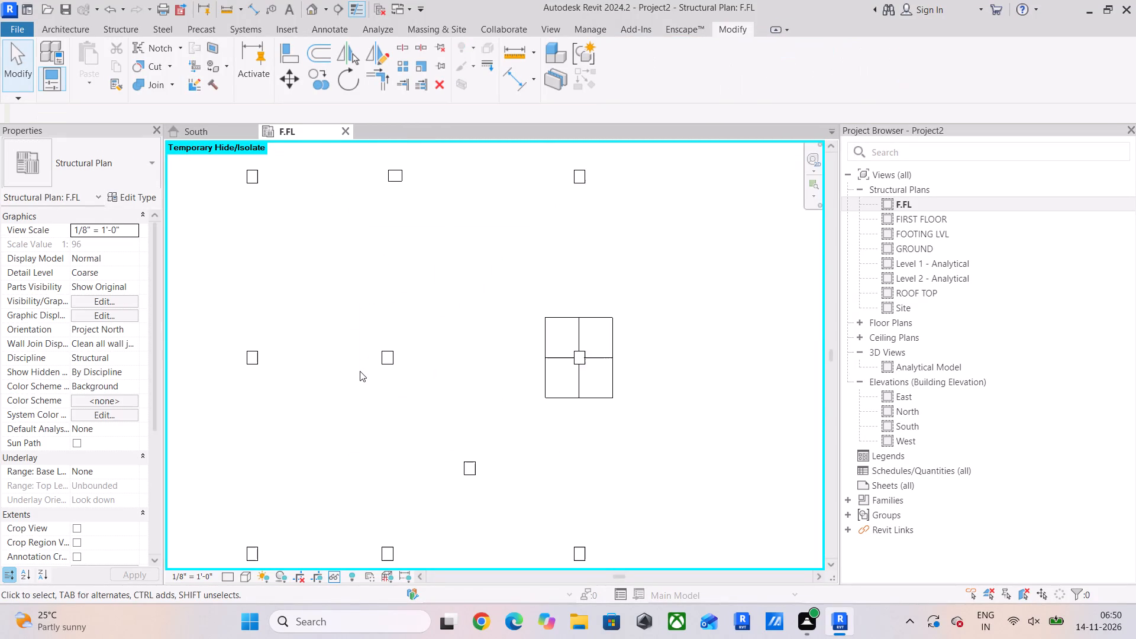
Copy the rectangular outline and centre lines, without the column, from the second row's rightmost column to the column directly below, matching upper-left column corners.
scroll(360, 371, down, 6)
middle_click(360, 371)
scroll(505, 391, up, 4)
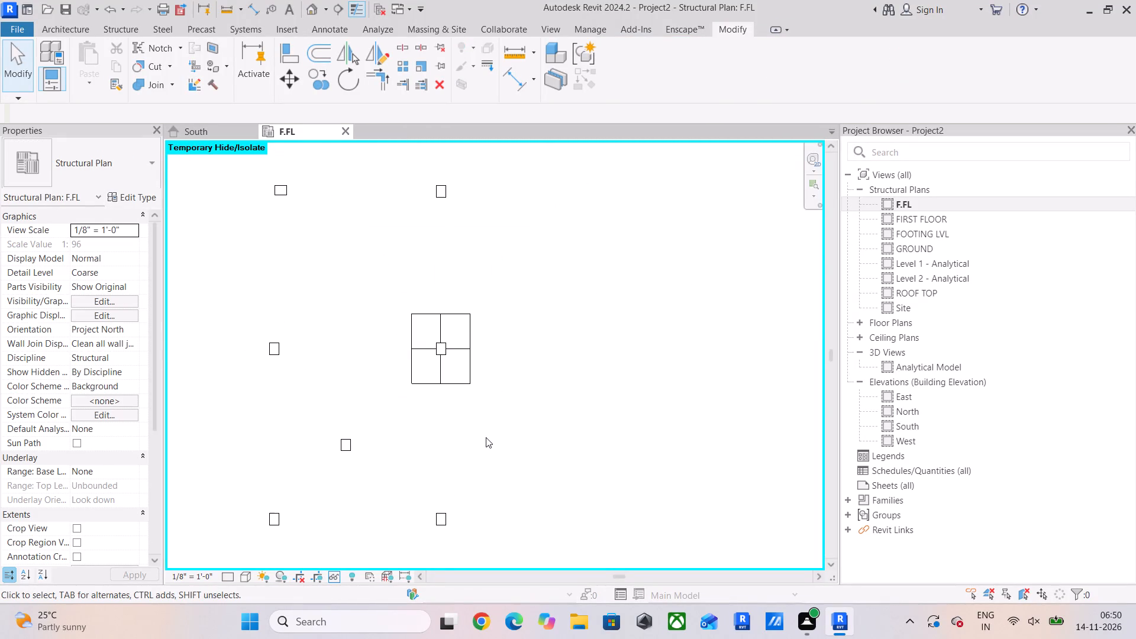
scroll(486, 437, down, 2)
middle_drag(486, 437, 475, 393)
scroll(463, 308, up, 5)
drag(335, 241, 565, 480)
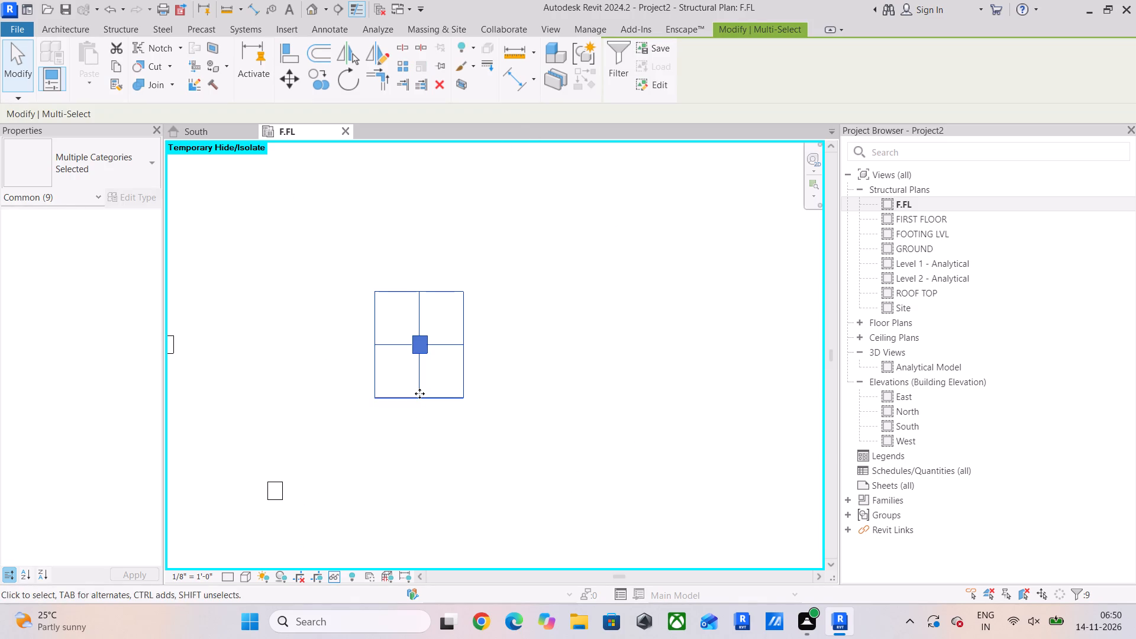
shift+click(420, 346)
shift+click(419, 341)
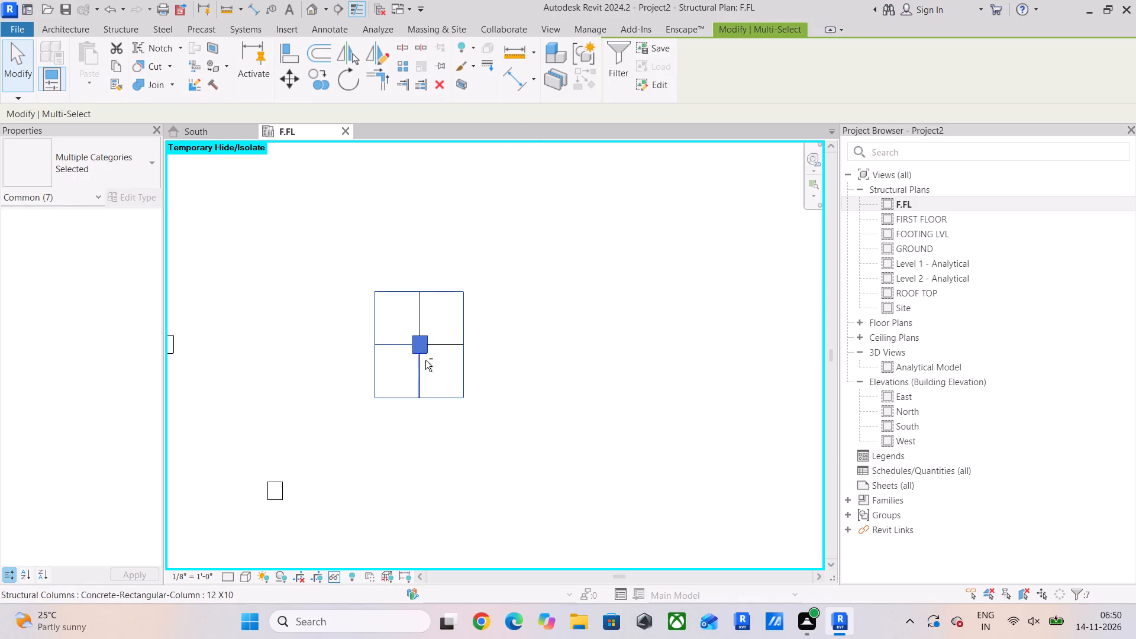
shift+click(419, 348)
shift+scroll(419, 343, up, 3)
scroll(424, 352, up, 9)
shift+click(419, 327)
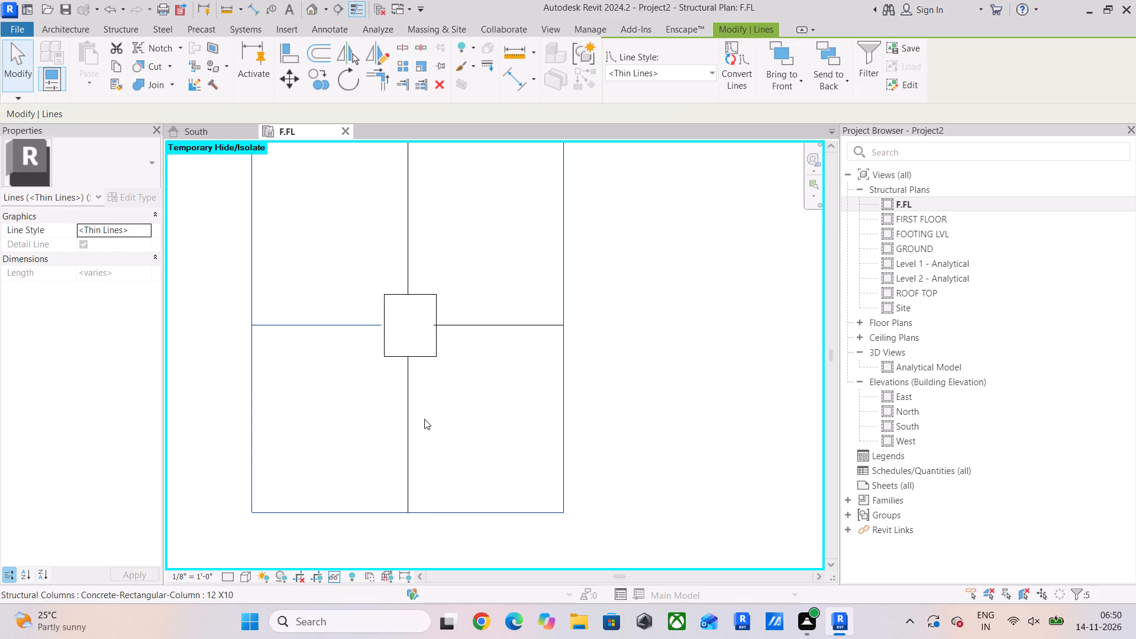
ctrl+click(412, 408)
ctrl+click(477, 323)
ctrl+drag(423, 228, 395, 233)
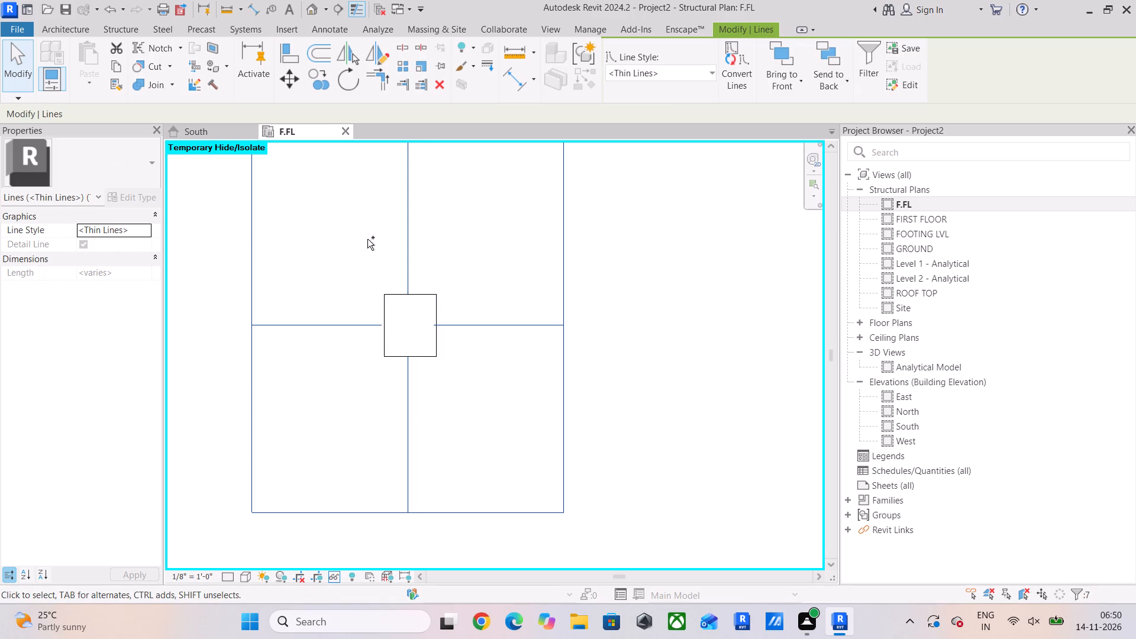
scroll(367, 242, down, 5)
scroll(358, 307, down, 5)
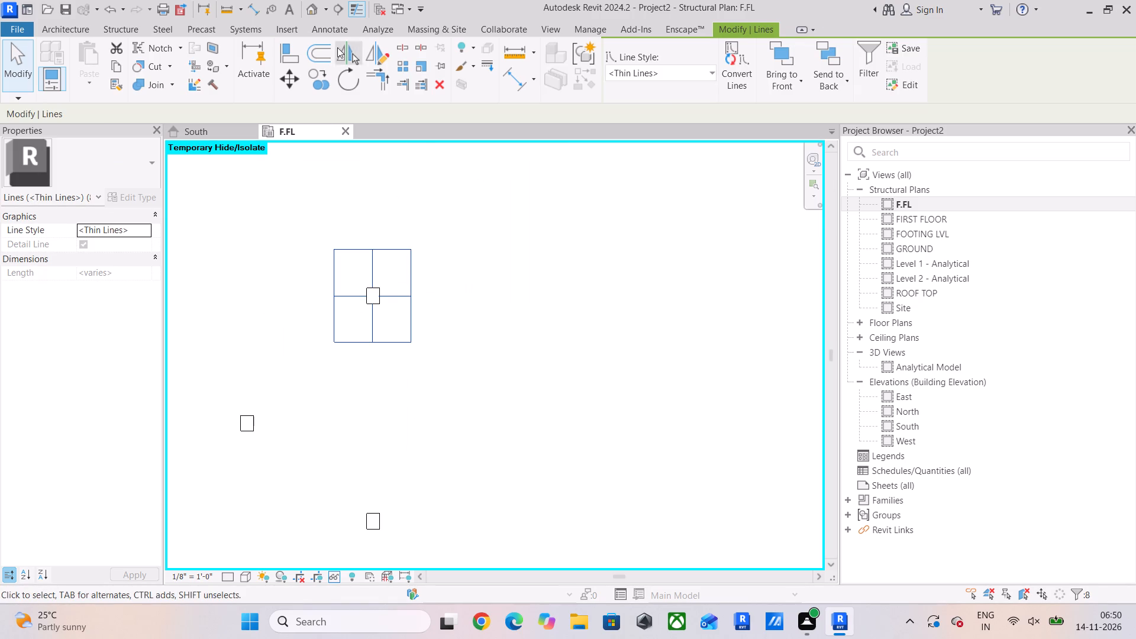
click(317, 74)
scroll(382, 274, up, 5)
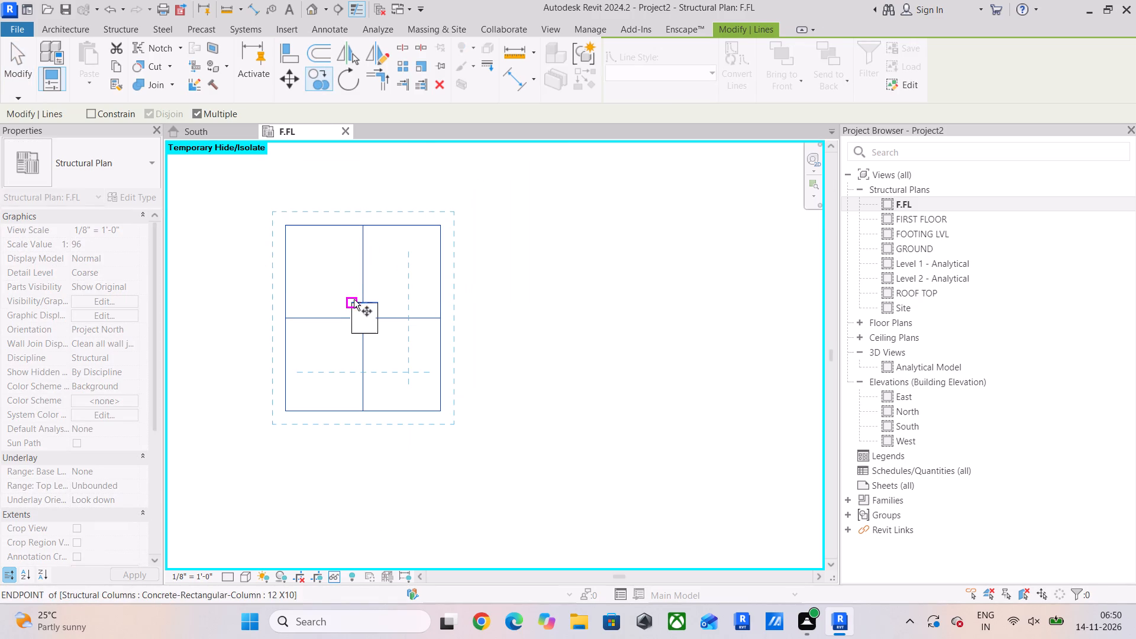
click(354, 299)
scroll(343, 461, down, 4)
middle_drag(349, 460, 379, 259)
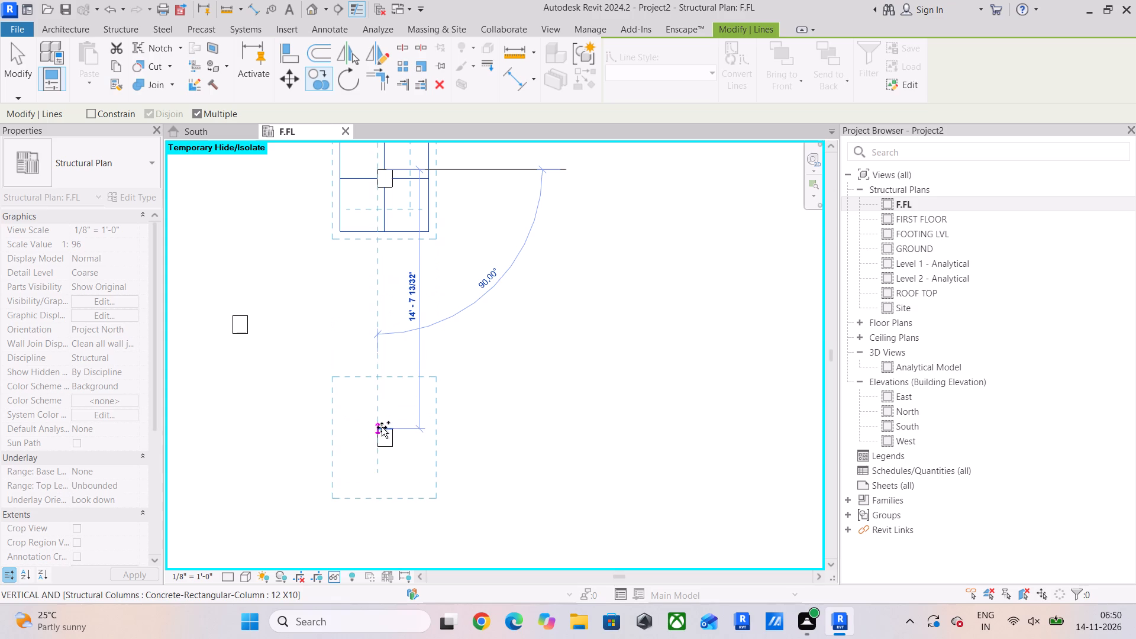
scroll(382, 427, up, 10)
click(364, 438)
scroll(393, 447, down, 6)
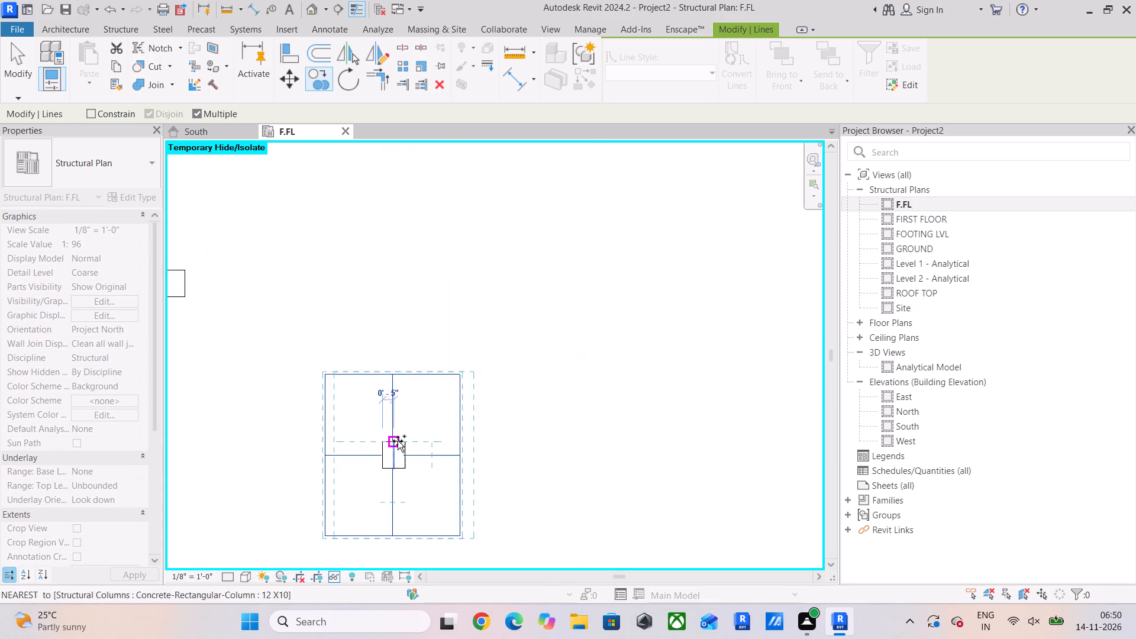
Place further copies of the outline on the two lowest columns of the rightmost vertical line, matching their upper-left corners.
scroll(398, 441, down, 6)
middle_drag(404, 428, 424, 186)
scroll(418, 303, up, 4)
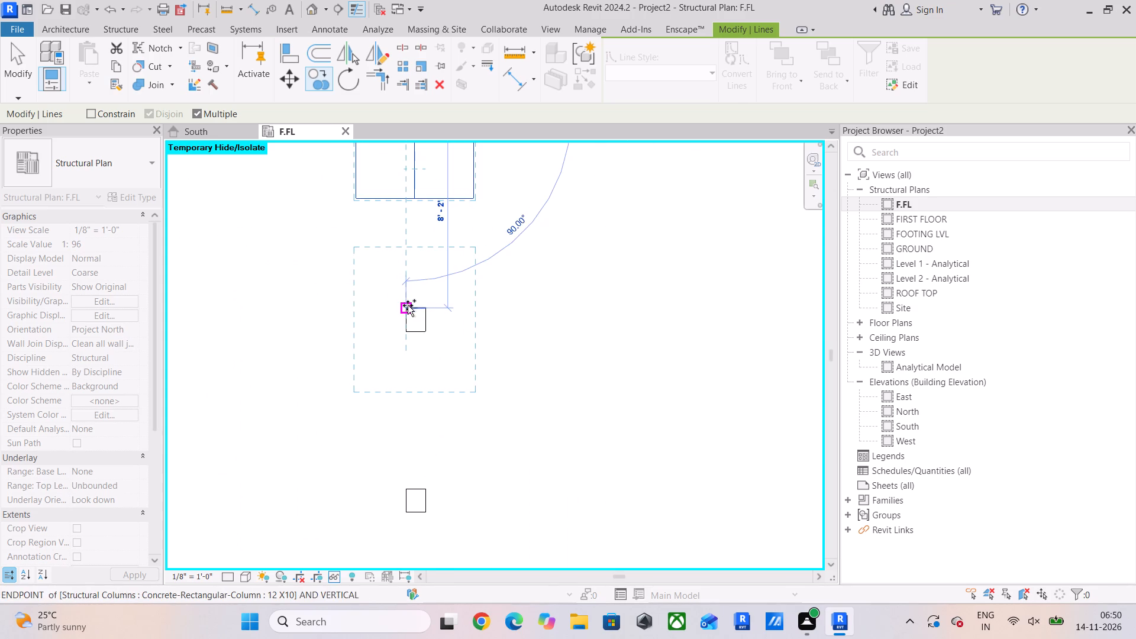
click(408, 305)
click(411, 490)
Place outline copies on the three lowest columns of the middle vertical line, from the bottom one upward, matching their upper-left corners.
scroll(311, 429, down, 6)
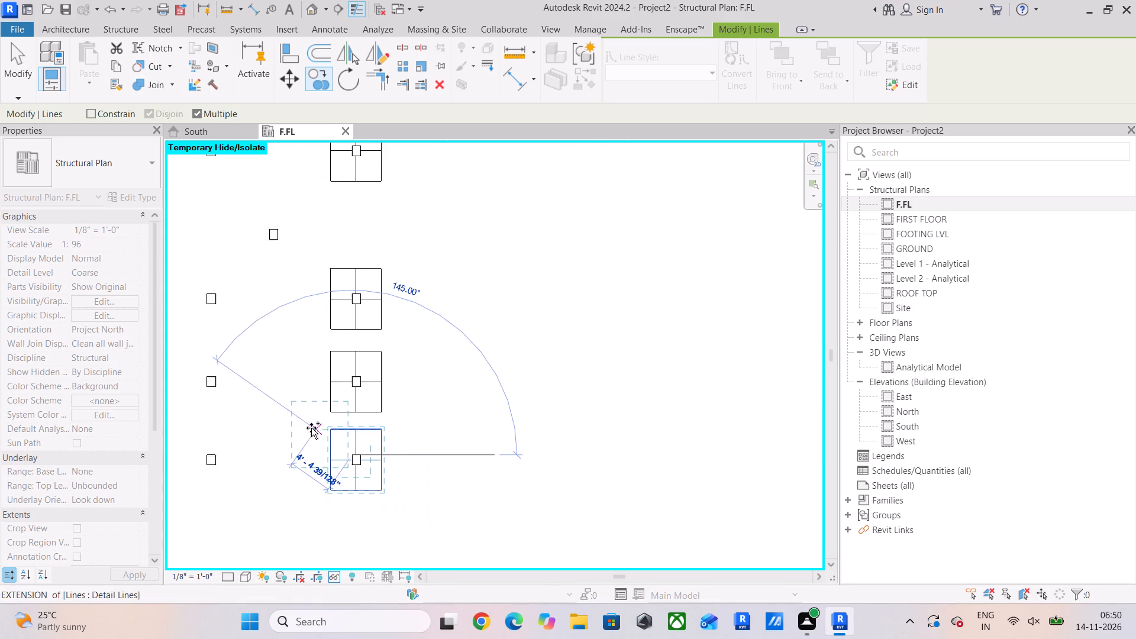
middle_drag(311, 428, 460, 418)
scroll(401, 428, up, 5)
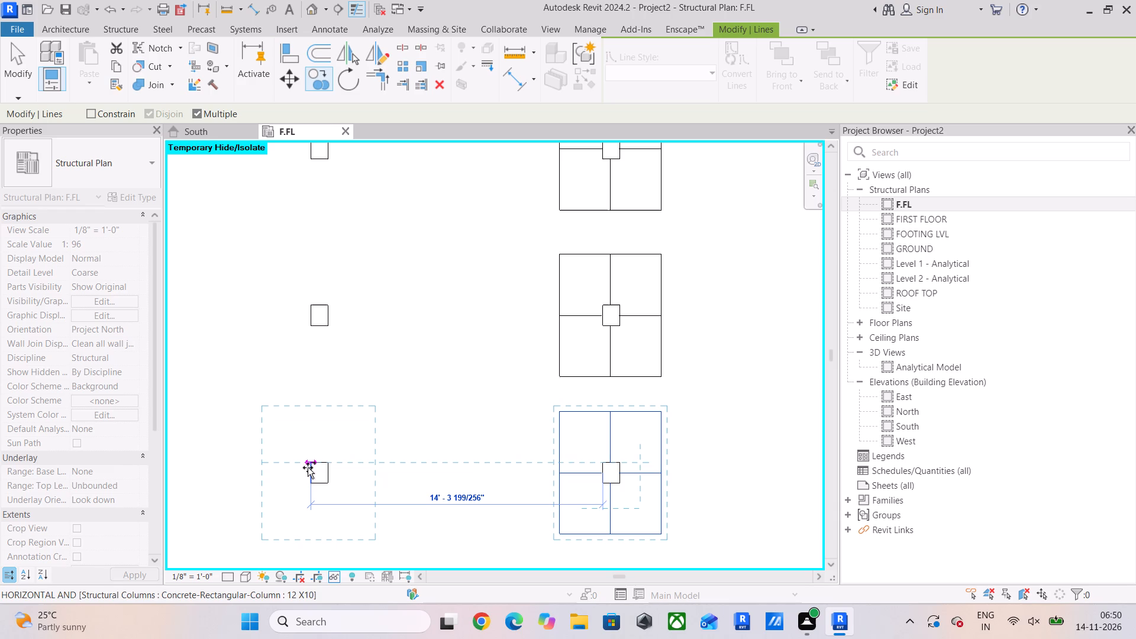
click(309, 463)
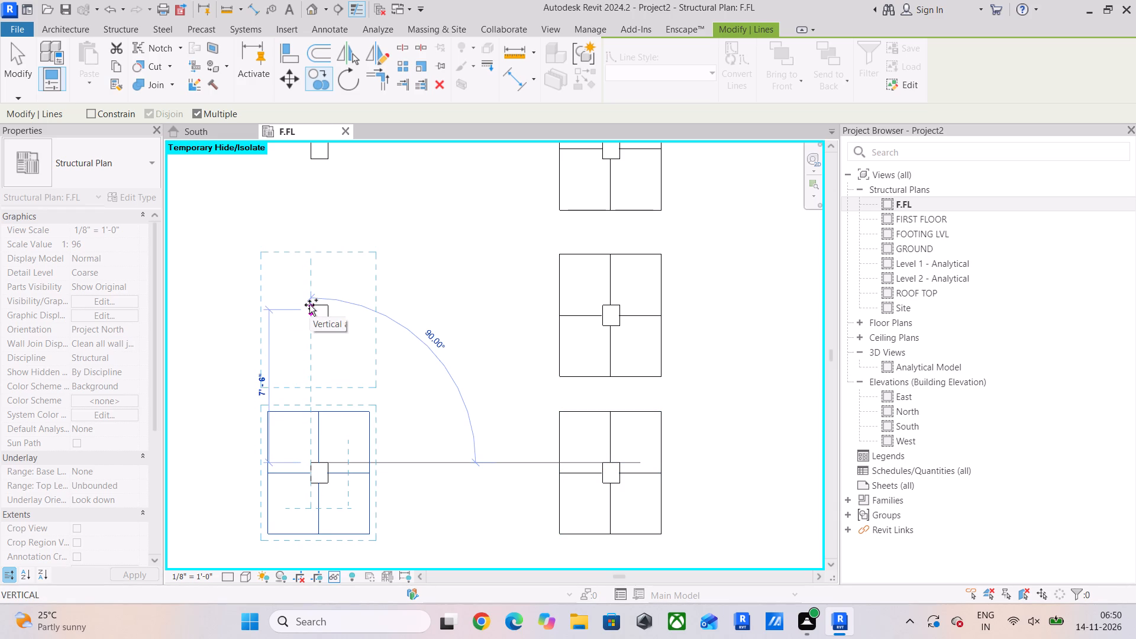
scroll(309, 305, up, 10)
click(317, 306)
scroll(331, 209, down, 6)
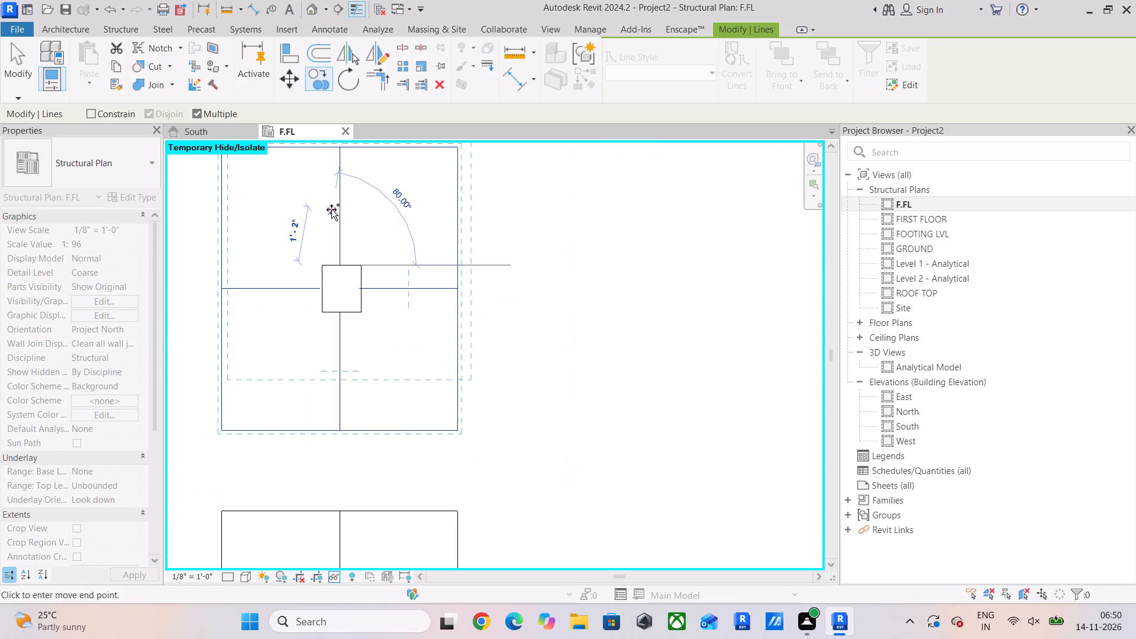
middle_drag(331, 209, 315, 464)
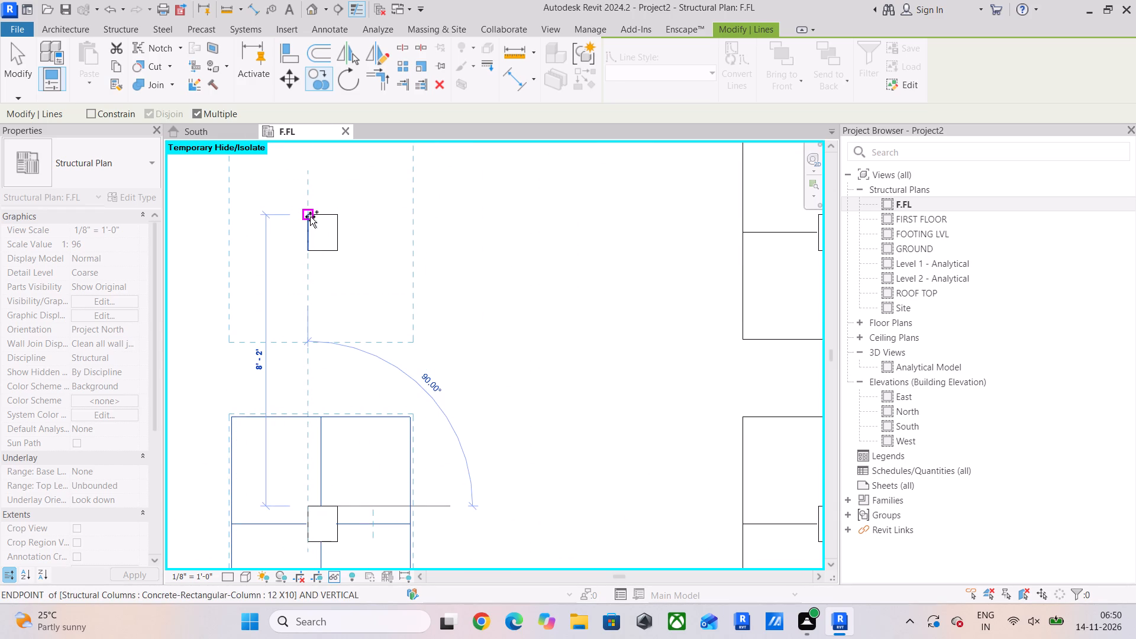
click(310, 217)
Place an outline copy on the offset column between the second and third rows, matching its upper-left corner.
scroll(278, 257, down, 5)
middle_drag(278, 257, 473, 426)
scroll(586, 308, up, 5)
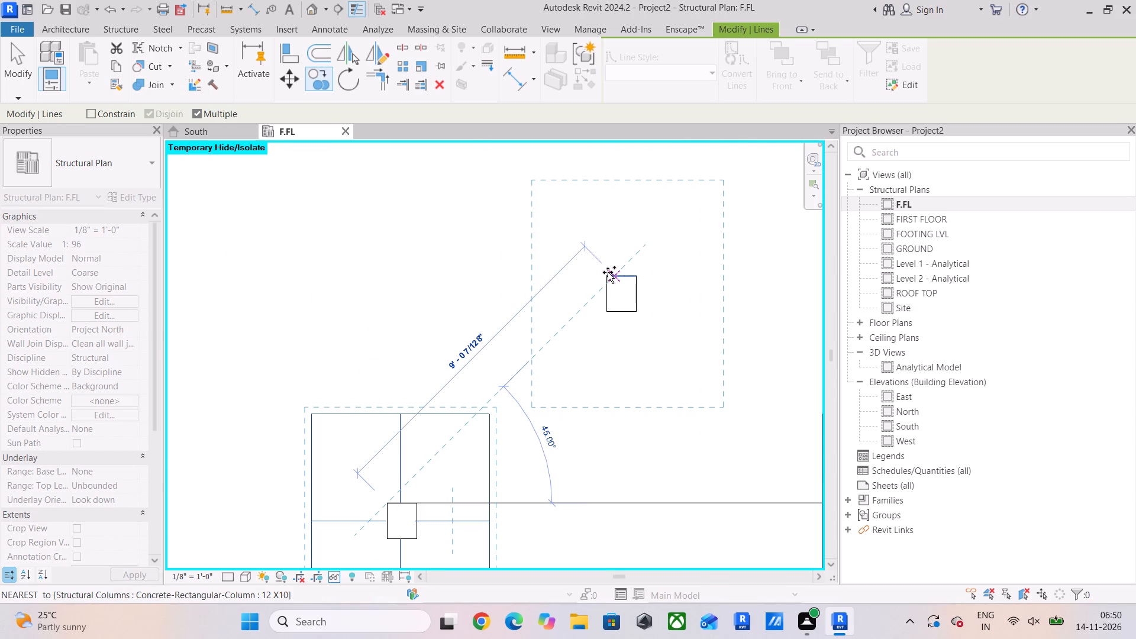
scroll(608, 272, up, 10)
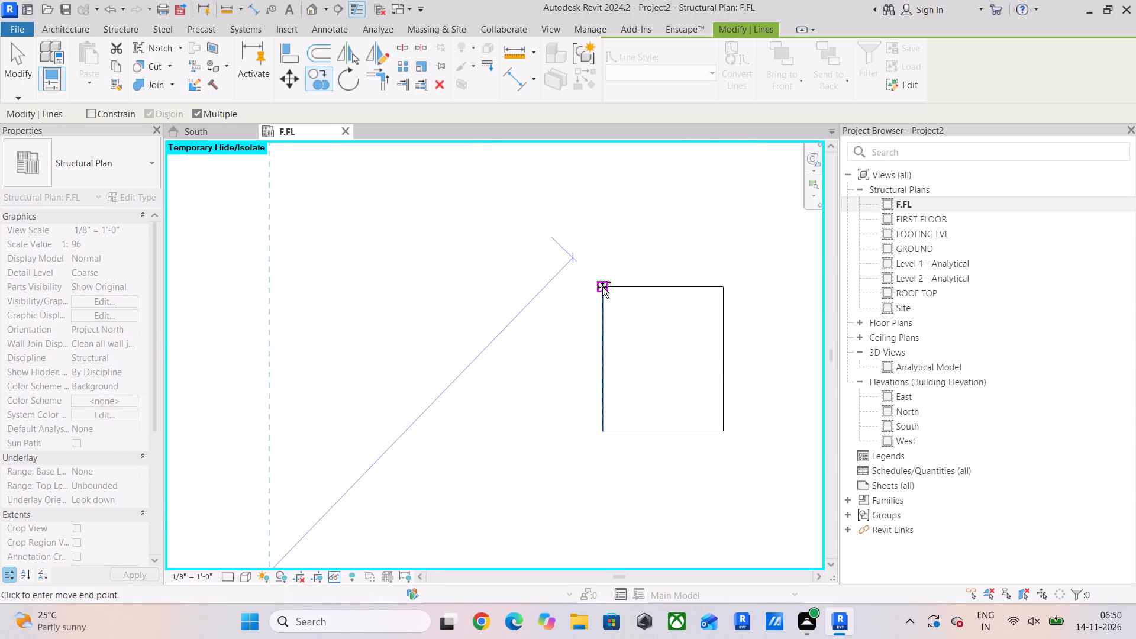
click(602, 287)
Place outline copies on the second row's middle and leftmost columns, matching their upper-left corners.
scroll(484, 277, down, 16)
middle_drag(489, 323, 506, 407)
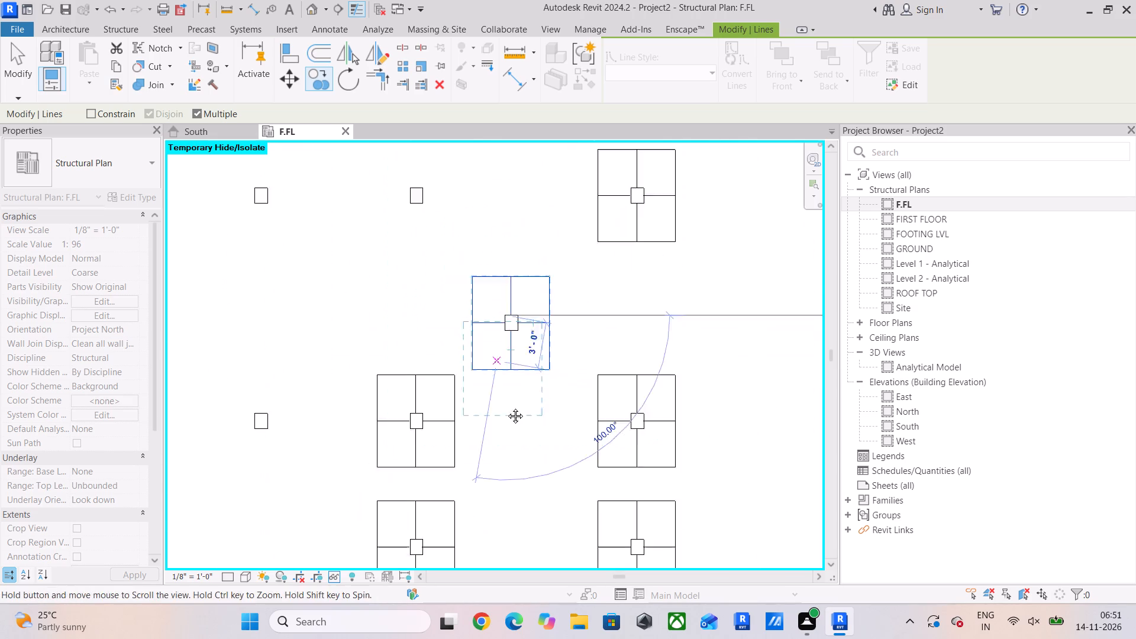
middle_drag(506, 407, 512, 440)
scroll(461, 282, up, 11)
click(398, 283)
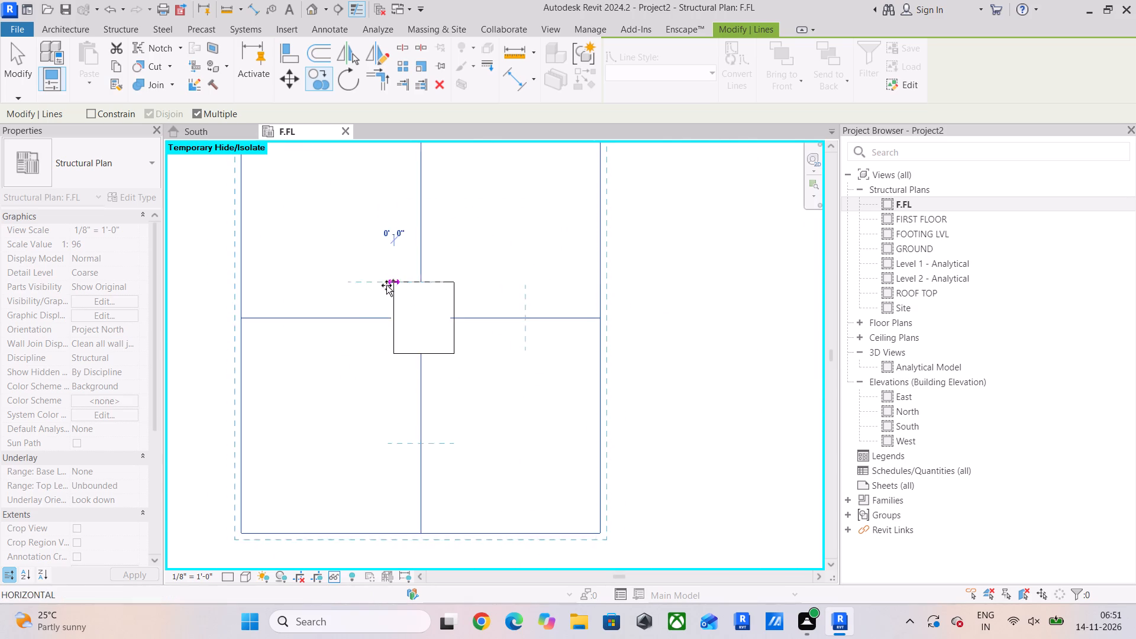
scroll(325, 298, down, 5)
middle_drag(325, 298, 550, 292)
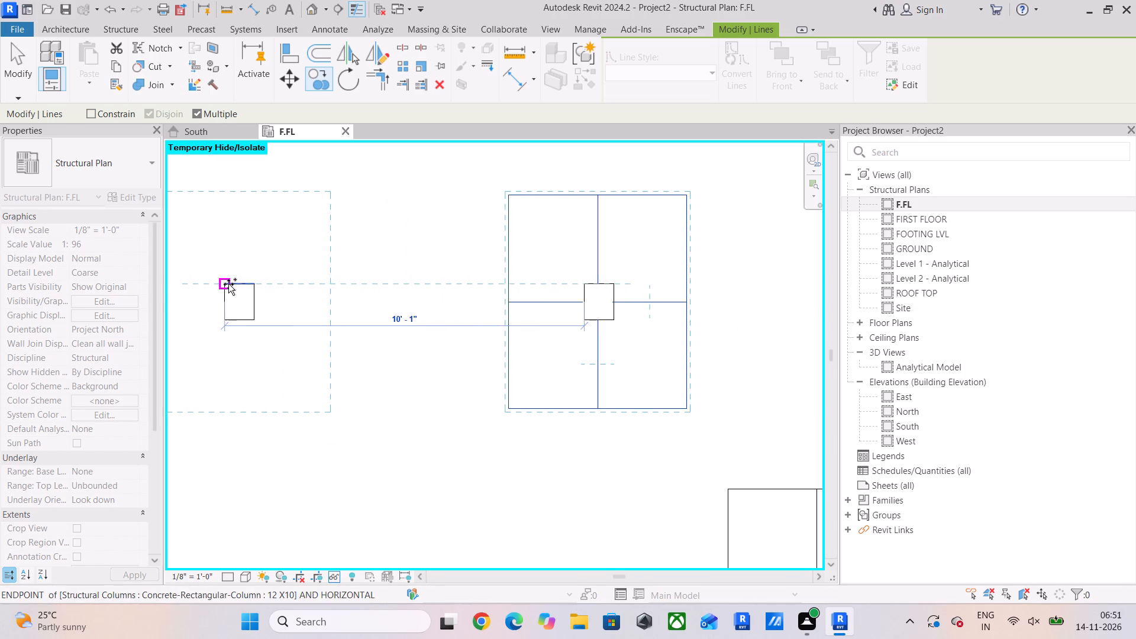
click(228, 284)
Place outline copies on the two lower columns of the leftmost vertical line, matching their upper-left corners.
scroll(228, 286, down, 7)
middle_drag(246, 293, 353, 217)
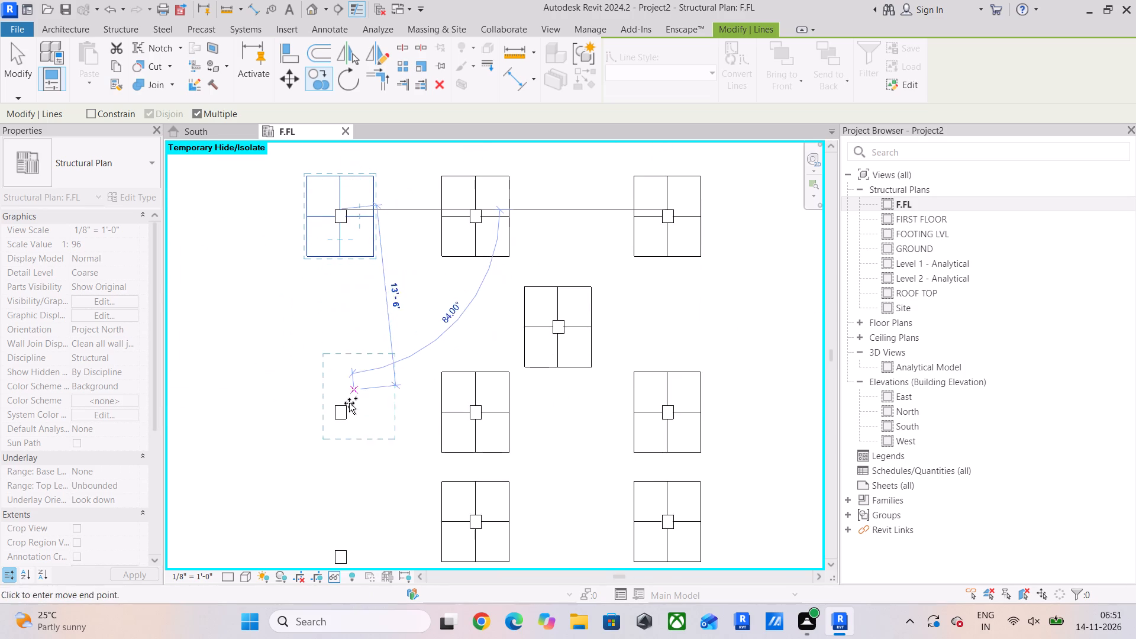
scroll(343, 404, up, 6)
click(325, 406)
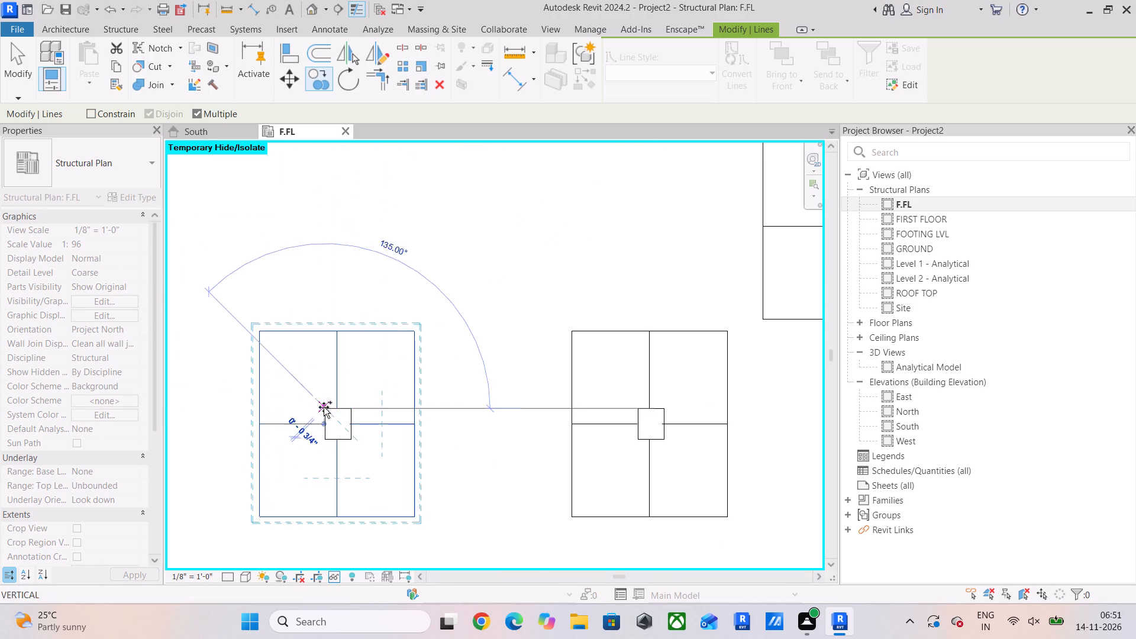
scroll(352, 416, down, 4)
middle_drag(353, 414, 363, 240)
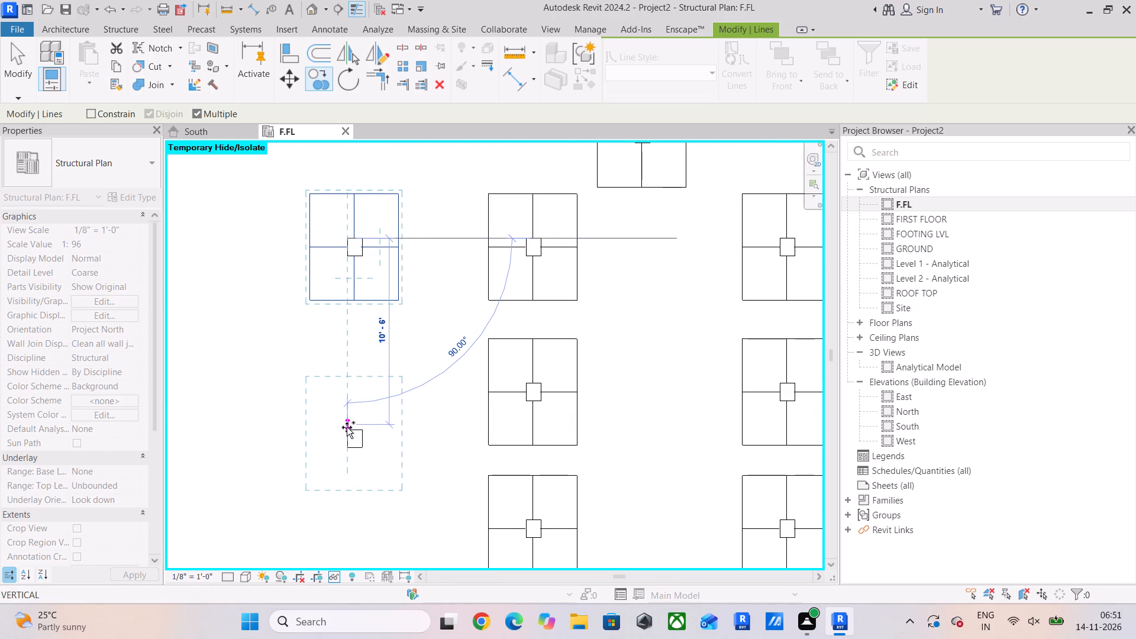
scroll(347, 428, up, 6)
click(347, 433)
Place outline copies on the leftmost and rightmost columns of the top row, matching their upper-left corners.
scroll(350, 308, down, 6)
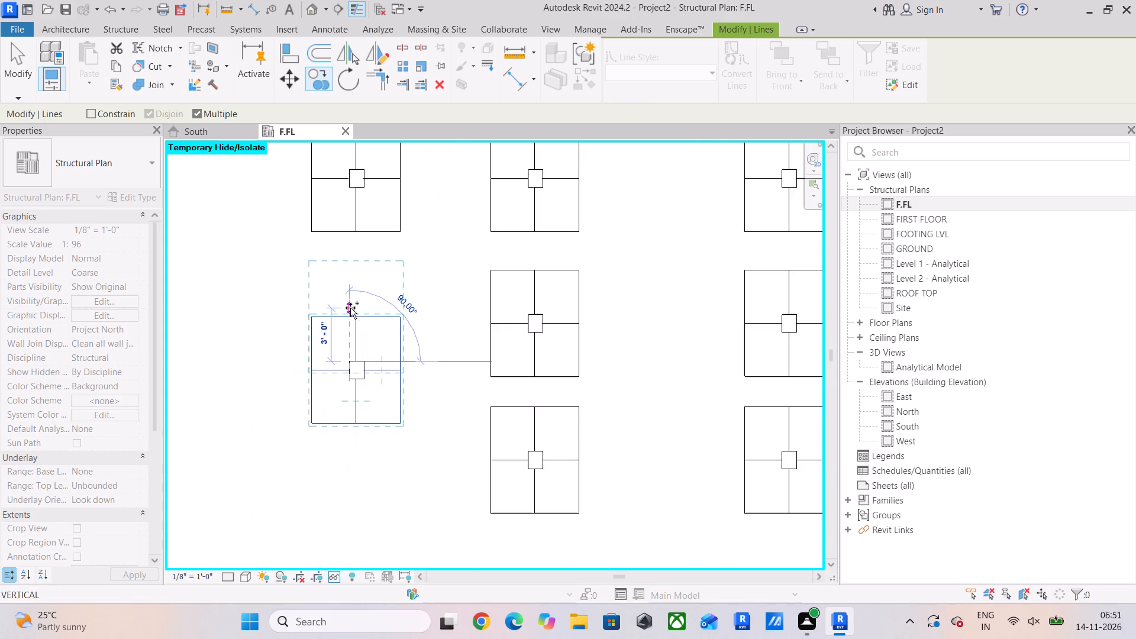
scroll(350, 308, down, 6)
middle_drag(351, 309, 359, 505)
scroll(352, 208, up, 11)
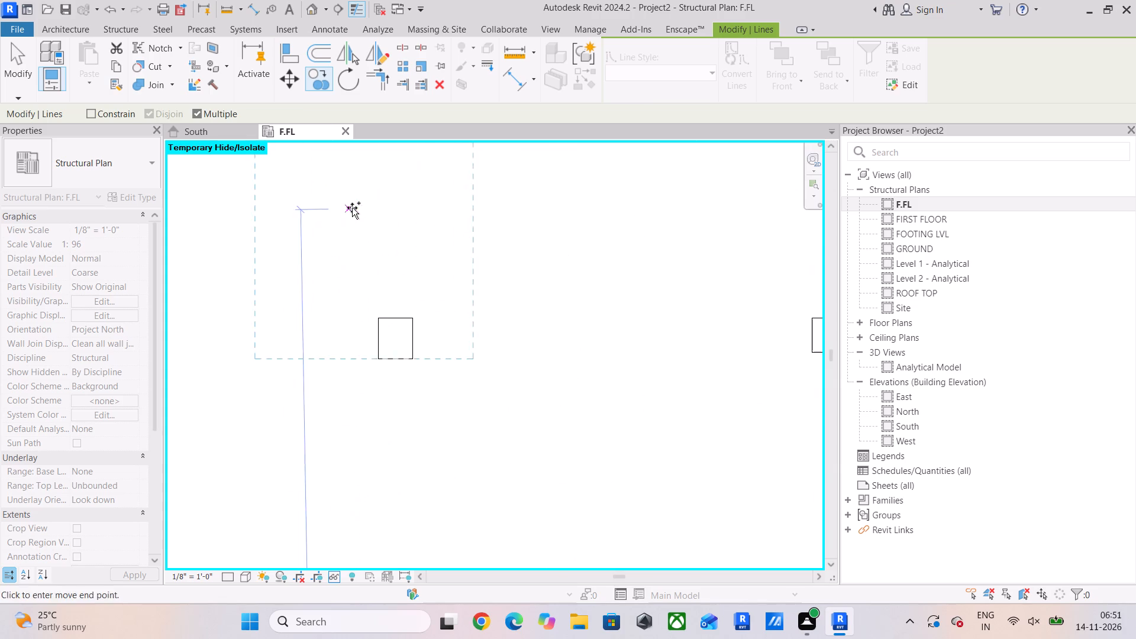
scroll(352, 208, up, 1)
click(380, 319)
scroll(557, 308, down, 5)
middle_drag(557, 308, 333, 312)
scroll(433, 324, up, 4)
middle_drag(553, 306, 127, 311)
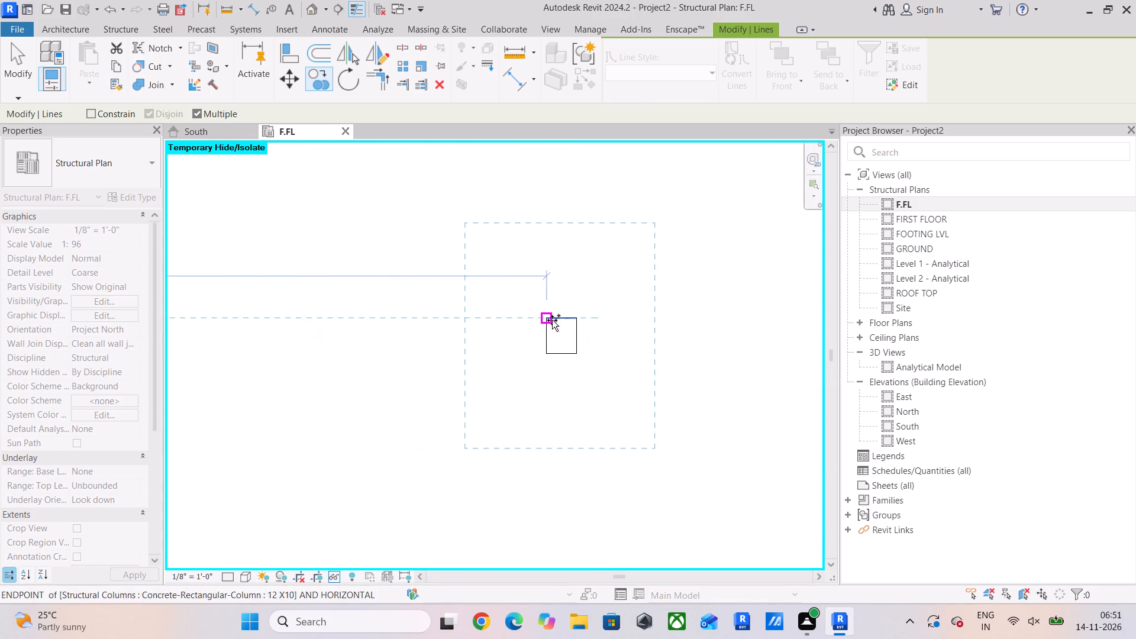
drag(549, 315, 541, 317)
Place a loose outline copy in the empty space just below the top row's second column and end the copying.
scroll(373, 321, down, 5)
middle_drag(373, 321, 568, 318)
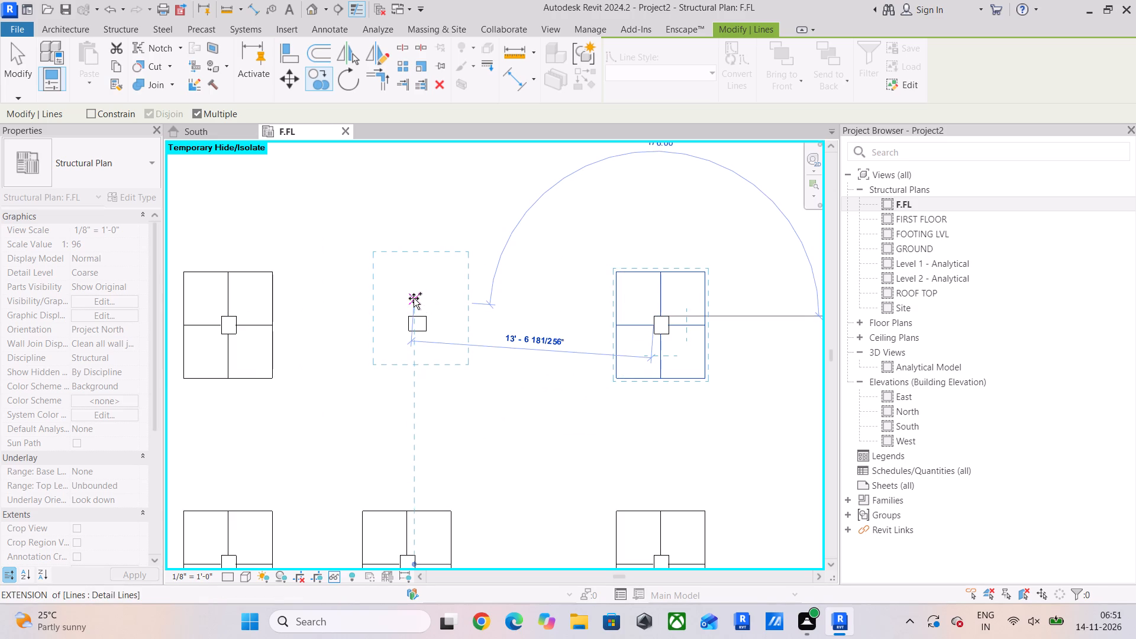
key(space)
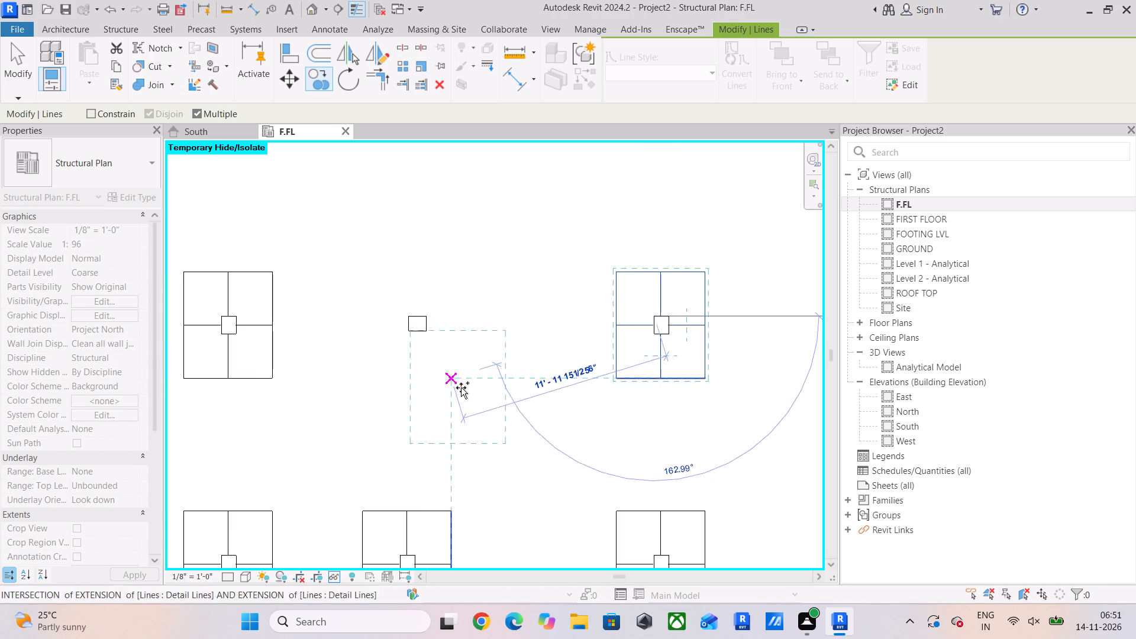
click(469, 395)
key(Escape)
key(Escape)
key(Escape)
Select all lines of the loose outline copy below the top row's second column.
drag(548, 335, 508, 371)
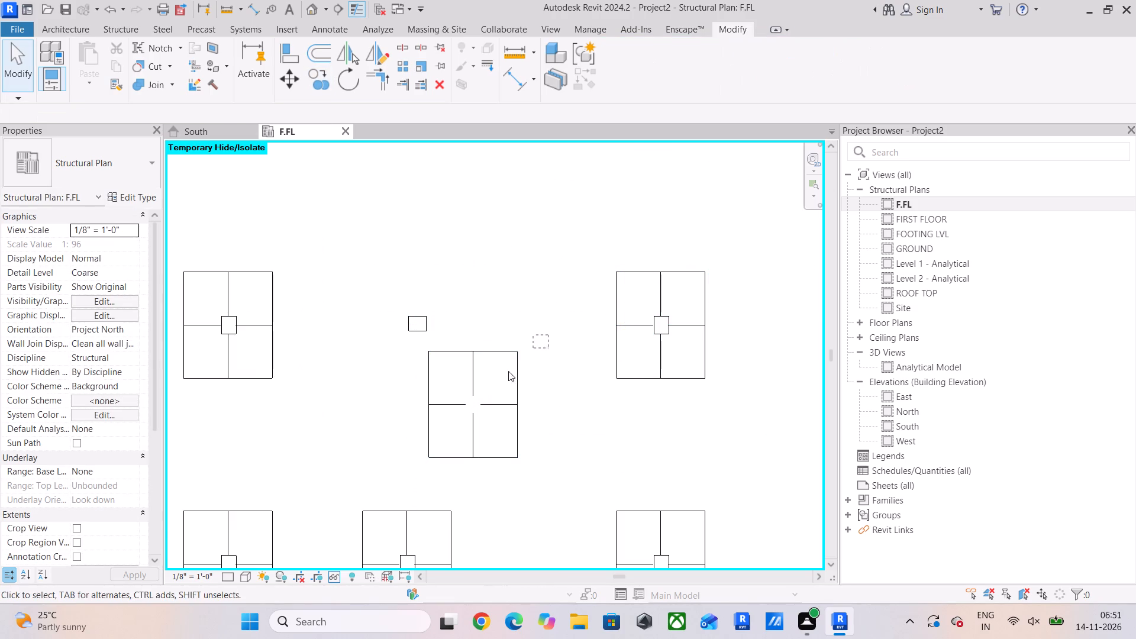
drag(508, 371, 429, 457)
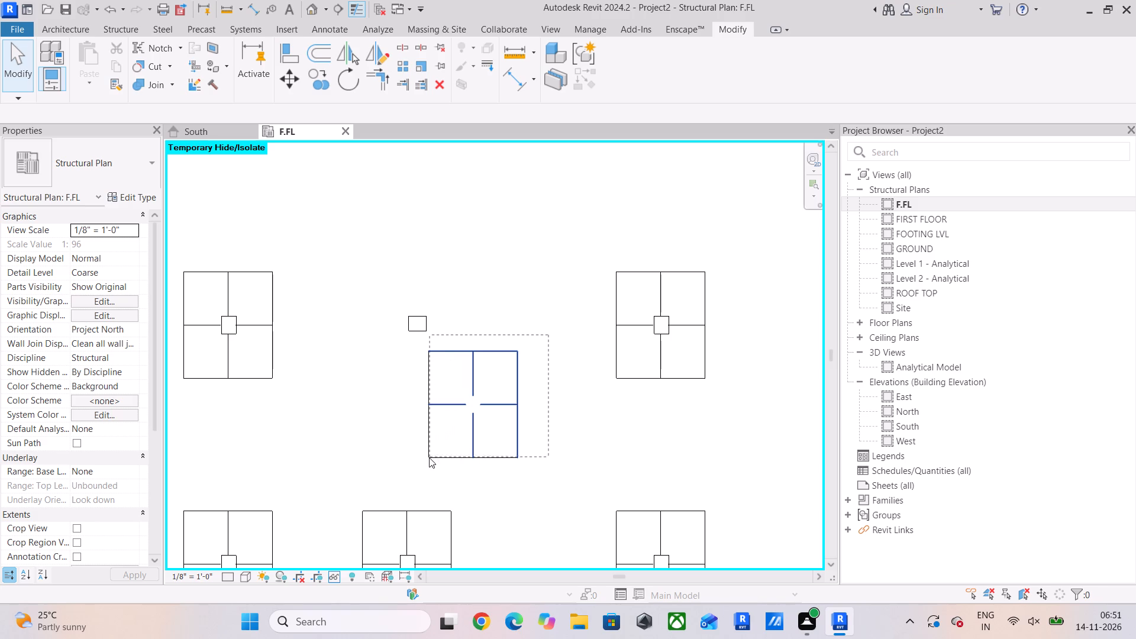
drag(429, 457, 427, 460)
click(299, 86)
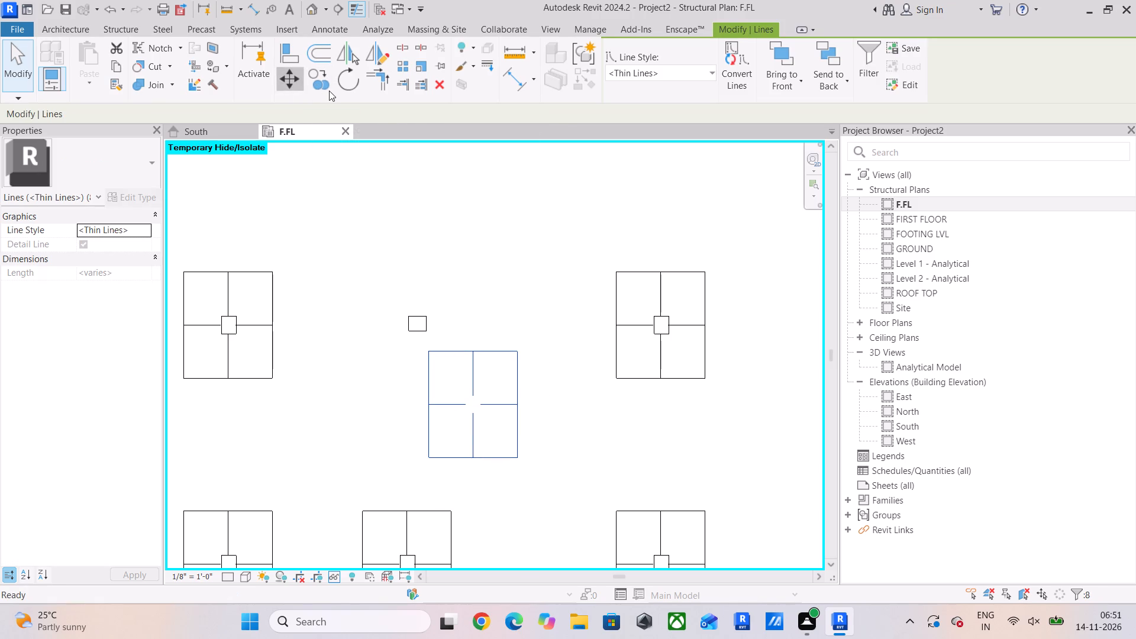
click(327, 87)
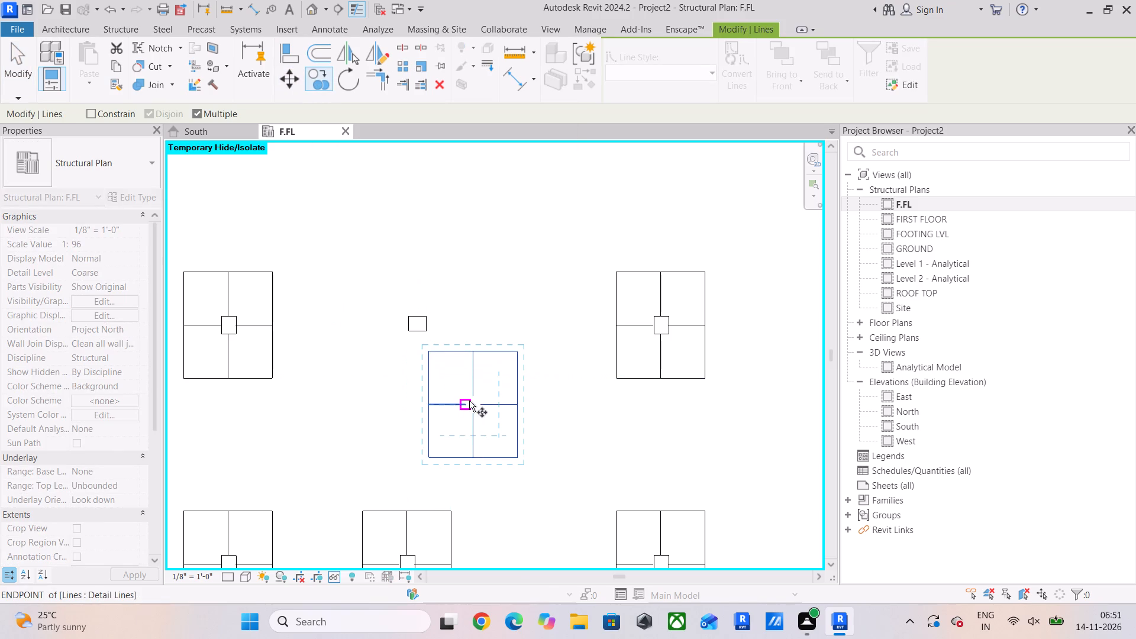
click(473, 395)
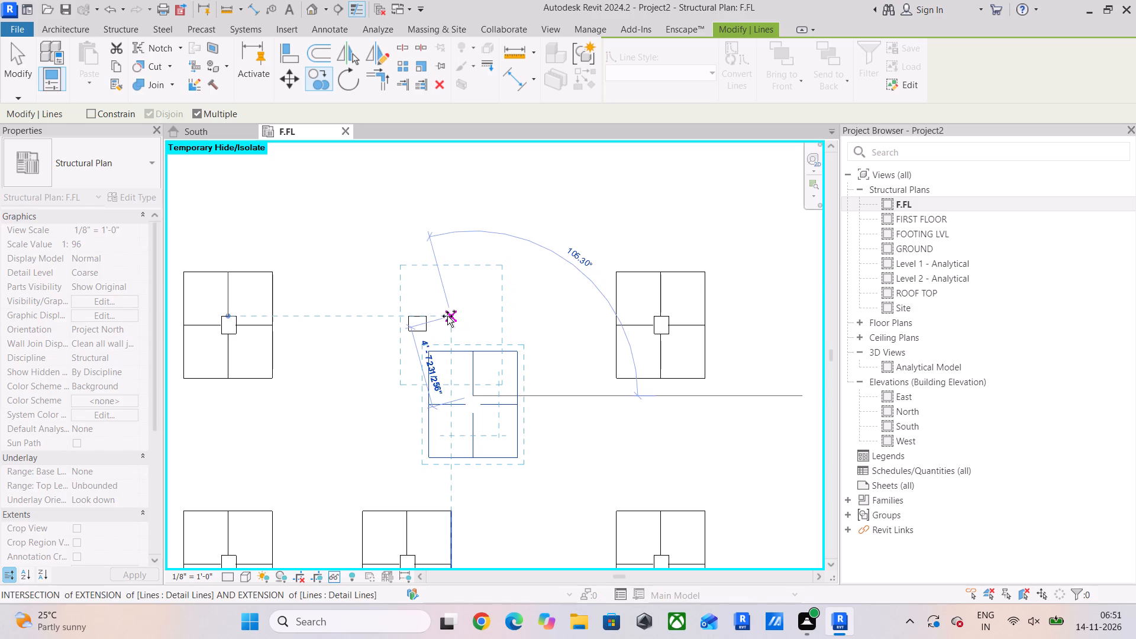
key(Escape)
Rotate the selected loose outline copy a quarter turn counterclockwise about its centre.
click(337, 80)
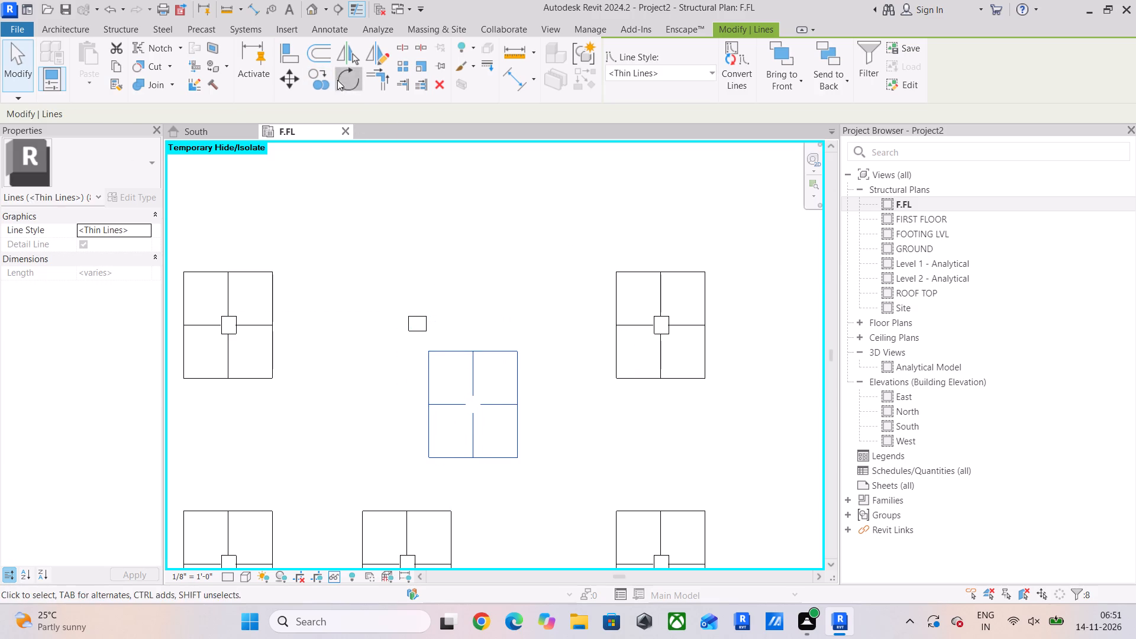
click(471, 261)
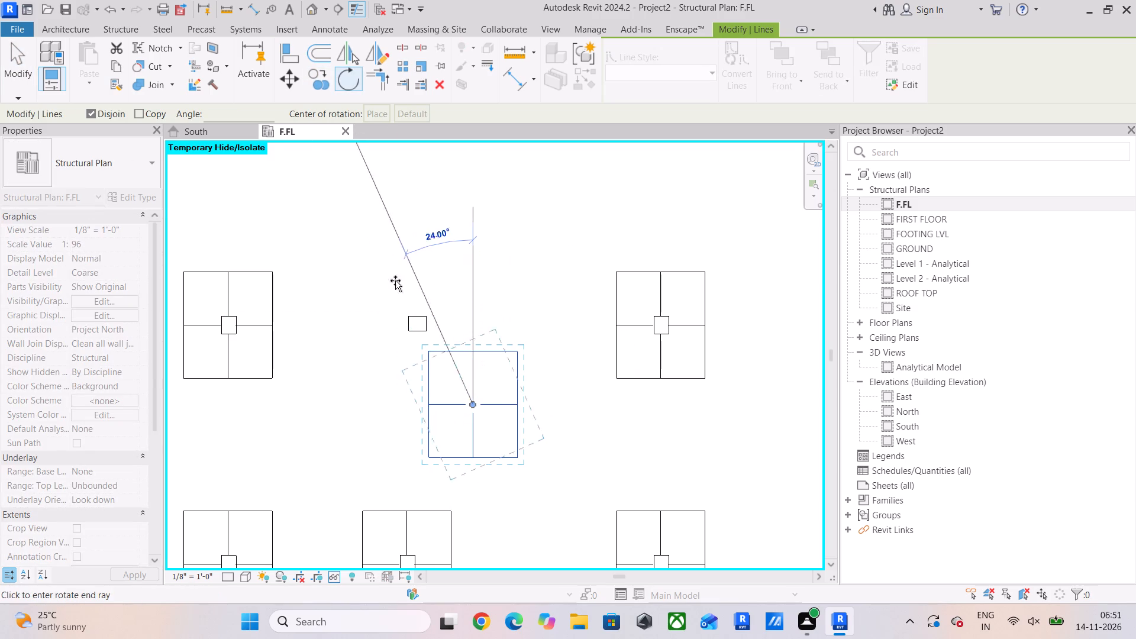
click(337, 411)
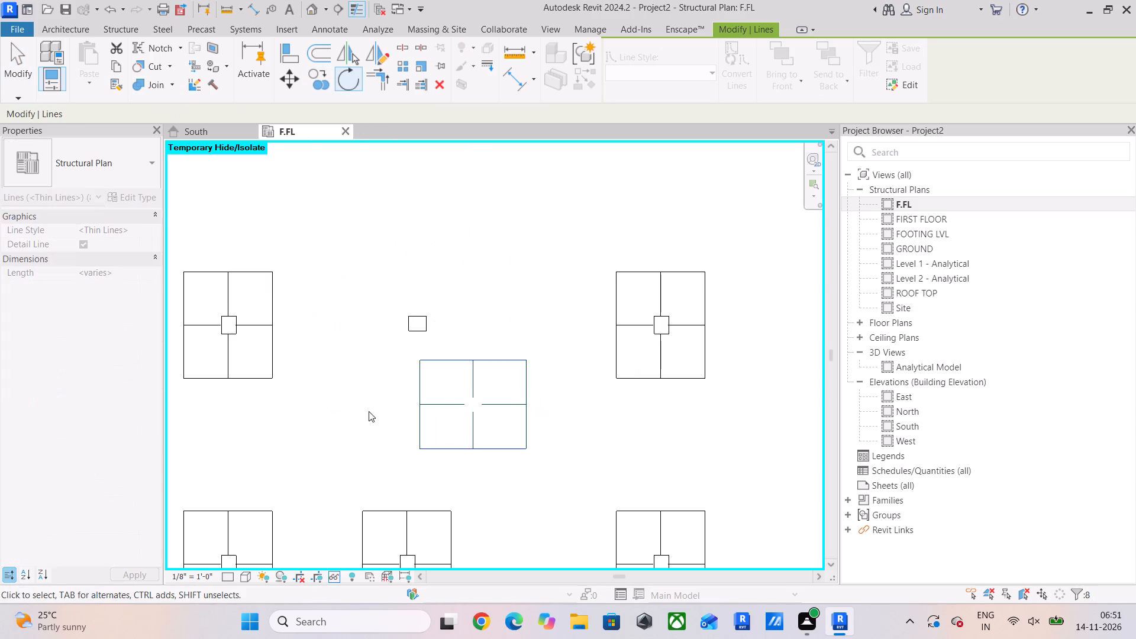
Move the rotated outline onto the top row's second column, matching the column's centre, and deselect it.
click(295, 82)
scroll(484, 425, up, 4)
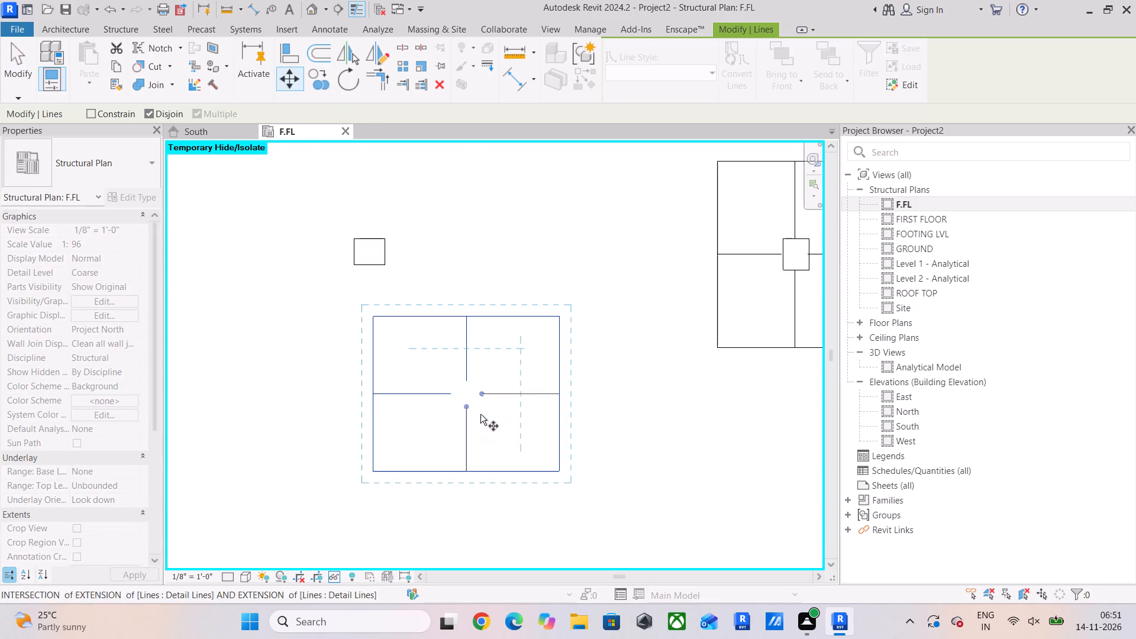
scroll(453, 391, up, 3)
click(469, 376)
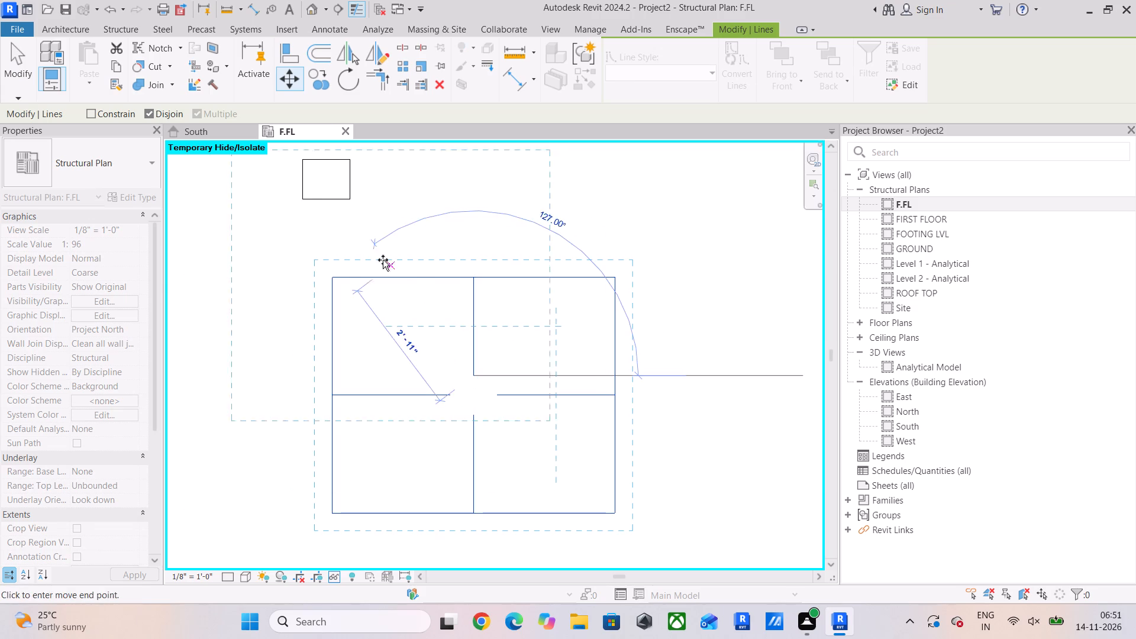
middle_drag(383, 264, 435, 493)
click(382, 391)
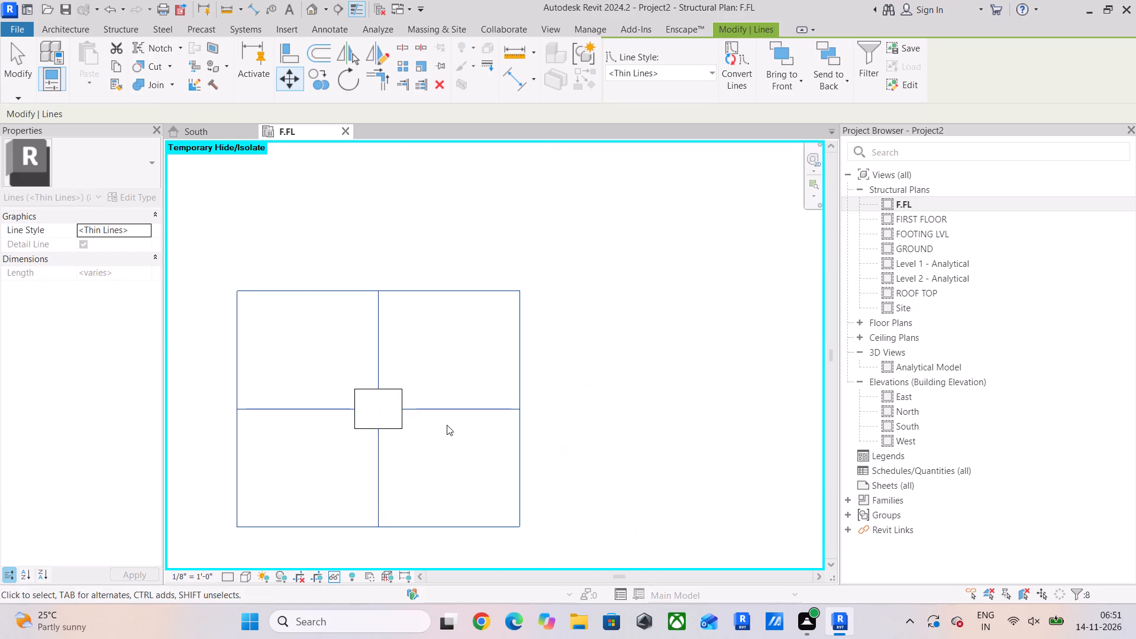
scroll(447, 425, down, 10)
middle_drag(496, 451, 515, 408)
key(Escape)
key(Escape)
key(Escape)
scroll(515, 407, down, 4)
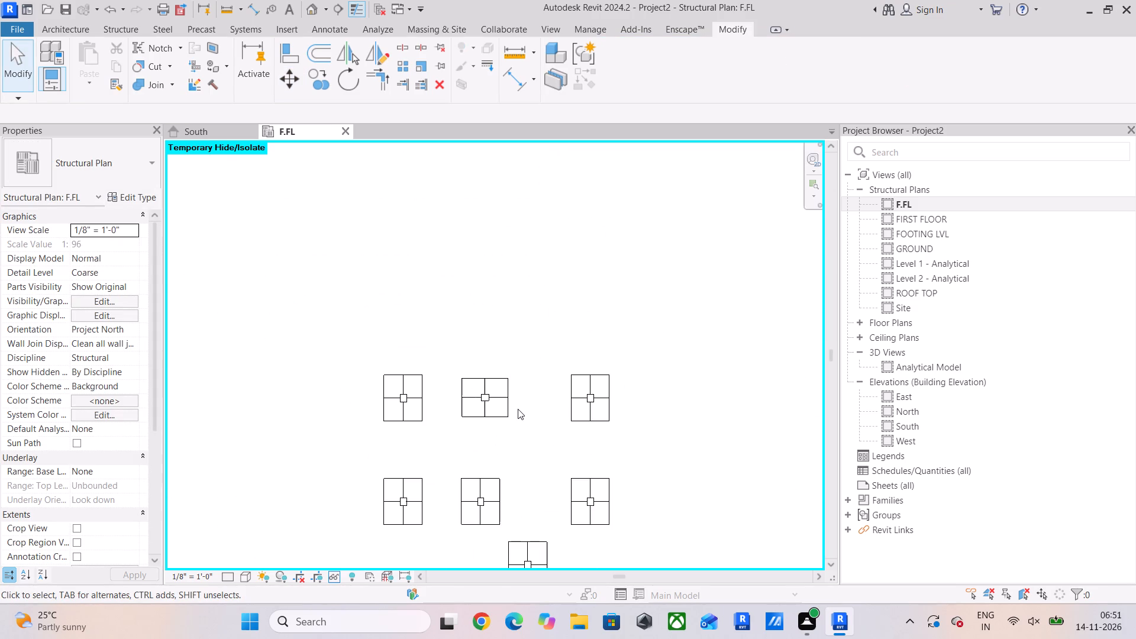
middle_drag(522, 411, 406, 279)
scroll(405, 279, down, 5)
middle_drag(407, 286, 390, 315)
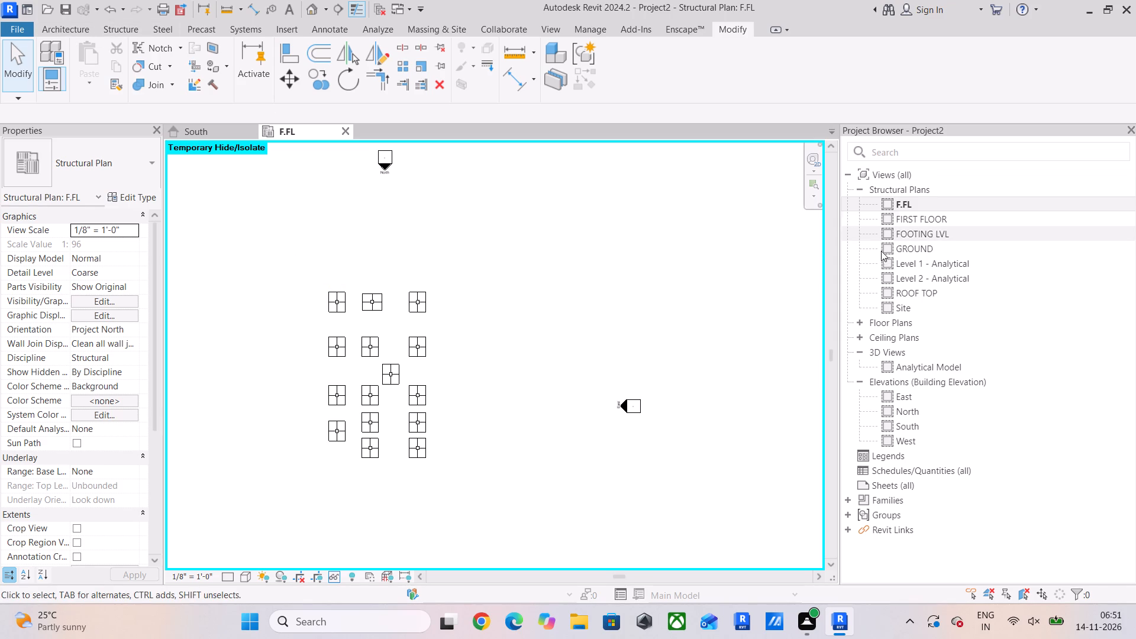
Open the FOOTING LVL structural plan to check it and return to the F.FL plan.
double_click(925, 235)
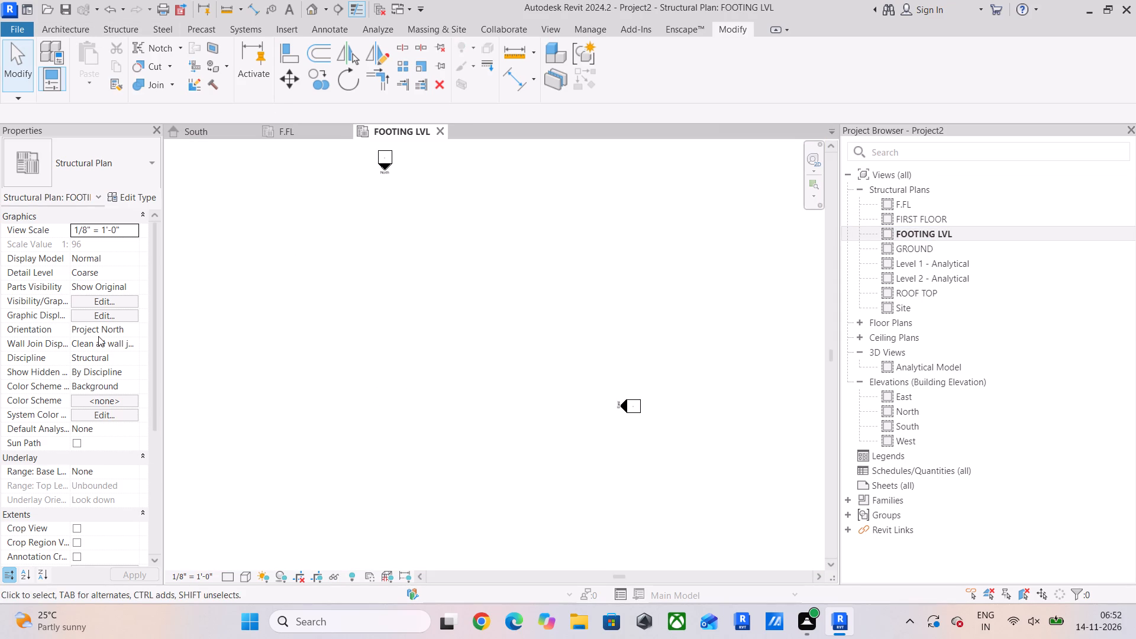
click(912, 203)
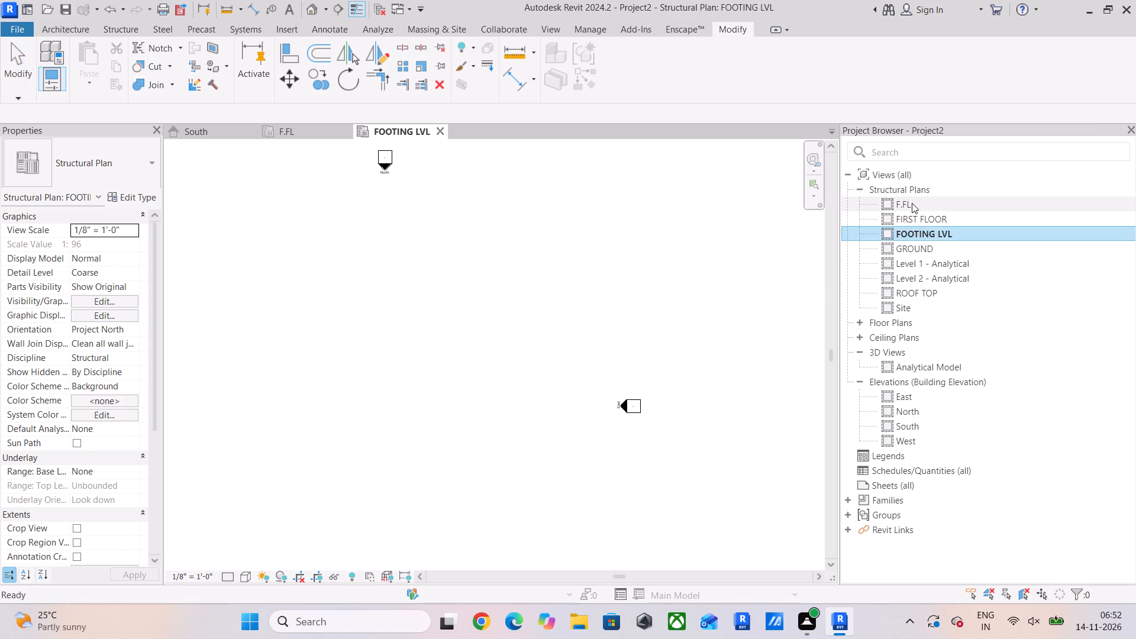
double_click(912, 203)
Start an isolated foundation and duplicate the Footing-Rectangular 72" x 48" x 18" type as 5' X 6.
scroll(361, 280, up, 5)
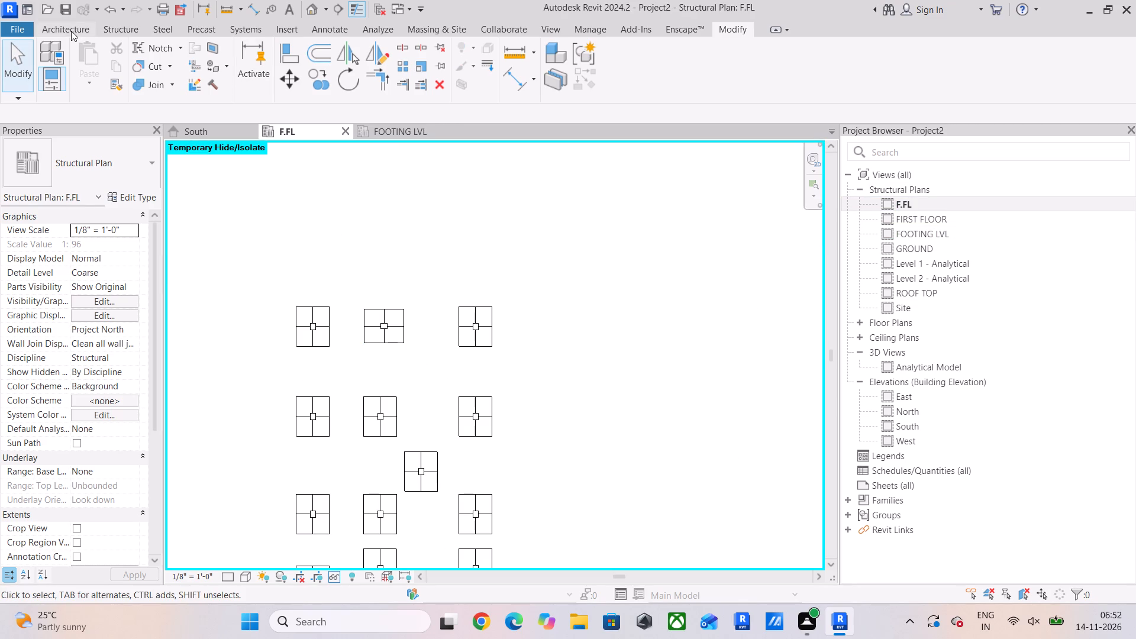
click(130, 22)
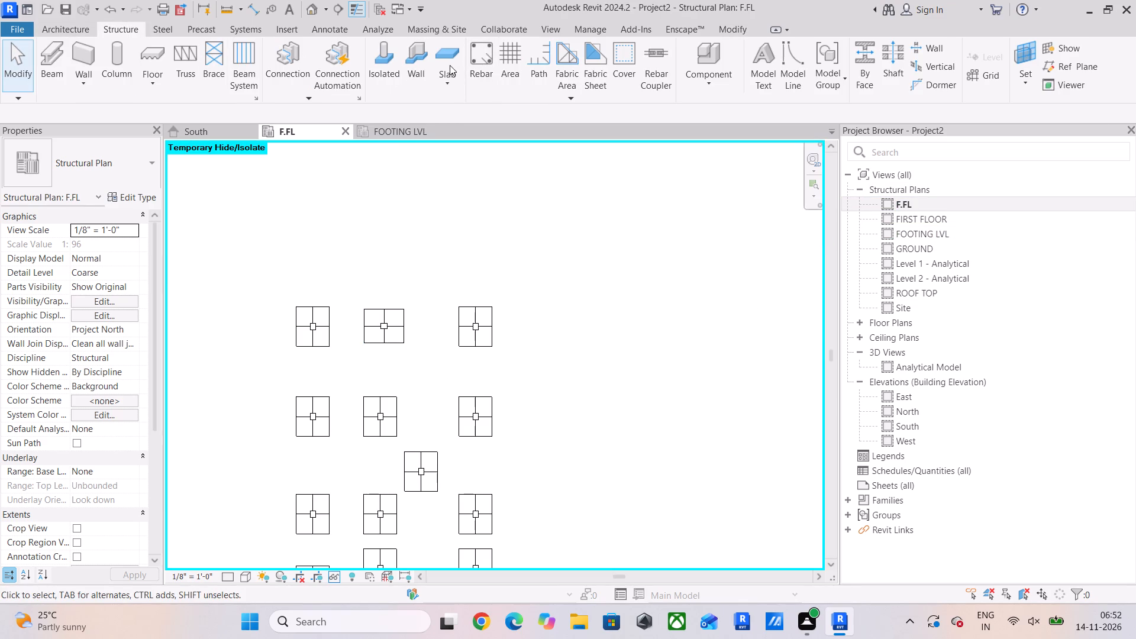
click(392, 71)
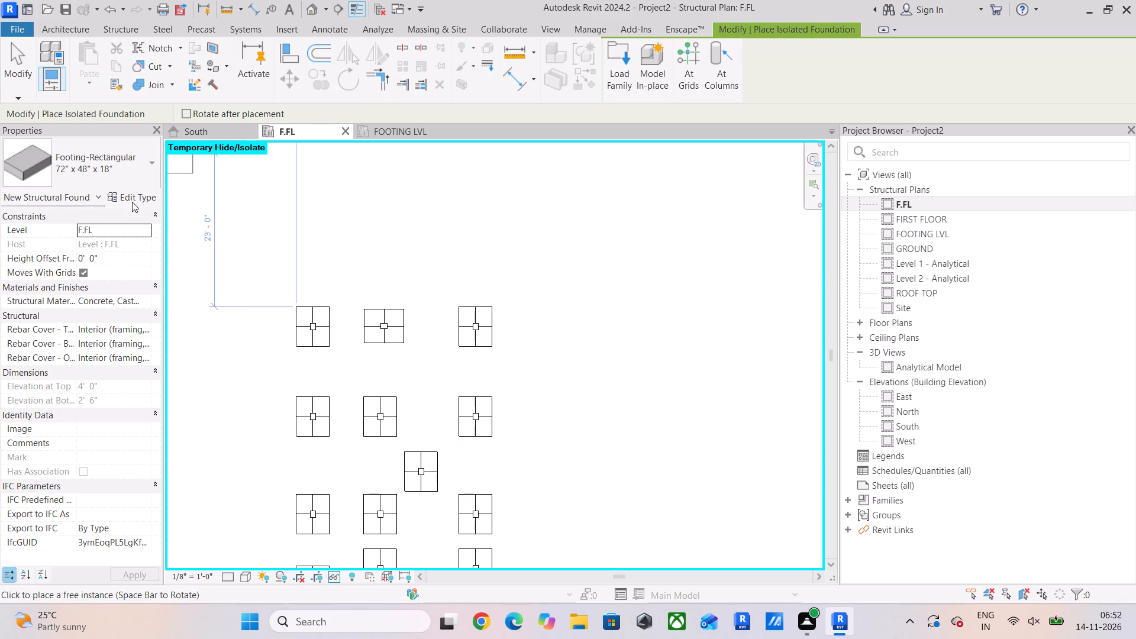
click(151, 202)
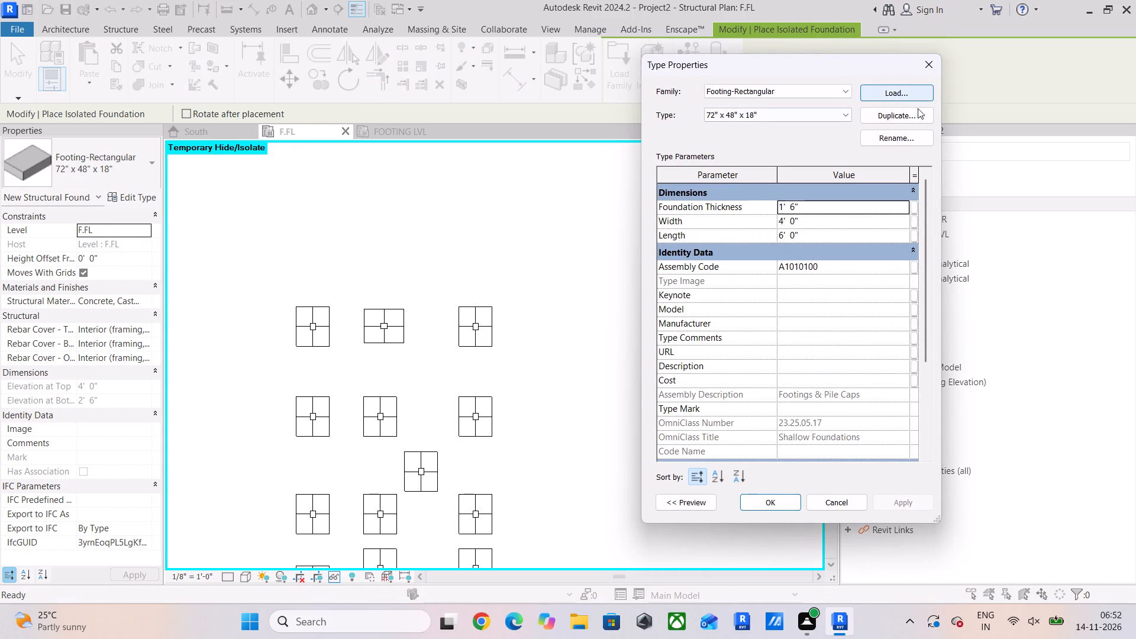
click(918, 116)
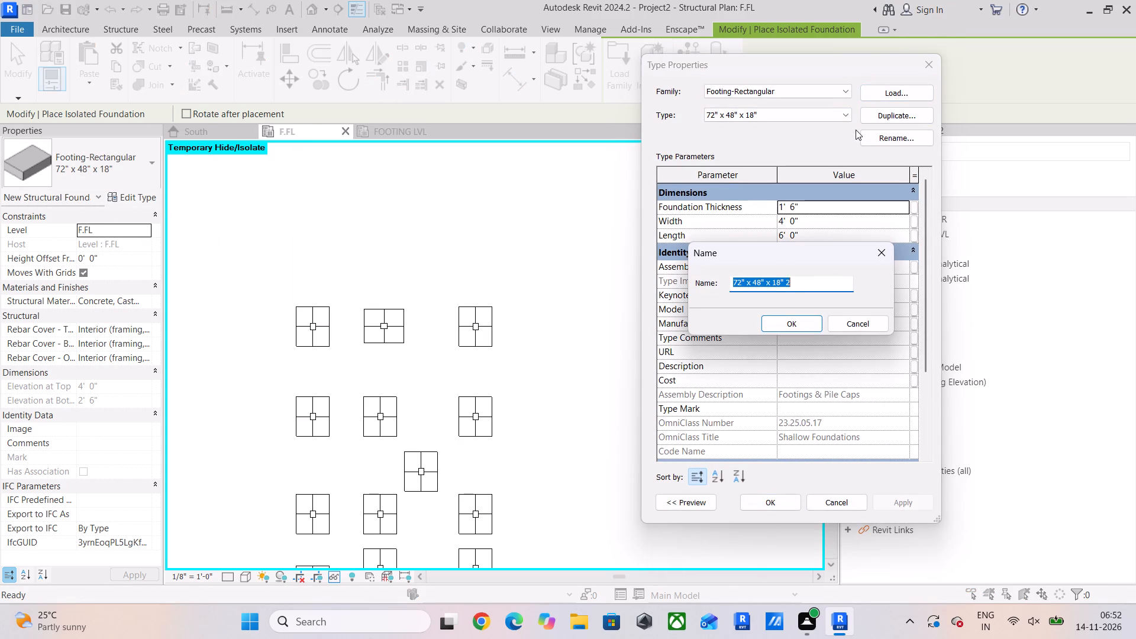
text(5;)
key(BackSpace)
text(' X)
key(space)
text(6)
key(Return)
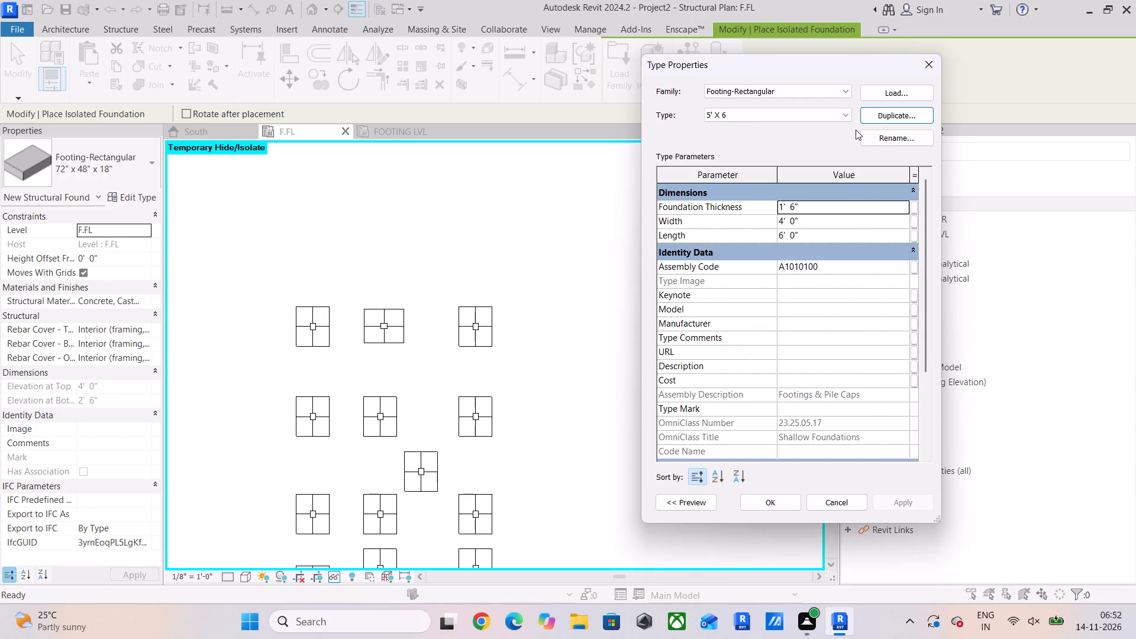
Set the width of the 5' X 6 footing type to 5' and accept the type properties.
click(831, 222)
key(5)
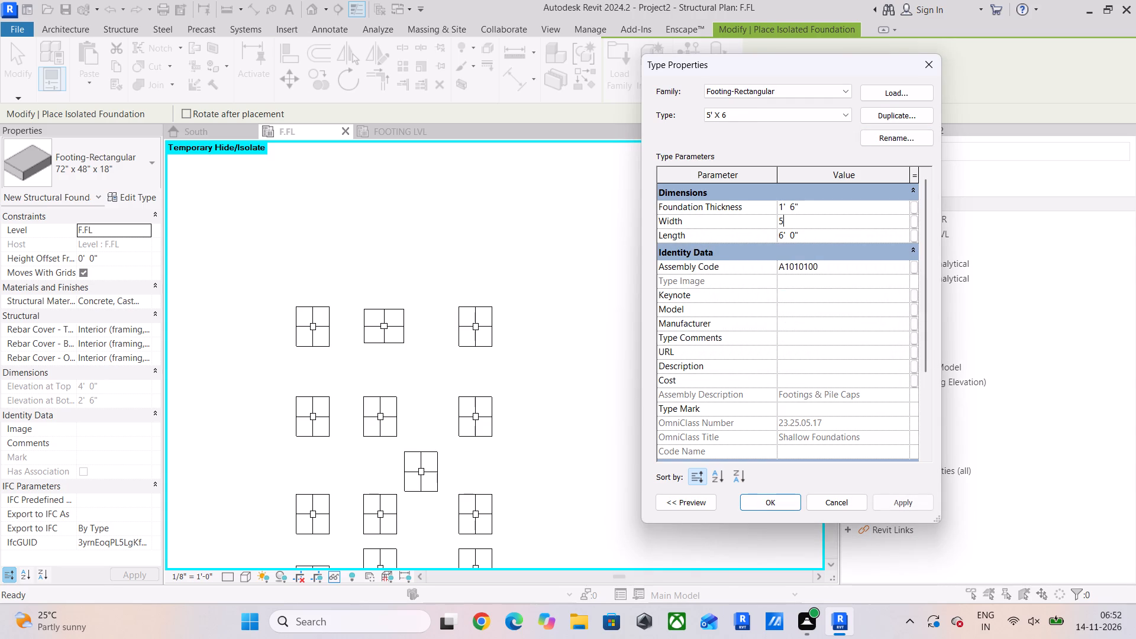
key(apostrophe)
key(Return)
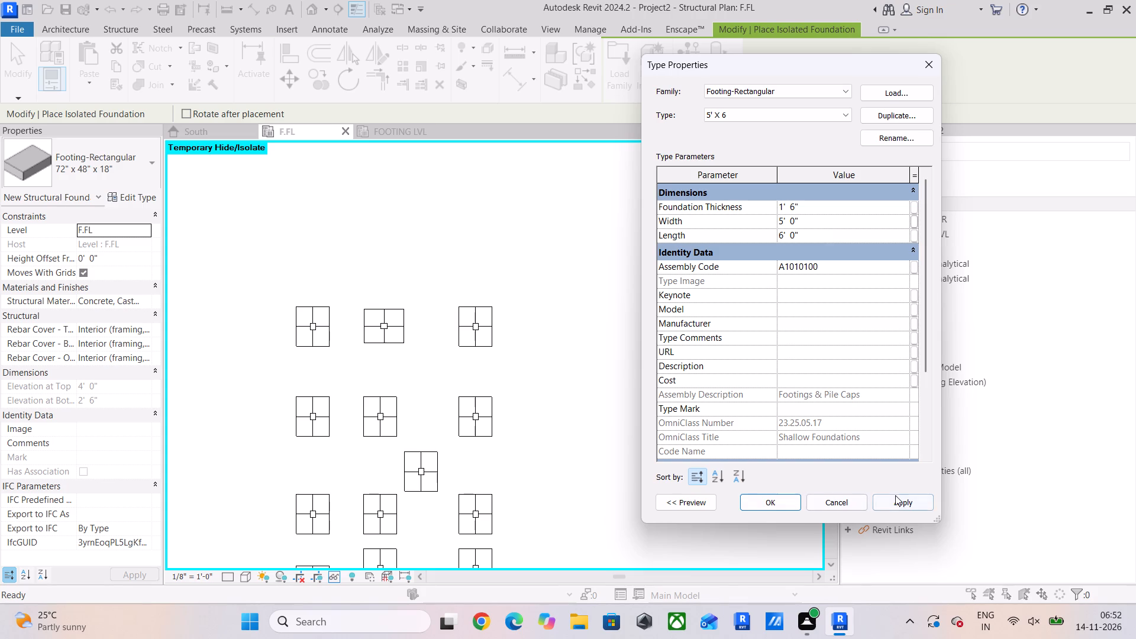
click(896, 496)
click(770, 505)
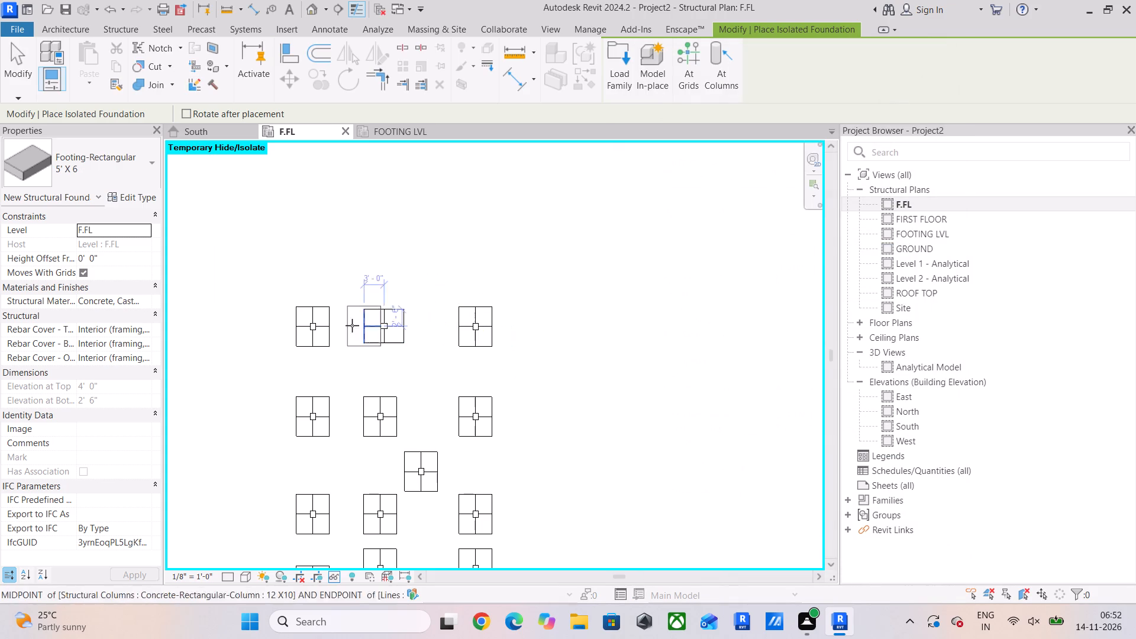
Place a 5' X 6 footing roughly over the top row's leftmost column.
scroll(250, 321, up, 4)
scroll(331, 317, up, 4)
click(341, 310)
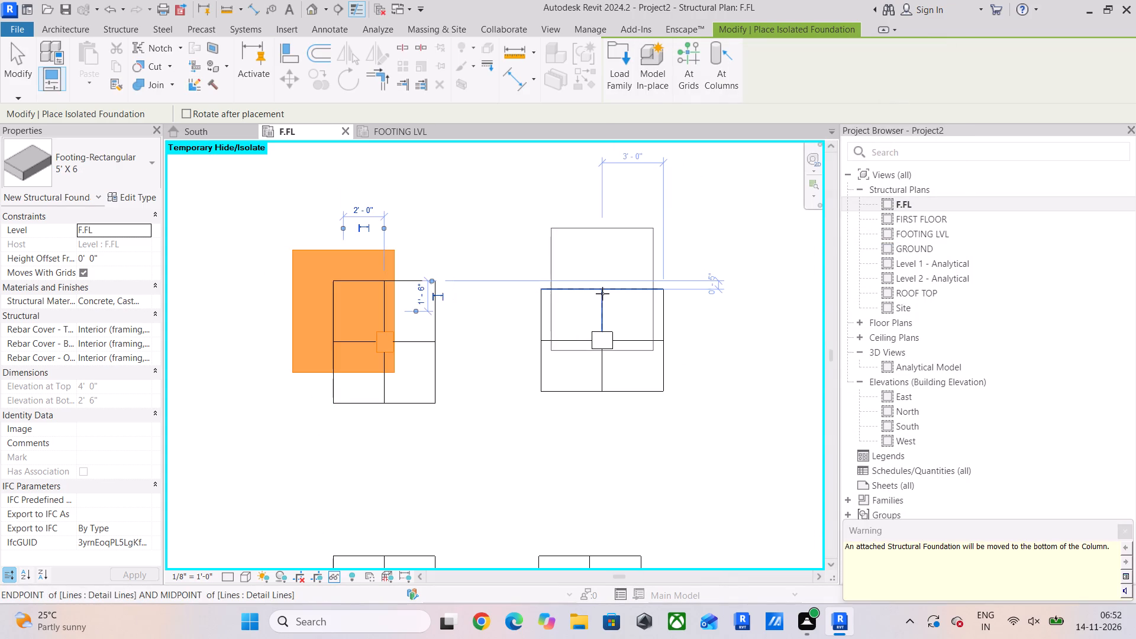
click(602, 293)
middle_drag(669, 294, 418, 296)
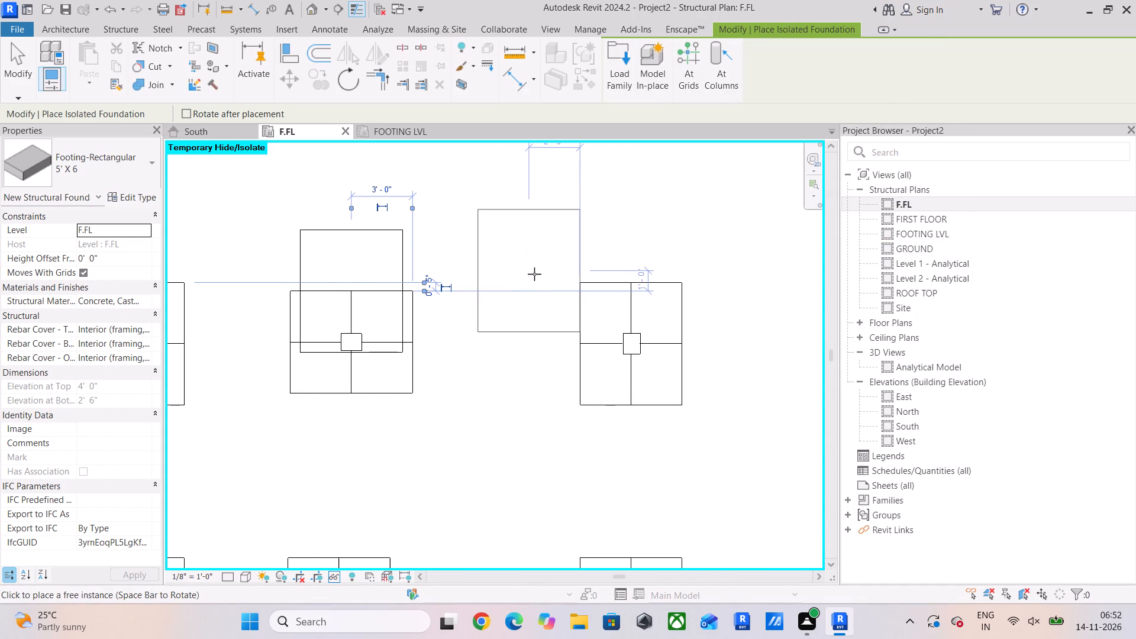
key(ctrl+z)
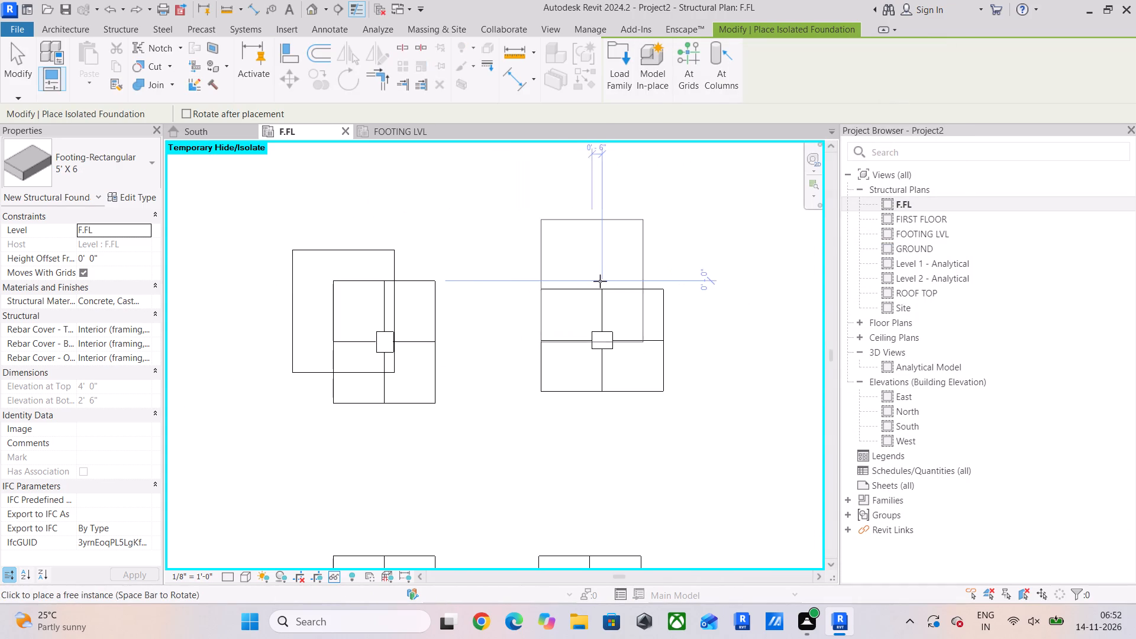
Place a footing turned 90° roughly over the top row's second column and an upright one over the rightmost column.
key(space)
click(583, 310)
middle_drag(641, 307, 456, 269)
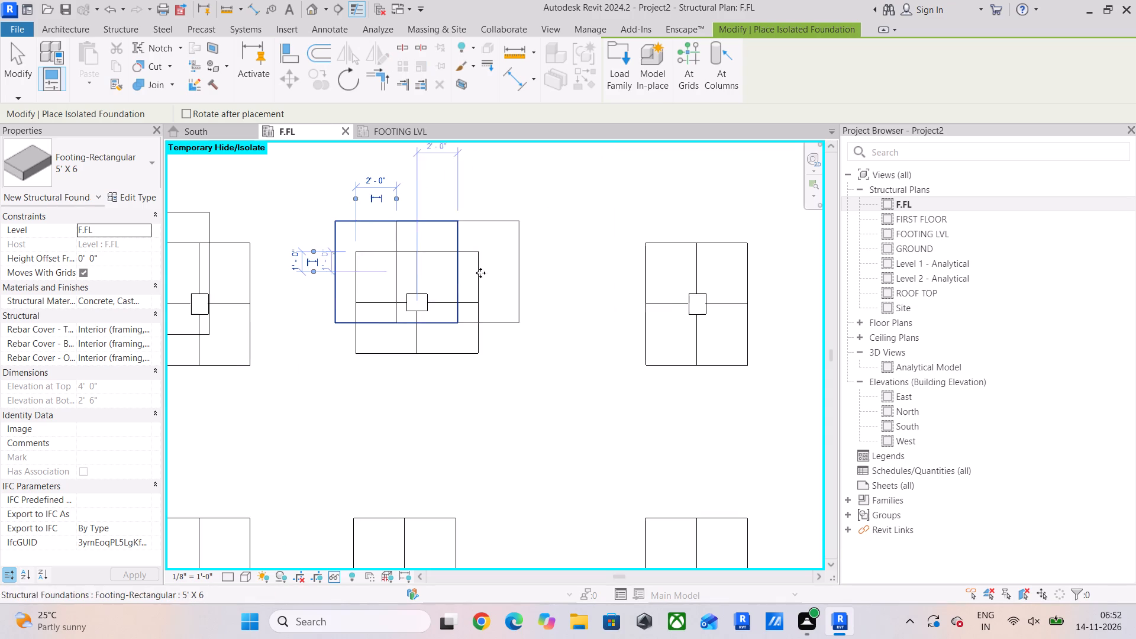
key(space)
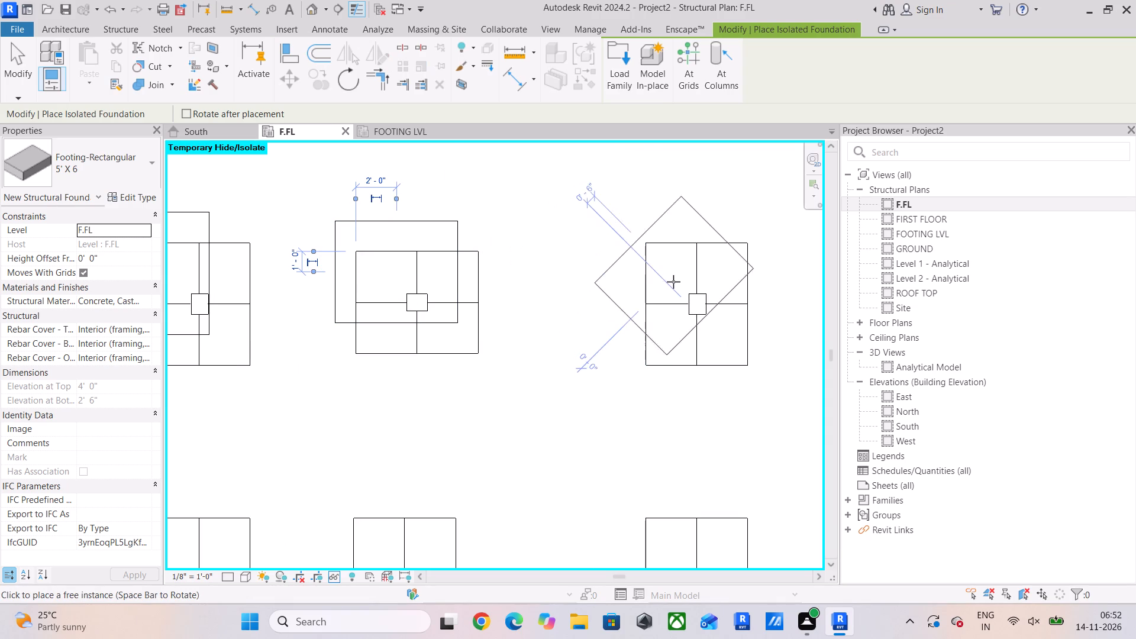
key(space)
click(694, 295)
Place upright 5' X 6 footings roughly over the three columns of the second row.
scroll(693, 295, down, 3)
middle_drag(692, 291, 676, 246)
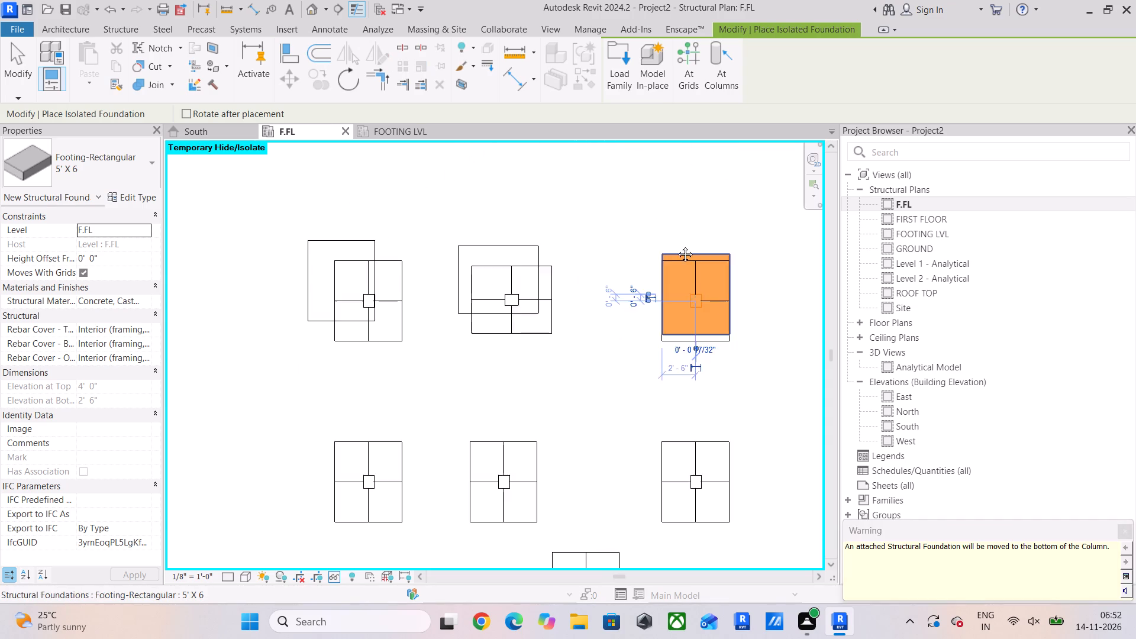
middle_drag(676, 246, 632, 132)
click(639, 288)
drag(463, 323, 457, 331)
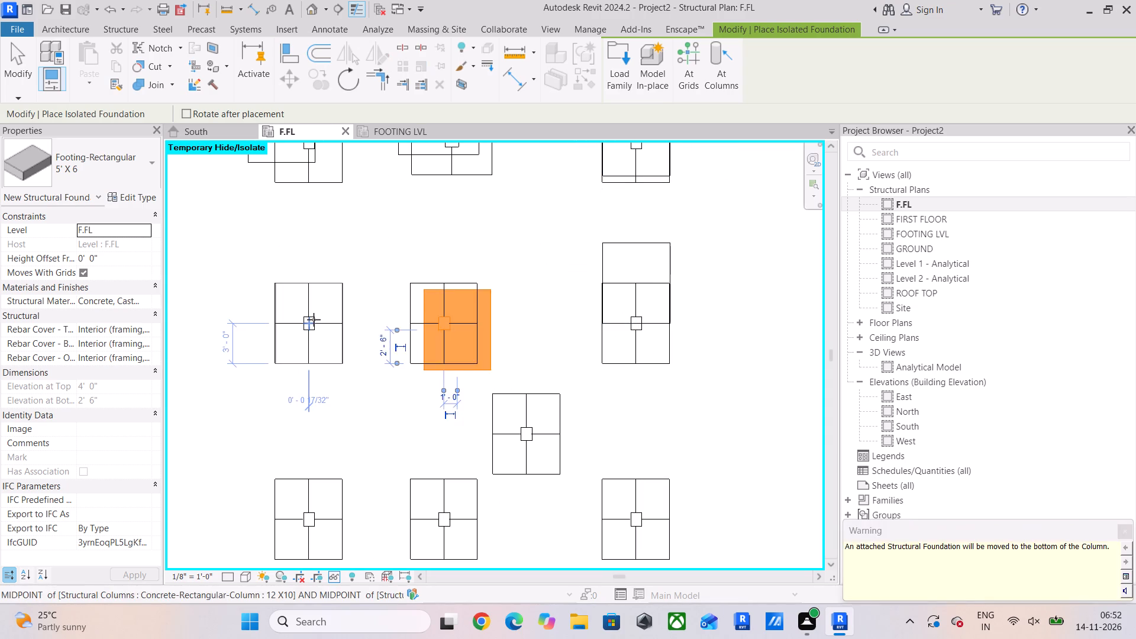
click(314, 319)
Place footings roughly over the offset column below the second row and the third row's middle and rightmost columns.
middle_drag(370, 349, 370, 249)
drag(517, 330, 520, 340)
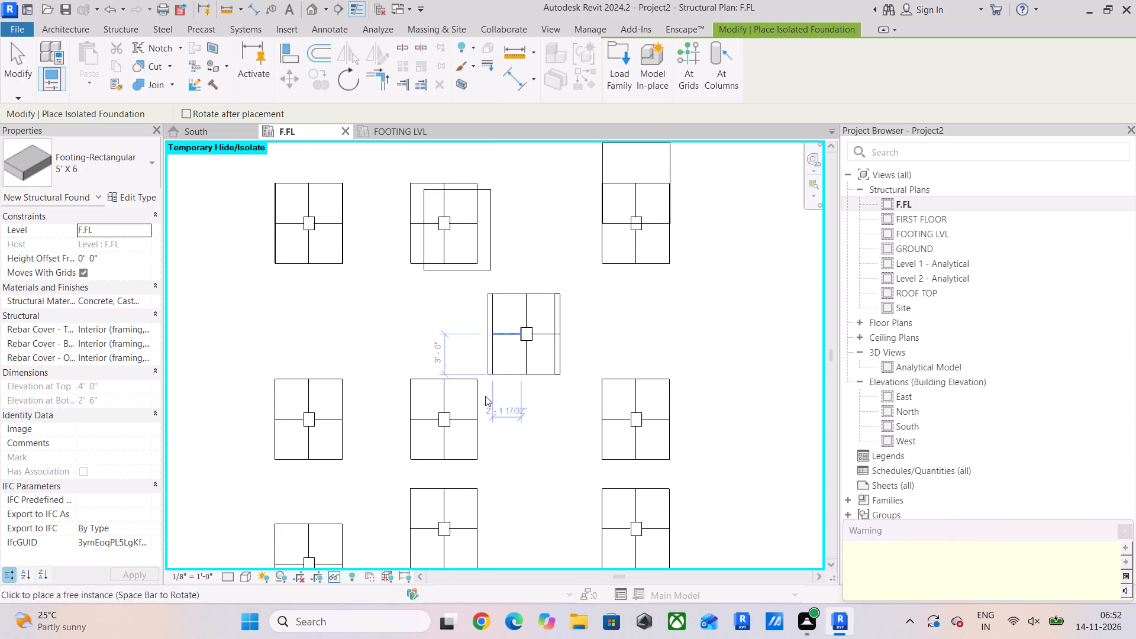
drag(466, 421, 480, 433)
click(638, 434)
scroll(630, 404, up, 1)
Place footings roughly over the fourth row's middle and rightmost columns and the two lower columns of the leftmost line.
middle_drag(630, 402, 603, 269)
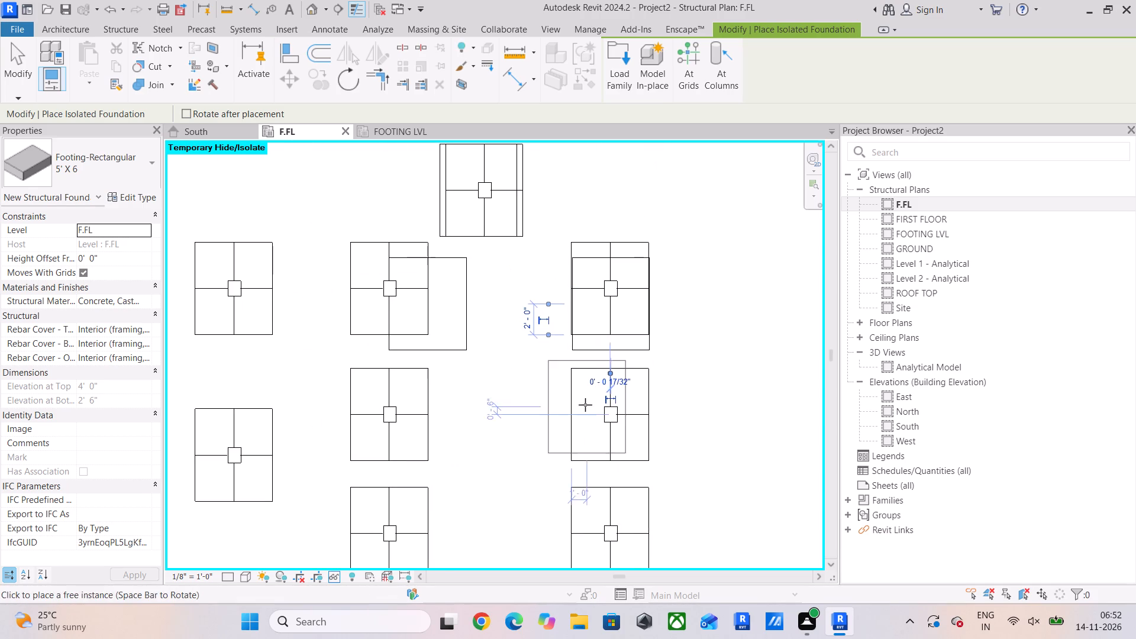
drag(585, 405, 538, 411)
drag(399, 427, 376, 427)
click(239, 319)
click(230, 450)
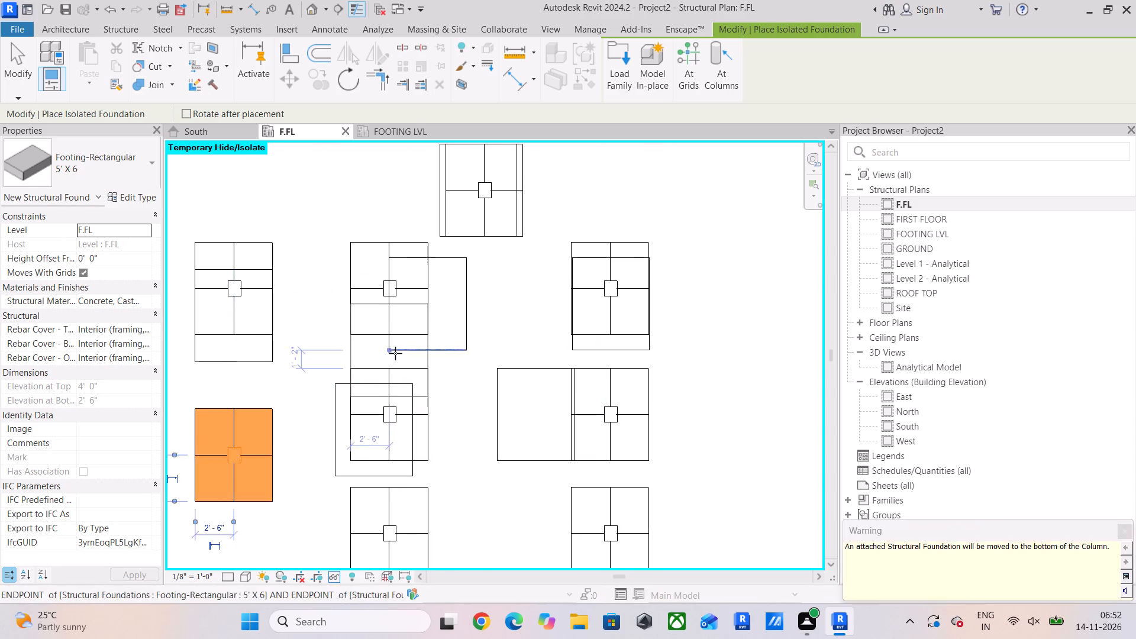
Place footings roughly over the two bottom-row columns and end the foundation placement.
middle_drag(396, 353, 367, 176)
drag(374, 365, 413, 382)
click(575, 356)
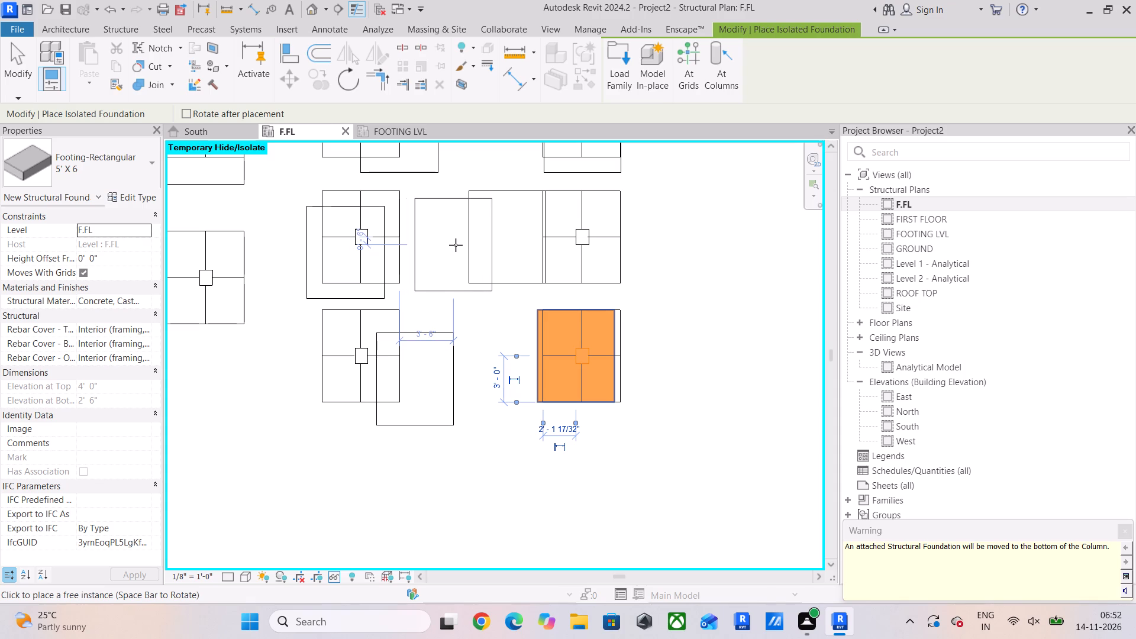
key(Escape)
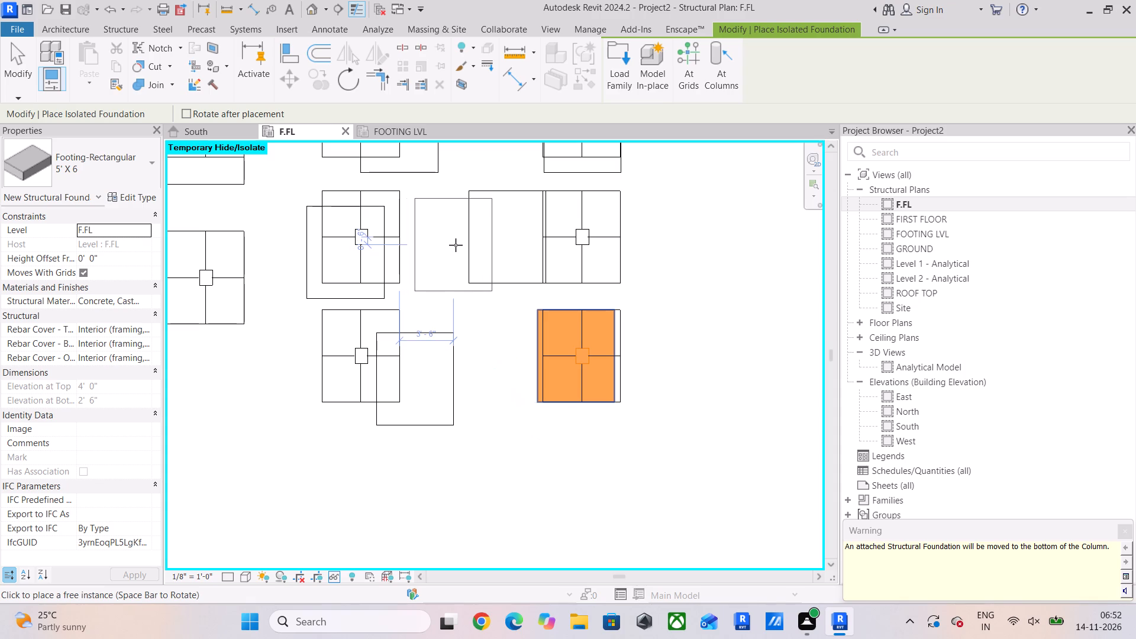
key(Escape)
key(Escape)
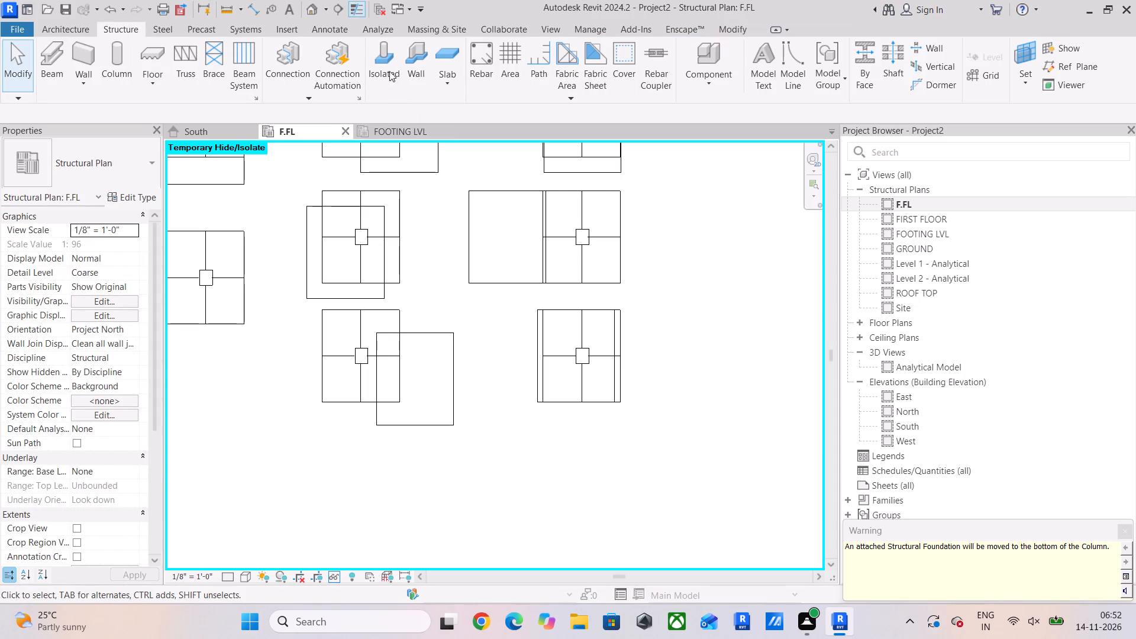
Align the left edge of the bottom row's rightmost footing with the left line of its detail outline.
click(730, 22)
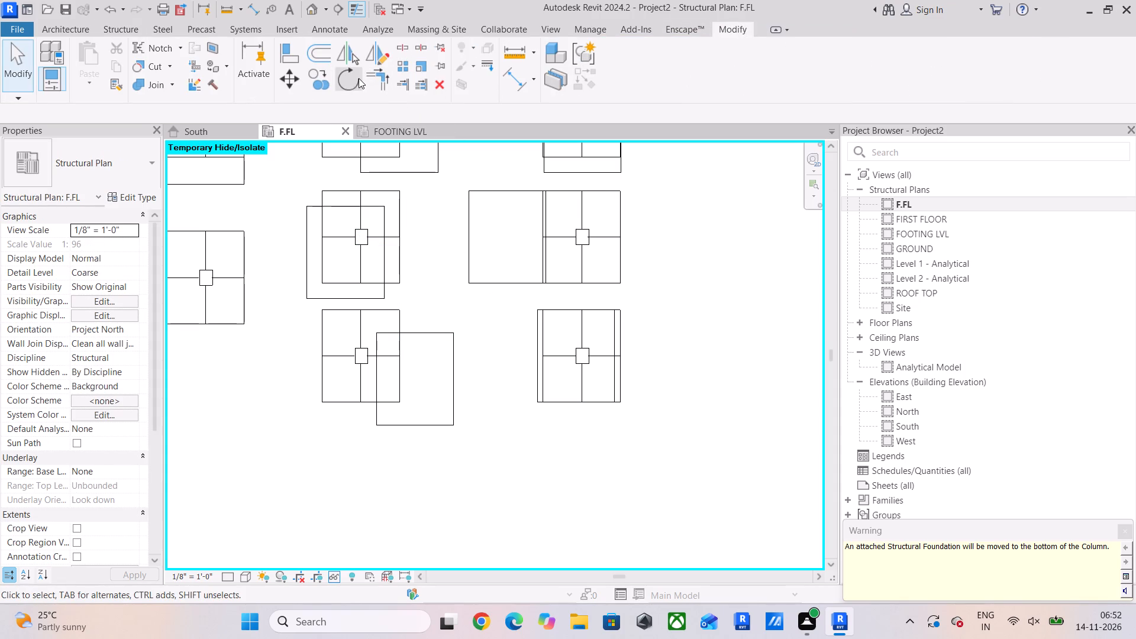
click(286, 54)
scroll(644, 329, up, 4)
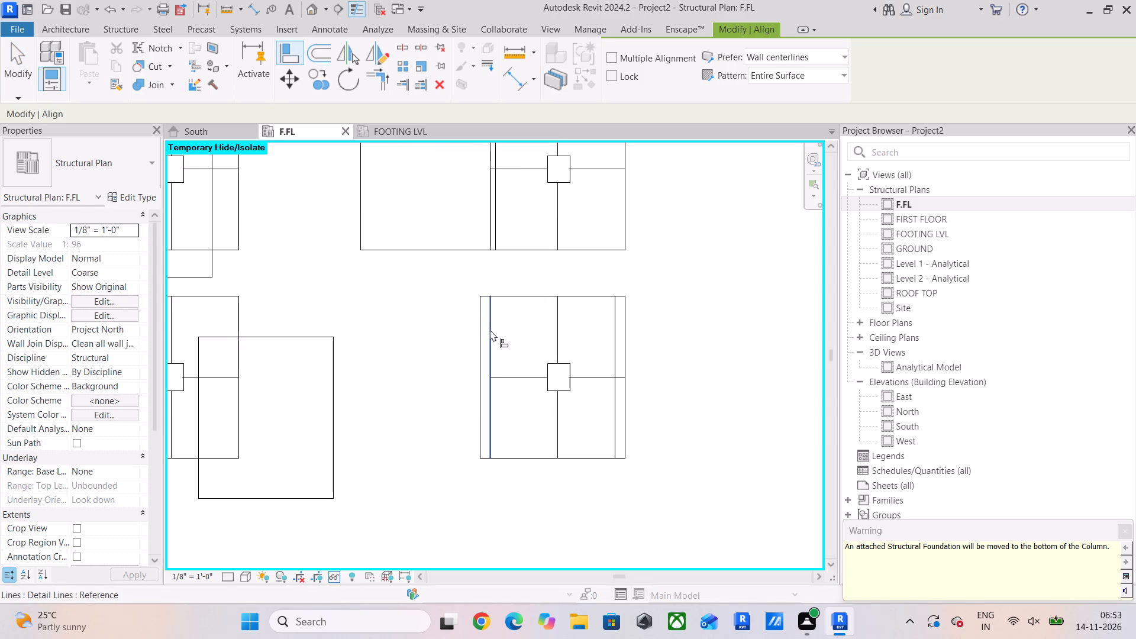
click(490, 330)
click(478, 332)
middle_drag(537, 275, 542, 443)
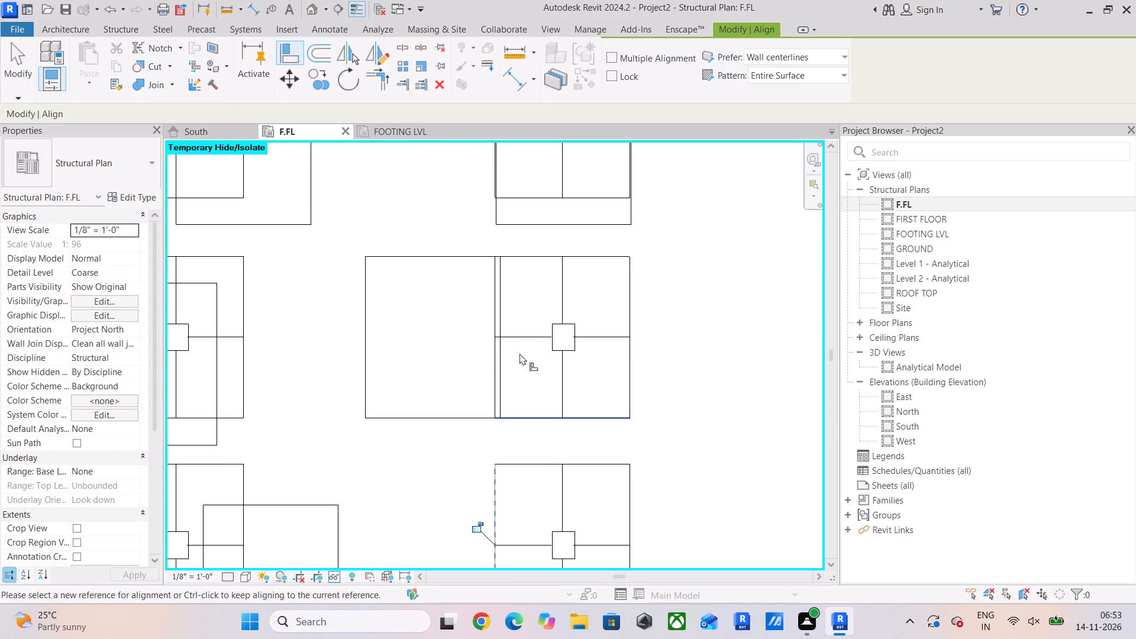
Align the right edge of the fourth row's rightmost footing with the right line of its detail outline.
click(630, 289)
click(502, 298)
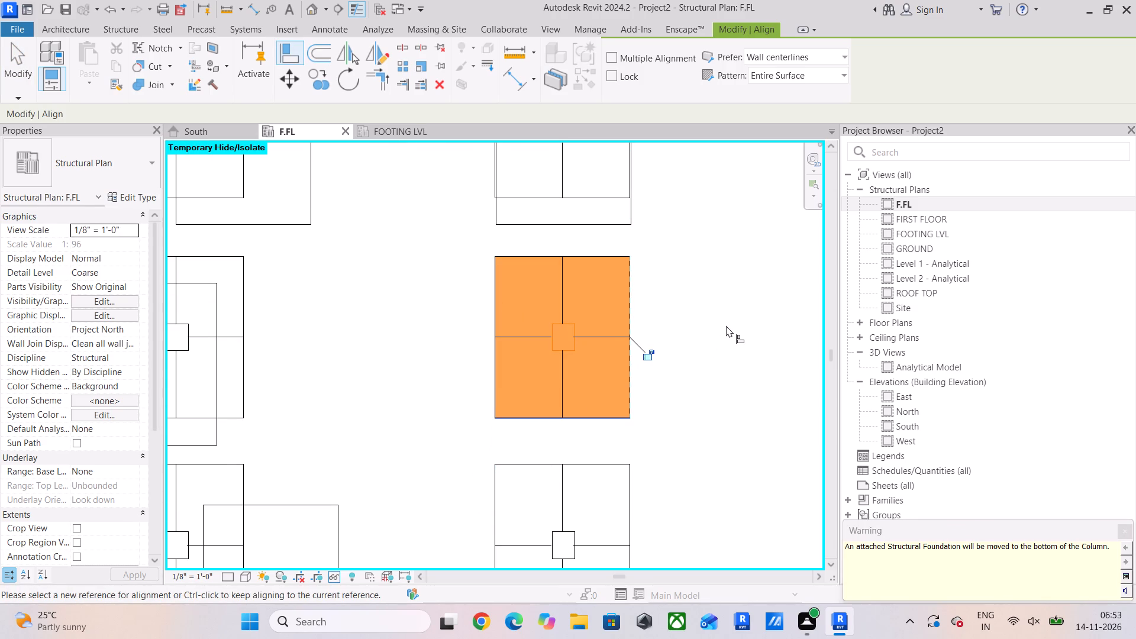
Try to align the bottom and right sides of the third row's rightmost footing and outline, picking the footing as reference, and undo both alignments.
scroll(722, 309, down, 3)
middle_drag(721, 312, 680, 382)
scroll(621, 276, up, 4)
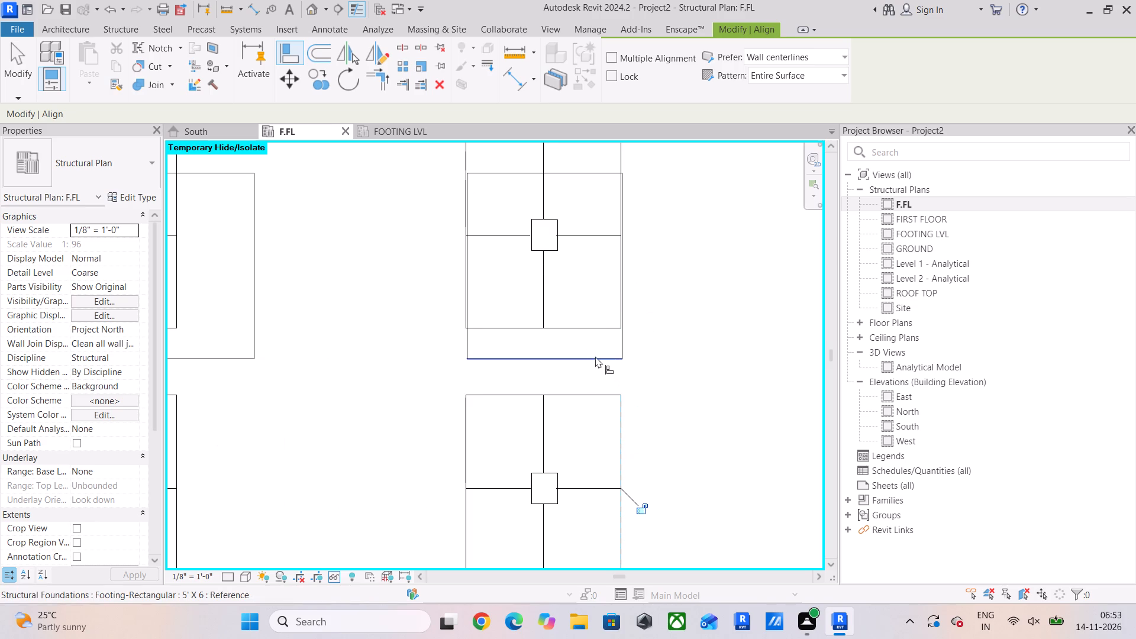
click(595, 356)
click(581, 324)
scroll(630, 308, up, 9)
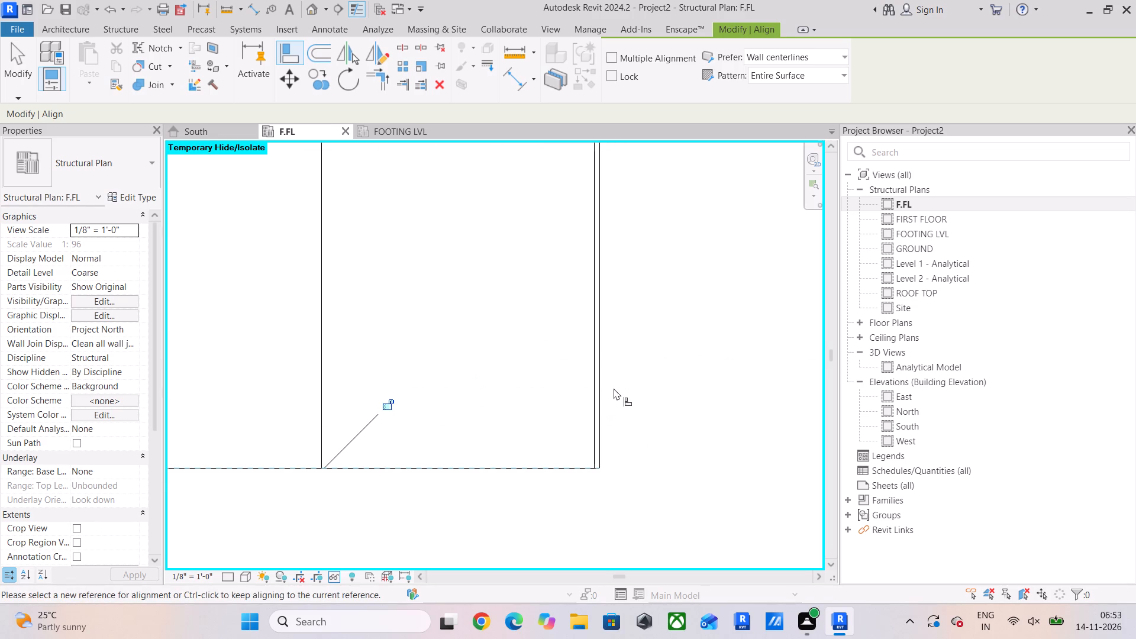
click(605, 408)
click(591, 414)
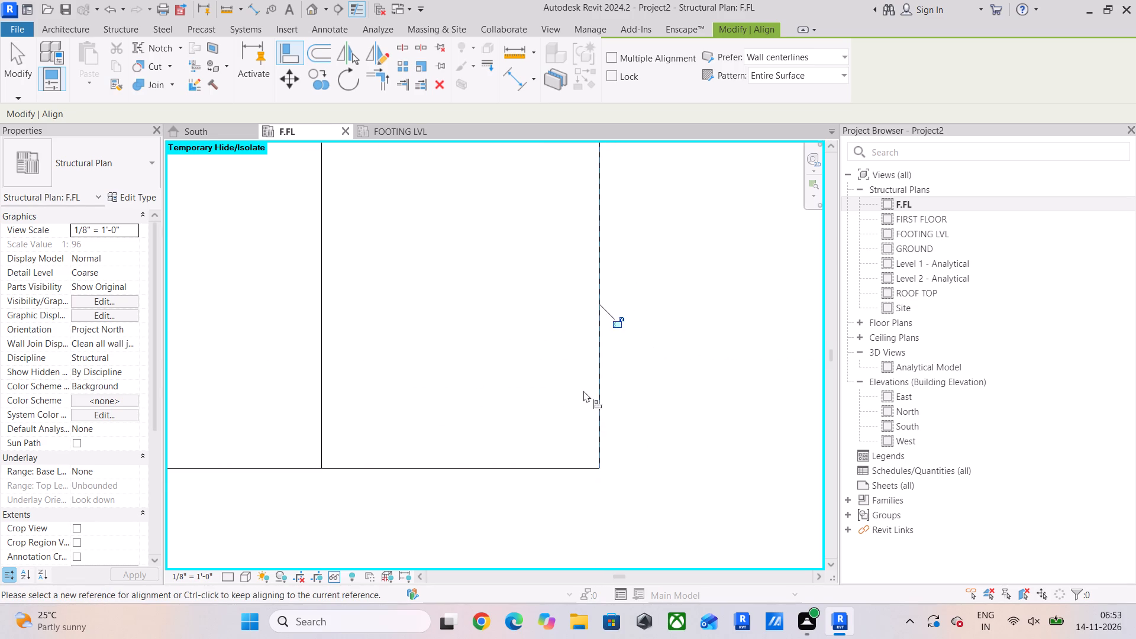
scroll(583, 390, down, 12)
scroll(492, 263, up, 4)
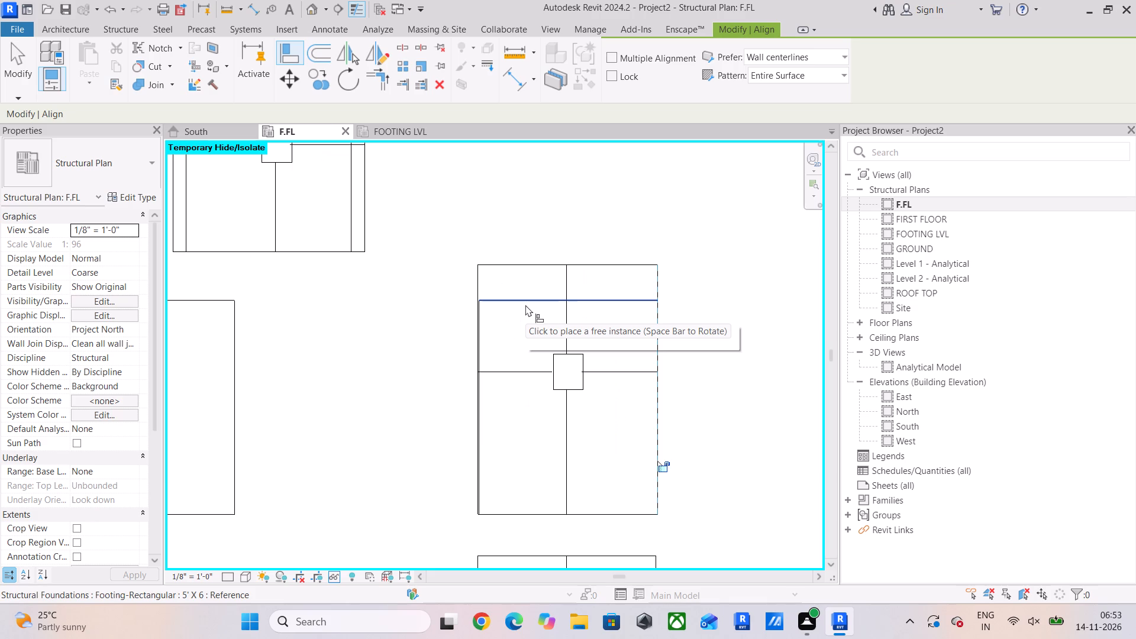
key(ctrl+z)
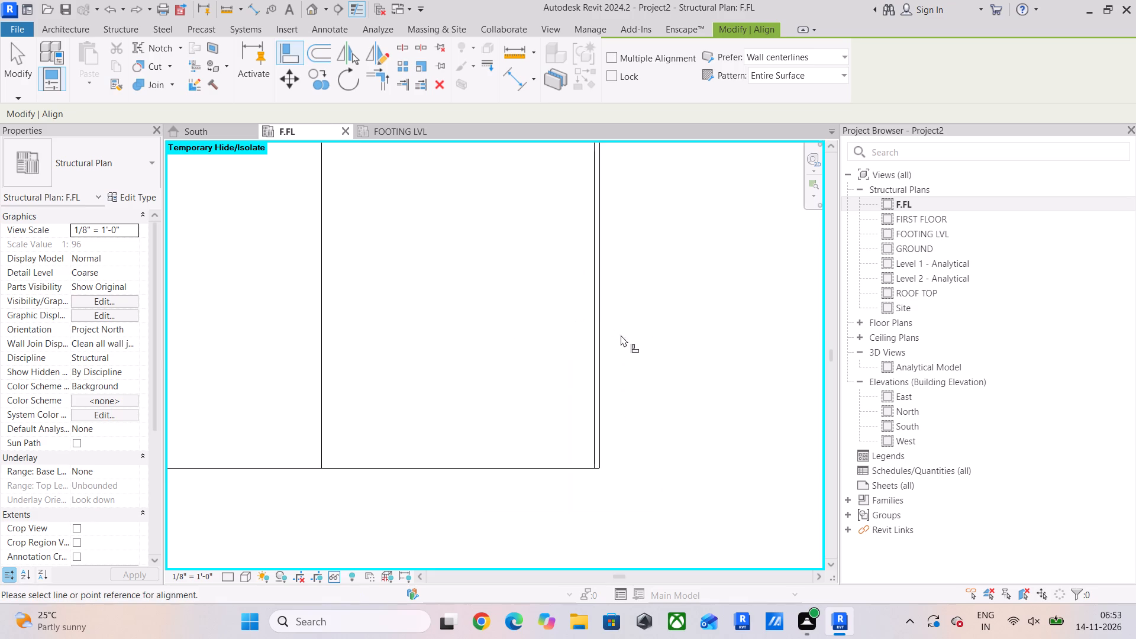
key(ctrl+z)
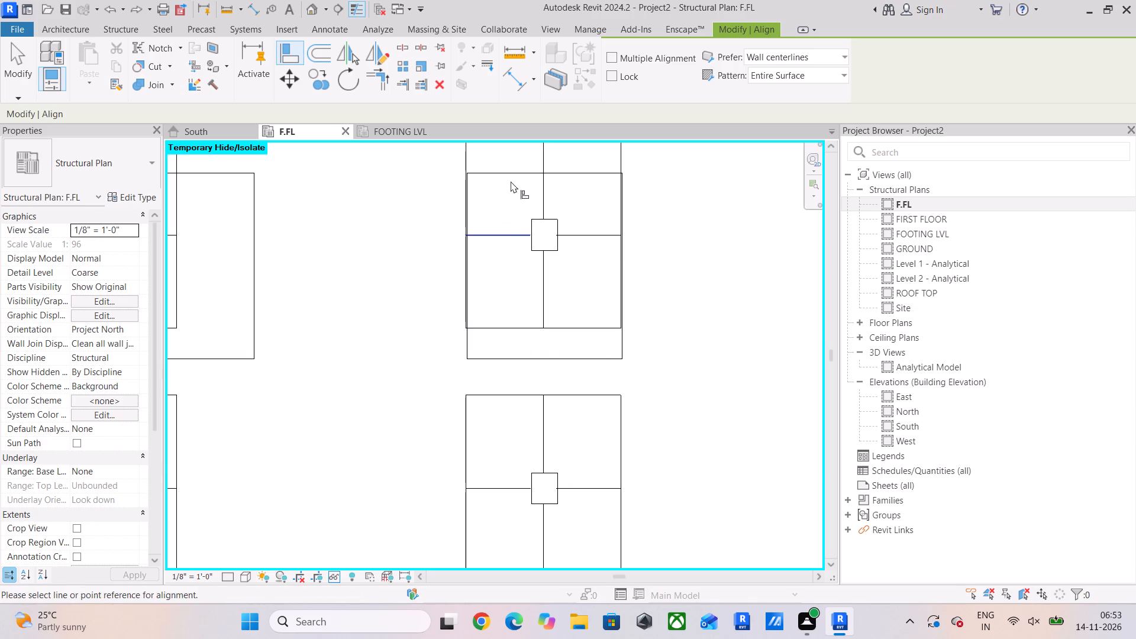
Align the top and left edges of the third row's rightmost footing with the matching lines of its detail outline.
middle_drag(506, 171, 508, 281)
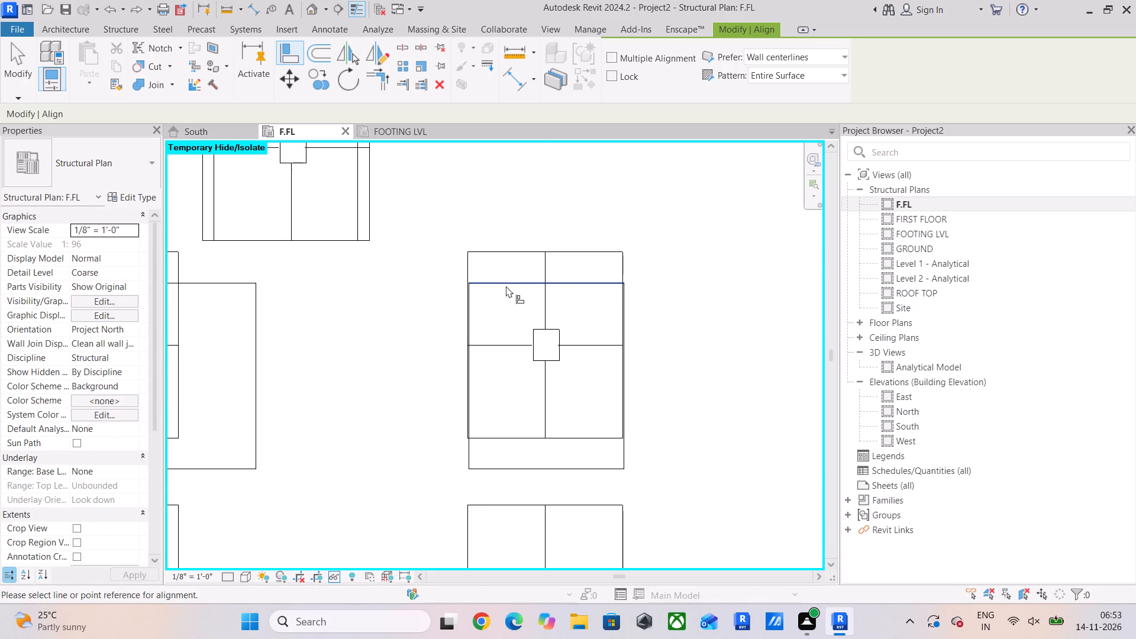
click(508, 256)
click(513, 284)
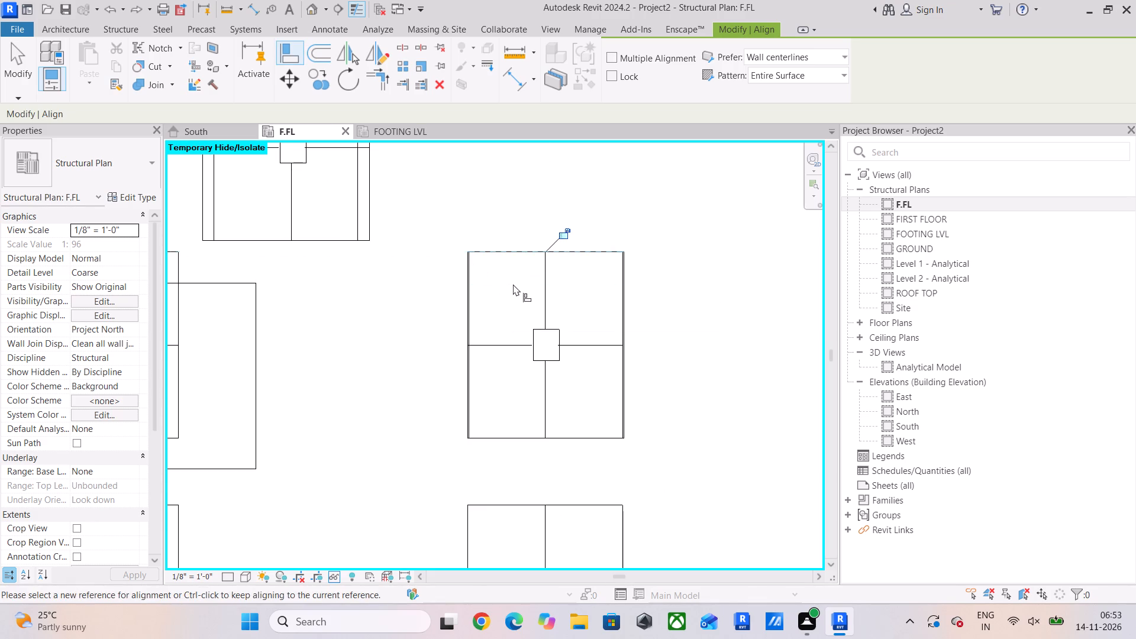
scroll(534, 325, down, 2)
scroll(499, 330, up, 9)
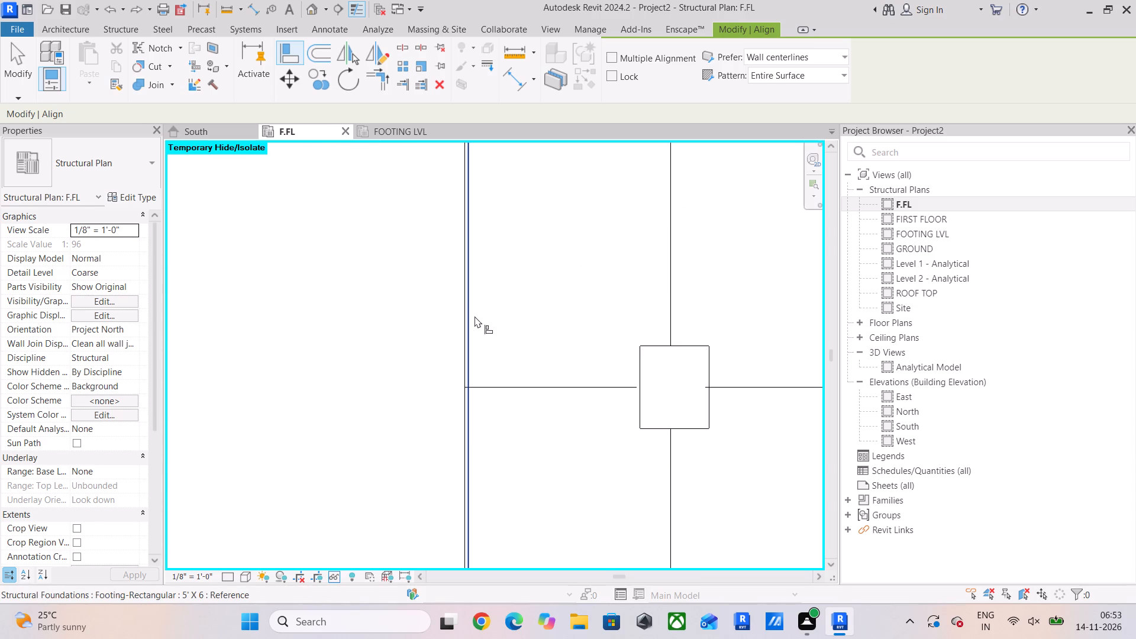
scroll(475, 316, up, 7)
click(447, 365)
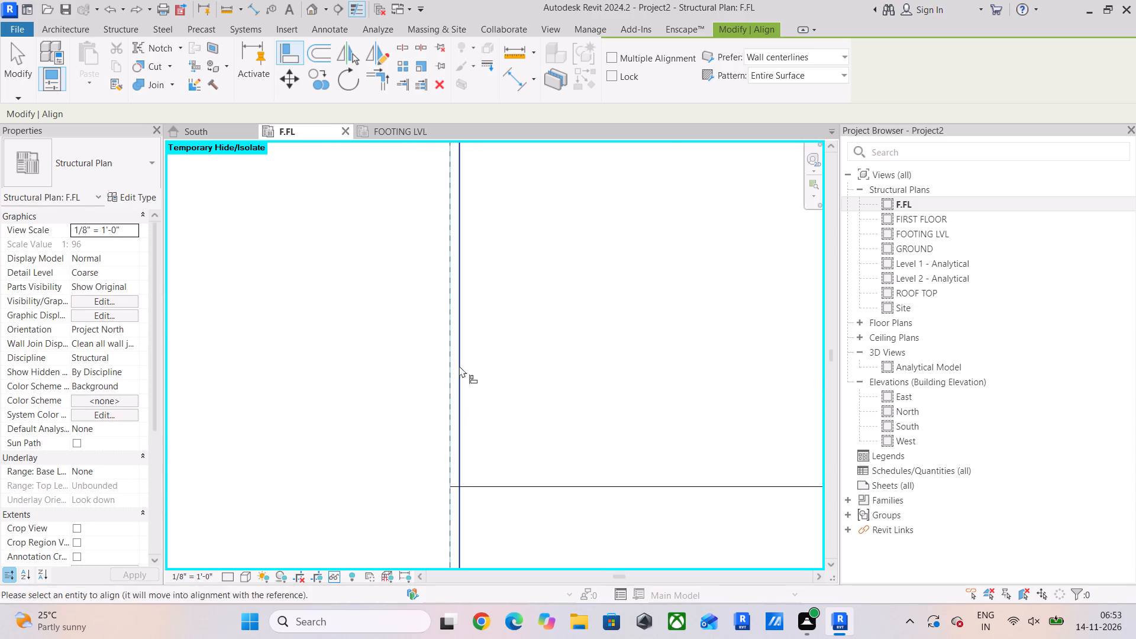
click(464, 367)
scroll(495, 323, down, 13)
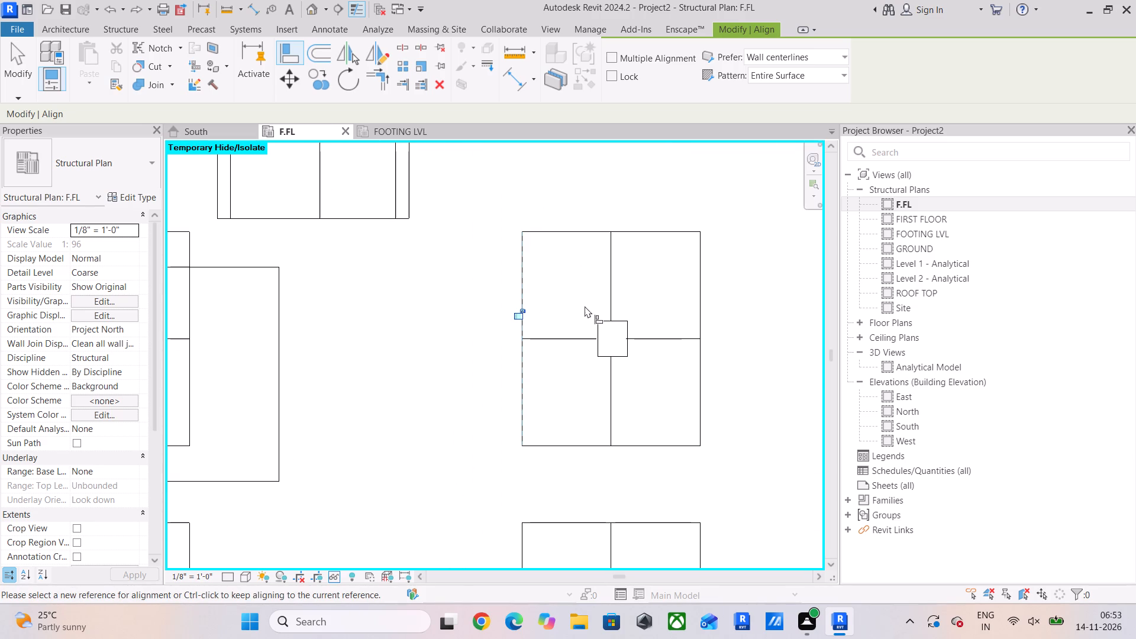
Align the right and top edges of the third row's middle footing with the matching lines of its detail outline.
middle_drag(490, 312, 782, 302)
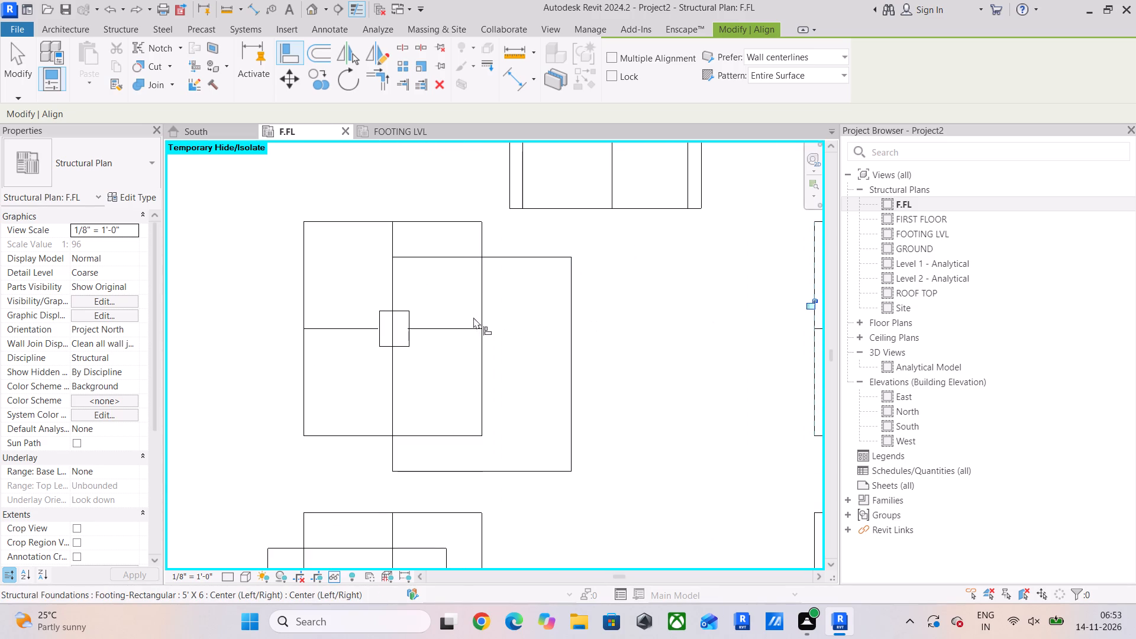
click(307, 289)
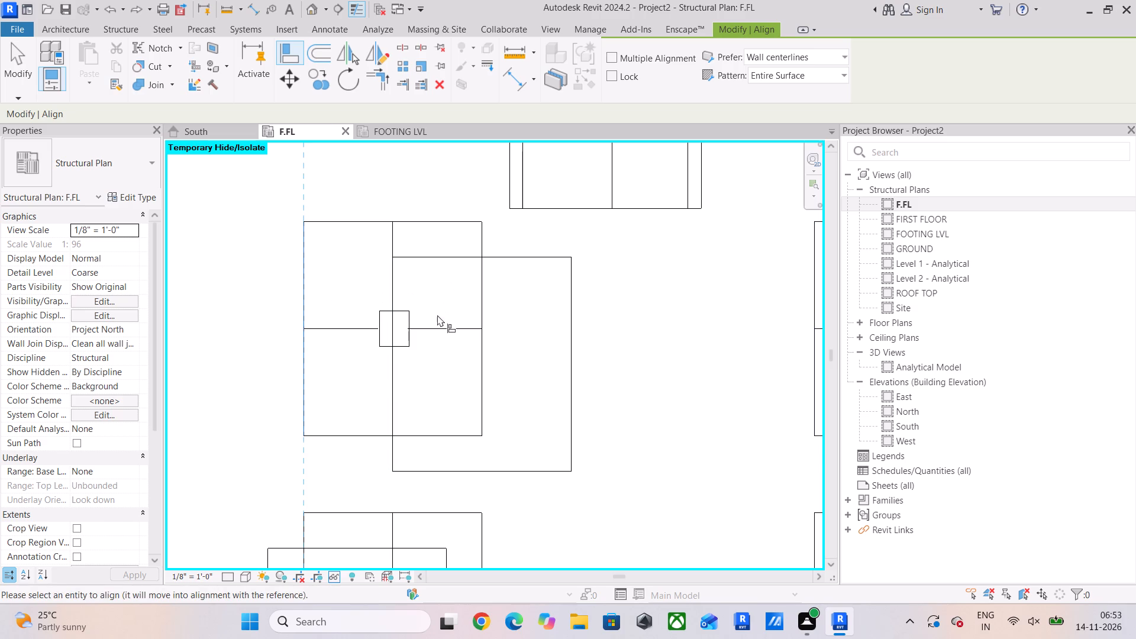
click(235, 241)
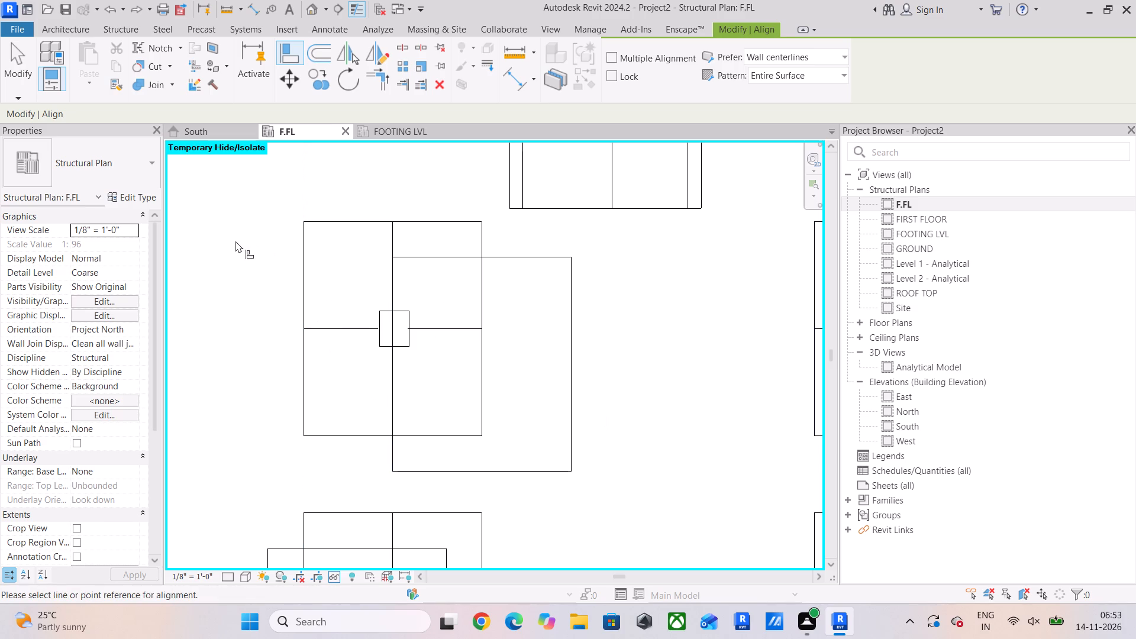
click(479, 292)
click(577, 323)
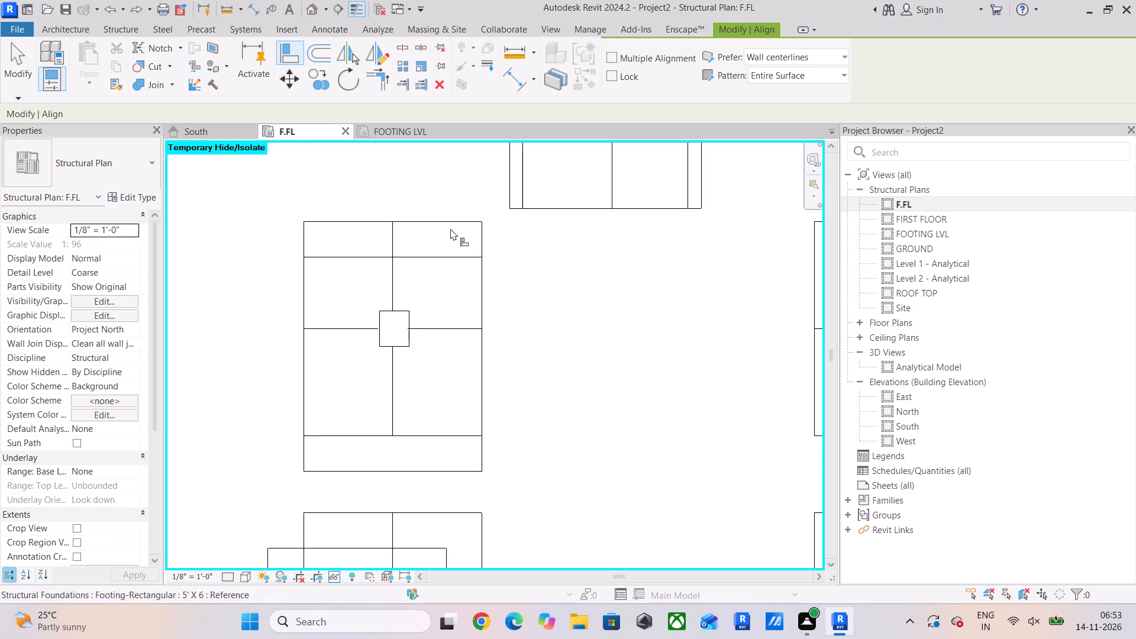
click(450, 222)
click(450, 253)
Align the top and right edges of the fourth row's middle footing with the matching lines of its detail outline.
middle_drag(522, 296, 567, 116)
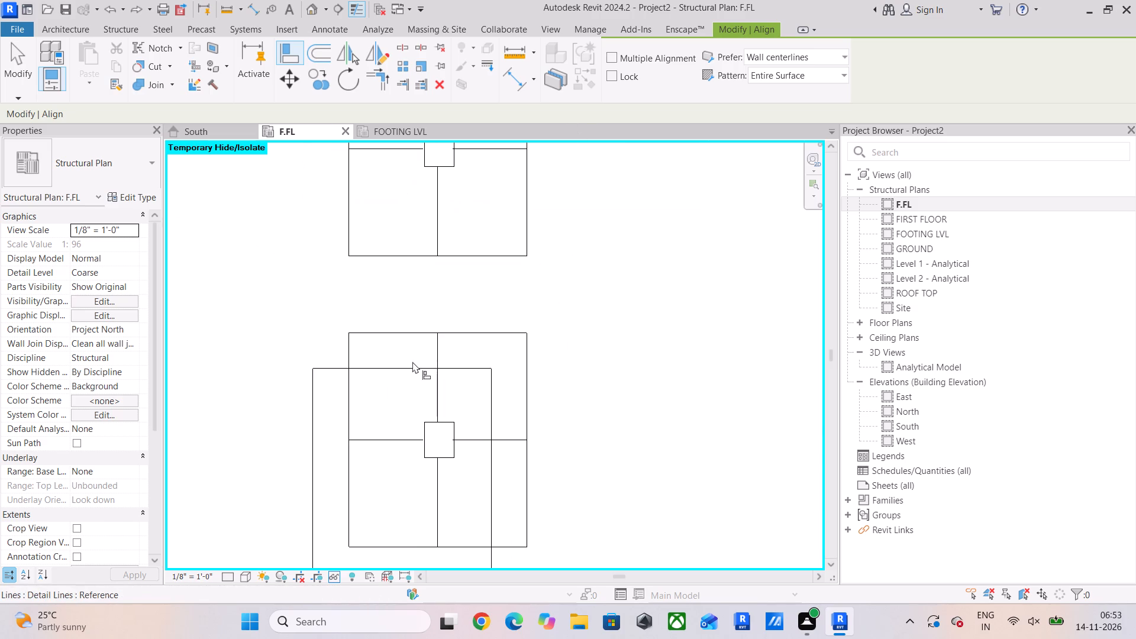
middle_drag(412, 363, 479, 240)
click(480, 217)
click(478, 211)
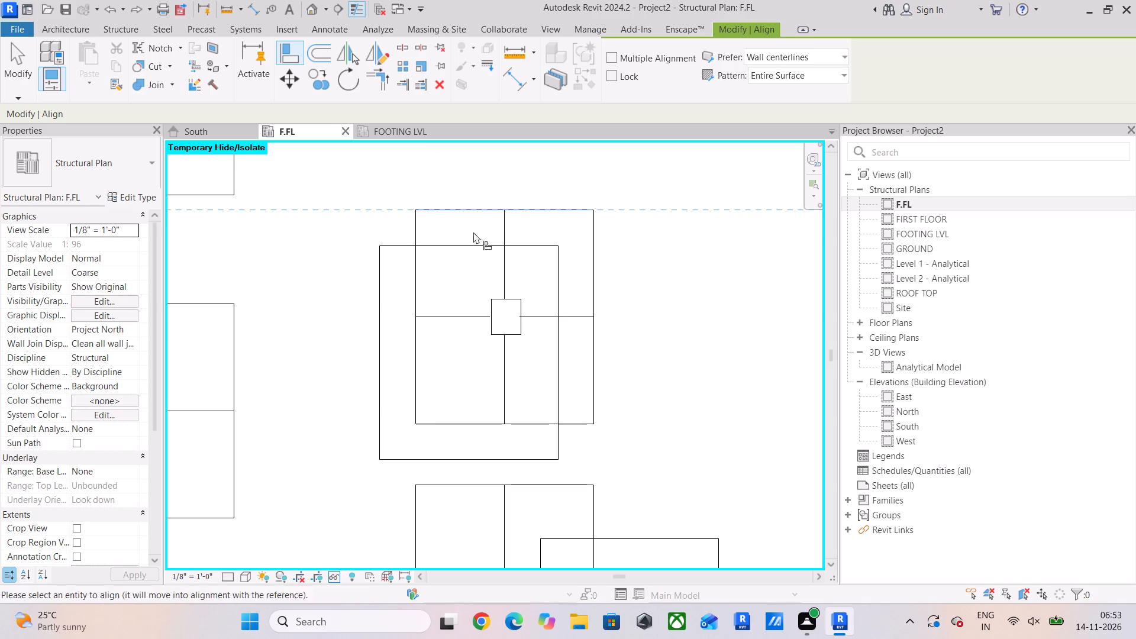
click(471, 245)
click(594, 266)
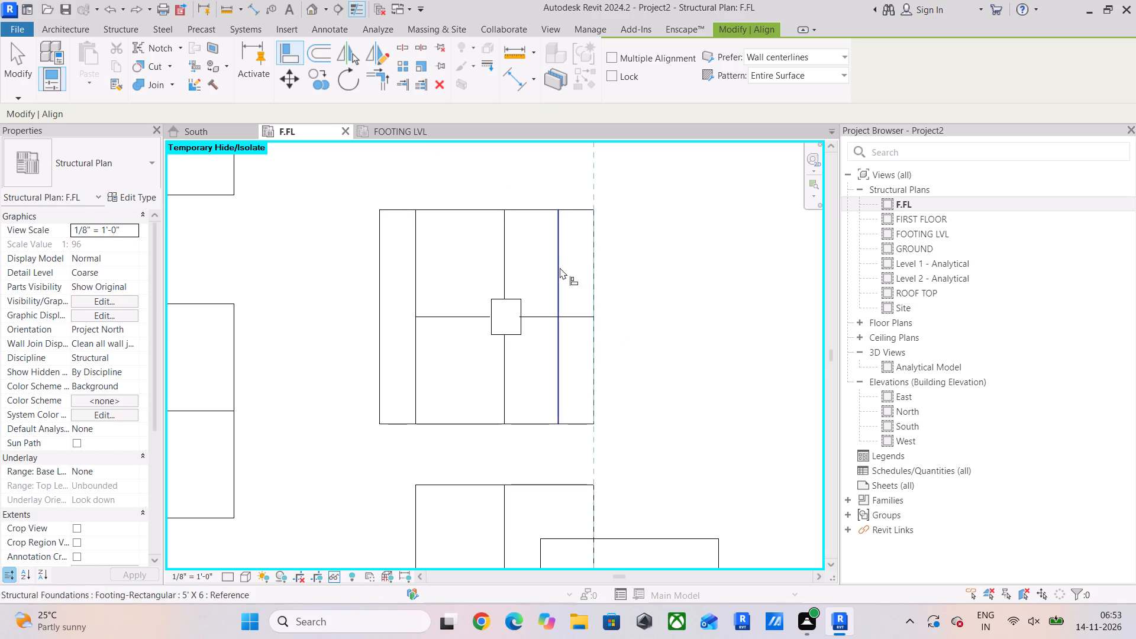
click(560, 267)
Align the top and left edges of the bottom row's leftmost footing with the matching lines of its detail outline.
scroll(578, 250, down, 1)
middle_drag(578, 250, 580, 127)
middle_drag(618, 362, 620, 269)
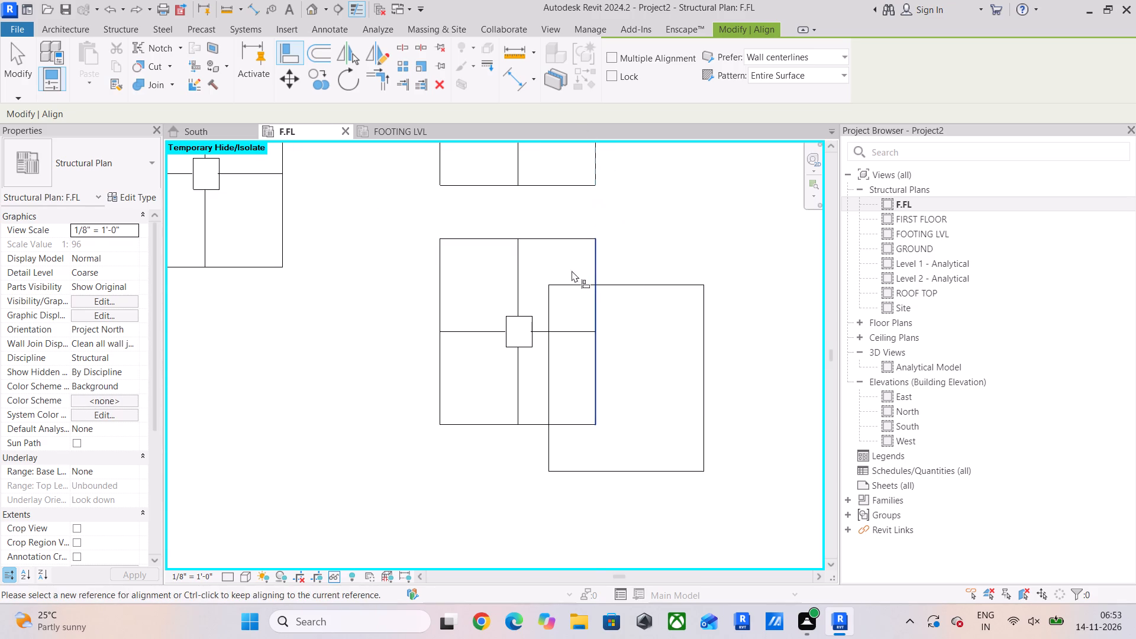
click(566, 235)
click(629, 285)
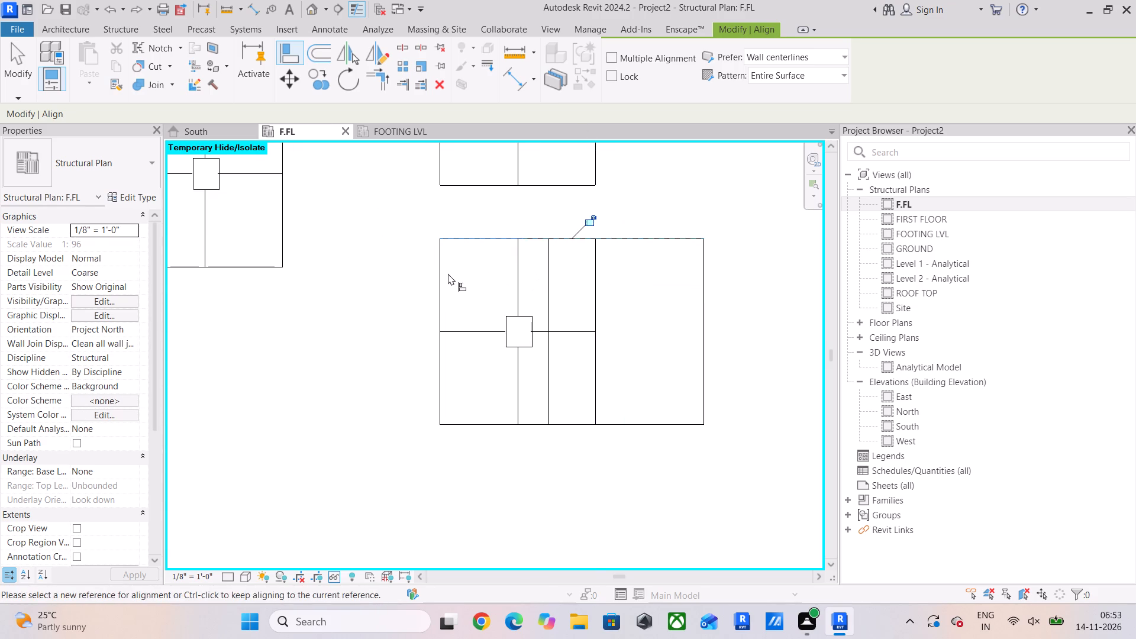
click(441, 275)
click(547, 277)
Align the bottom edge of the third row's leftmost footing with the bottom line of its detail outline.
scroll(669, 311, down, 5)
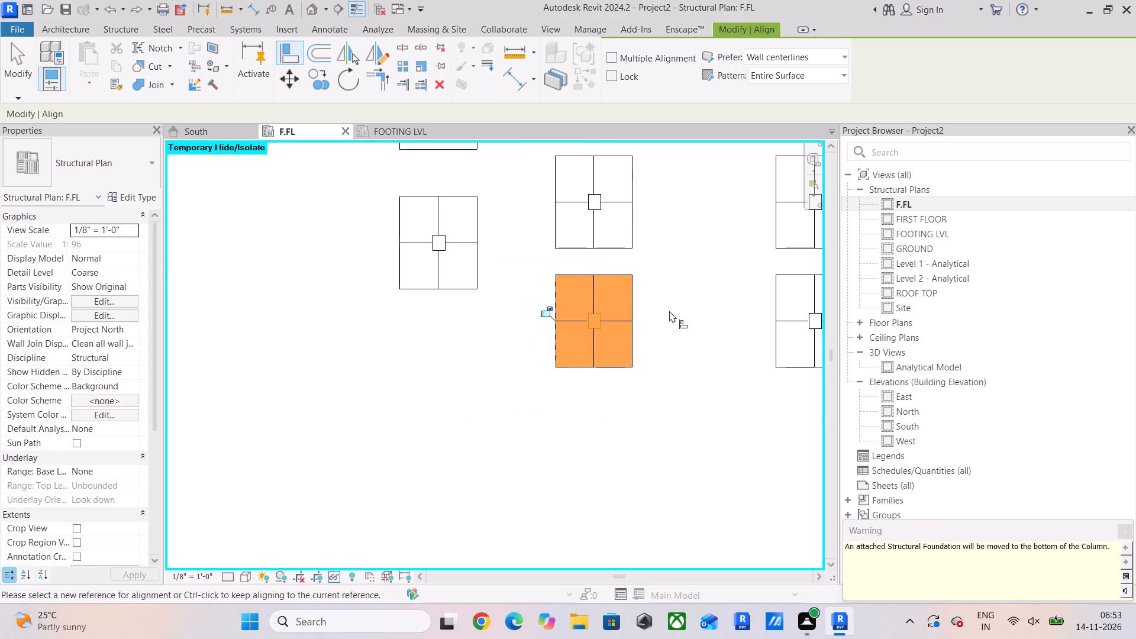
middle_drag(470, 266, 470, 402)
scroll(458, 361, up, 4)
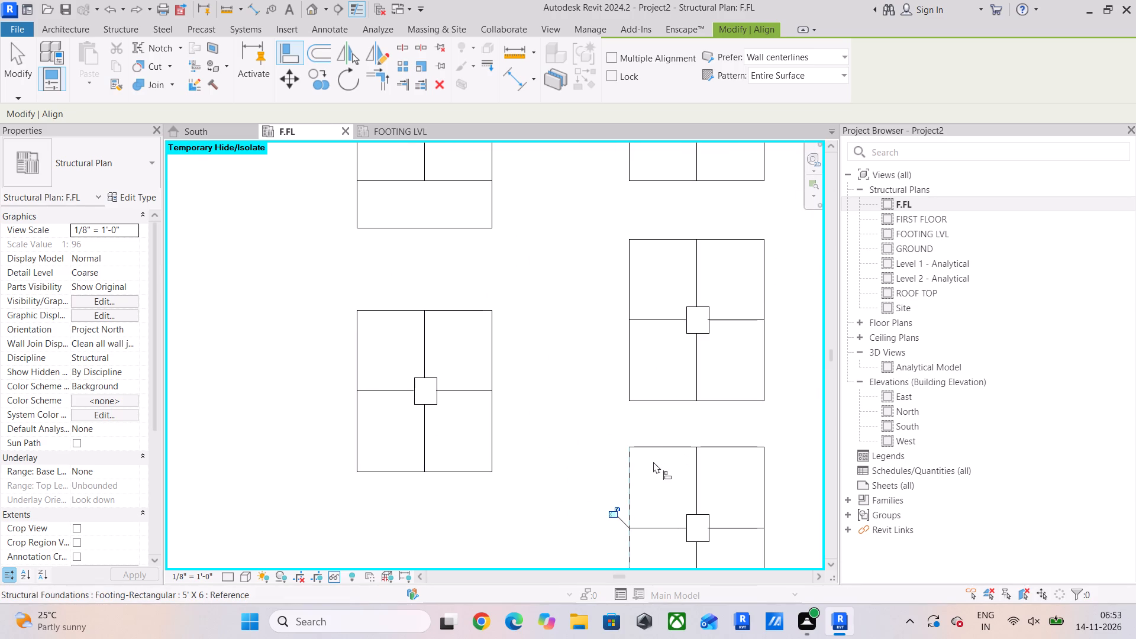
scroll(488, 253, down, 2)
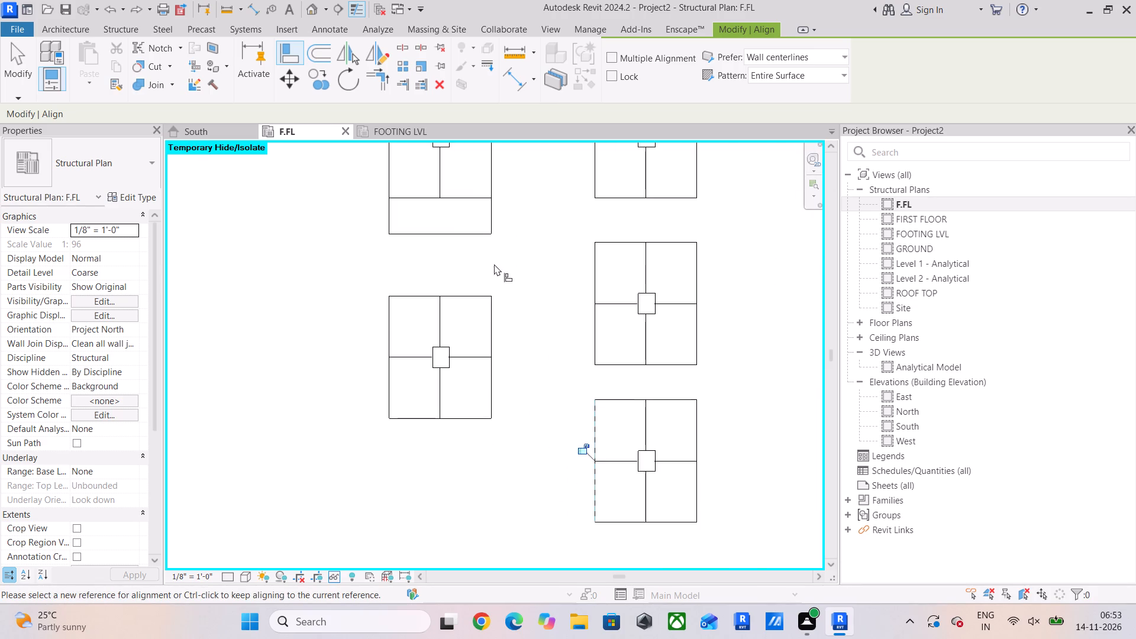
middle_drag(495, 291, 480, 430)
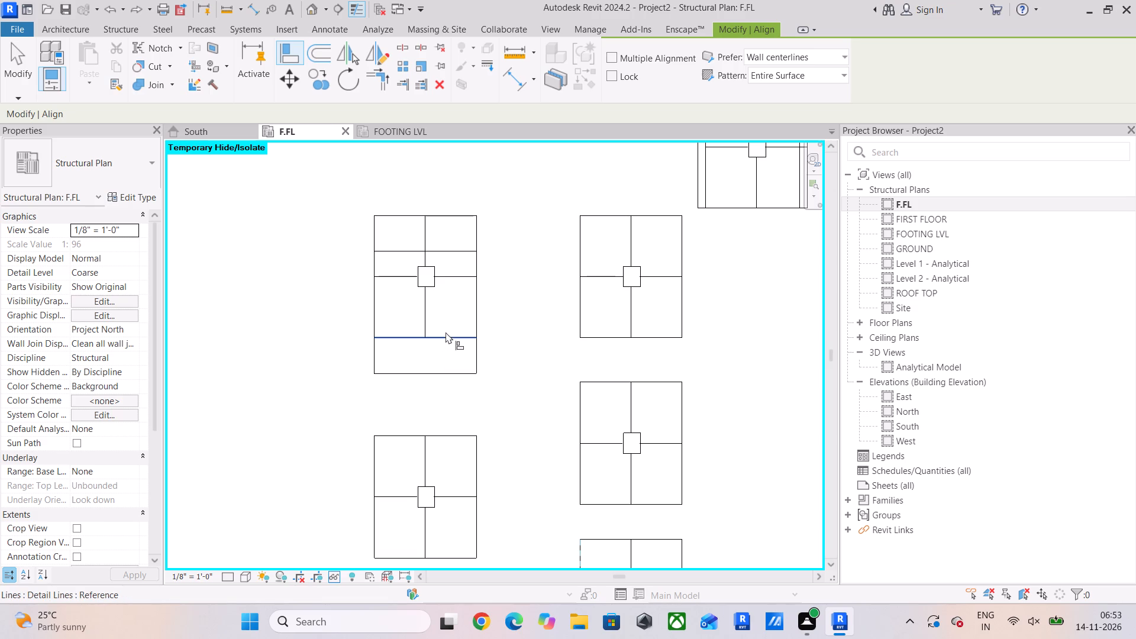
click(446, 335)
click(445, 374)
Align the left edge of the offset footing below the second row with the left line of its detail outline.
middle_drag(457, 280, 449, 441)
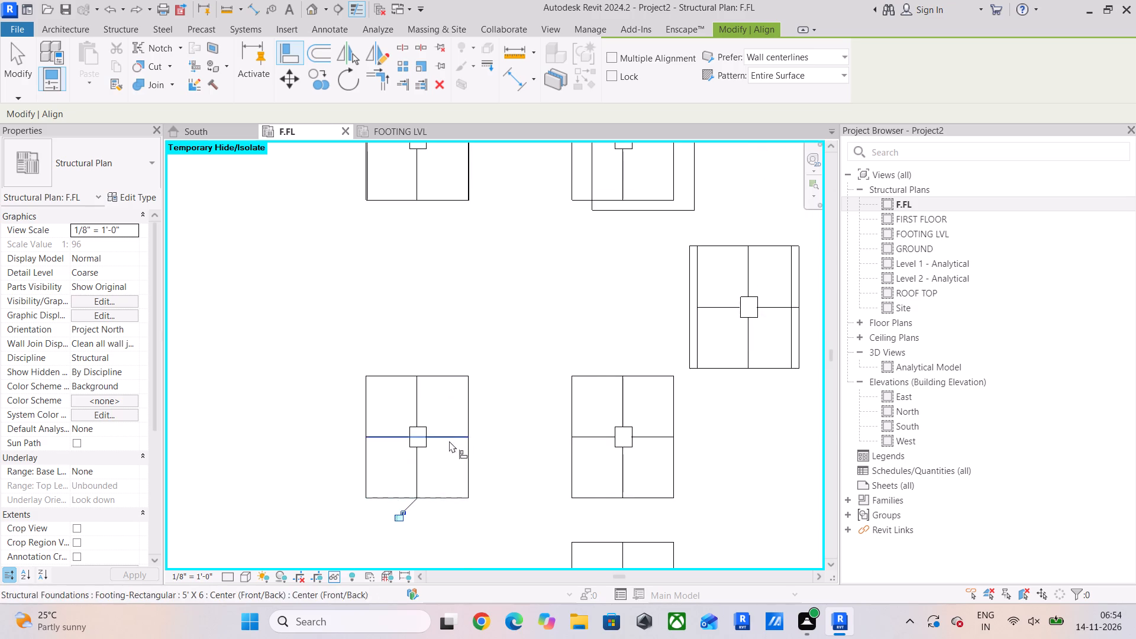
scroll(463, 381, up, 5)
scroll(480, 360, down, 6)
middle_drag(685, 327, 542, 365)
scroll(540, 344, up, 5)
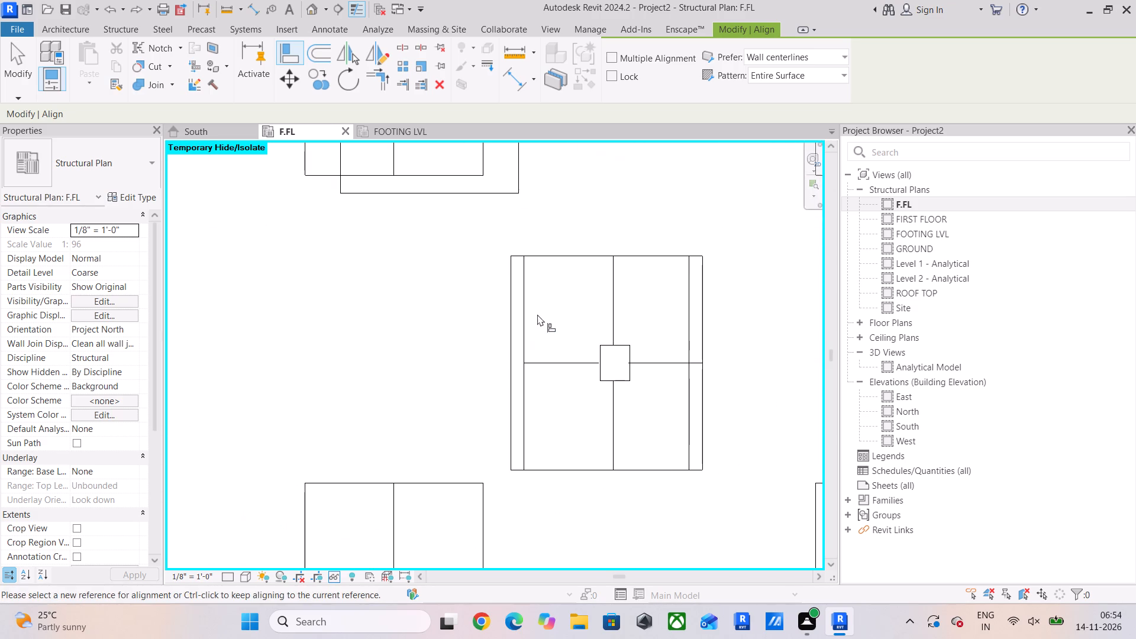
click(524, 328)
click(517, 332)
Align the bottom and right edges of the second row's middle footing with the matching lines of its detail outline.
scroll(525, 327, down, 5)
middle_drag(532, 332, 500, 458)
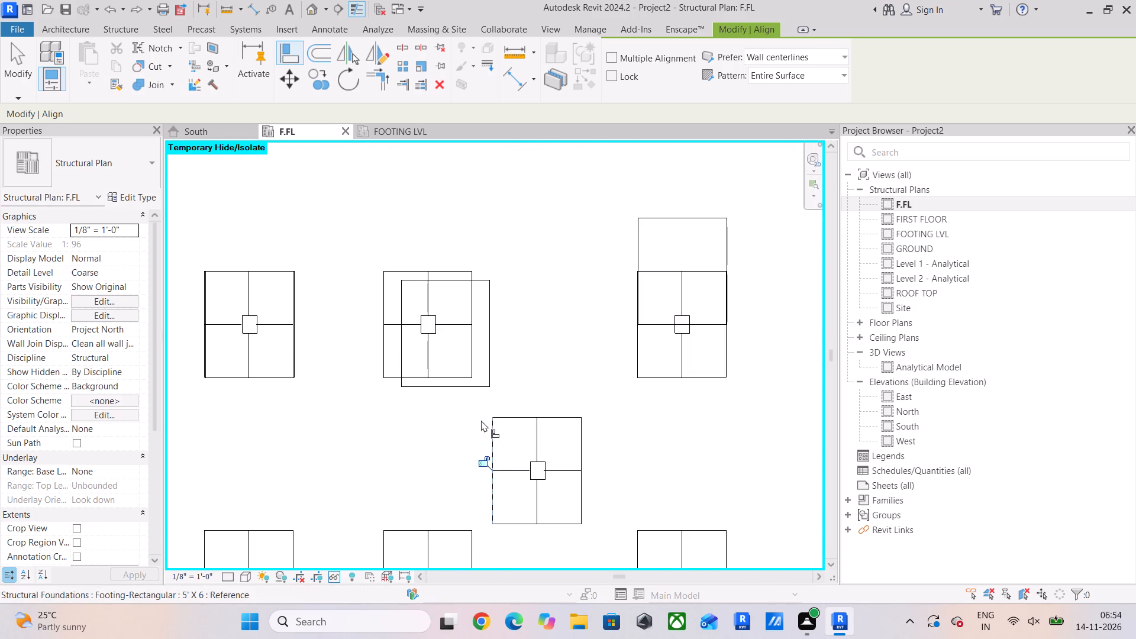
scroll(446, 382, up, 4)
click(465, 373)
click(472, 387)
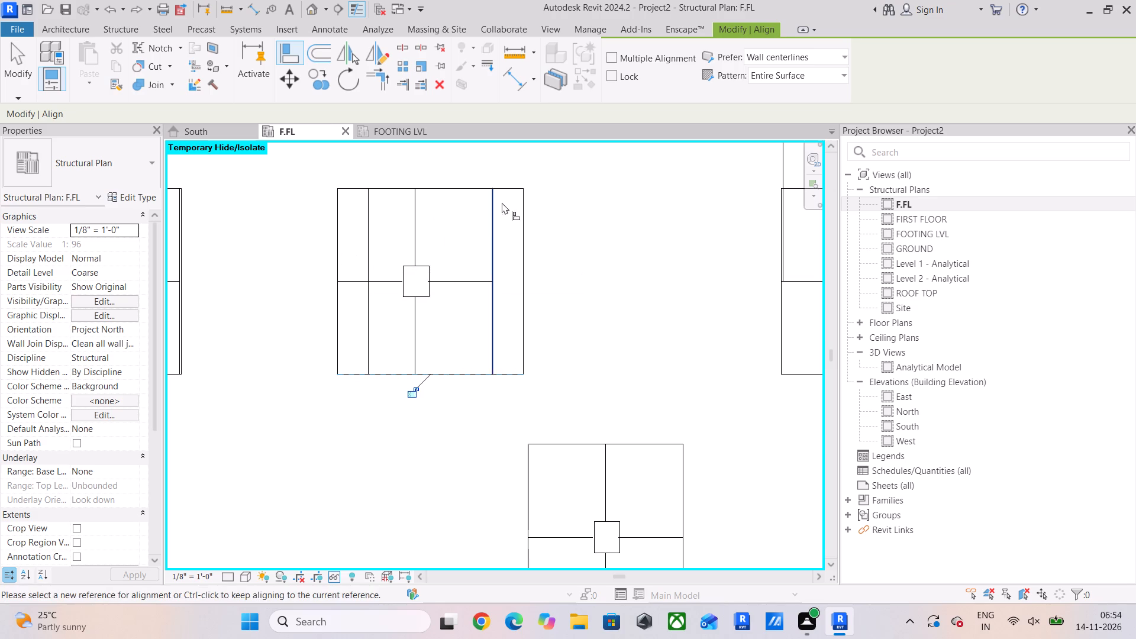
click(489, 220)
click(522, 226)
Align the bottom and right edges of the second row's rightmost footing with the matching lines of its detail outline.
scroll(484, 314, down, 5)
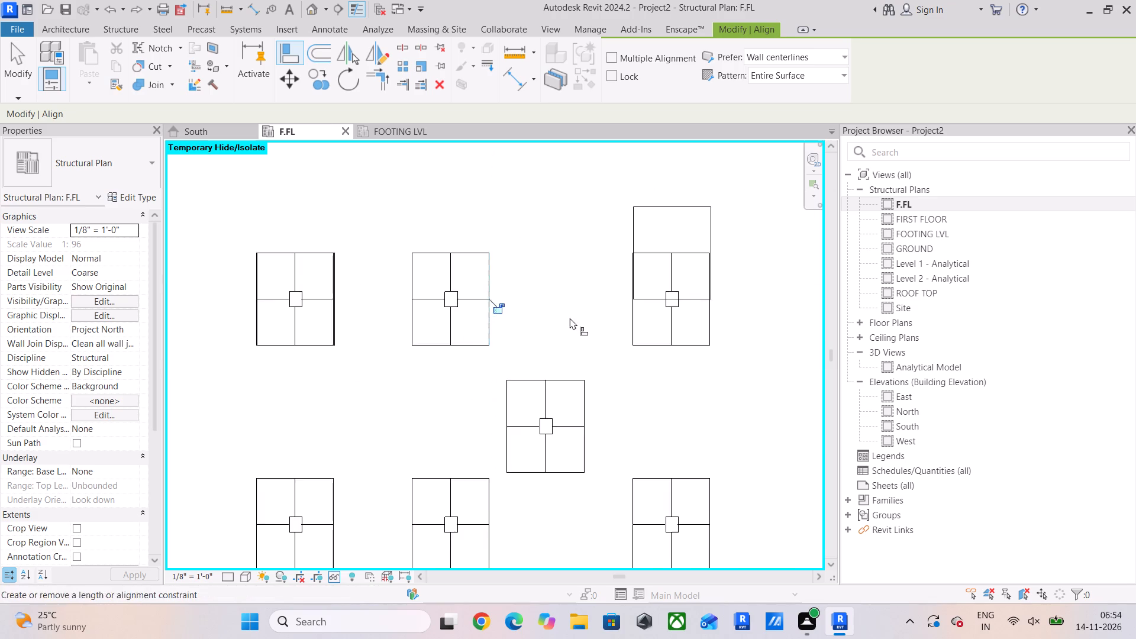
middle_drag(566, 320, 319, 367)
scroll(458, 350, up, 5)
click(430, 436)
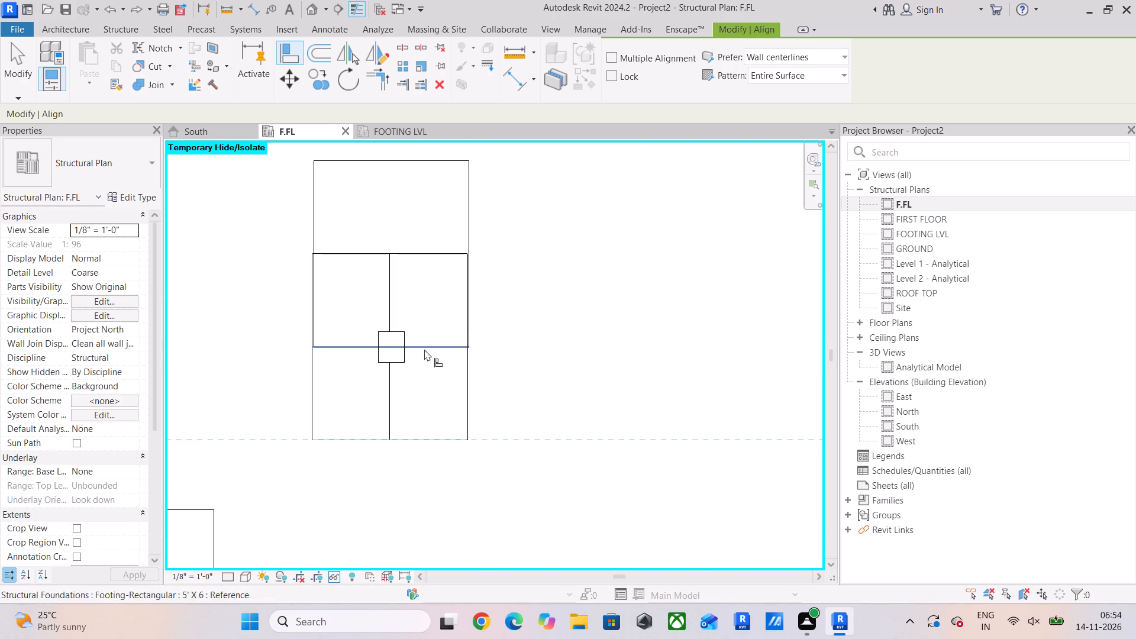
click(428, 347)
click(599, 396)
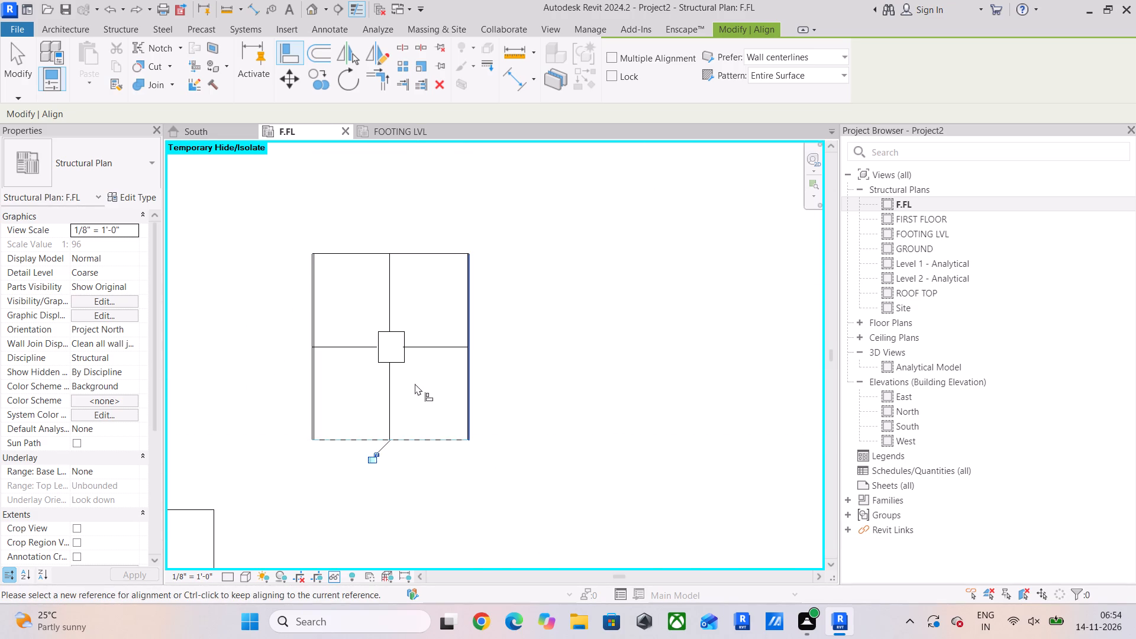
scroll(446, 368, up, 5)
scroll(493, 424, up, 2)
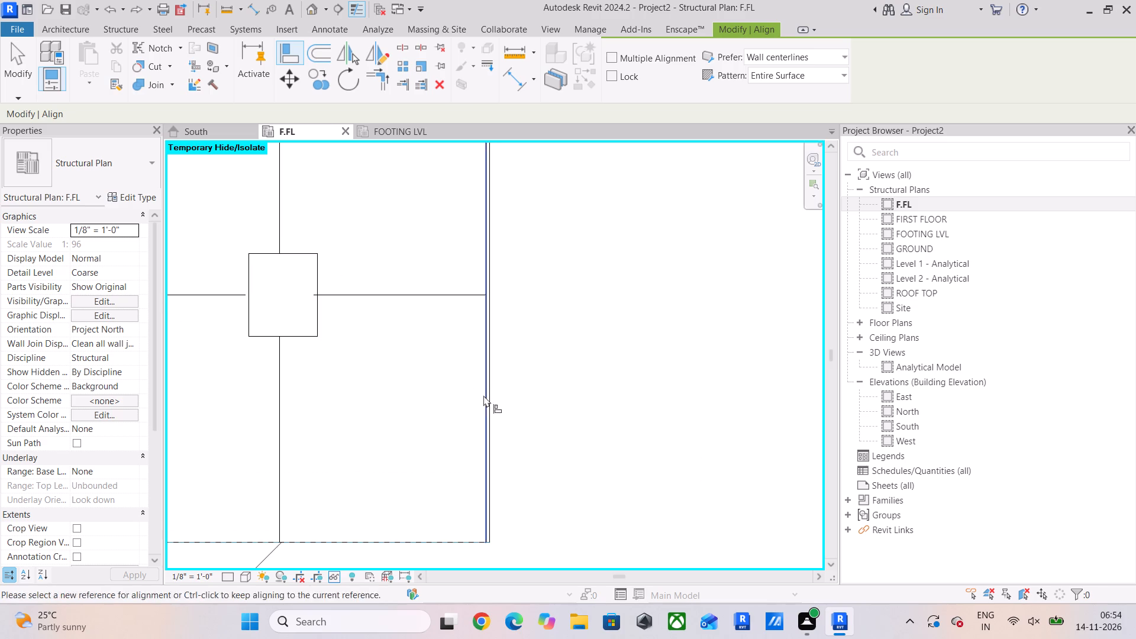
scroll(485, 378, up, 4)
click(482, 377)
click(496, 359)
scroll(337, 354, down, 2)
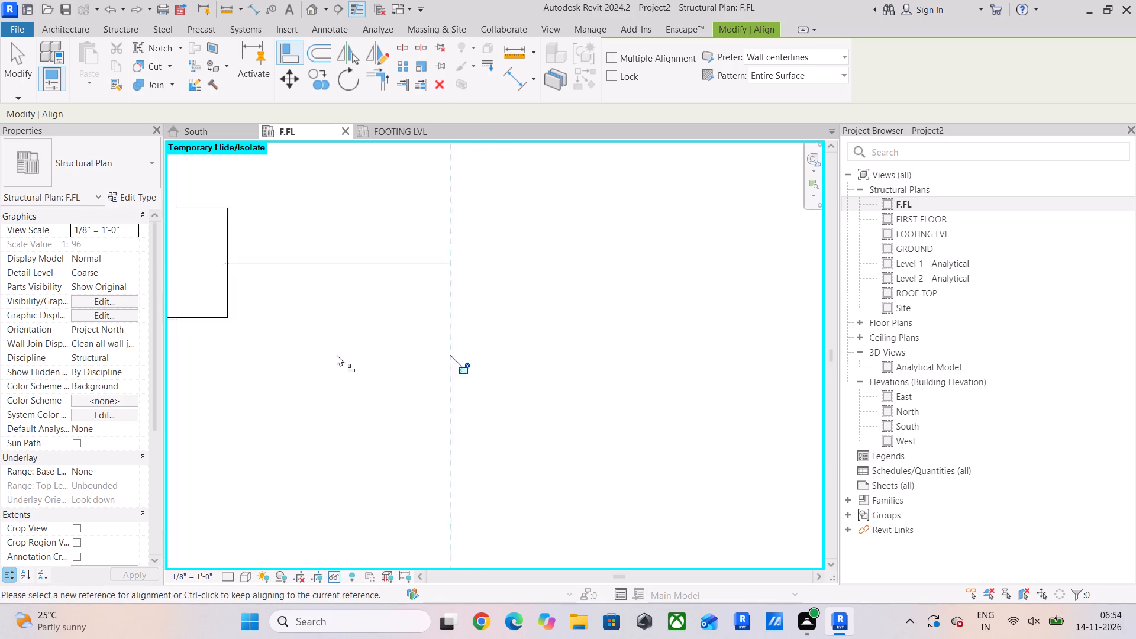
scroll(337, 354, down, 9)
middle_drag(343, 355, 604, 431)
scroll(557, 426, down, 6)
middle_drag(273, 418, 524, 412)
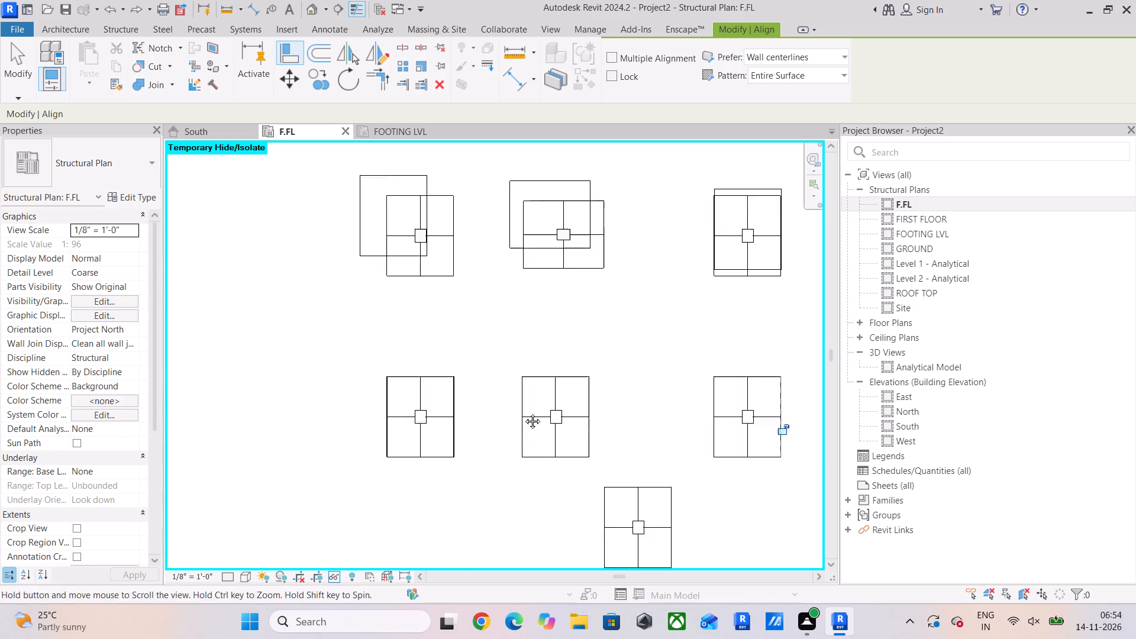
Align the left edge of the second row's leftmost footing with the left line of its detail outline.
middle_drag(524, 412, 527, 411)
scroll(474, 410, up, 6)
scroll(399, 375, up, 8)
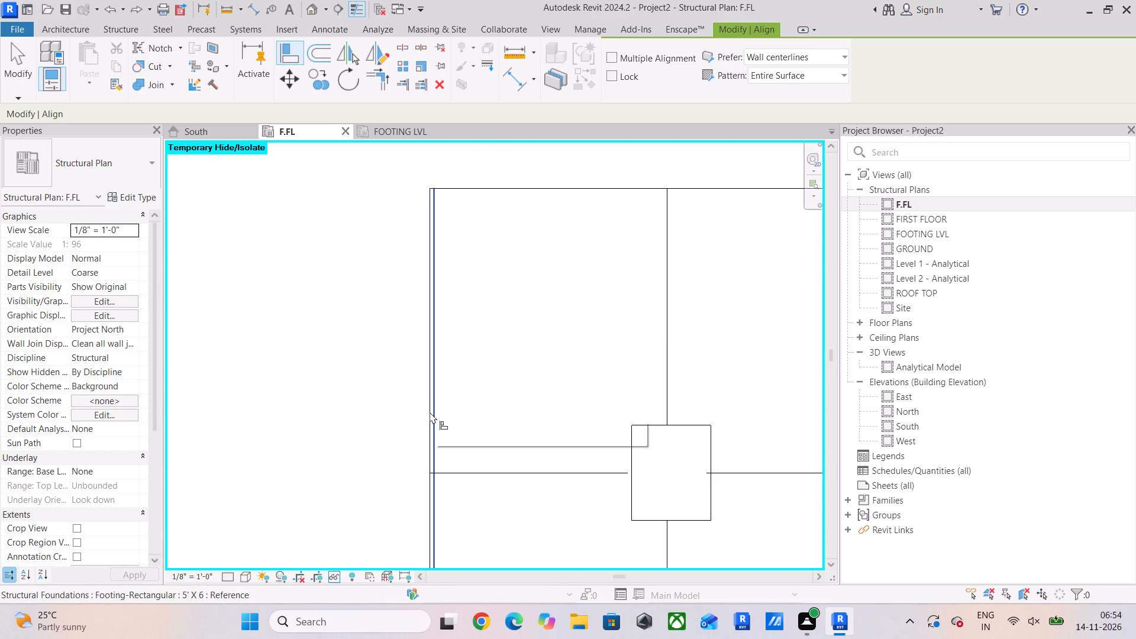
scroll(426, 421, up, 4)
click(432, 407)
click(445, 398)
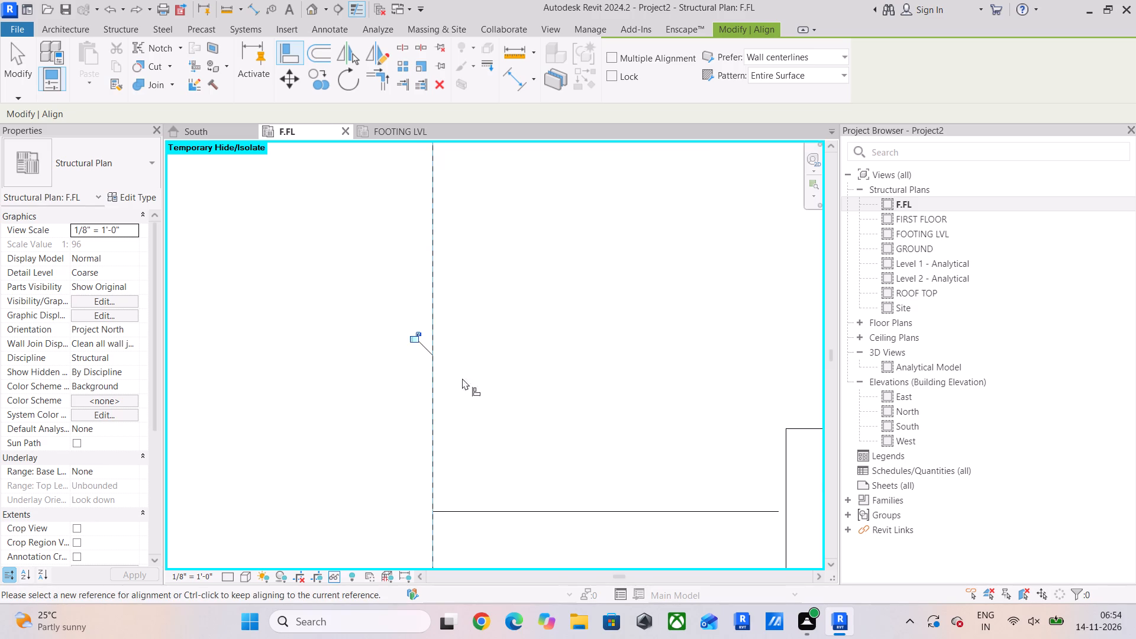
Align the right and top edges of the top row's leftmost footing with the matching lines of its detail outline.
scroll(496, 344, down, 11)
middle_drag(628, 333, 490, 546)
scroll(503, 424, down, 5)
middle_drag(525, 394, 525, 511)
scroll(493, 398, up, 8)
click(564, 313)
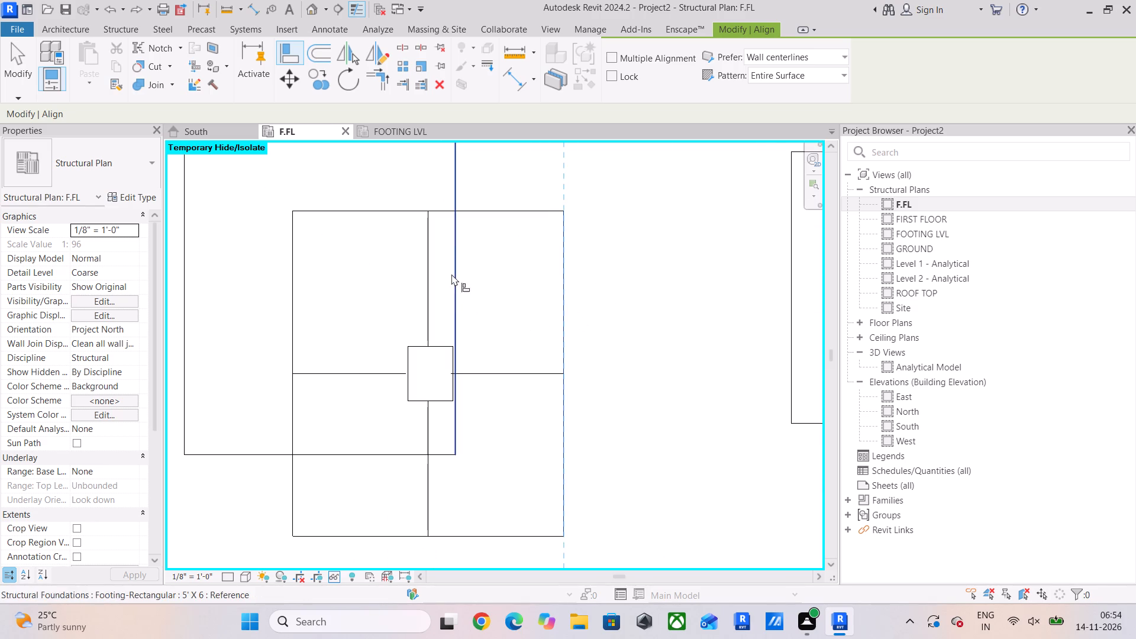
click(451, 274)
click(489, 211)
middle_drag(496, 229, 547, 523)
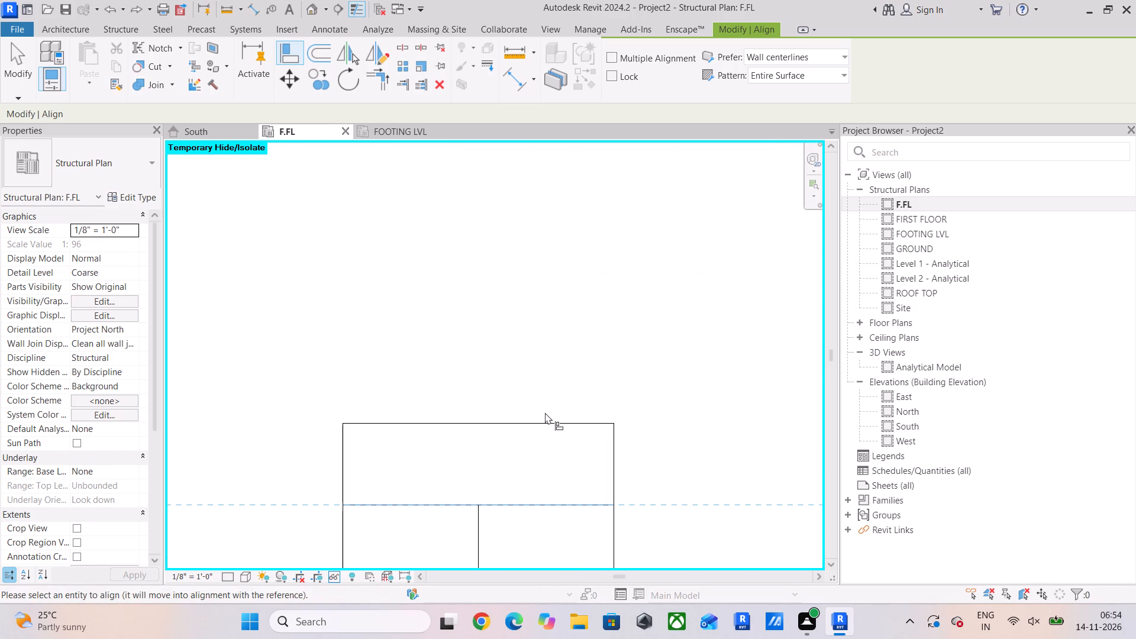
click(546, 419)
Align the top and right edges of the top row's middle footing with the matching lines of its detail outline.
scroll(547, 421, down, 5)
middle_drag(569, 428, 282, 318)
scroll(588, 372, up, 3)
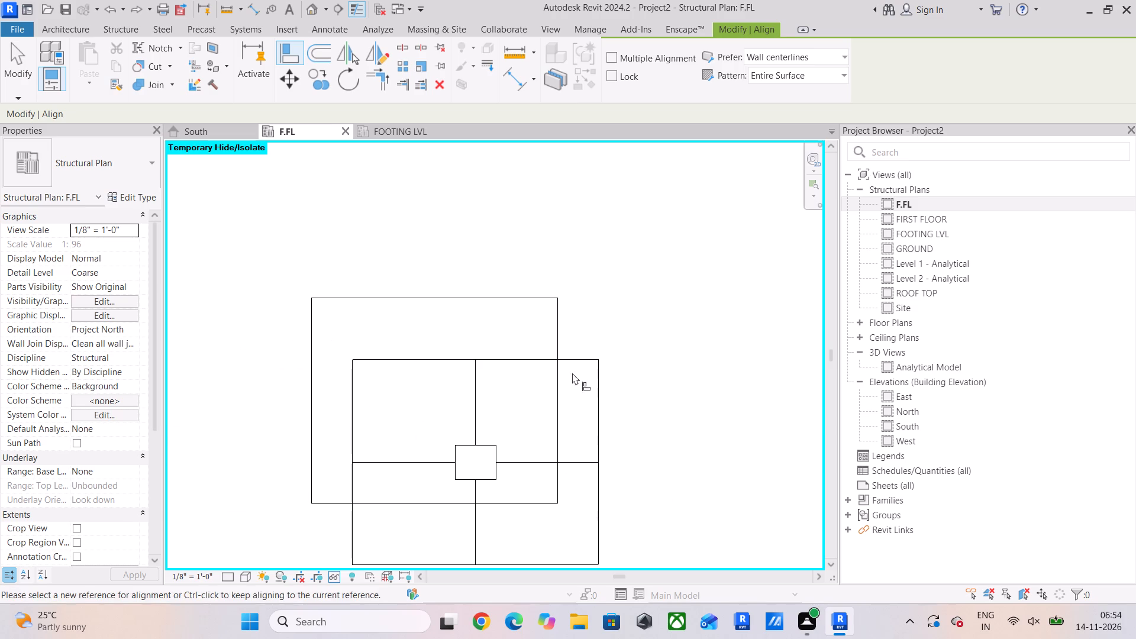
click(511, 362)
click(506, 297)
click(598, 398)
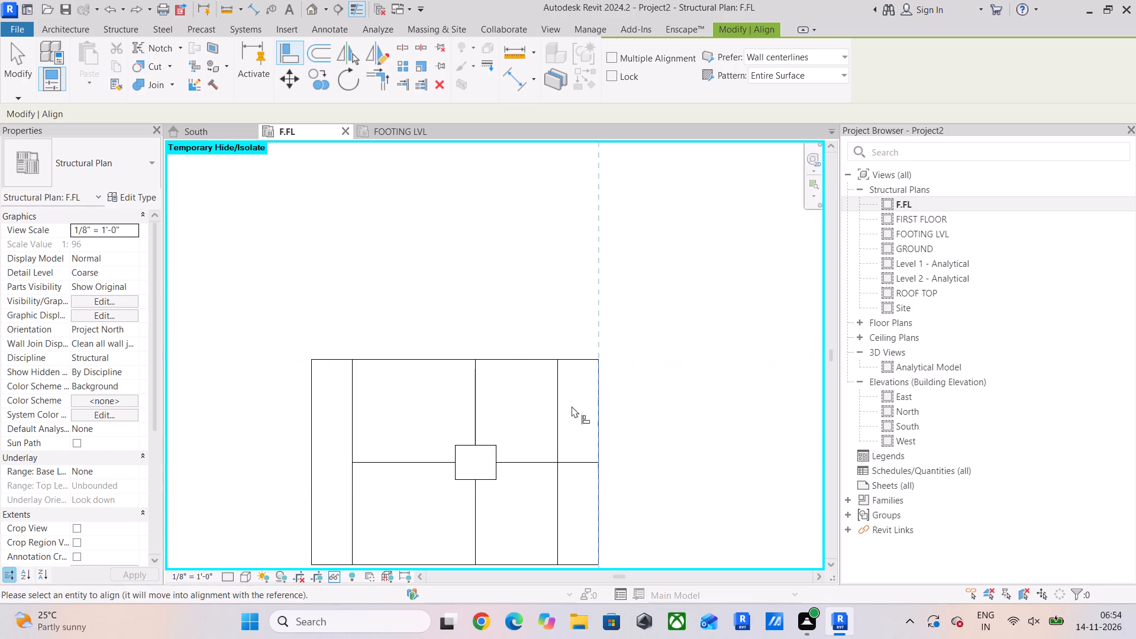
click(560, 412)
Align the top and left edges of the top row's rightmost footing with the matching lines of its detail outline.
scroll(616, 412, down, 5)
middle_drag(635, 414, 325, 429)
scroll(537, 382, up, 5)
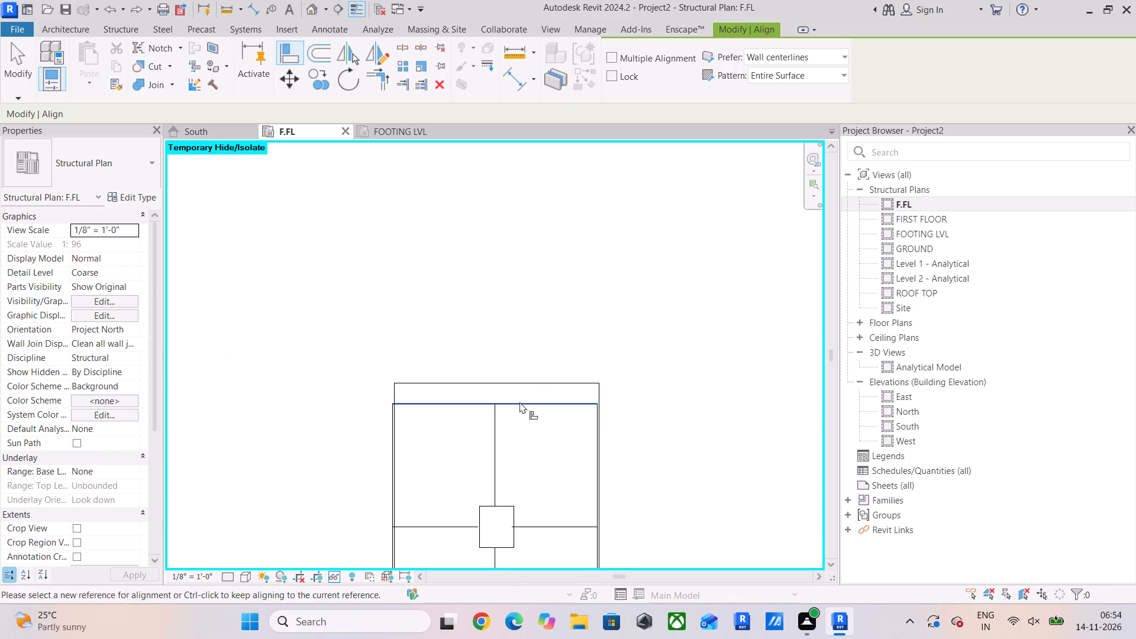
click(450, 406)
click(460, 383)
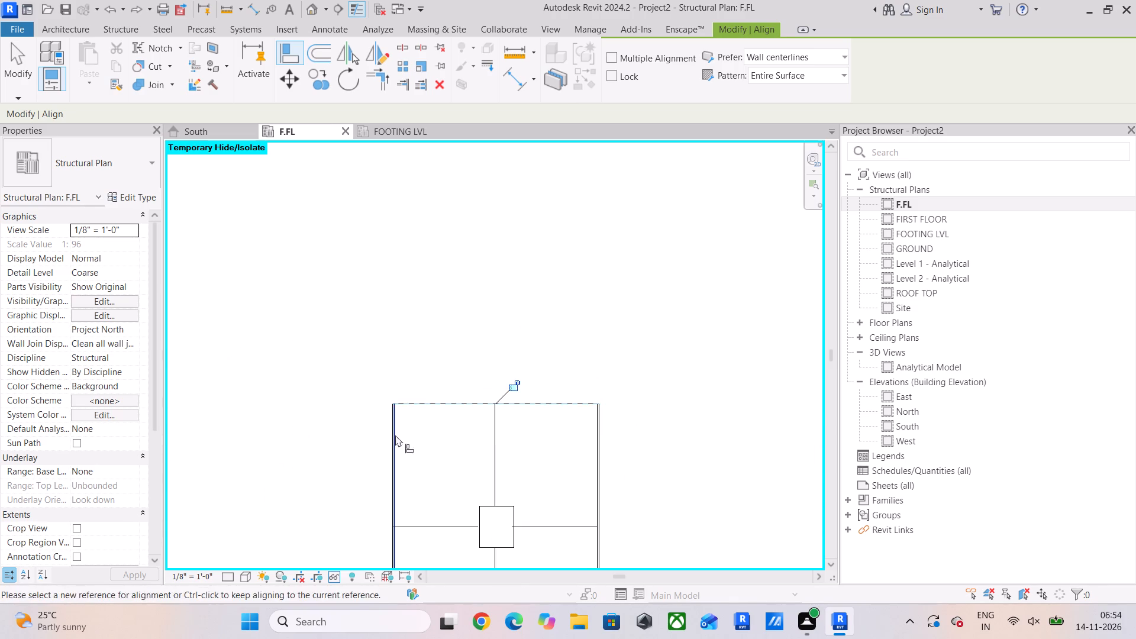
scroll(363, 409, up, 9)
click(432, 417)
click(448, 413)
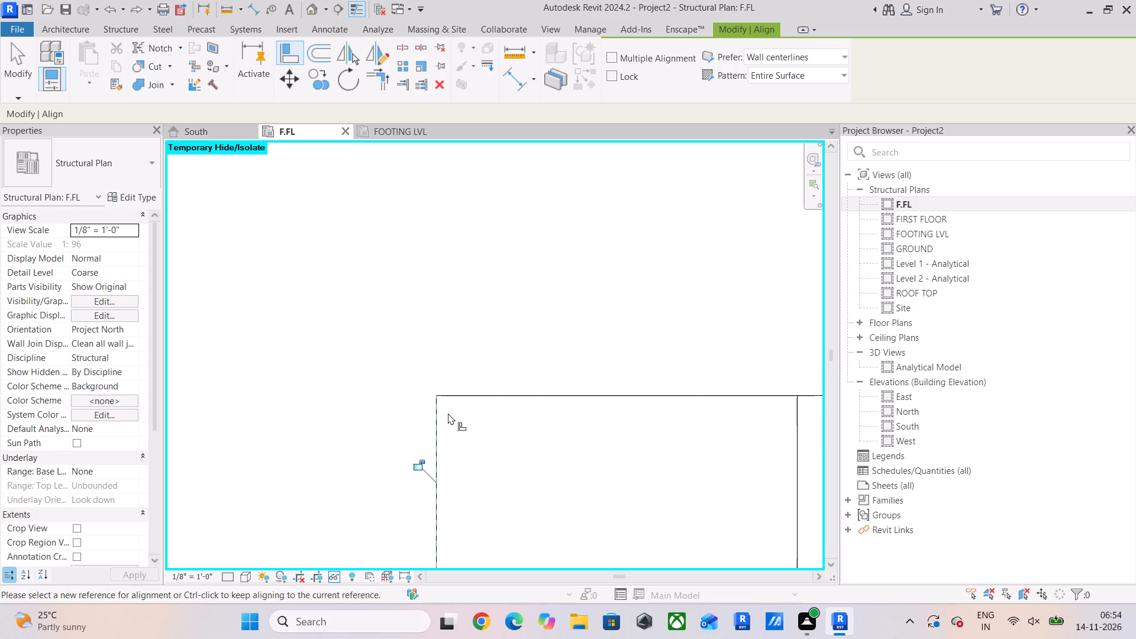
Review the footing layout across the F.FL plan and check the FOOTING LVL plan for the footings.
scroll(462, 423, down, 20)
scroll(462, 423, down, 1)
scroll(666, 486, down, 1)
middle_drag(666, 486, 641, 279)
scroll(646, 292, up, 1)
scroll(613, 409, down, 3)
middle_drag(613, 412, 568, 319)
scroll(524, 344, up, 5)
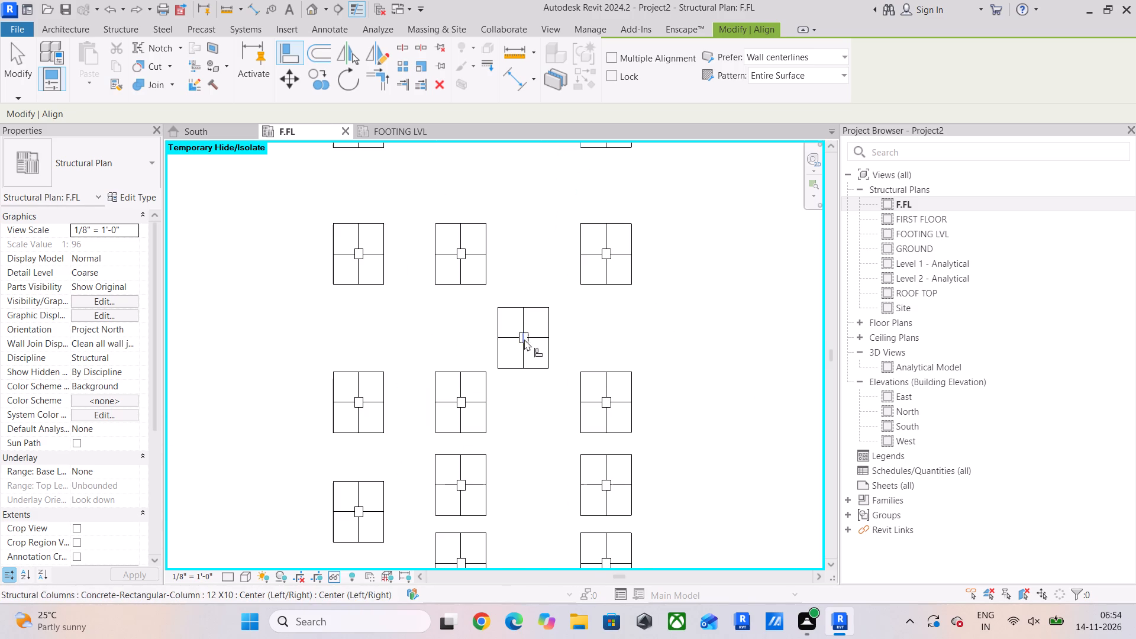
click(373, 131)
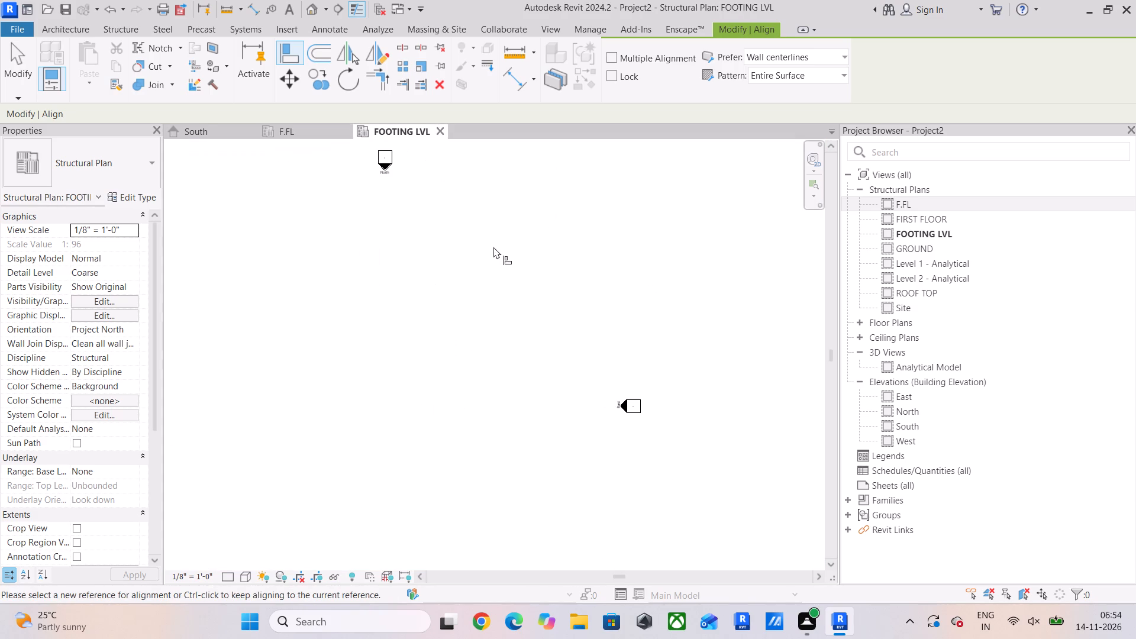
scroll(547, 402, down, 6)
middle_drag(527, 401, 593, 332)
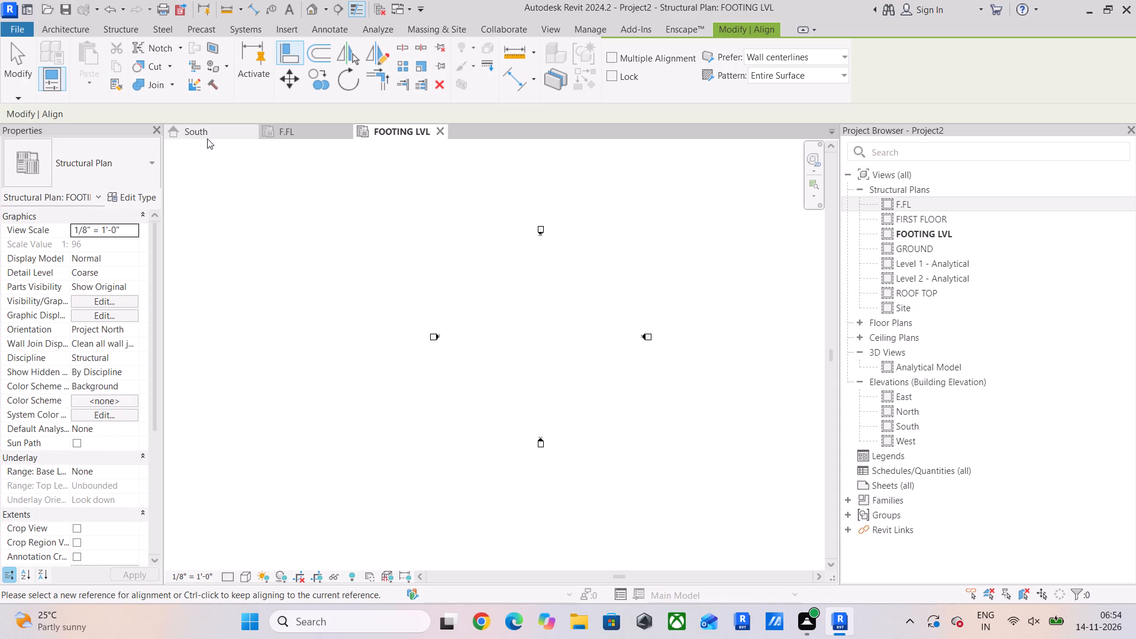
In the South elevation, leave the Align command and temporarily hide the linked model MY PLAN.rvt.
click(206, 138)
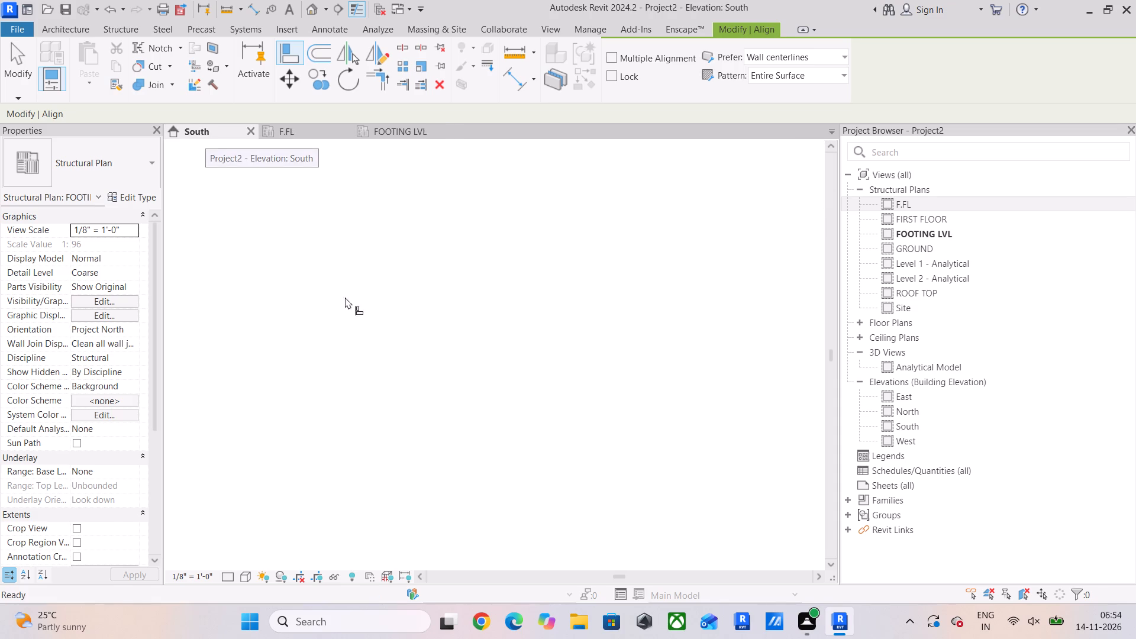
scroll(464, 367, up, 5)
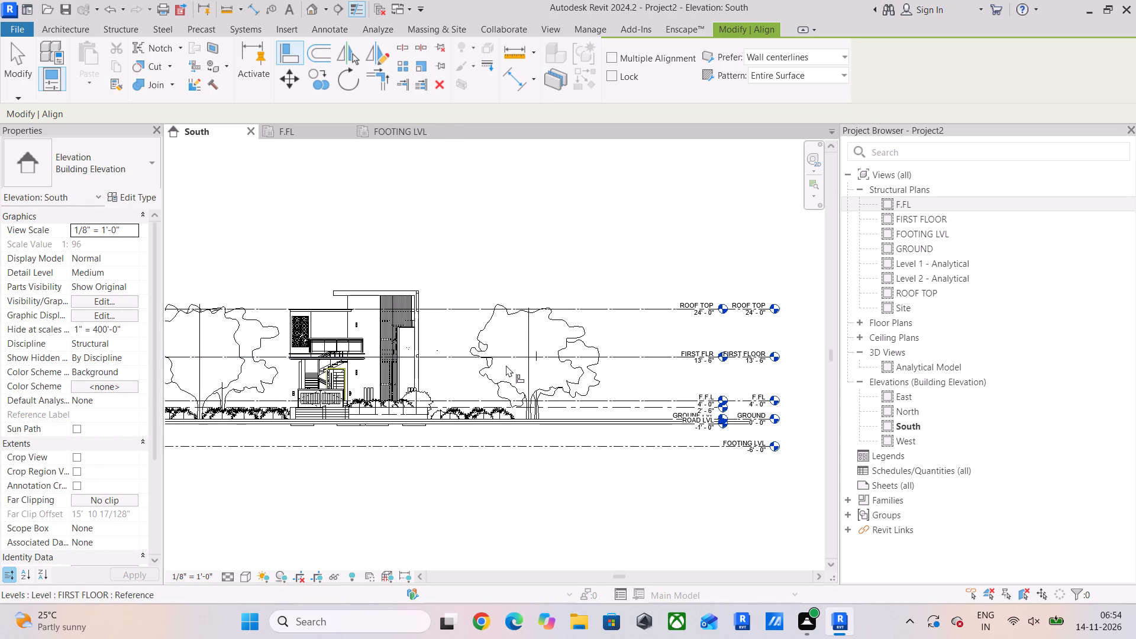
key(Escape)
key(Escape)
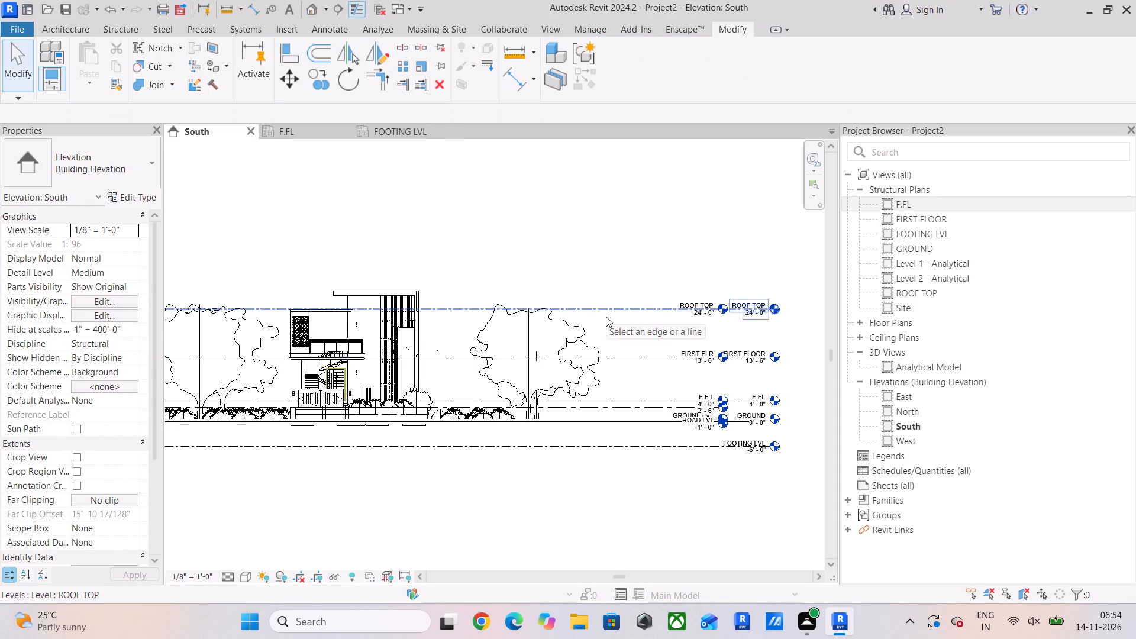
click(400, 298)
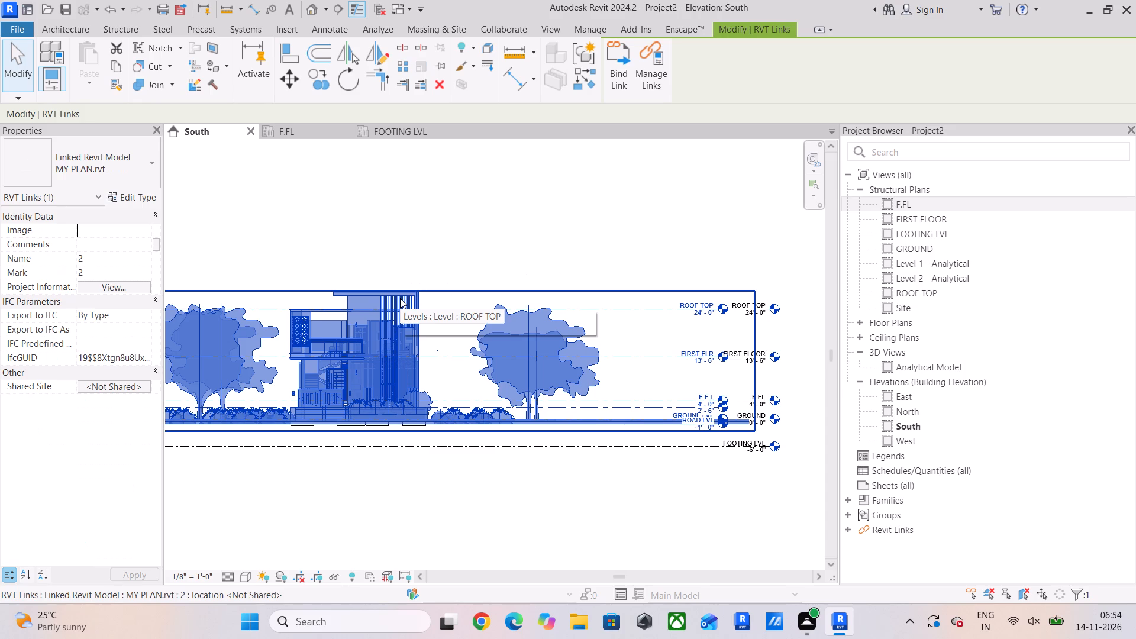
text(HH)
Select all the 5' X 6 footings in the South elevation and set their level to FOOTING LVL.
scroll(356, 430, up, 10)
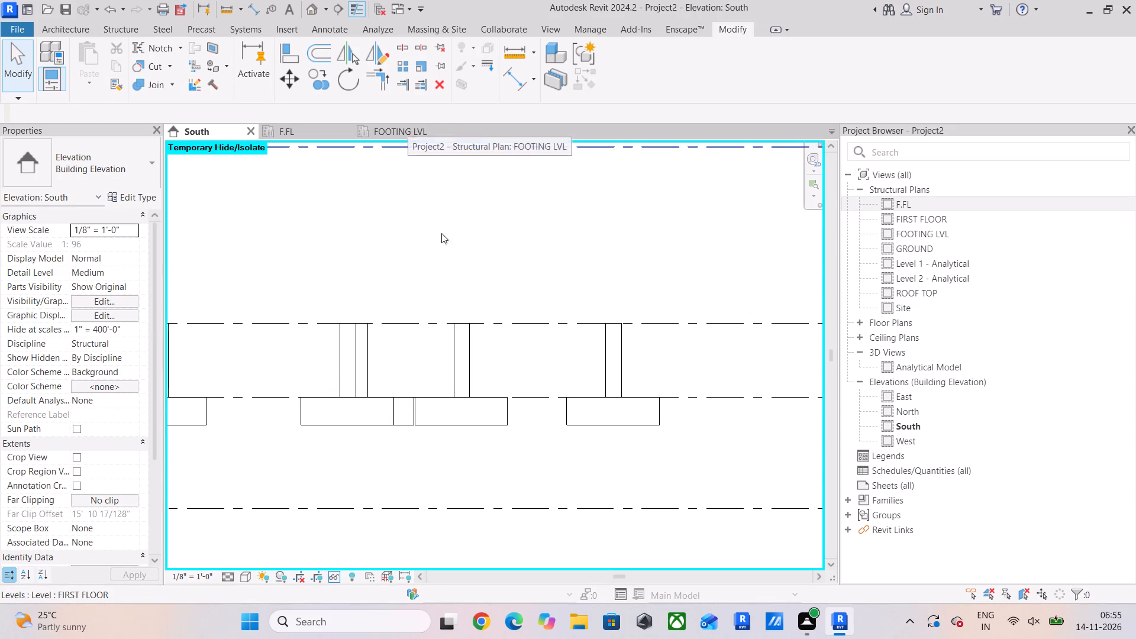
scroll(497, 445, down, 9)
middle_drag(638, 430, 443, 318)
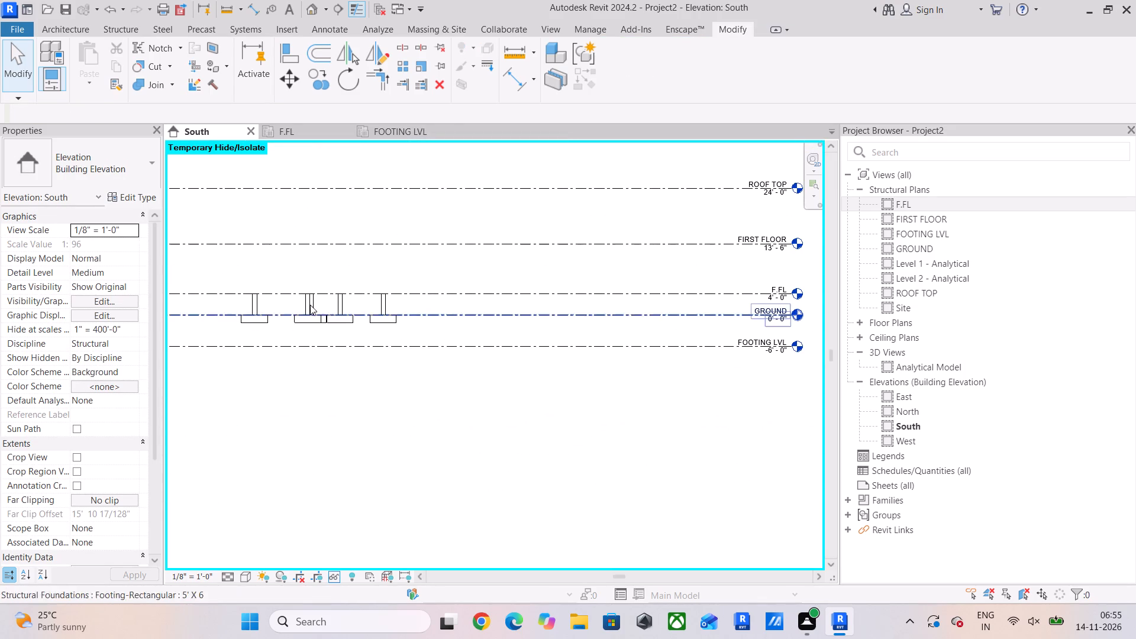
scroll(211, 295, up, 4)
scroll(283, 328, down, 5)
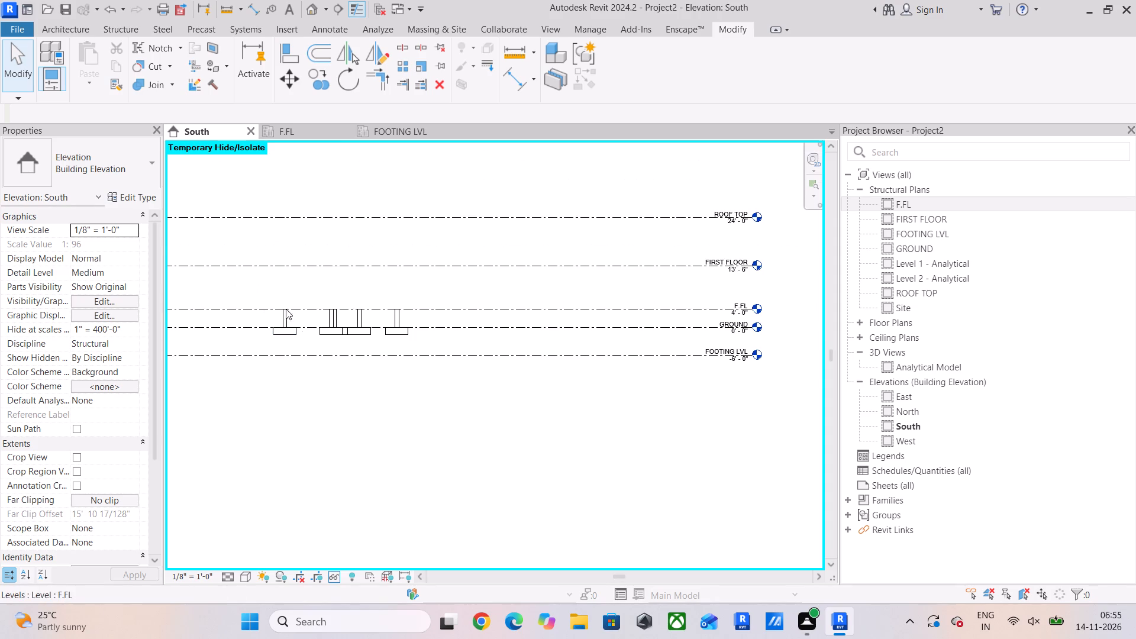
scroll(268, 306, up, 4)
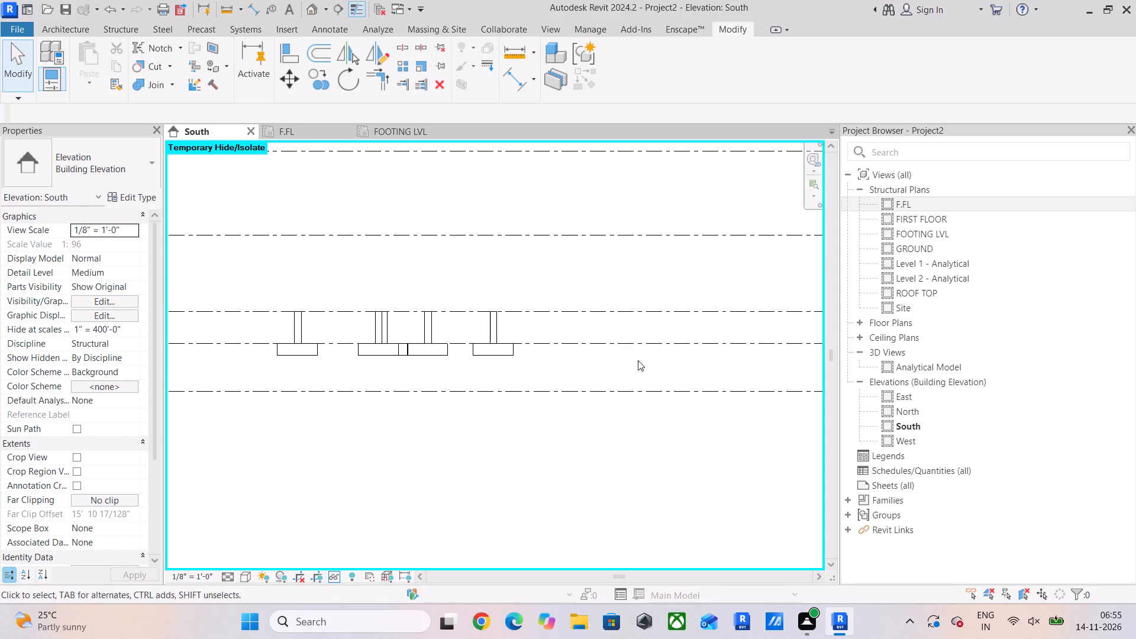
drag(238, 321, 621, 380)
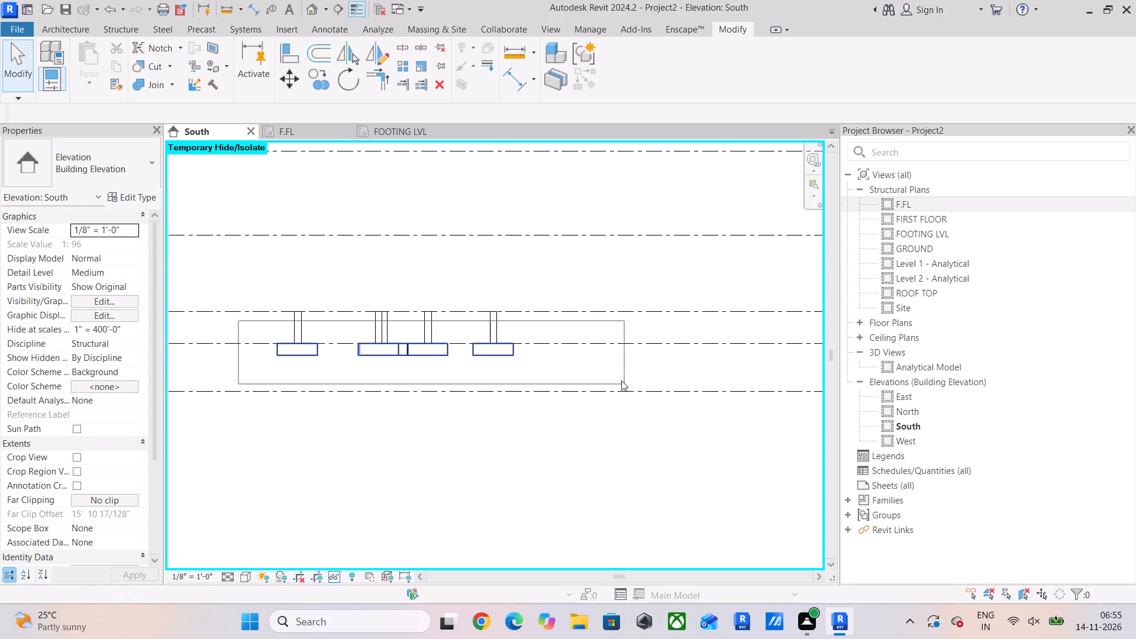
drag(621, 380, 608, 370)
click(134, 231)
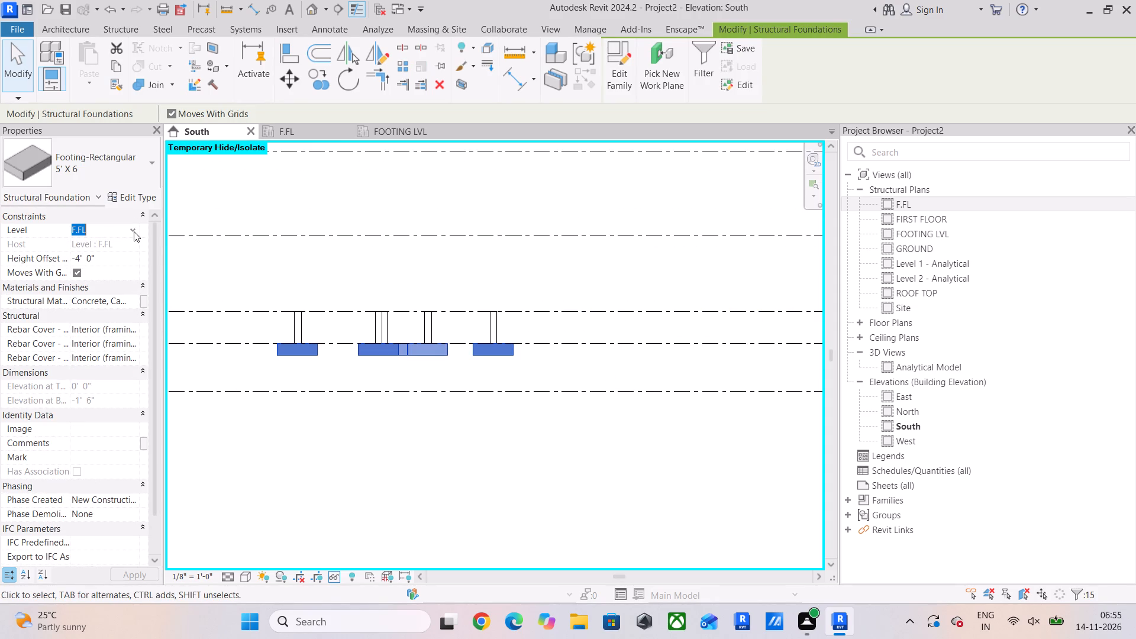
click(108, 243)
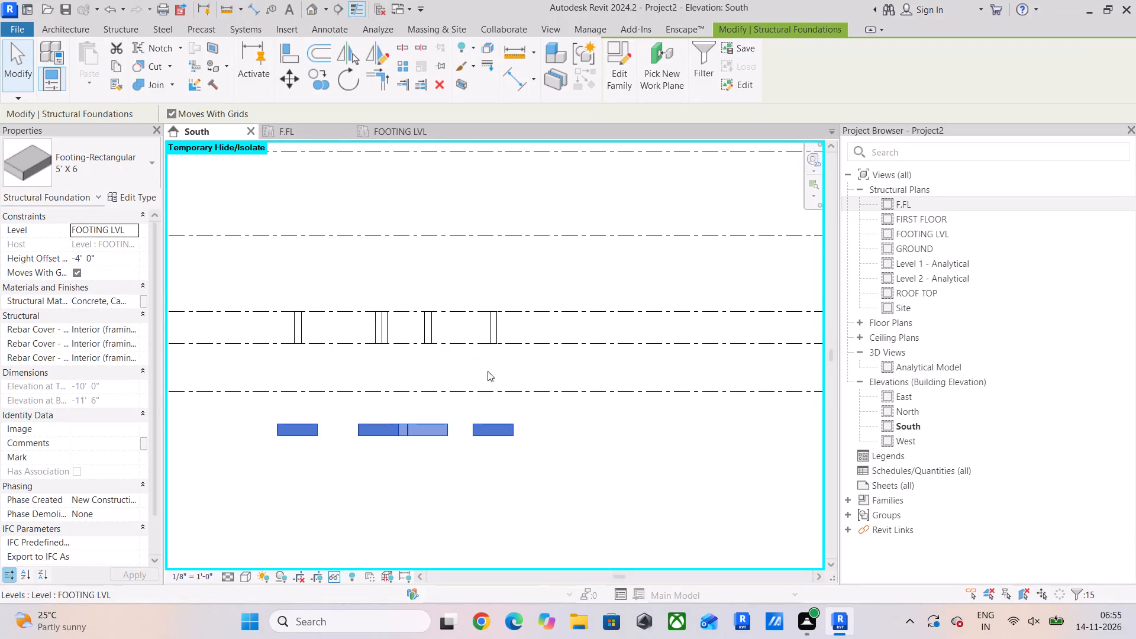
Select all the 12 X10 columns and set their top level to GROUND and base level to FOOTING LVL.
drag(260, 287, 589, 368)
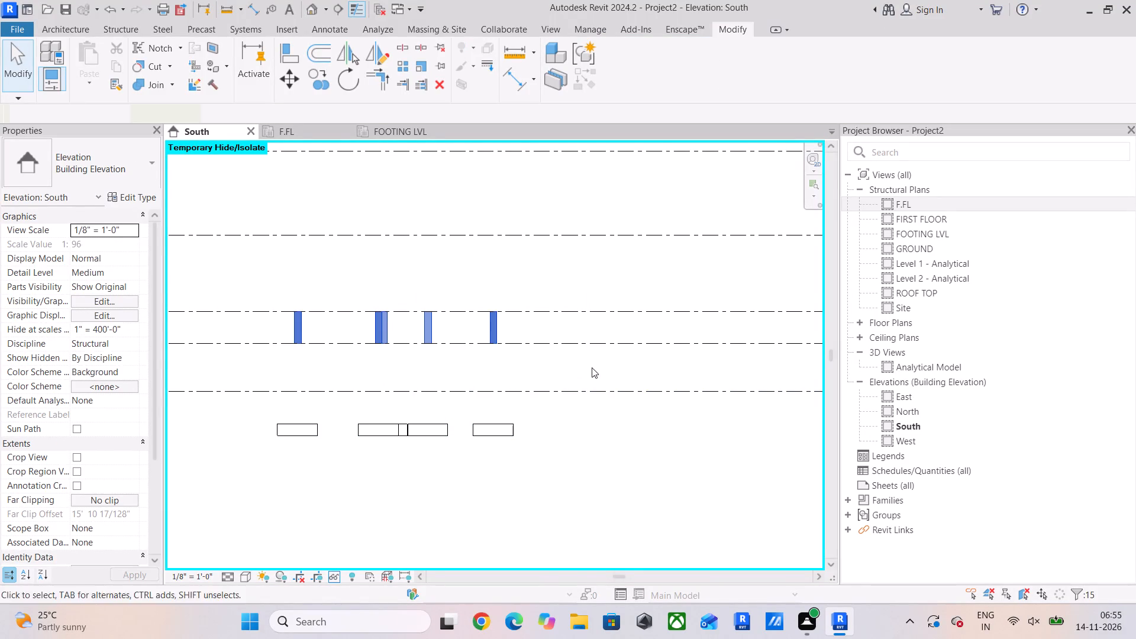
click(136, 256)
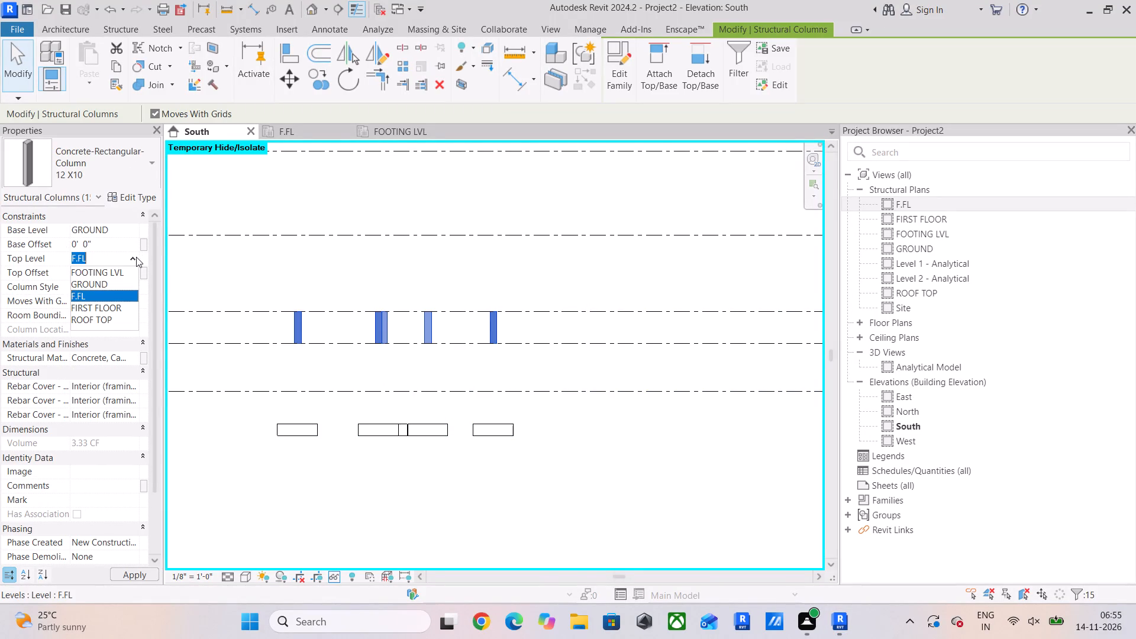
click(89, 280)
click(128, 230)
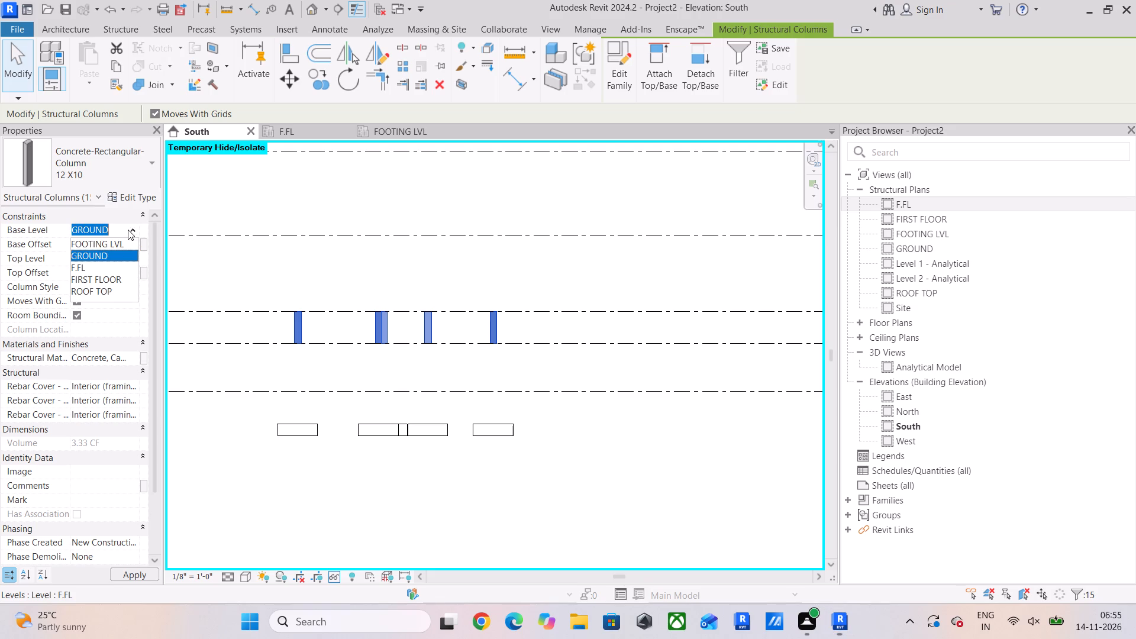
click(104, 242)
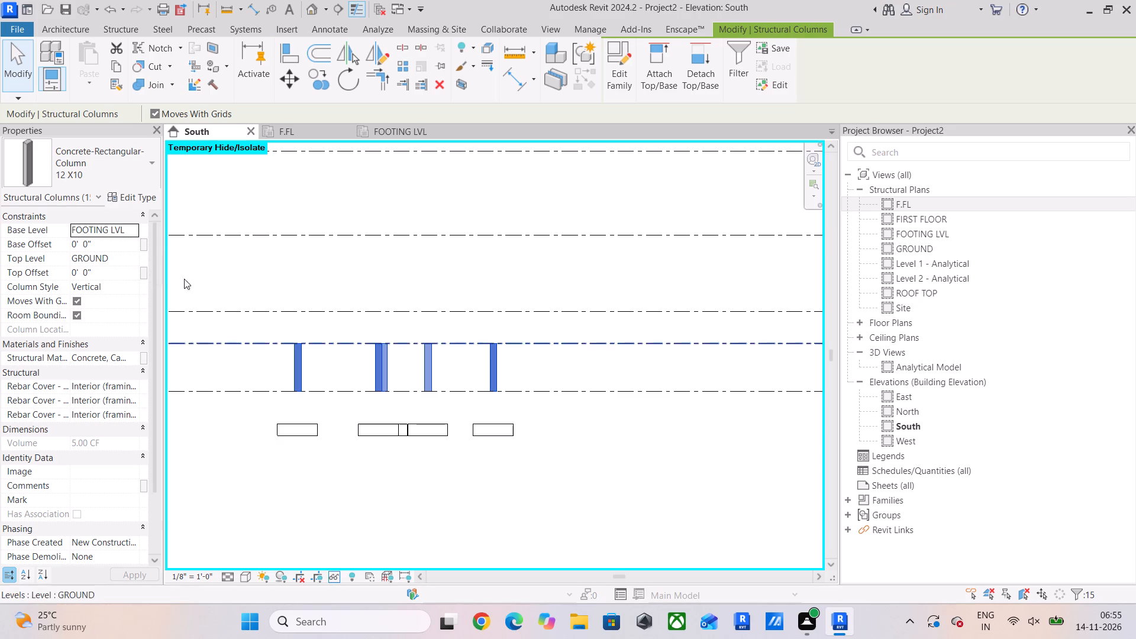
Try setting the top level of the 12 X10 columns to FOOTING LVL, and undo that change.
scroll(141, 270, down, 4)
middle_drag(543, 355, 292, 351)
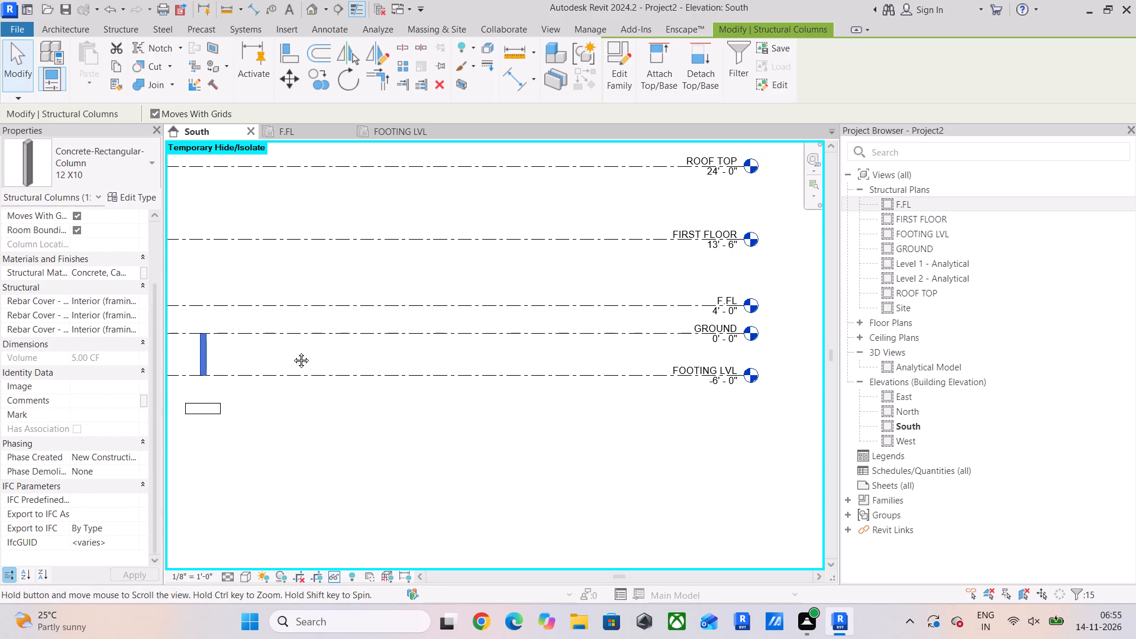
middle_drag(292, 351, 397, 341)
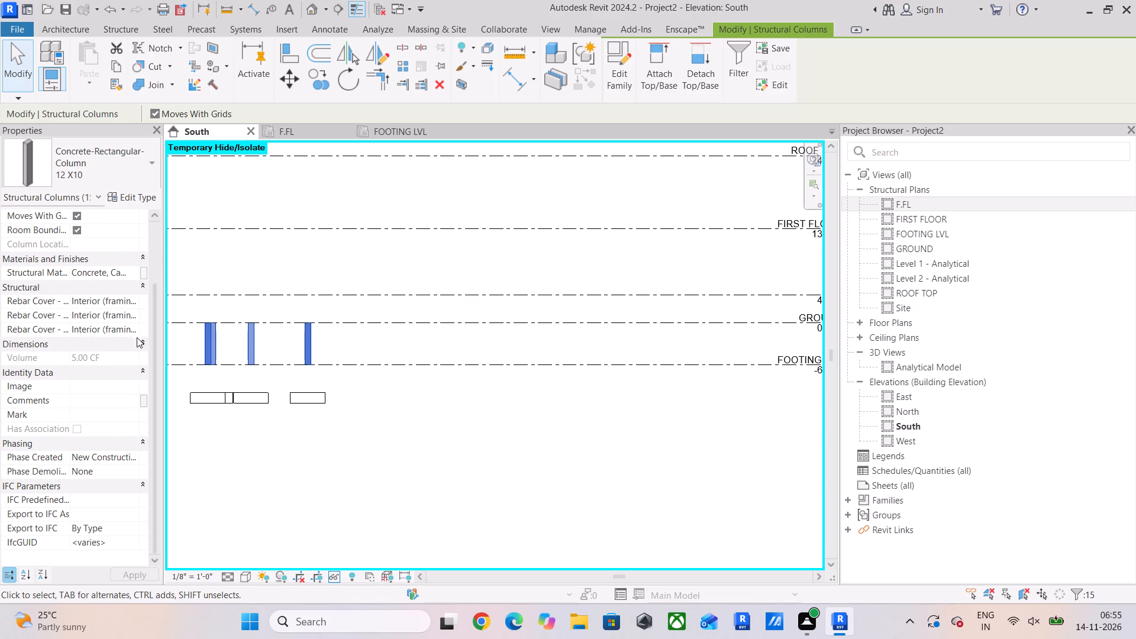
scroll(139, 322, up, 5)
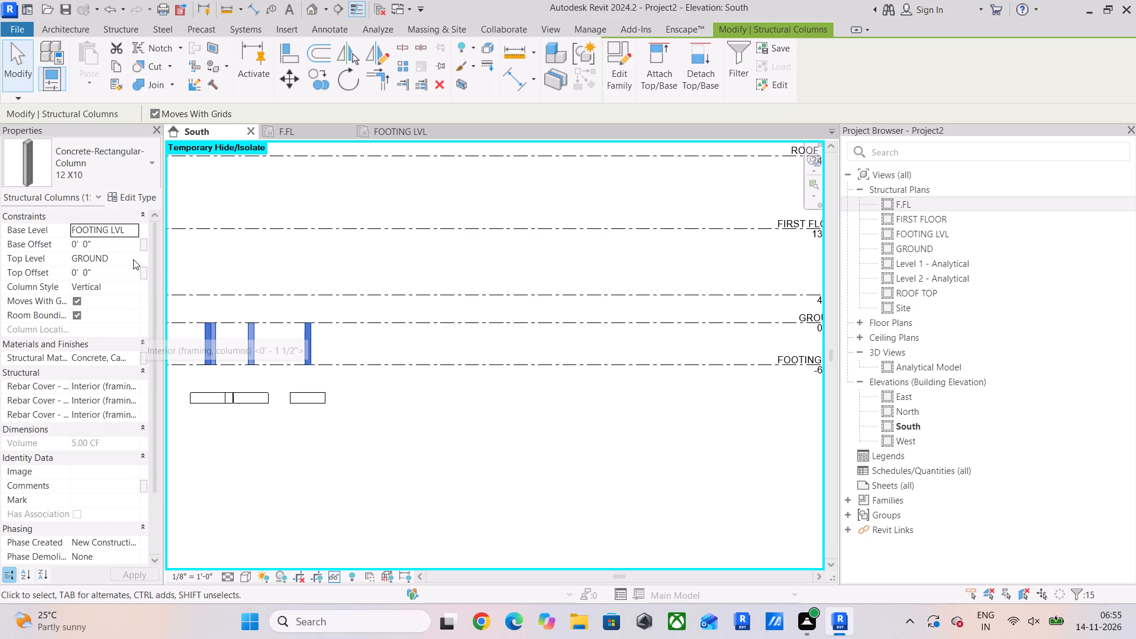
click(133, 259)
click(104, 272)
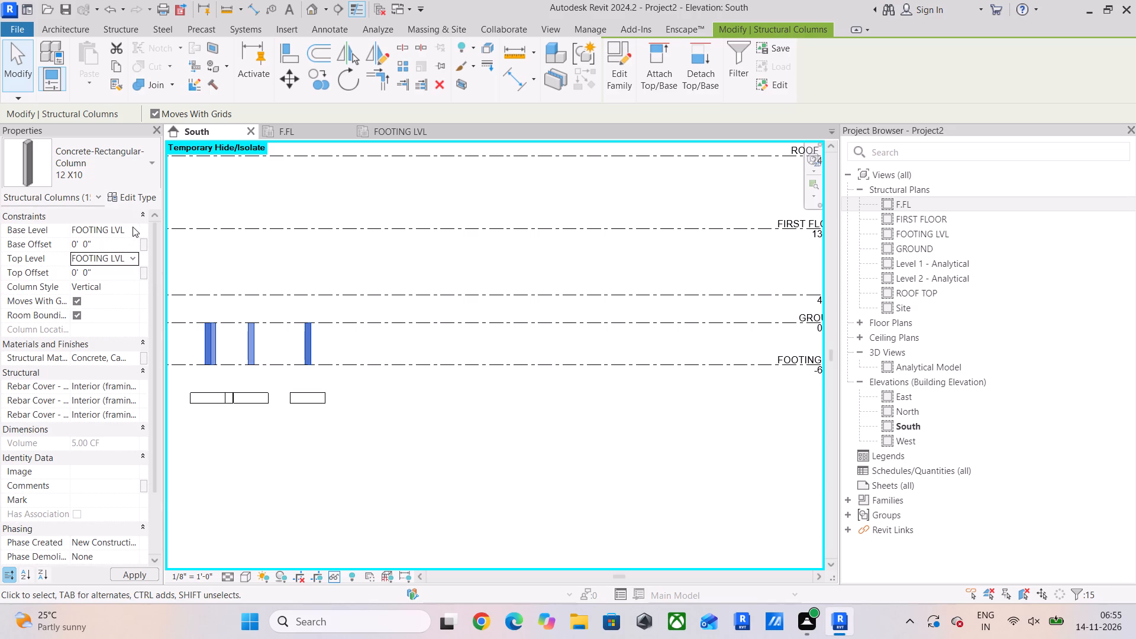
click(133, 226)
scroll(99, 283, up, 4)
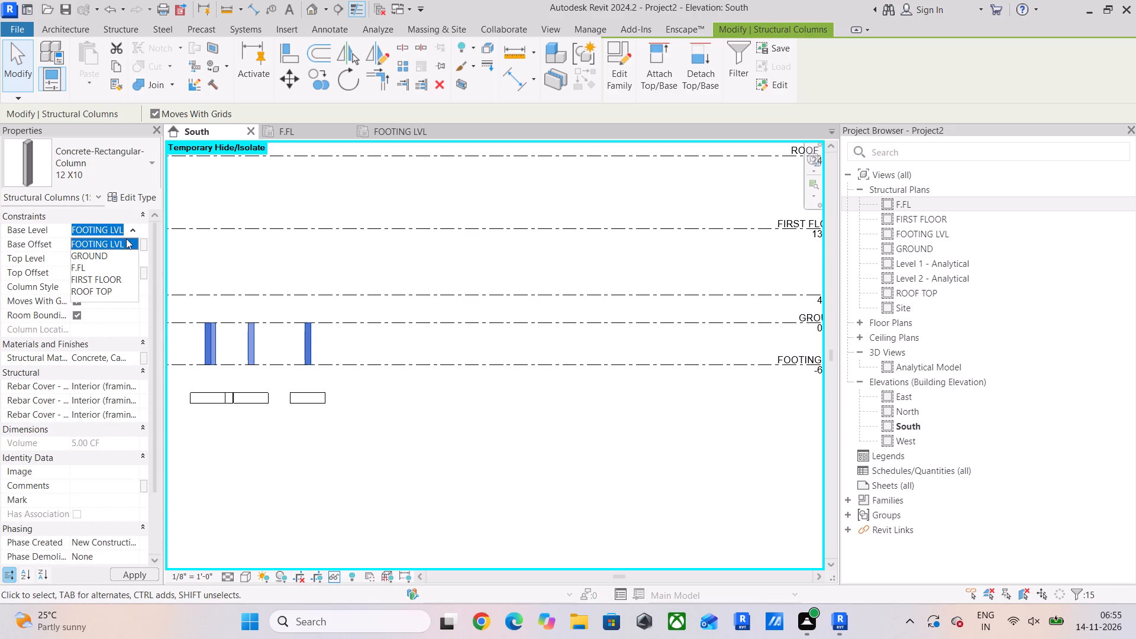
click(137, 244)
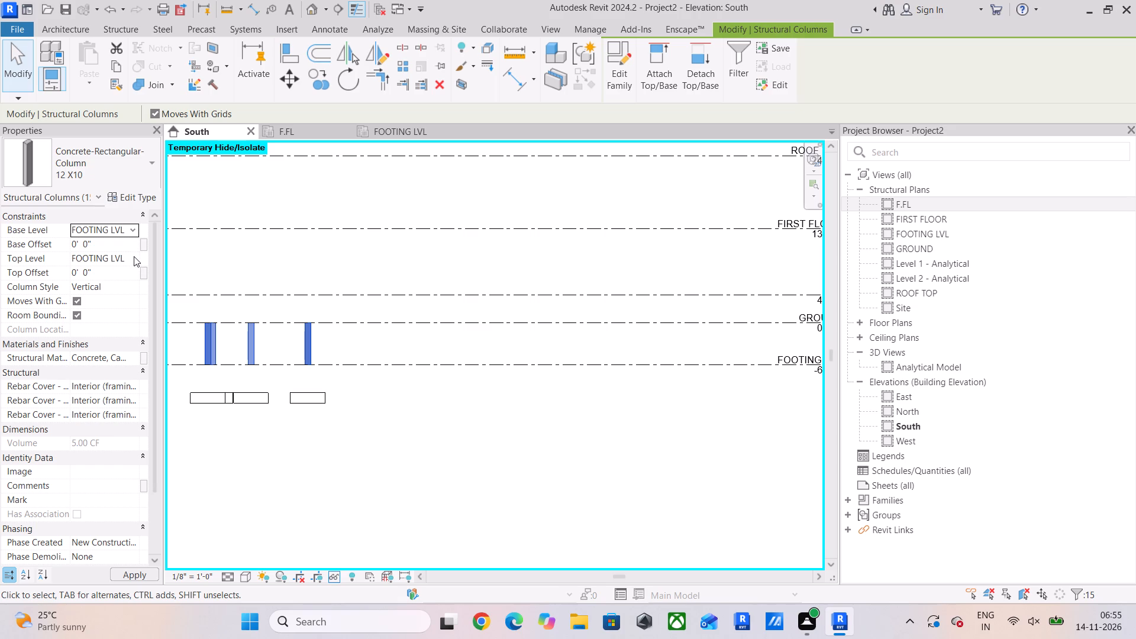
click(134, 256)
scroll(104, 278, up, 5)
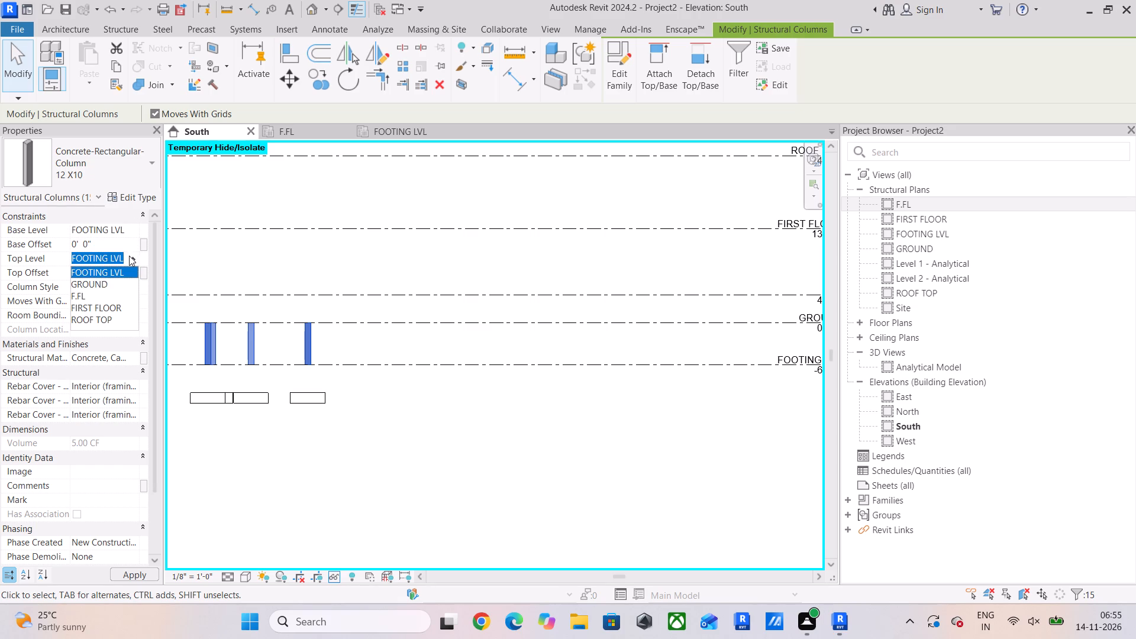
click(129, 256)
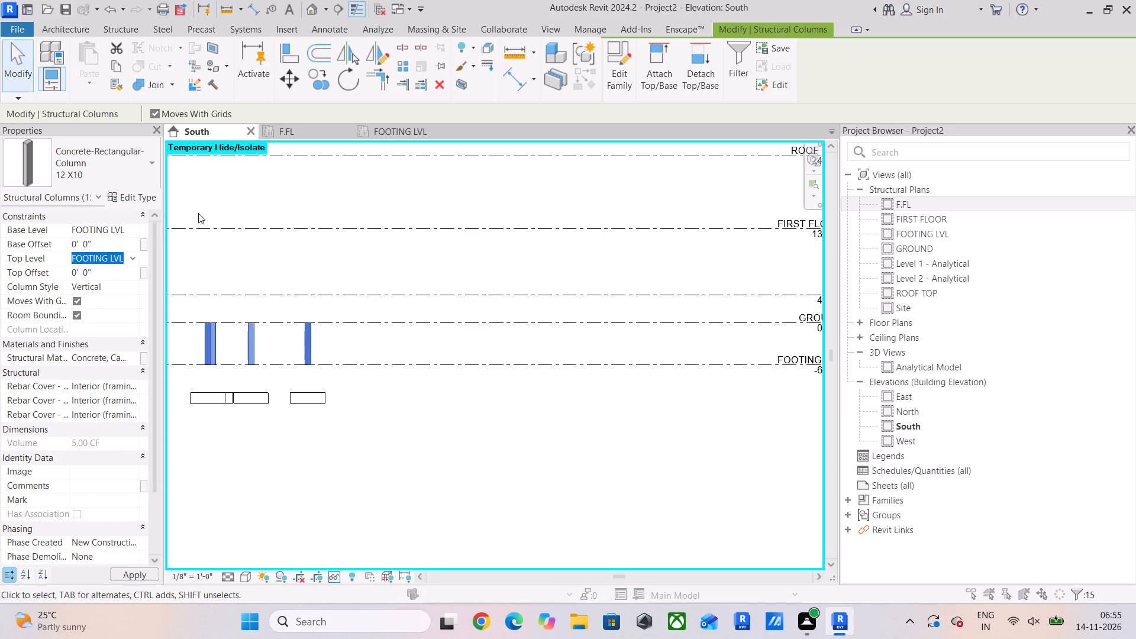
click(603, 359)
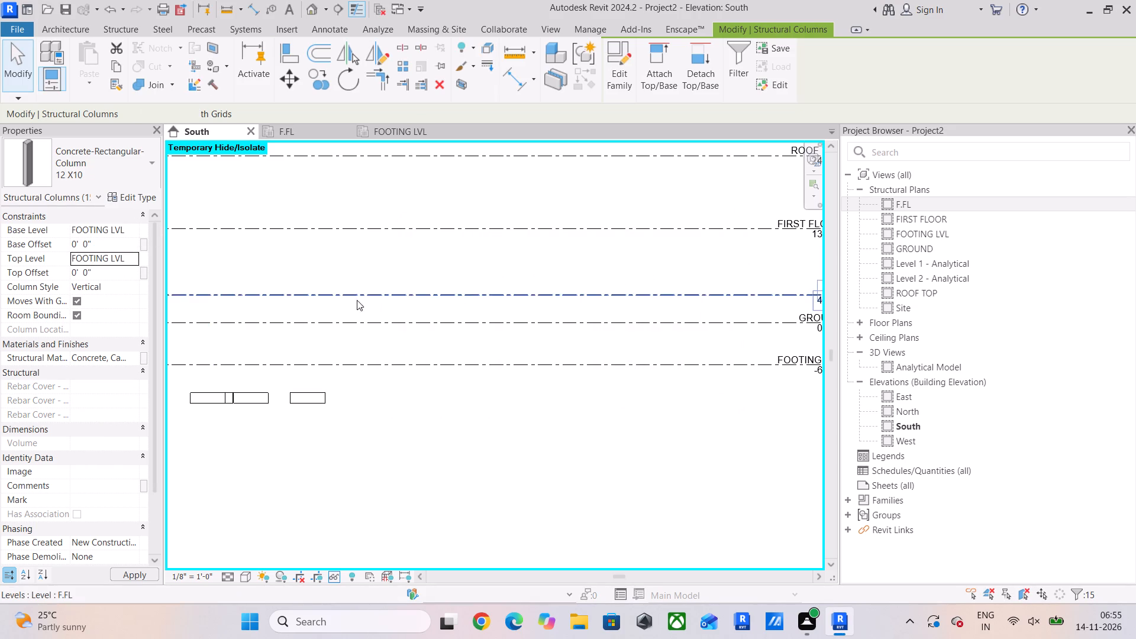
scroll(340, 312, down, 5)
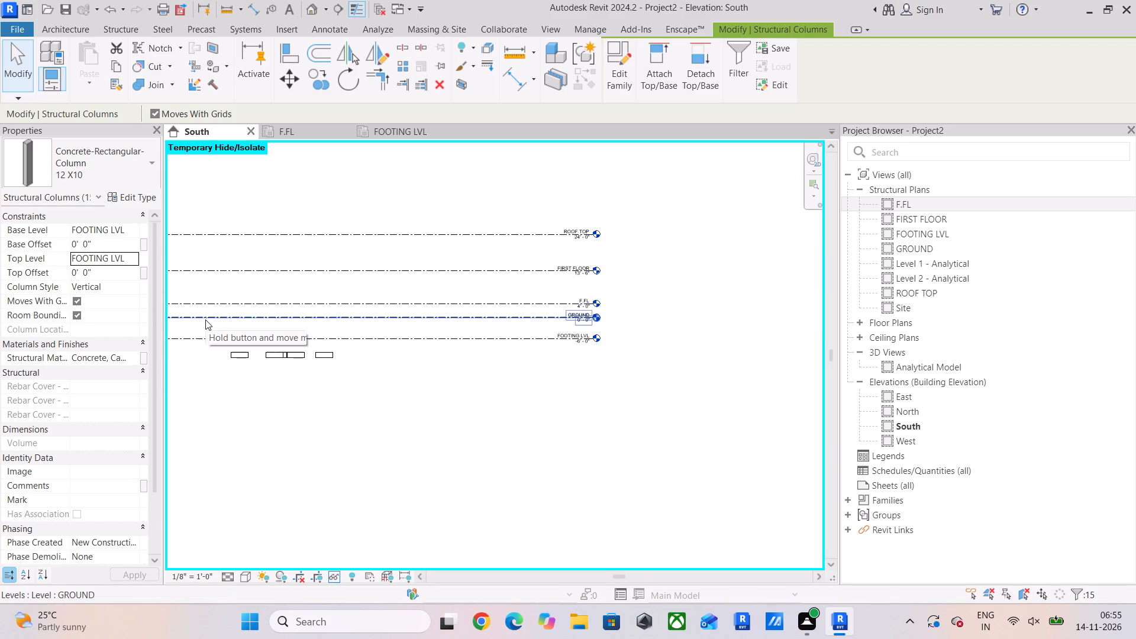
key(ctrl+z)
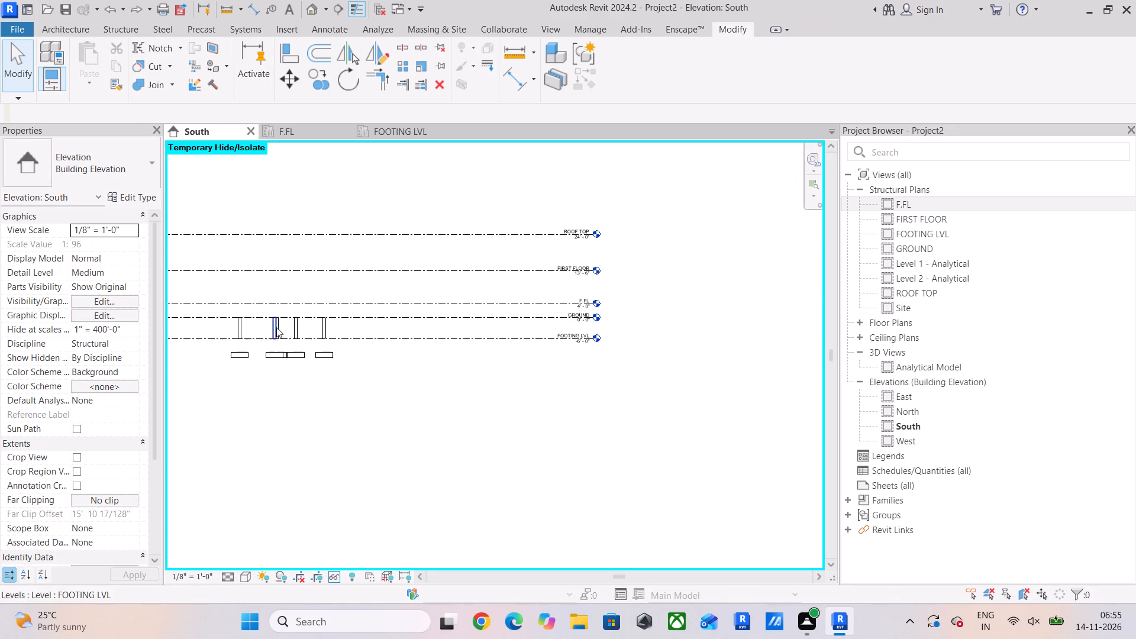
Select all the 12 X10 columns and move them about 4' down, with Constrain off, so their bases meet the footing tops.
scroll(279, 315, up, 7)
middle_drag(328, 356, 598, 318)
drag(692, 293, 375, 296)
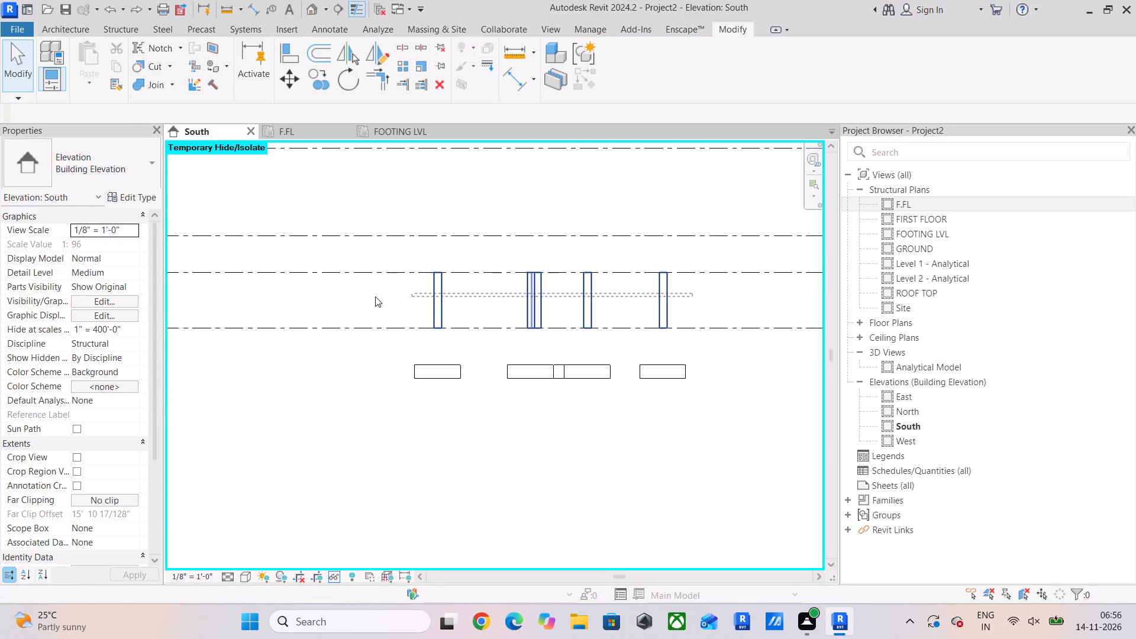
drag(375, 296, 352, 296)
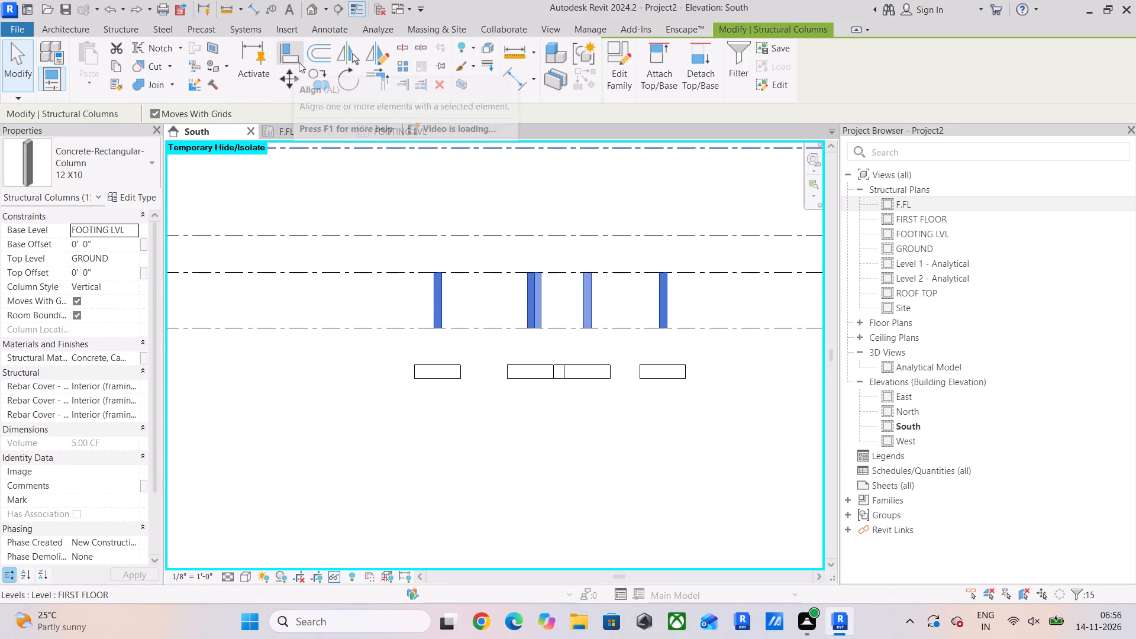
click(286, 75)
scroll(444, 312, up, 7)
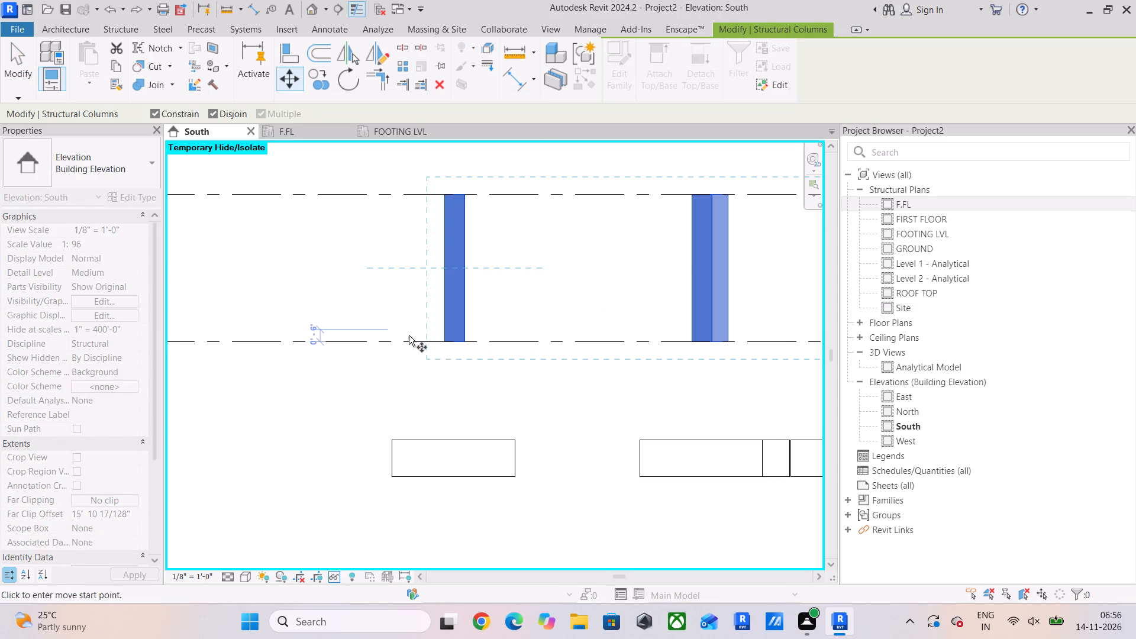
drag(446, 340, 447, 345)
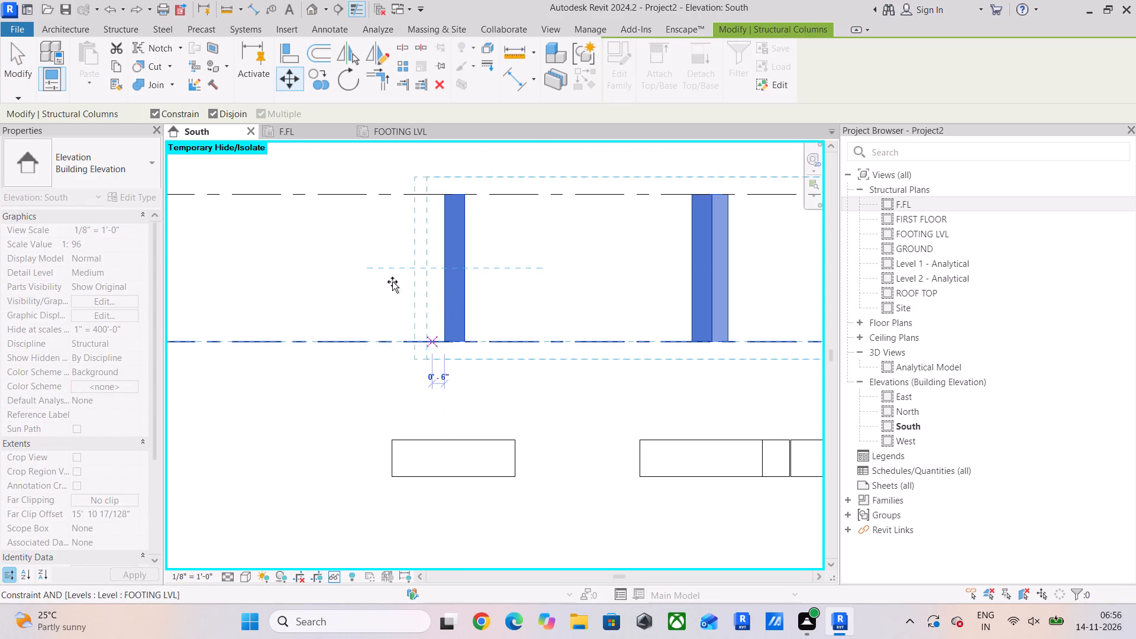
click(157, 112)
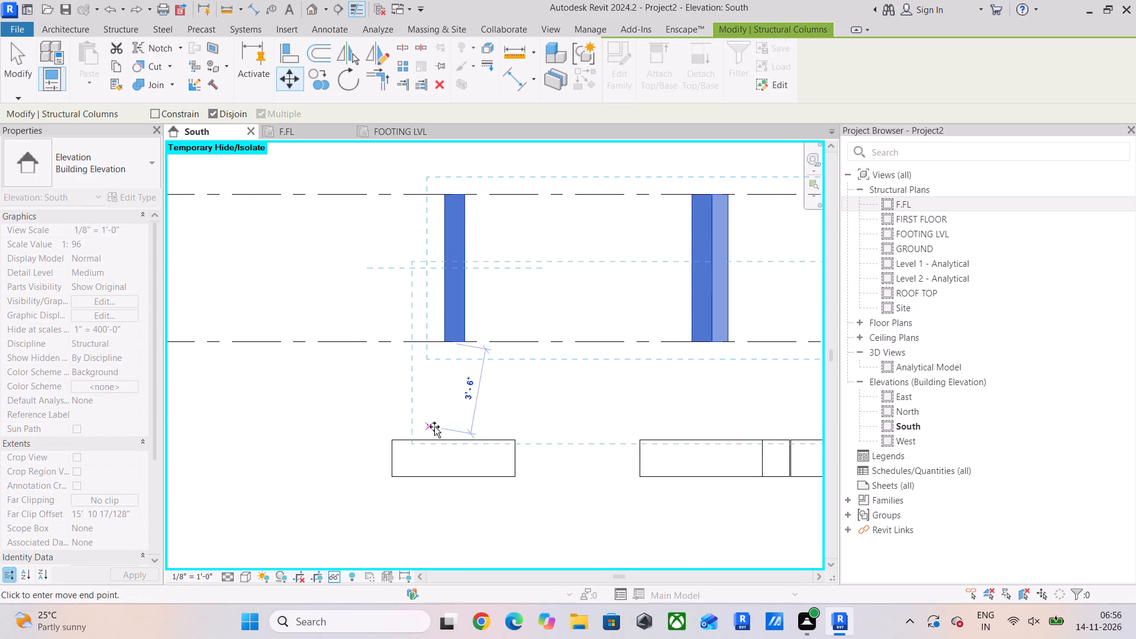
click(440, 440)
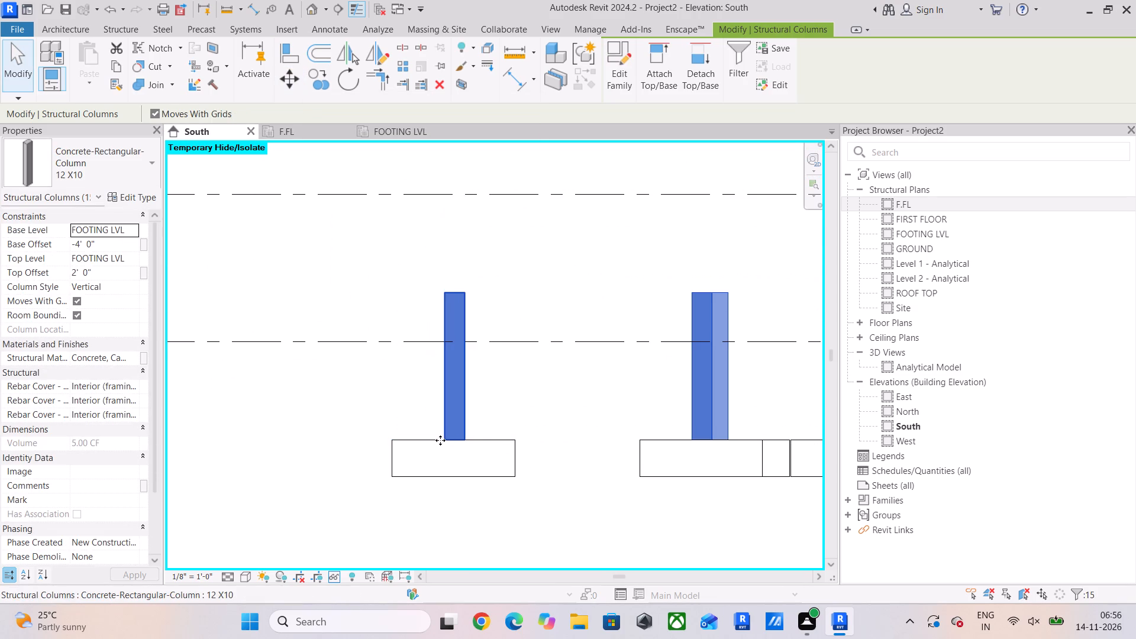
Set the moved columns' top level to GROUND and their top offset to 0, and clear the selection.
scroll(488, 430, down, 4)
middle_drag(554, 429, 527, 434)
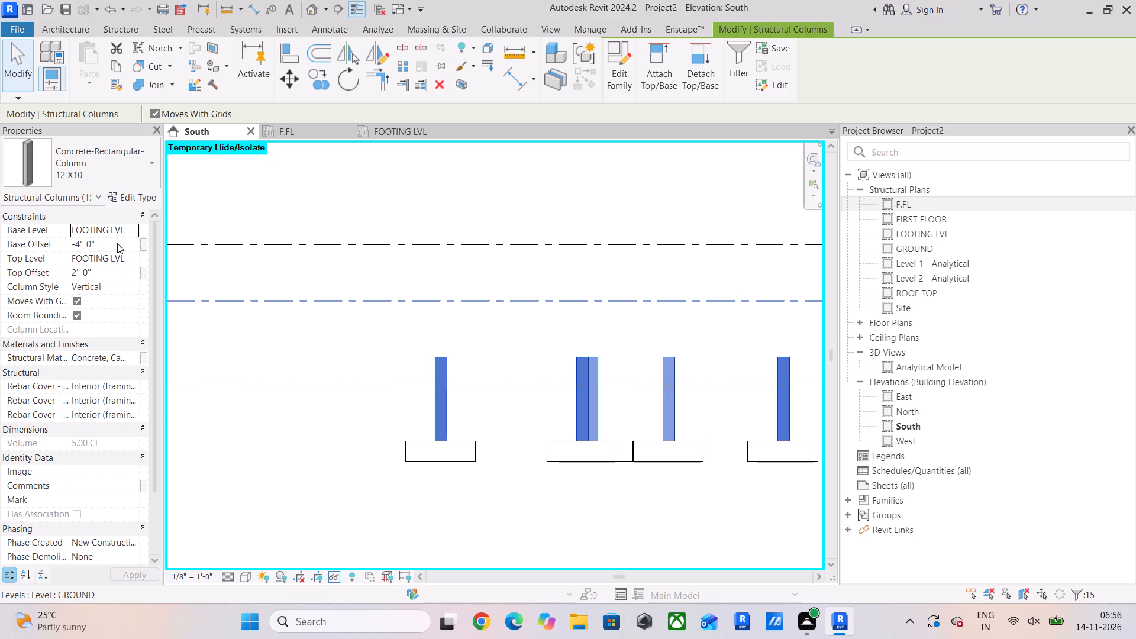
click(133, 256)
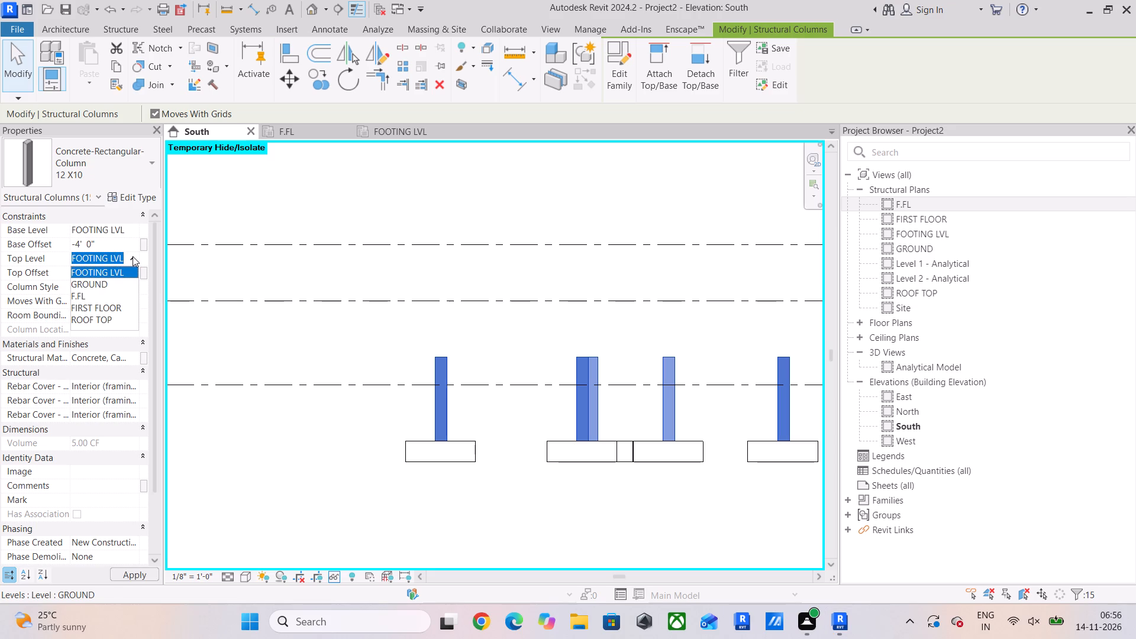
click(94, 280)
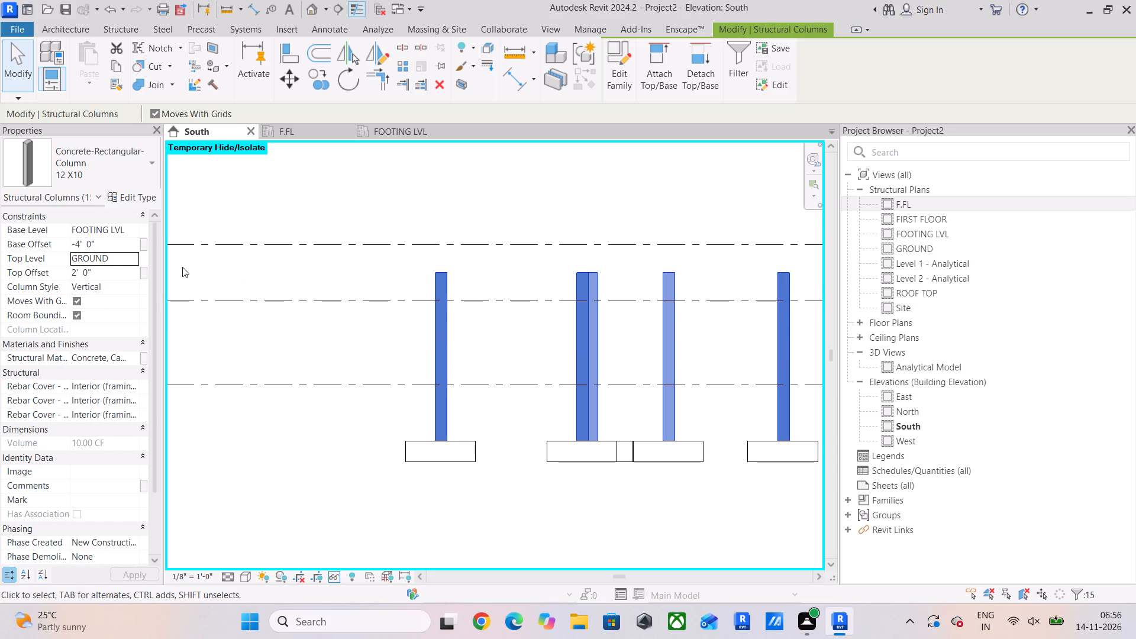
click(106, 273)
key(0)
key(Return)
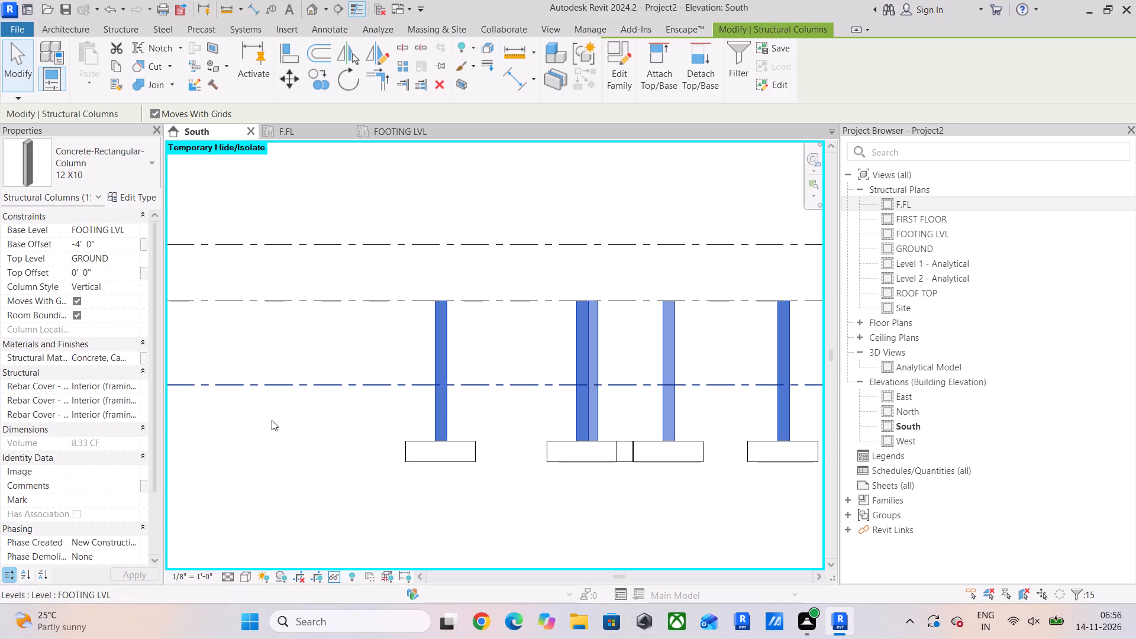
middle_drag(302, 425, 238, 417)
click(308, 515)
Examine the columns and footings against the level lines in the South elevation.
scroll(470, 470, down, 2)
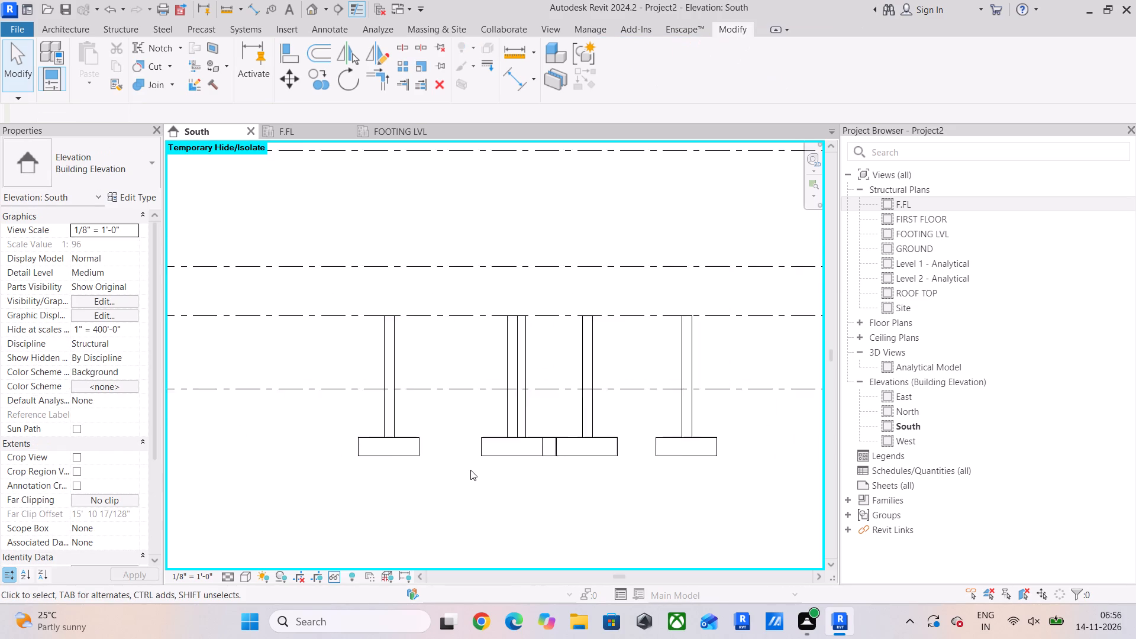
scroll(470, 470, down, 2)
middle_drag(503, 470, 465, 466)
scroll(522, 448, down, 4)
middle_drag(641, 458, 493, 457)
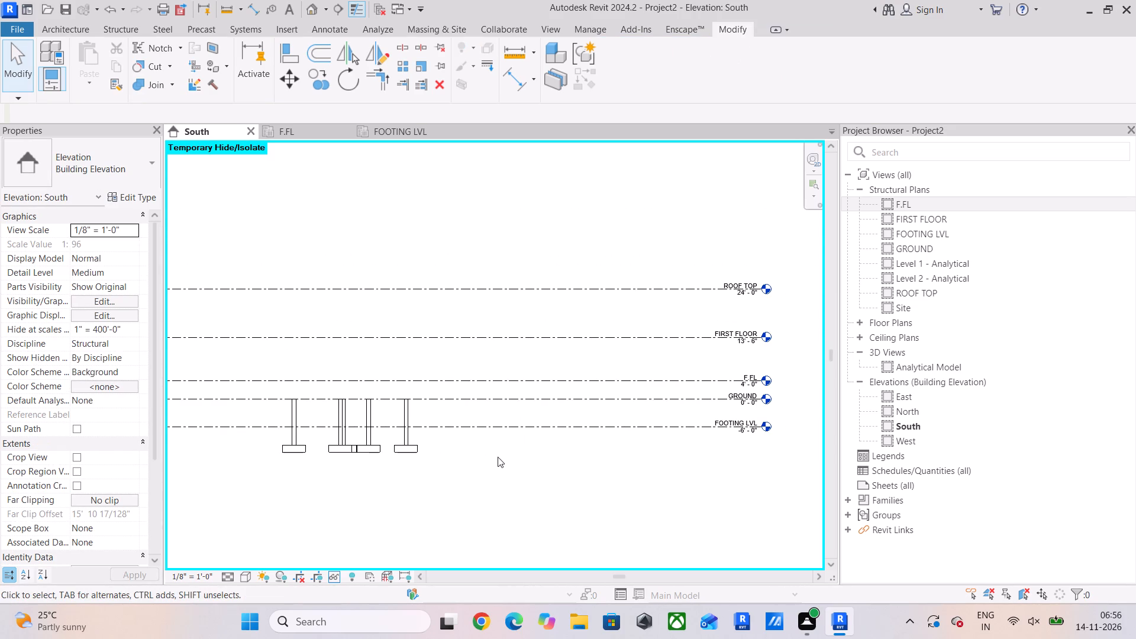
scroll(289, 438, up, 4)
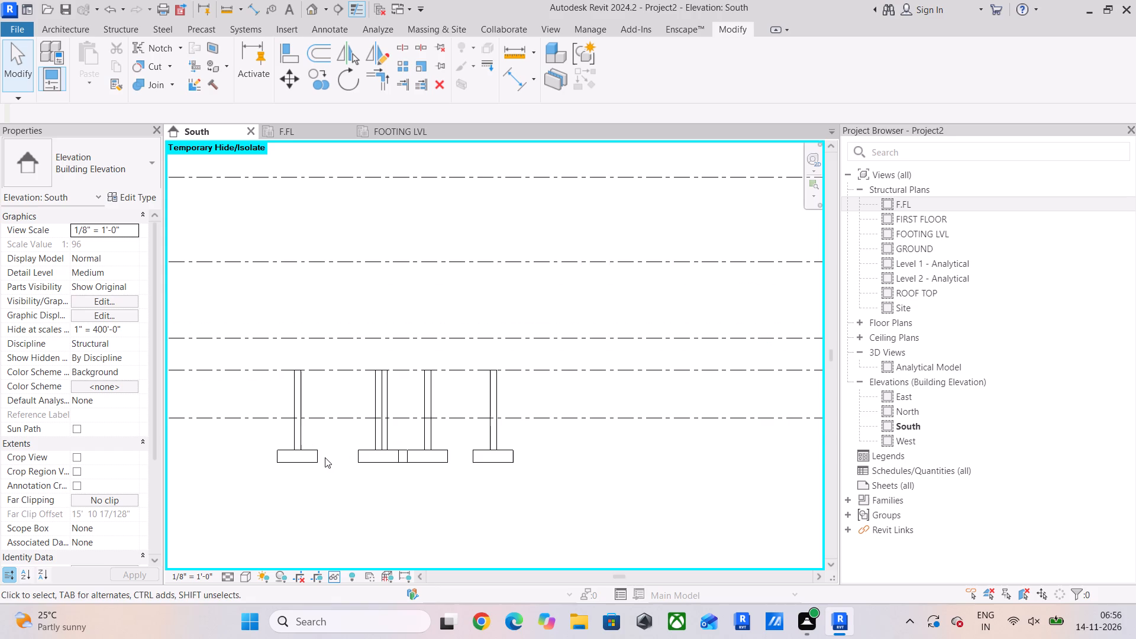
scroll(373, 460, down, 4)
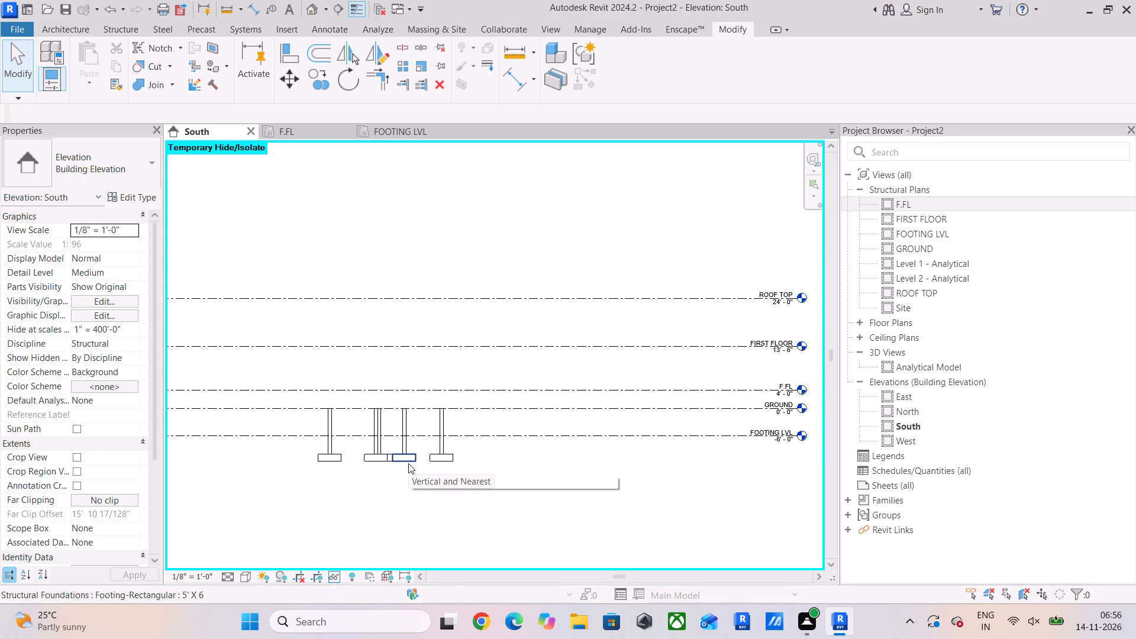
middle_drag(492, 449, 429, 458)
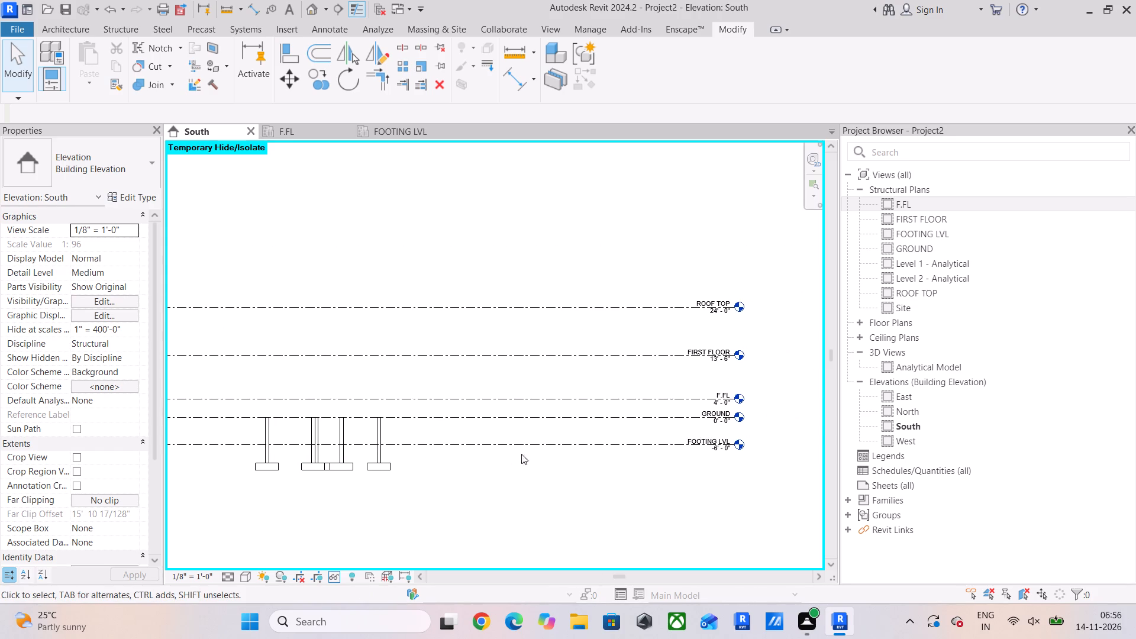
middle_drag(572, 457, 561, 459)
scroll(615, 426, up, 4)
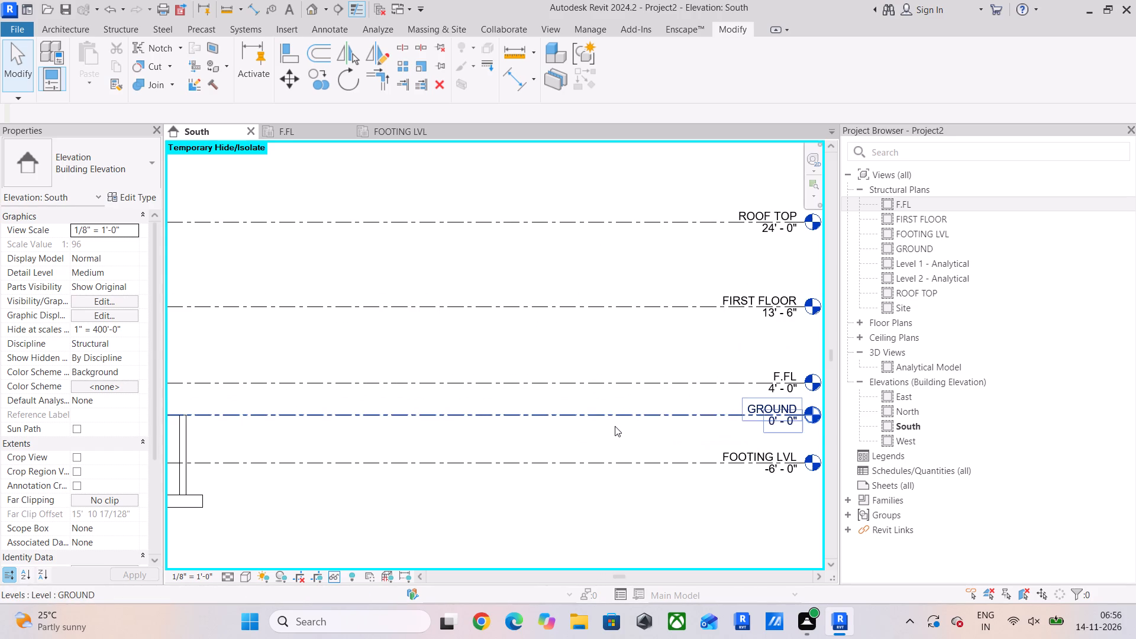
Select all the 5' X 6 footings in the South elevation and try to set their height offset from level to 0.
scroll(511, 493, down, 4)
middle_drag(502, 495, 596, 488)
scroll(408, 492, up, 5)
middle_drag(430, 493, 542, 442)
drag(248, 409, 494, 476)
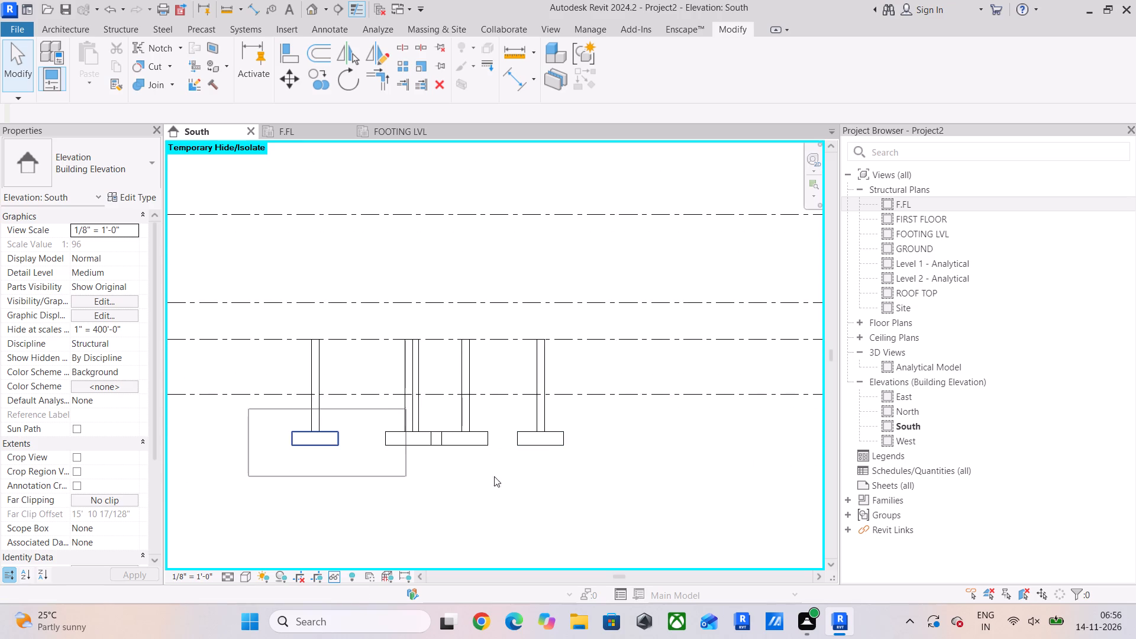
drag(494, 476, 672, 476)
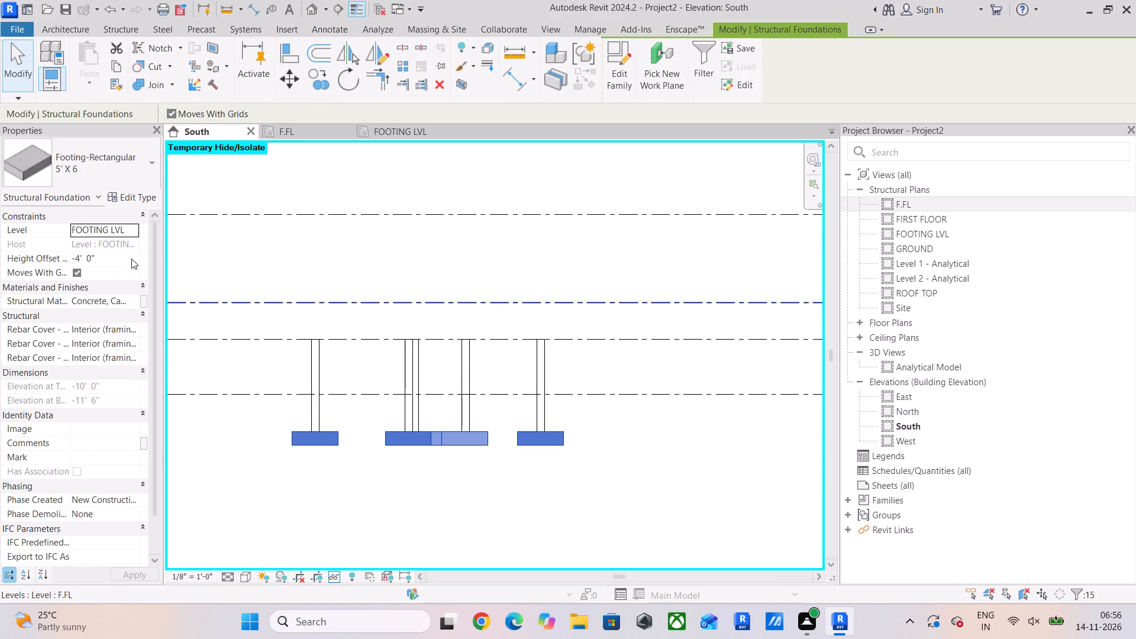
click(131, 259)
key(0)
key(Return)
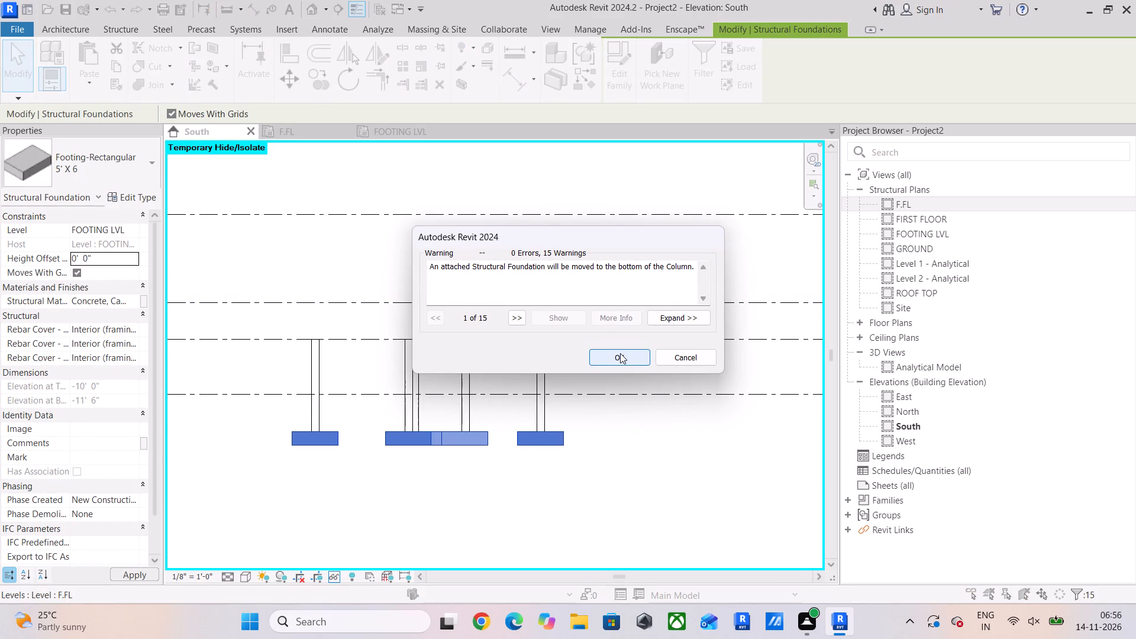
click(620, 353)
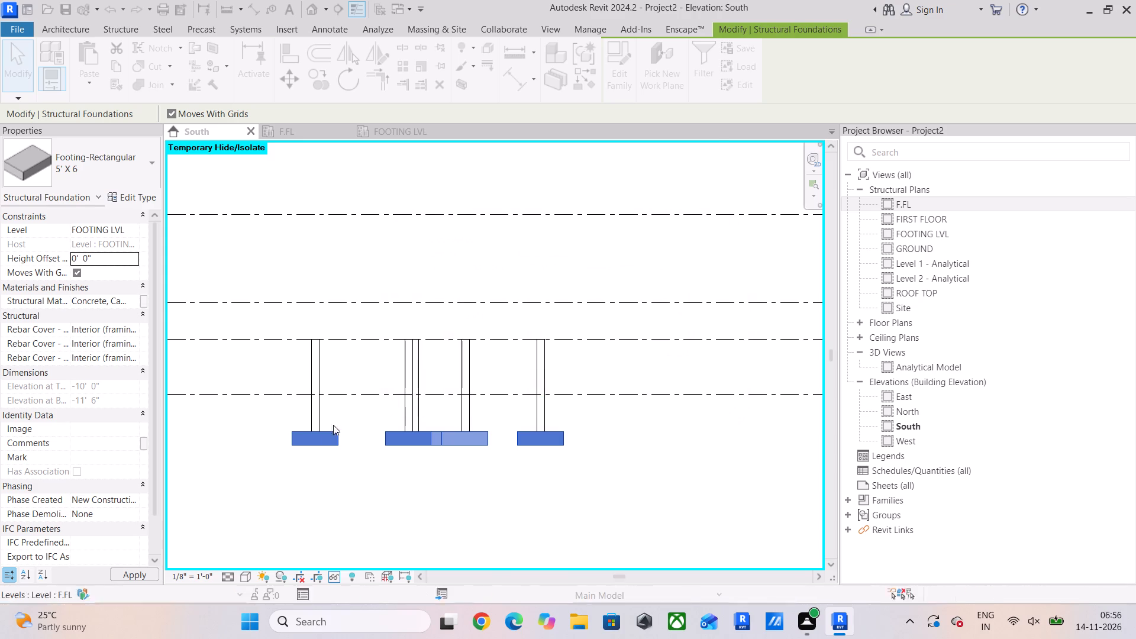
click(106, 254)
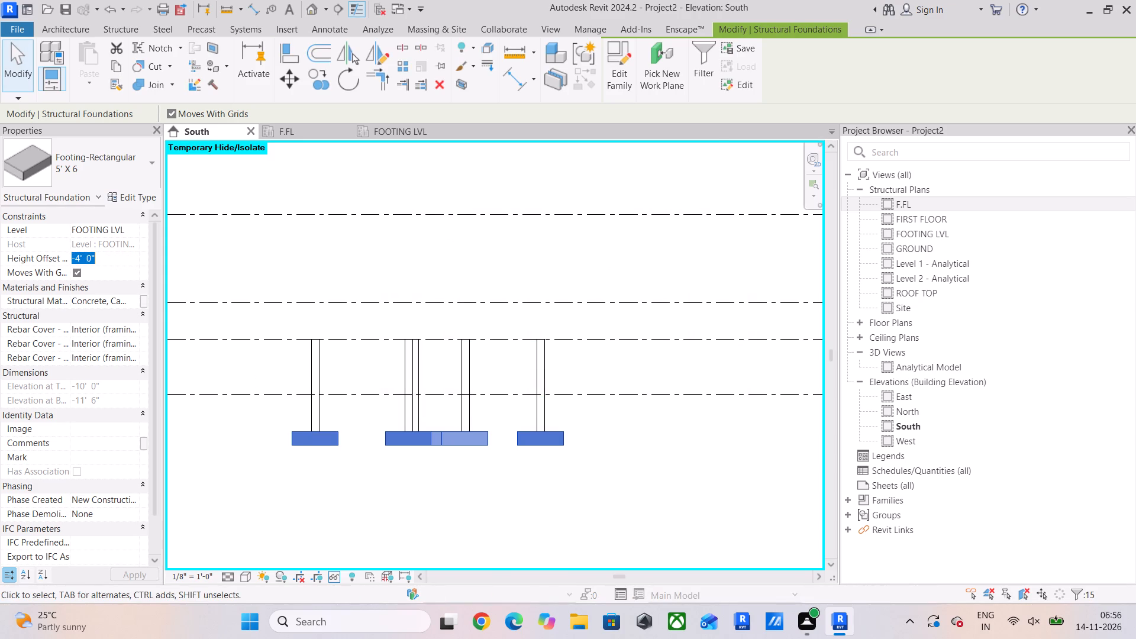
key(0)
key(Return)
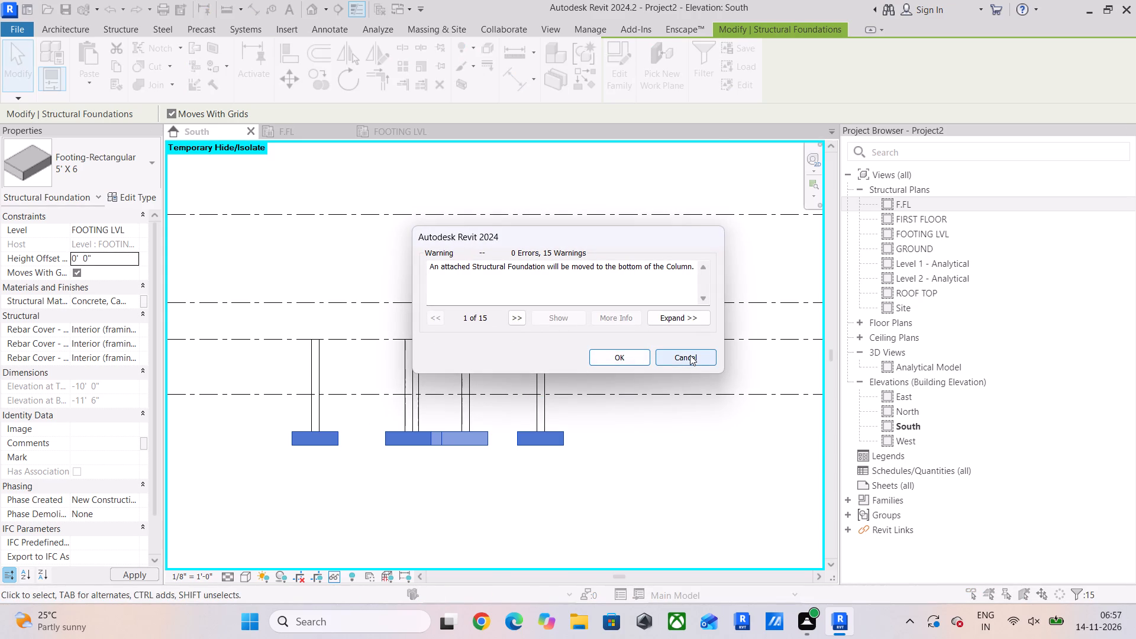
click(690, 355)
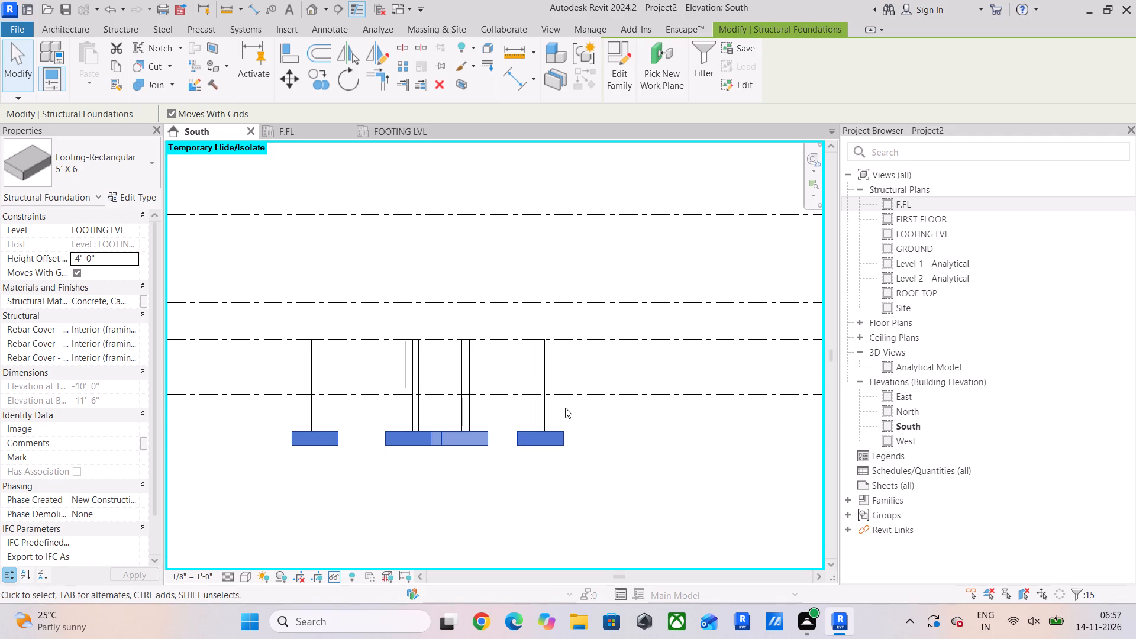
Select all the 12 X10 columns in the South elevation, set their base offset to 0, and clear the selection.
click(565, 408)
drag(564, 408, 261, 413)
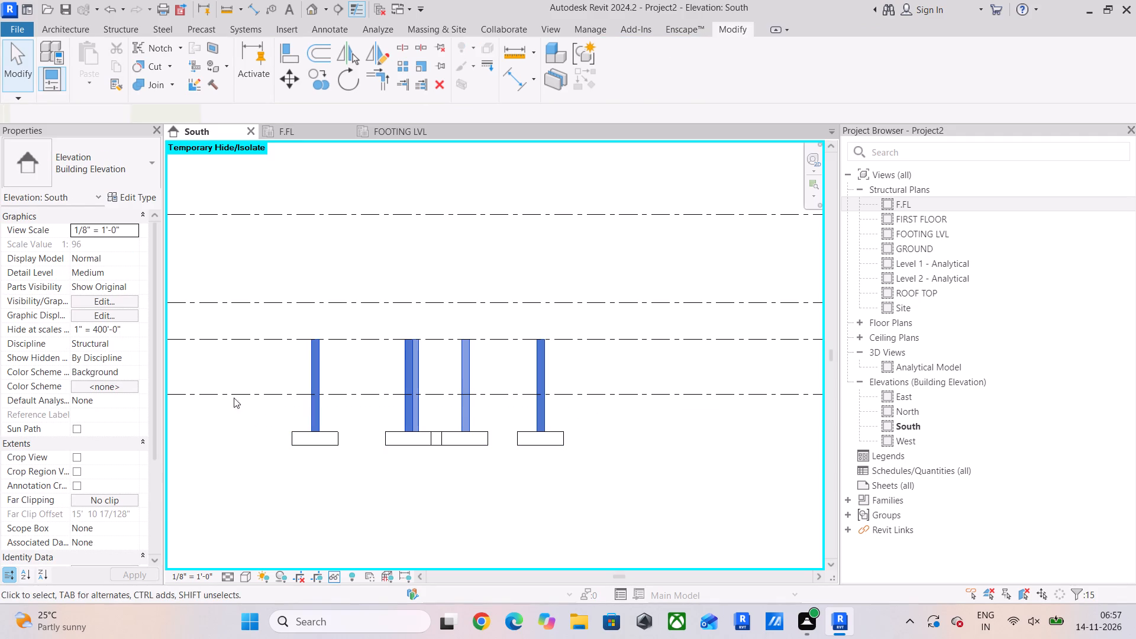
click(122, 244)
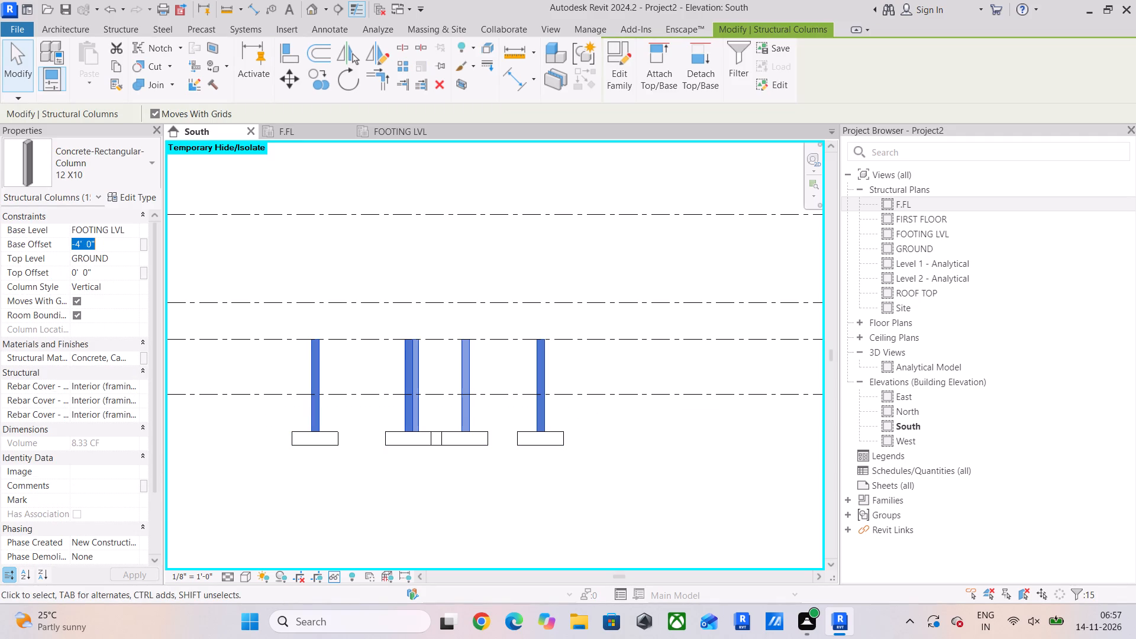
key(0)
key(Return)
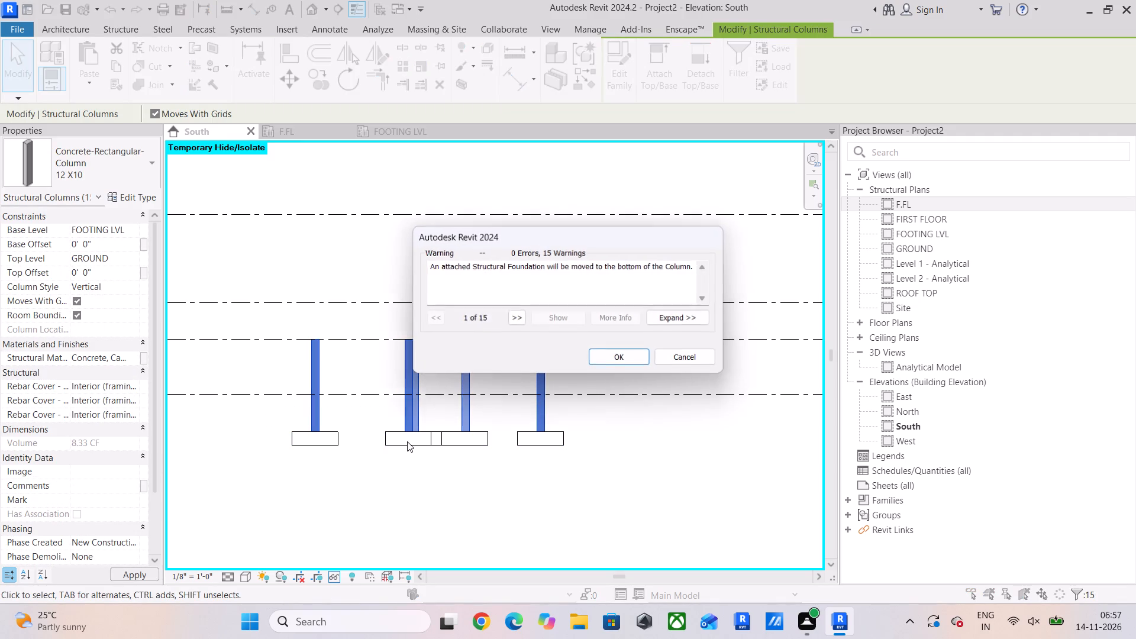
click(621, 359)
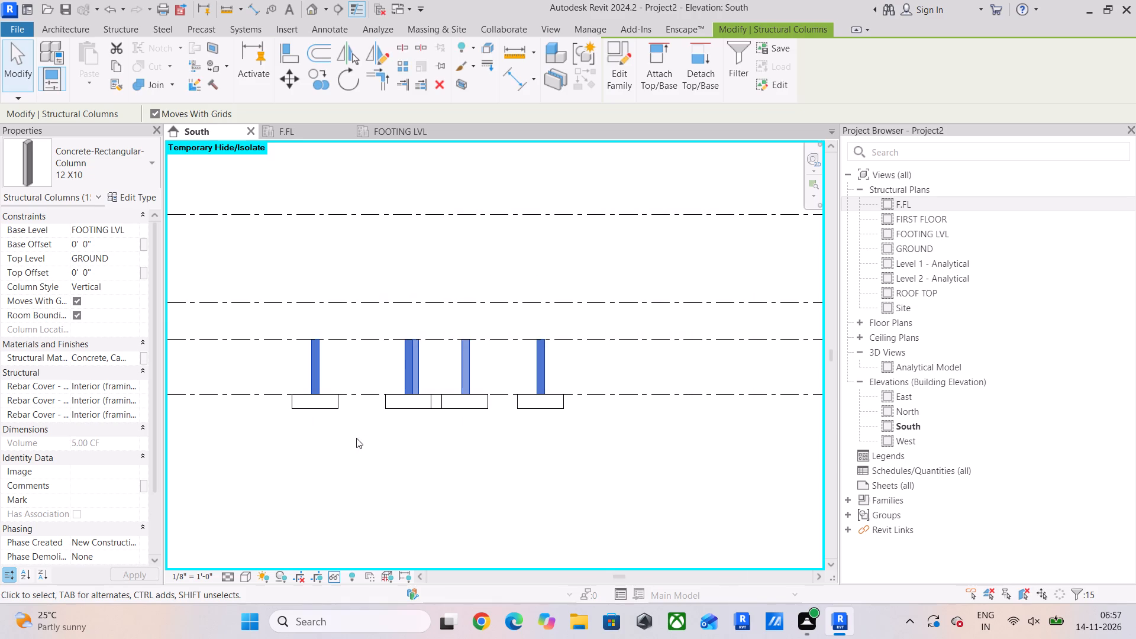
click(311, 443)
Examine the columns and footings against the level lines in the South elevation, and their layout in the FOOTING LVL plan.
middle_drag(532, 467, 519, 471)
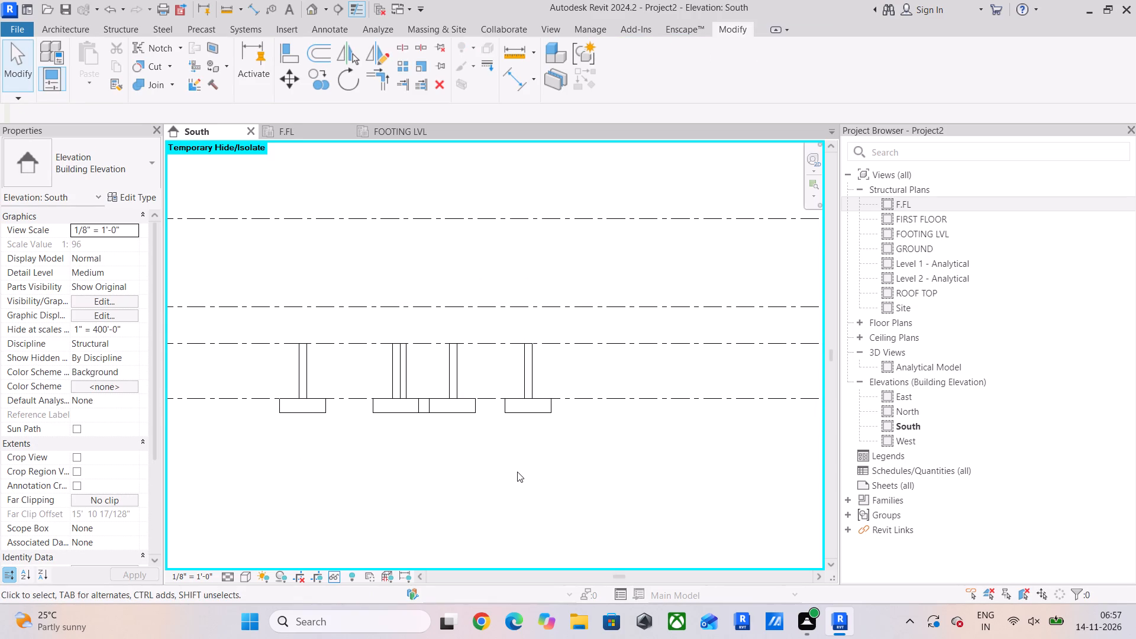
scroll(517, 472, down, 3)
middle_drag(552, 475, 438, 461)
scroll(437, 461, down, 4)
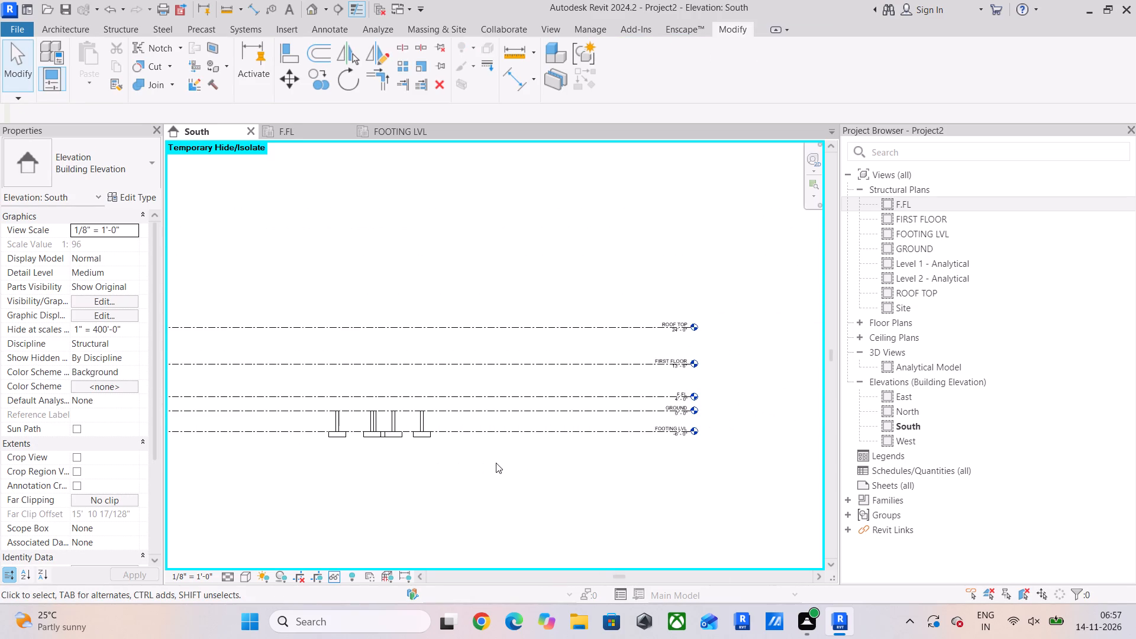
scroll(414, 440, up, 4)
scroll(279, 438, up, 5)
middle_drag(276, 435, 330, 473)
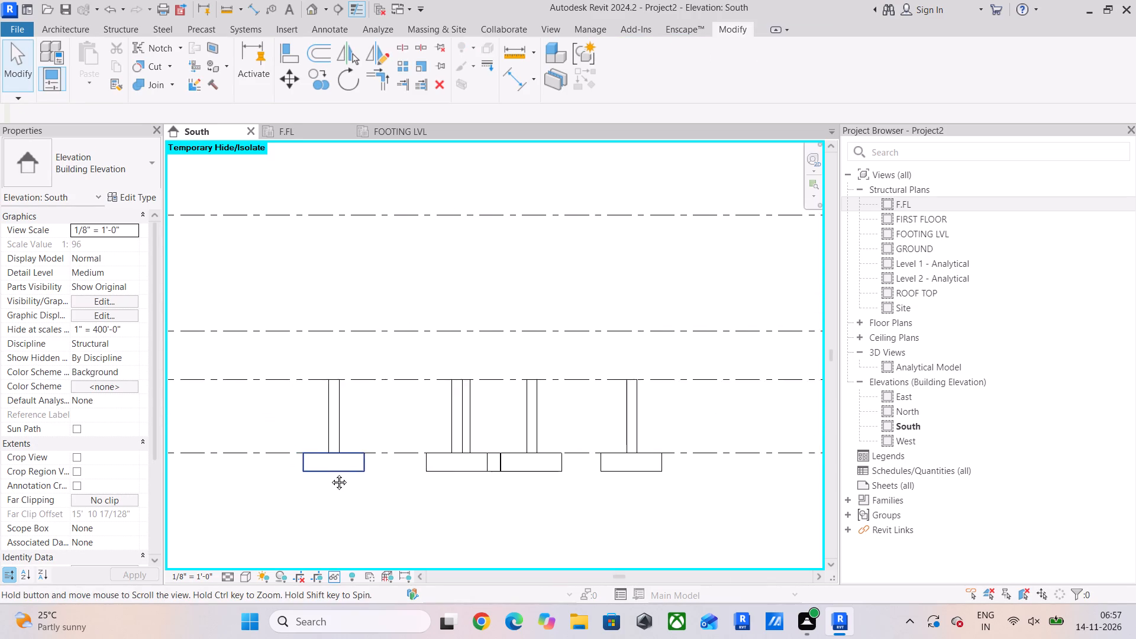
middle_drag(330, 473, 333, 473)
scroll(469, 463, up, 5)
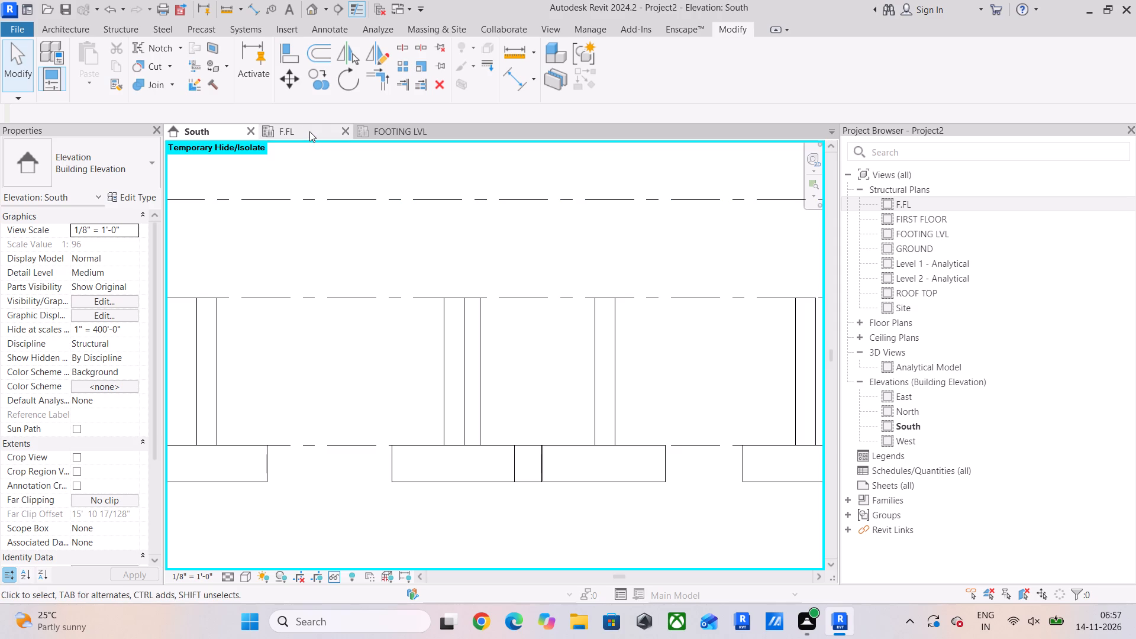
click(384, 131)
scroll(555, 324, up, 4)
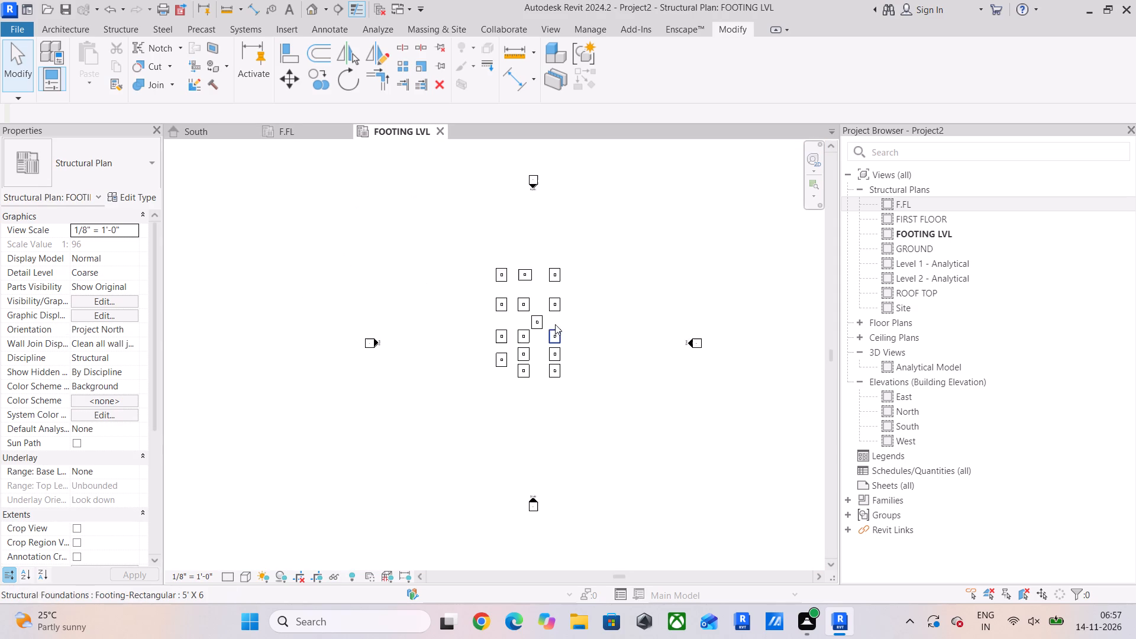
scroll(555, 324, up, 10)
middle_drag(531, 332, 480, 359)
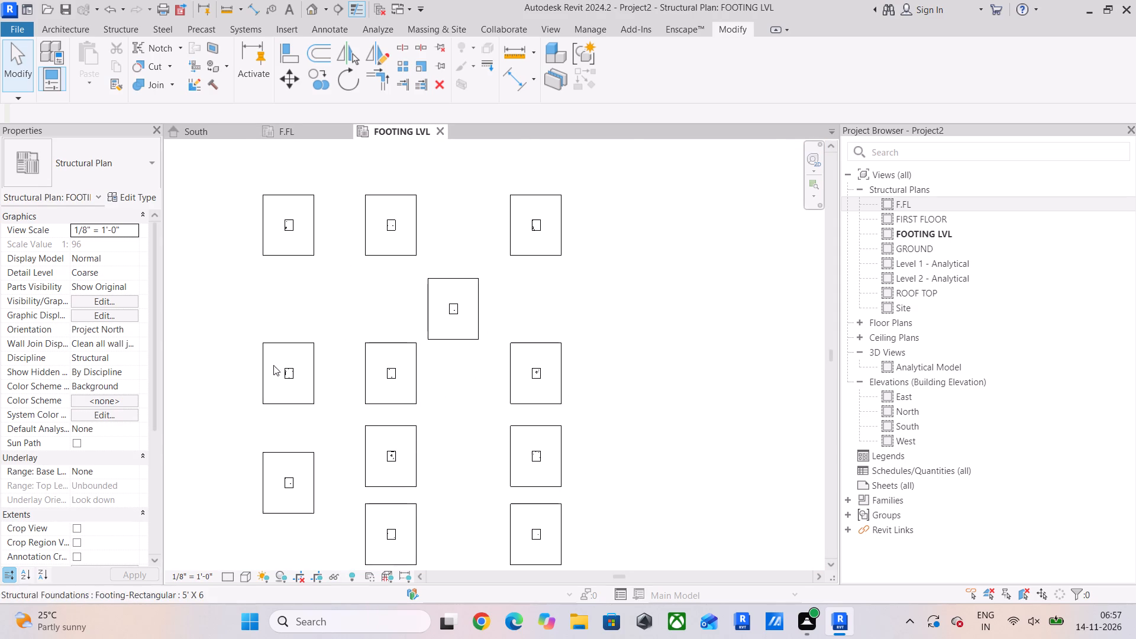
scroll(274, 365, up, 4)
scroll(315, 401, up, 4)
scroll(315, 401, down, 4)
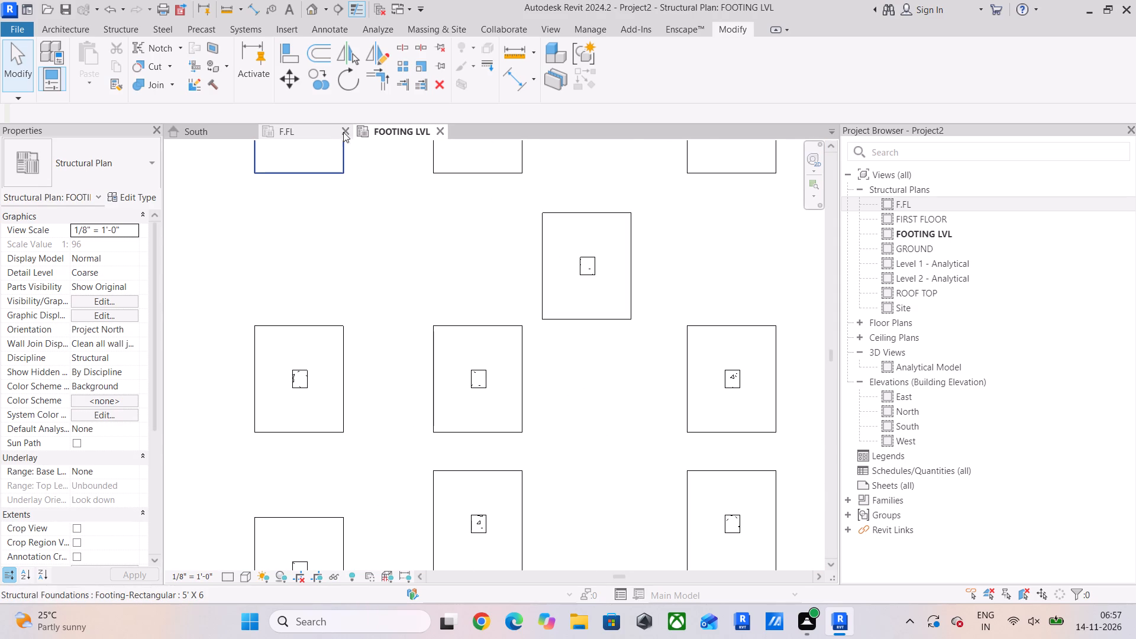
In the F.FL plan, select all the thin detail lines around the columns, check the selection by category, and delete them.
click(309, 130)
scroll(363, 379, down, 6)
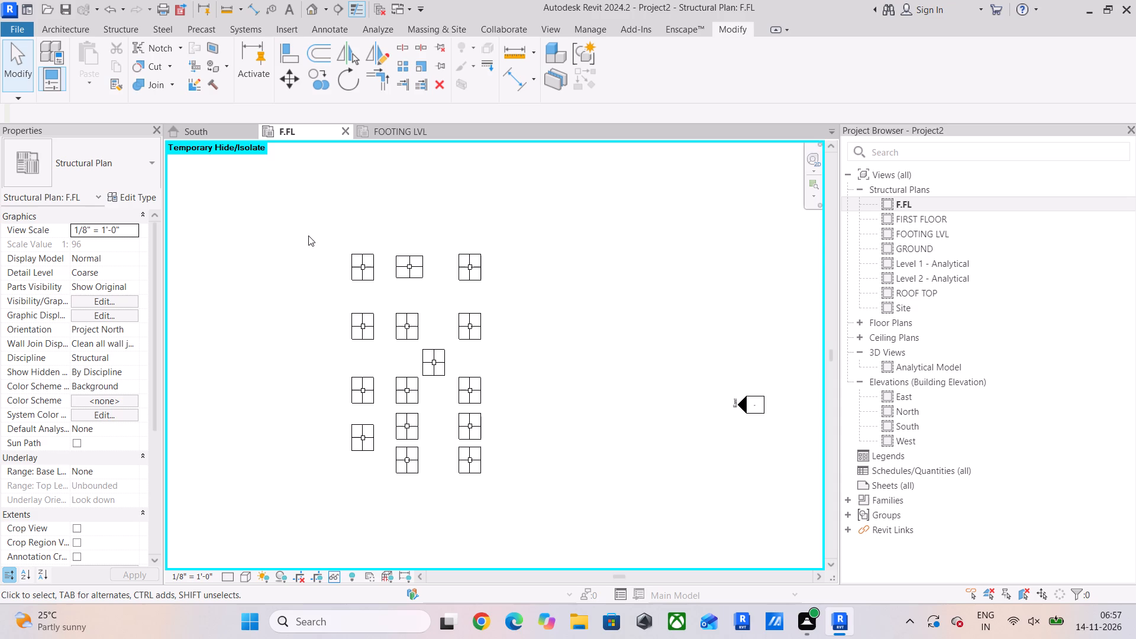
drag(330, 216, 434, 429)
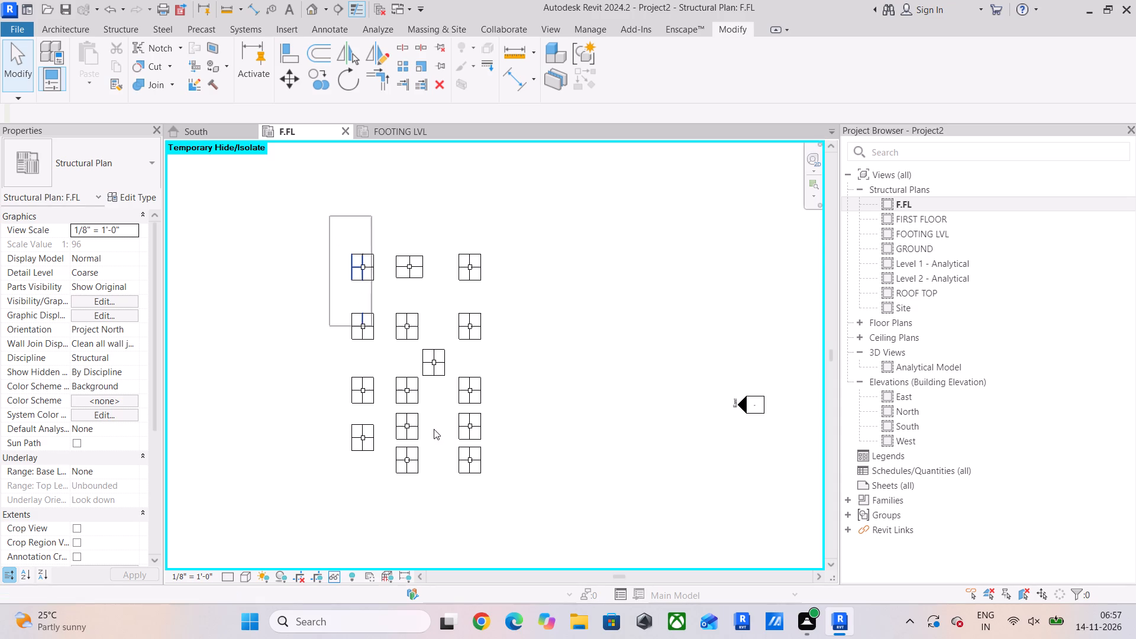
drag(434, 429, 564, 501)
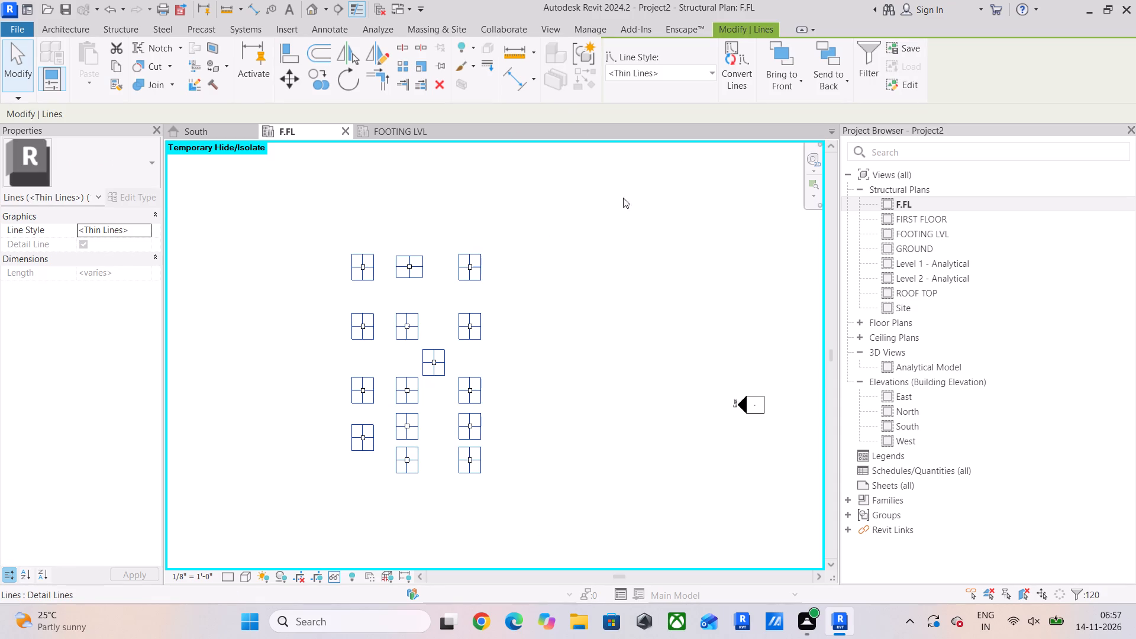
click(867, 55)
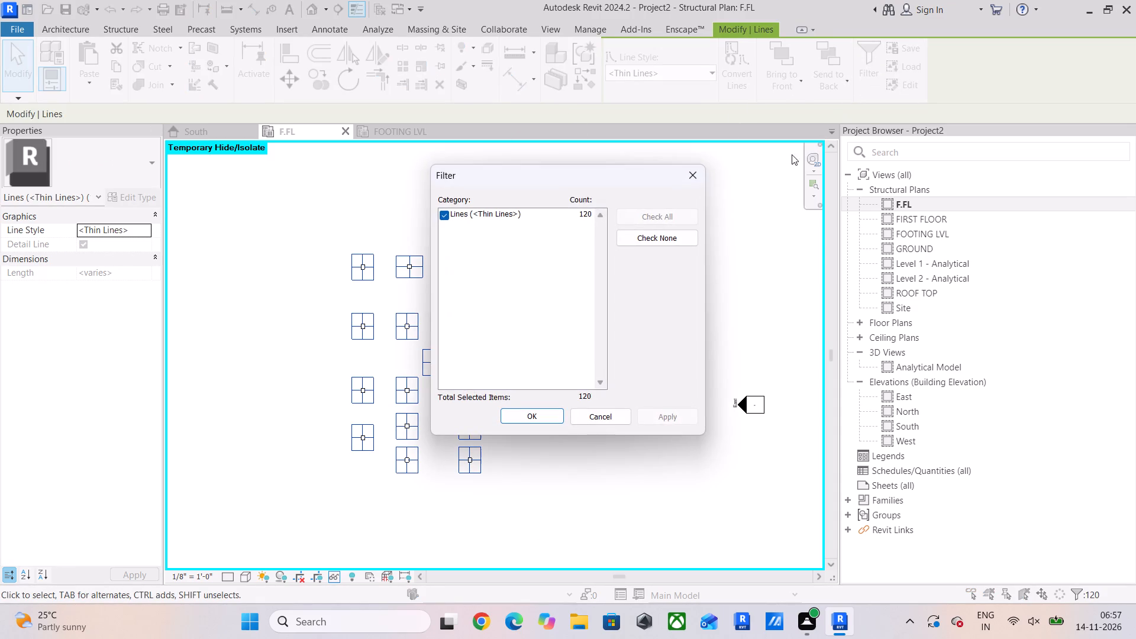
click(540, 417)
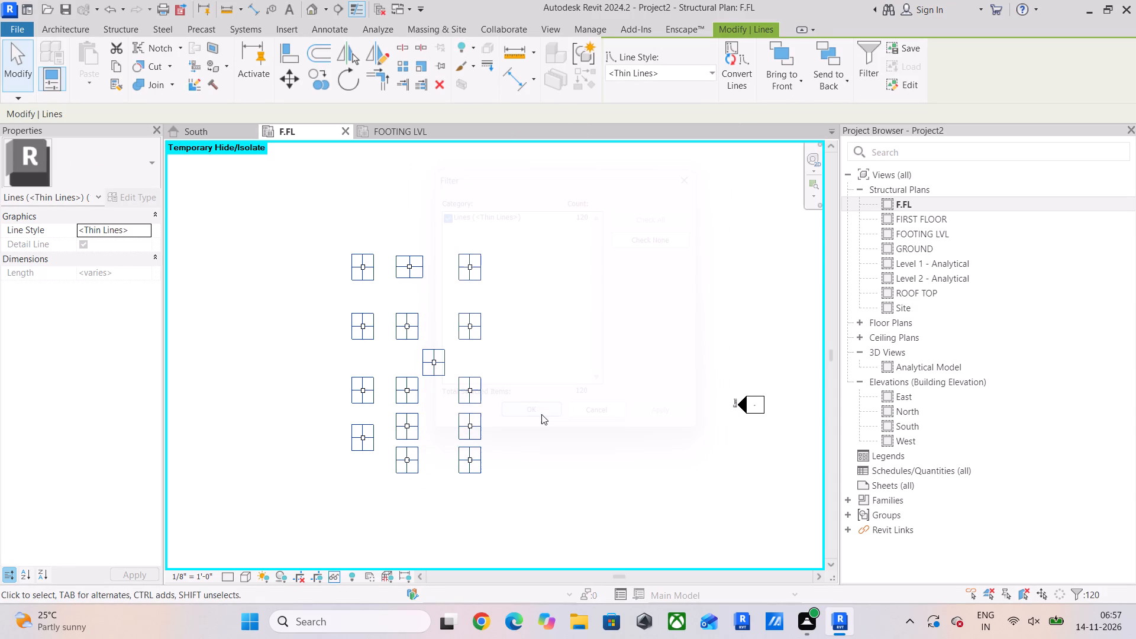
key(Delete)
scroll(321, 382, up, 6)
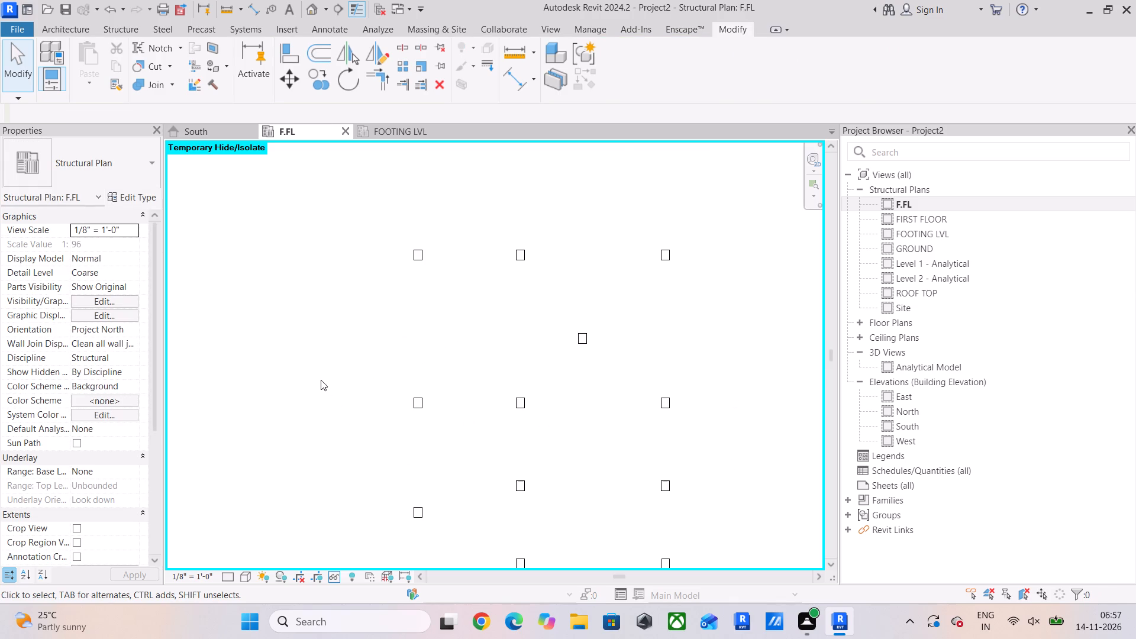
scroll(348, 373, down, 10)
middle_drag(391, 366, 367, 371)
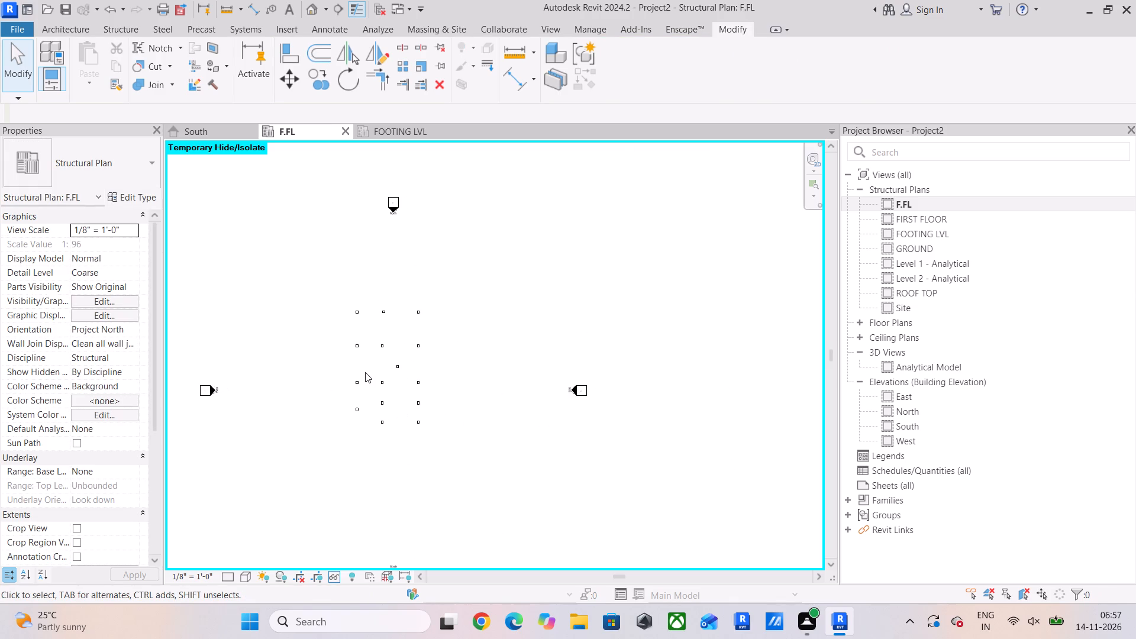
scroll(365, 372, up, 2)
In the FOOTING LVL plan, draw a horizontal grid line through the second column row, from the leftmost column to beyond the last footing.
click(388, 134)
scroll(411, 311, down, 10)
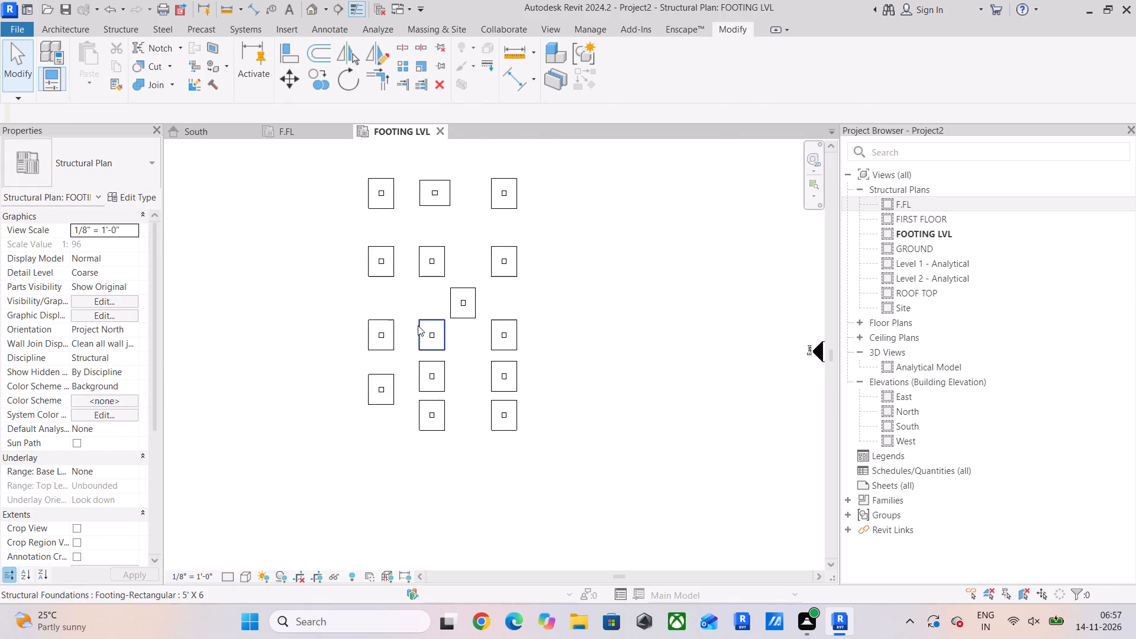
scroll(427, 333, up, 5)
scroll(327, 348, up, 5)
scroll(335, 350, down, 5)
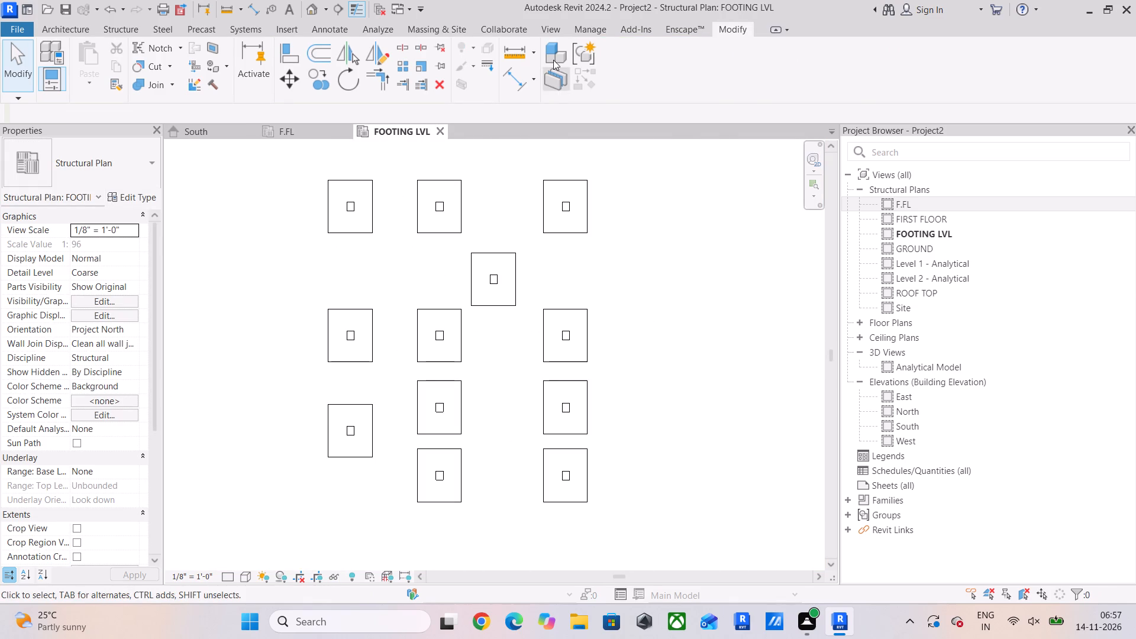
click(63, 28)
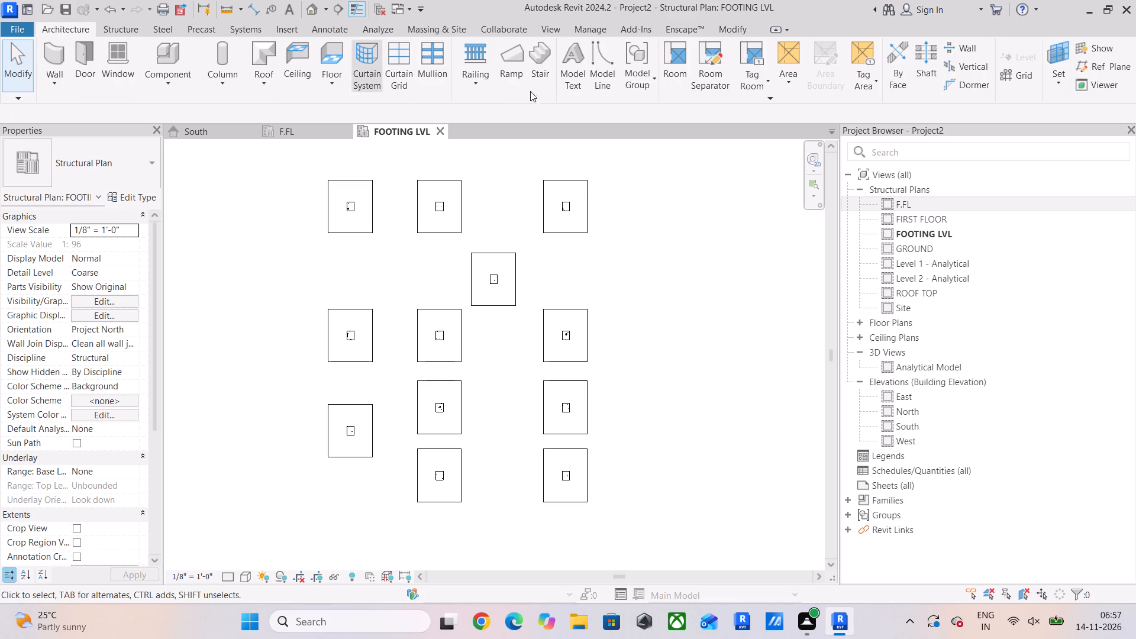
click(1011, 75)
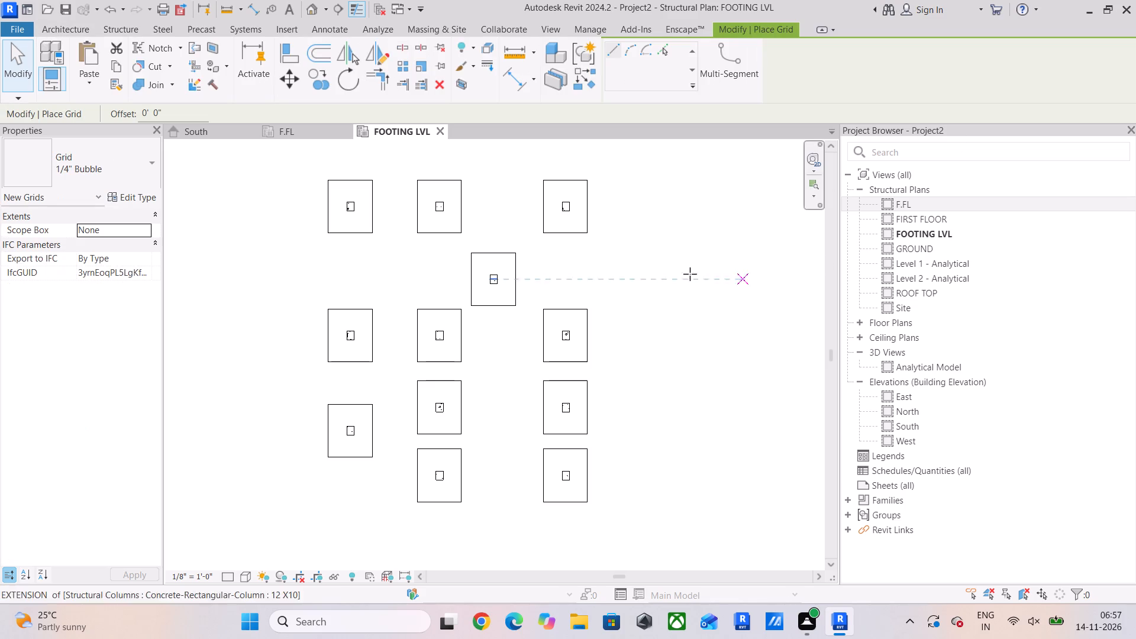
scroll(360, 204, up, 9)
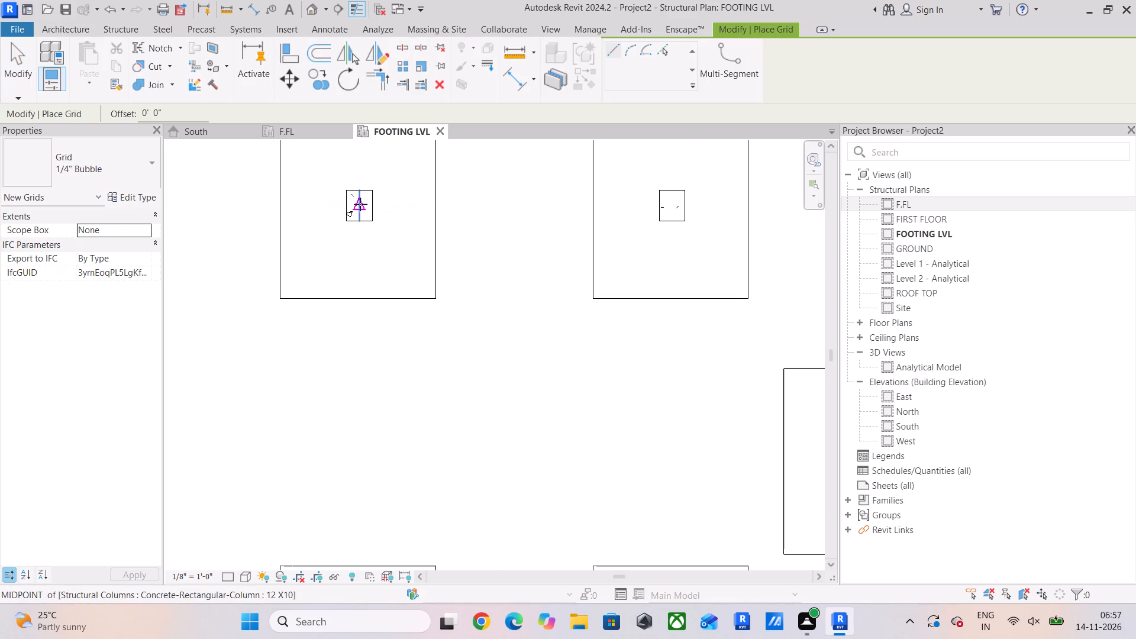
drag(357, 206, 435, 208)
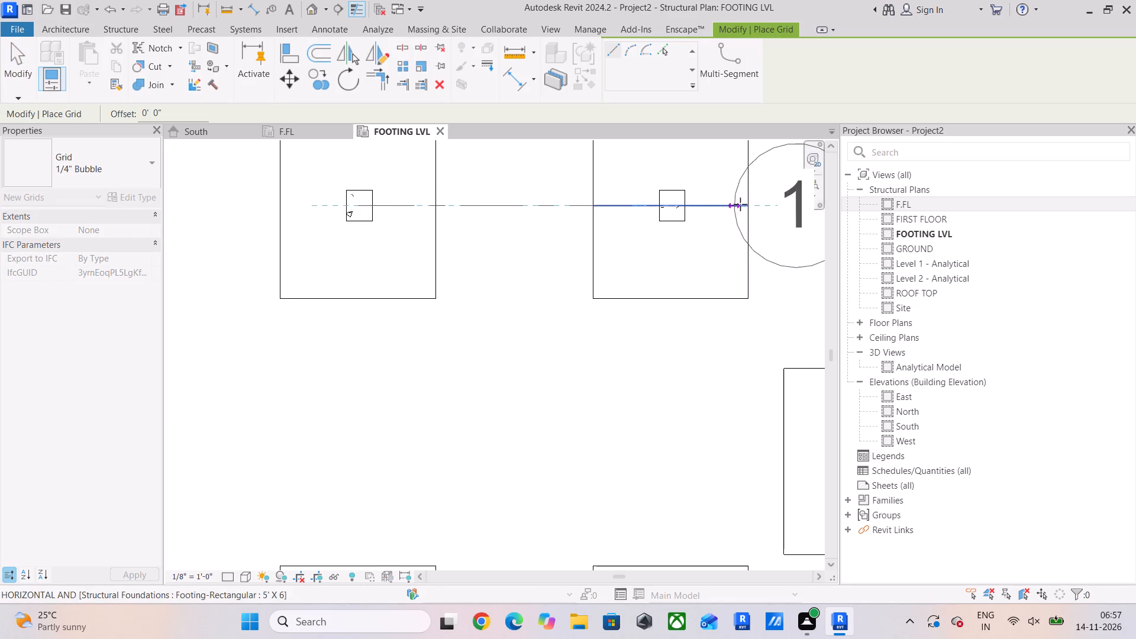
scroll(742, 204, down, 4)
middle_drag(756, 204, 288, 214)
scroll(757, 229, down, 2)
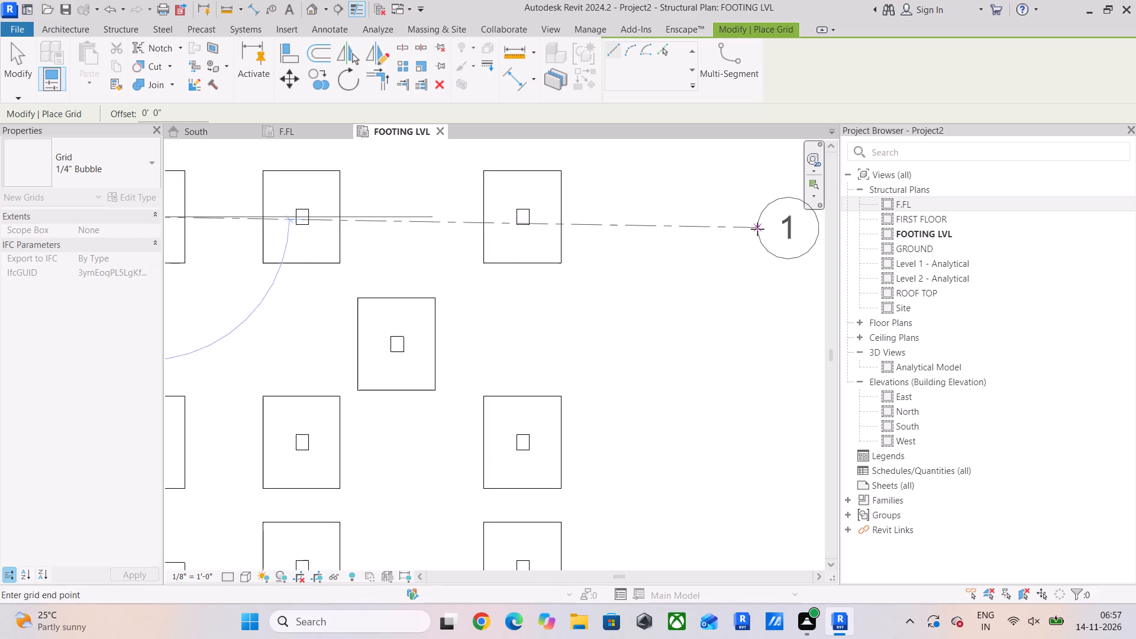
scroll(757, 229, down, 2)
click(782, 213)
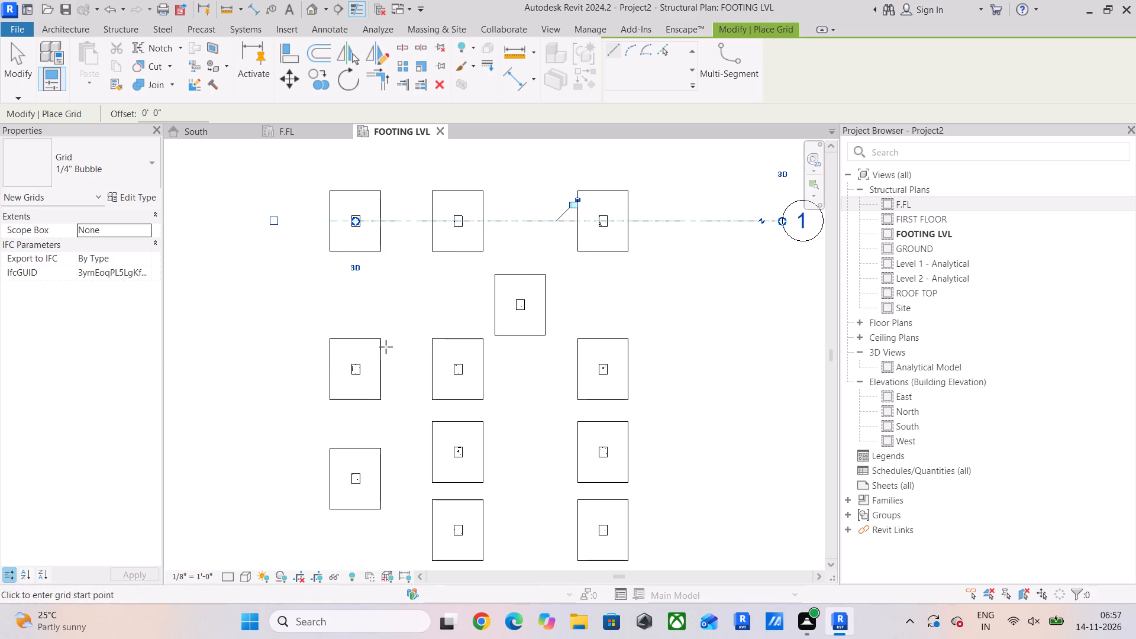
Draw a horizontal grid line through the three-column row below the lone offset footing, ending in line with the first grid.
scroll(353, 372, up, 5)
drag(351, 367, 363, 369)
scroll(619, 367, down, 2)
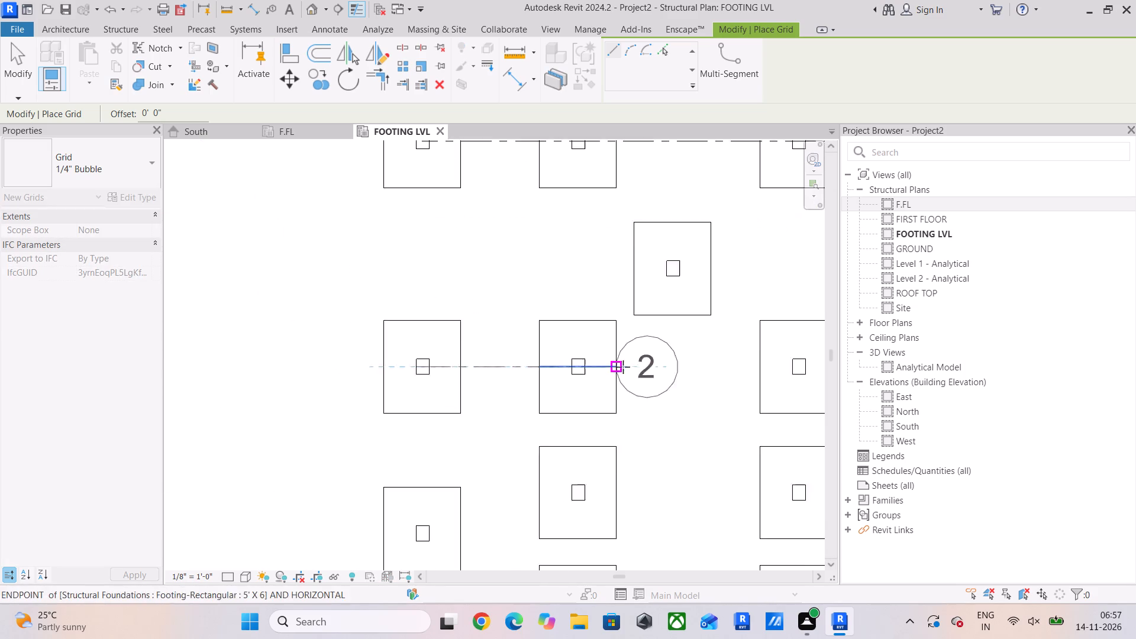
scroll(623, 367, down, 2)
middle_drag(689, 363, 360, 364)
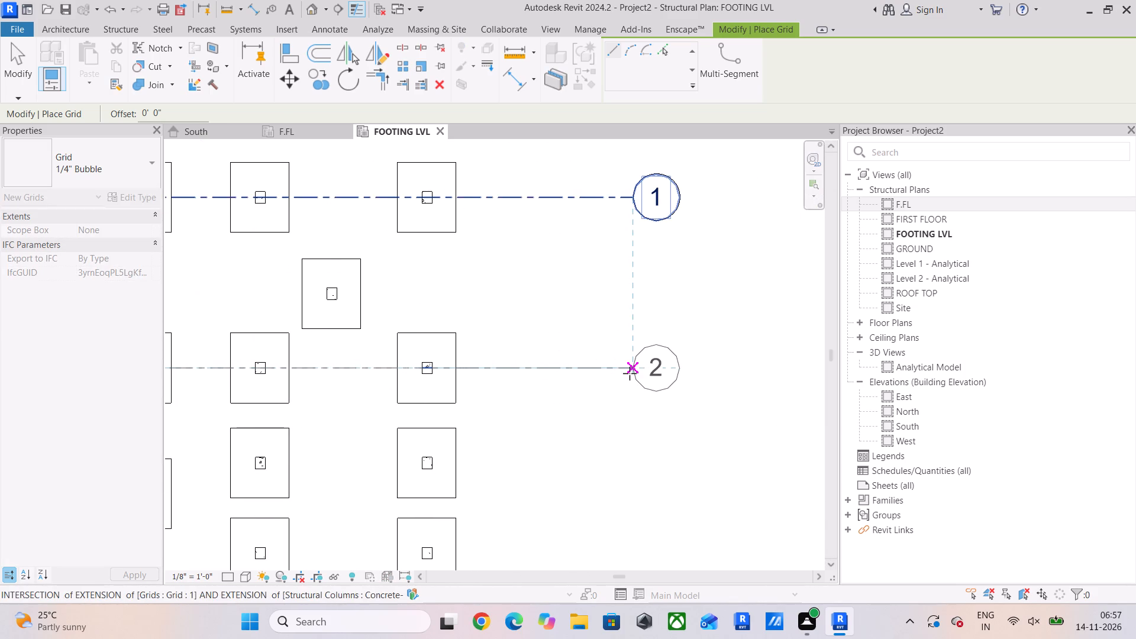
click(630, 373)
Draw a horizontal grid line through the upper of the two-column rows, from its first column to near the other grids' ends.
scroll(489, 402, down, 5)
middle_drag(499, 399, 679, 306)
scroll(521, 318, up, 5)
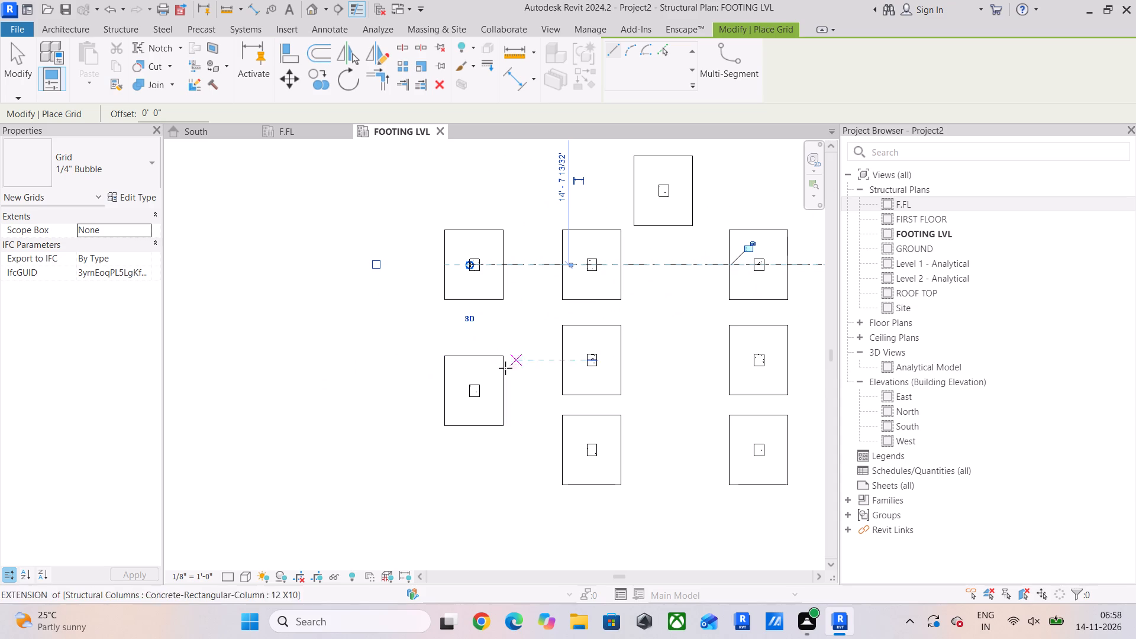
middle_drag(499, 371, 372, 360)
scroll(472, 343, up, 5)
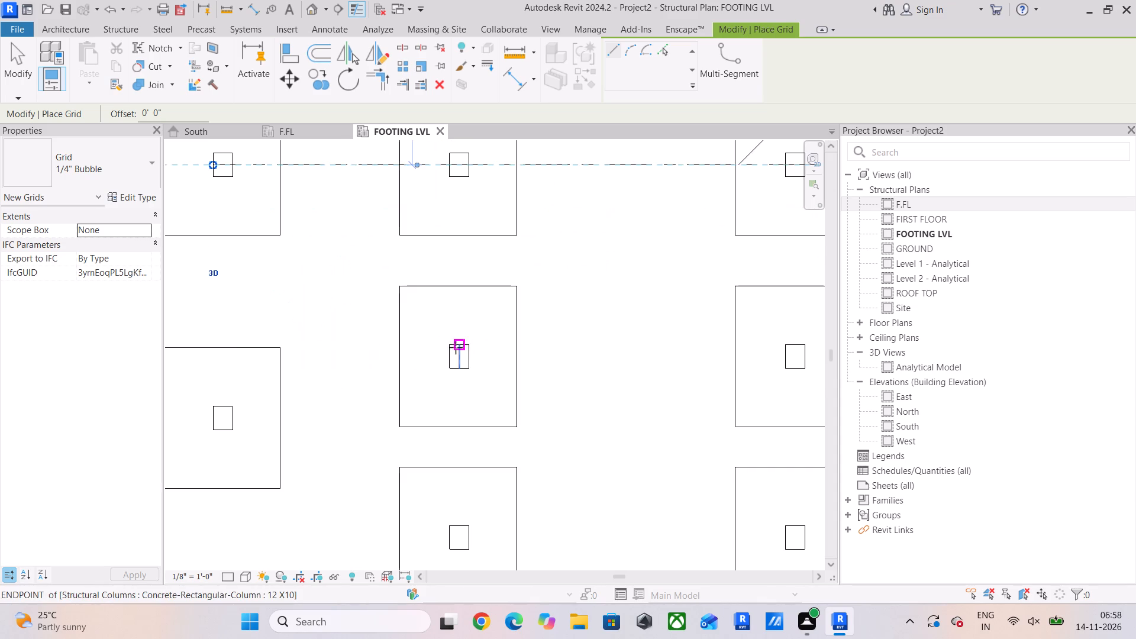
drag(447, 354, 464, 358)
scroll(645, 360, down, 4)
middle_drag(665, 356, 364, 357)
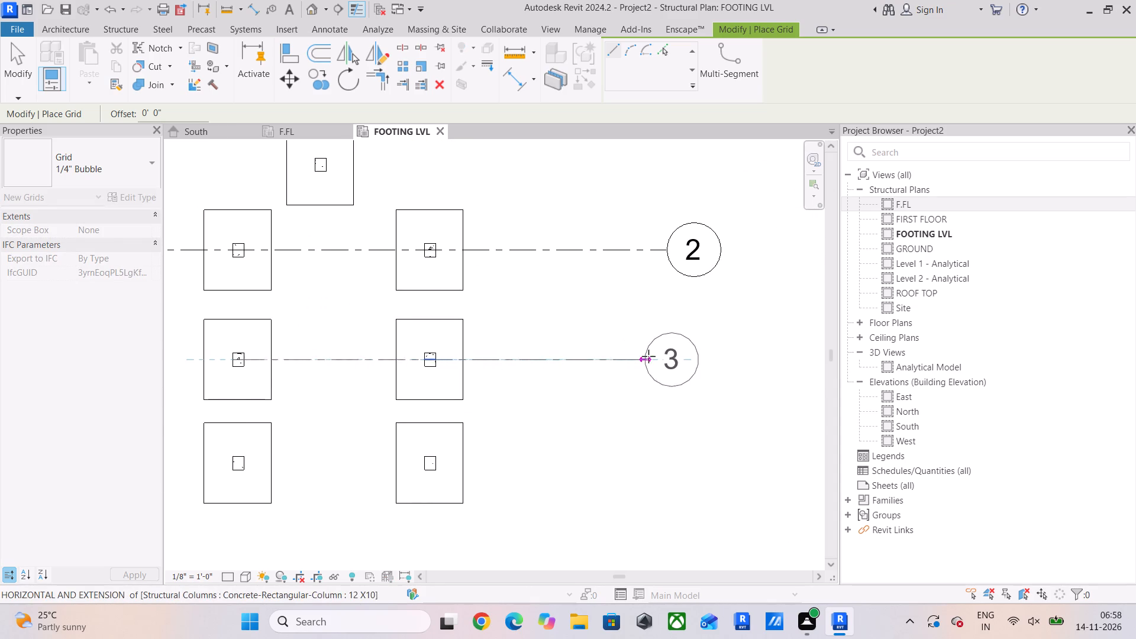
click(671, 356)
Draw a horizontal grid line from the lowest column on the plan's west side, extending past the eastern footings.
middle_drag(400, 403, 663, 366)
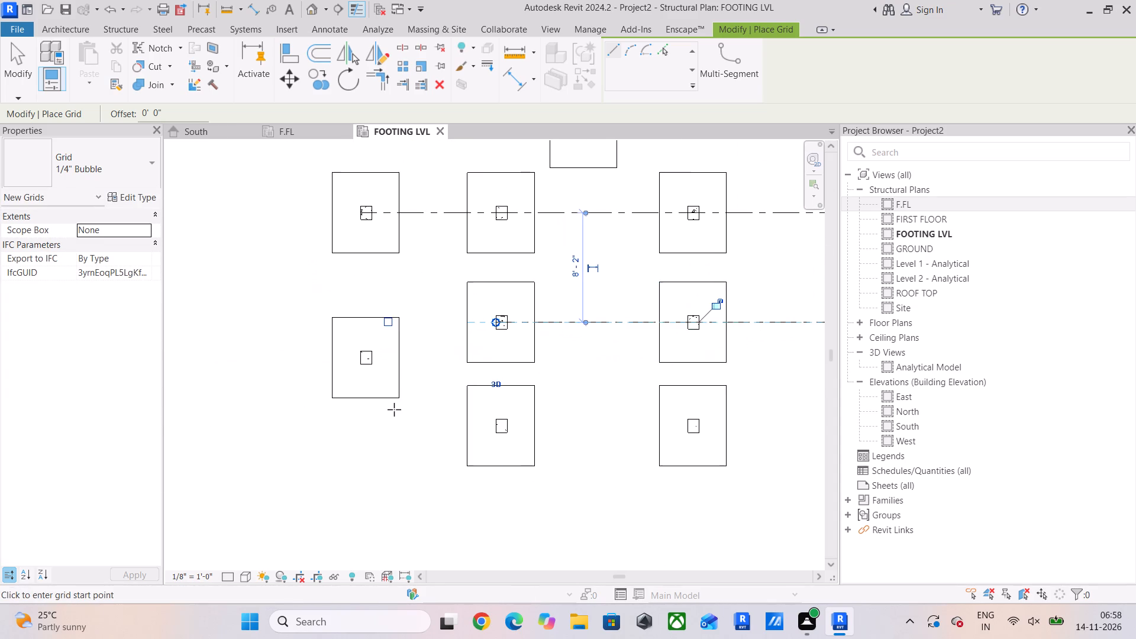
scroll(364, 359, up, 4)
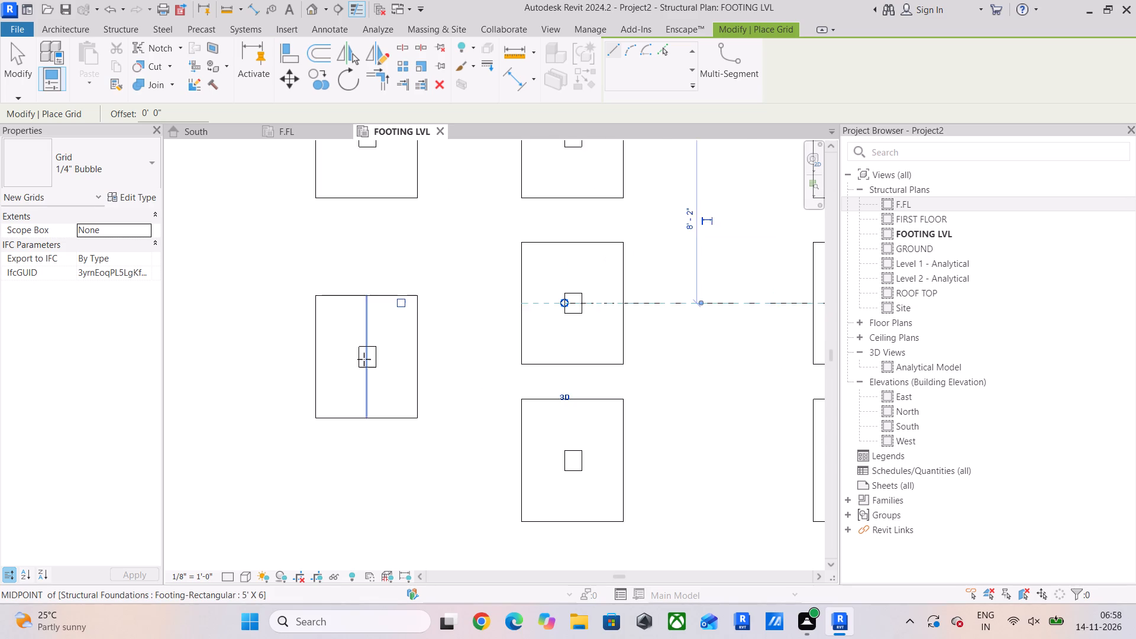
drag(357, 359, 364, 362)
scroll(638, 364, down, 4)
middle_drag(759, 366, 534, 366)
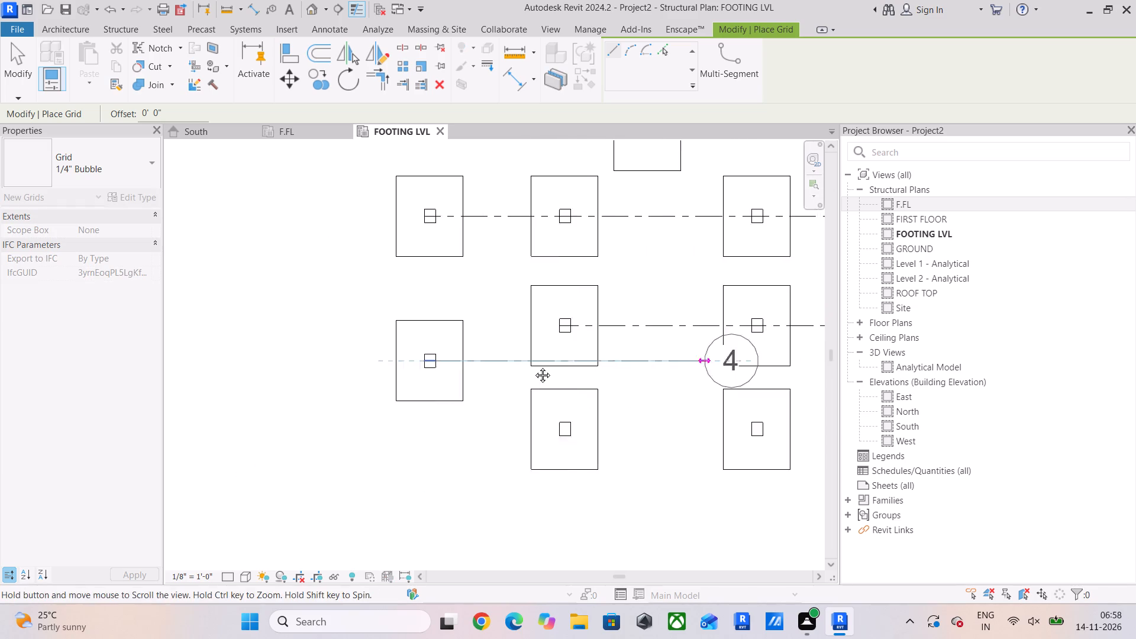
middle_drag(534, 366, 223, 366)
click(518, 366)
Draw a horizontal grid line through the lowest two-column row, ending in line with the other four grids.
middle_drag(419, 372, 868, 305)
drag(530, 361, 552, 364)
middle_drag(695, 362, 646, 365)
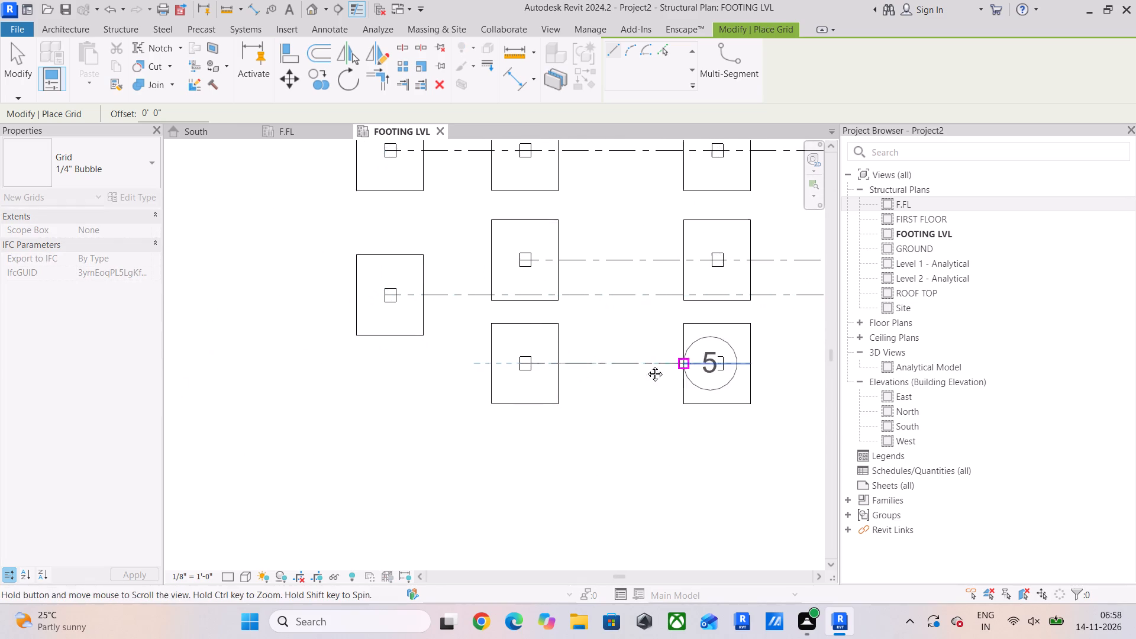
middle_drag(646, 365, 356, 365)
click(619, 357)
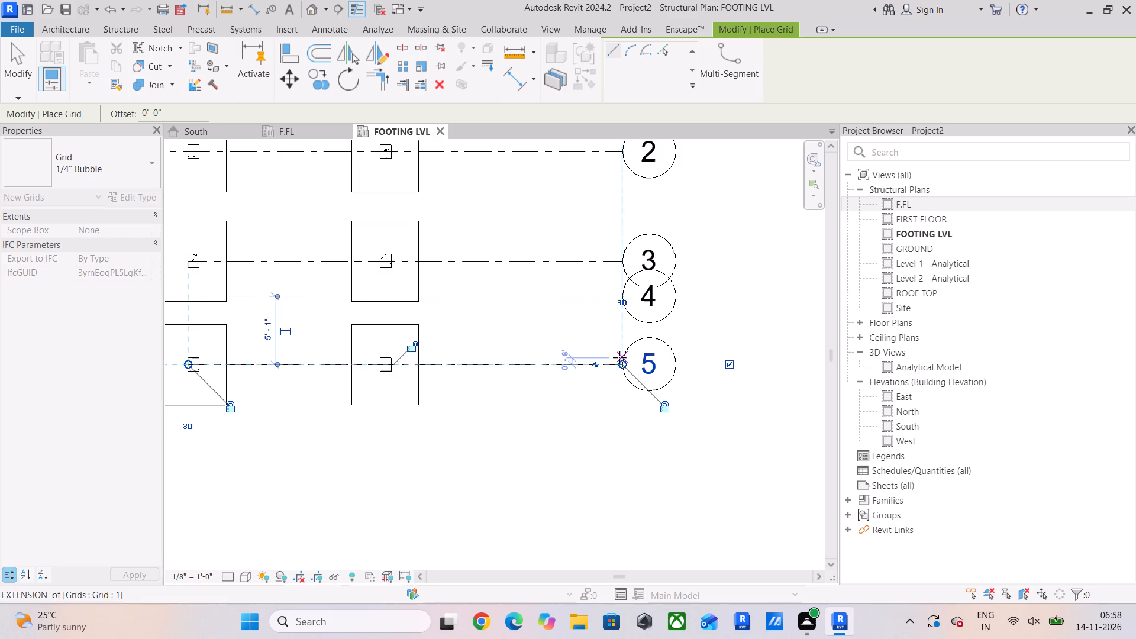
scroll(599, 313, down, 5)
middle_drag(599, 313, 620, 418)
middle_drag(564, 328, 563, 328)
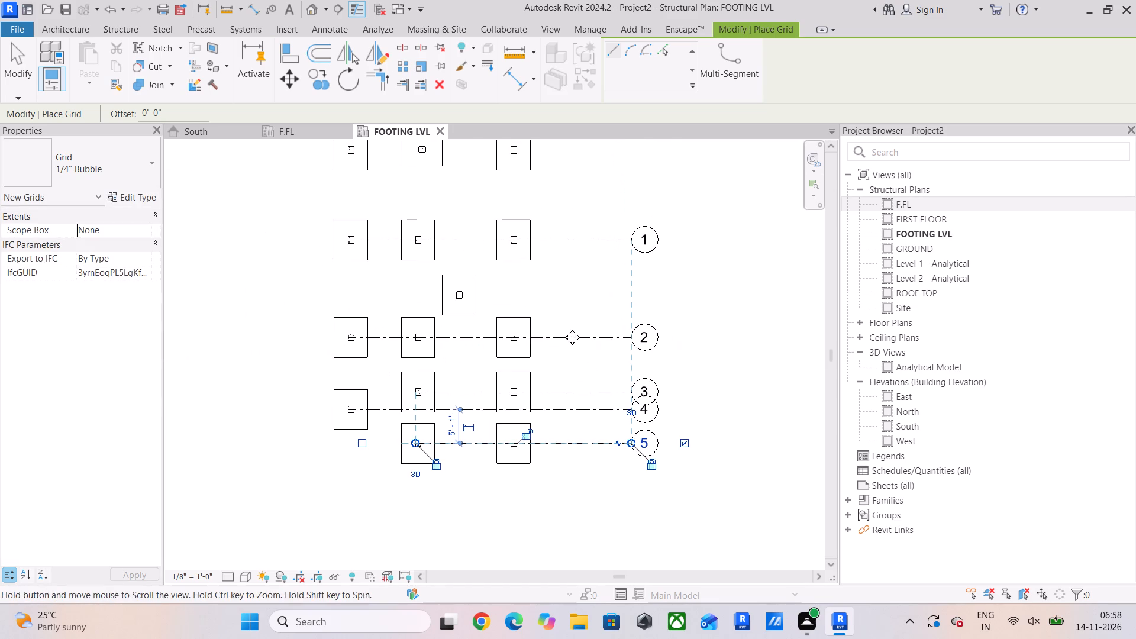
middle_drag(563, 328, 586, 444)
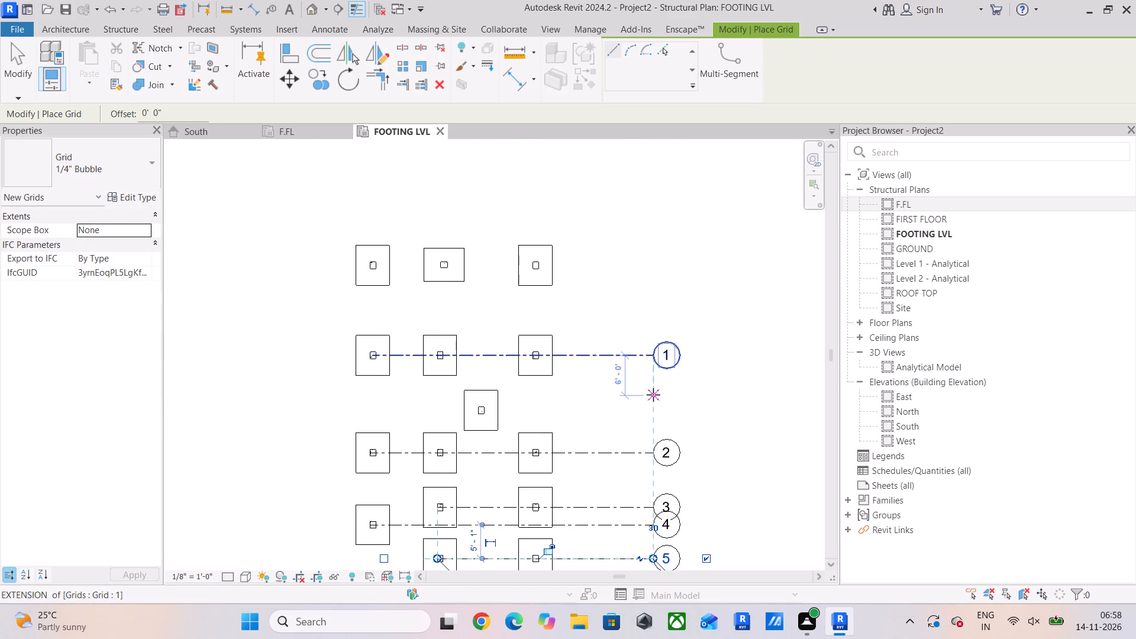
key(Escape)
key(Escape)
Delete all five horizontal grid lines from the footing plan.
middle_drag(757, 299, 726, 193)
drag(723, 180, 578, 532)
key(Delete)
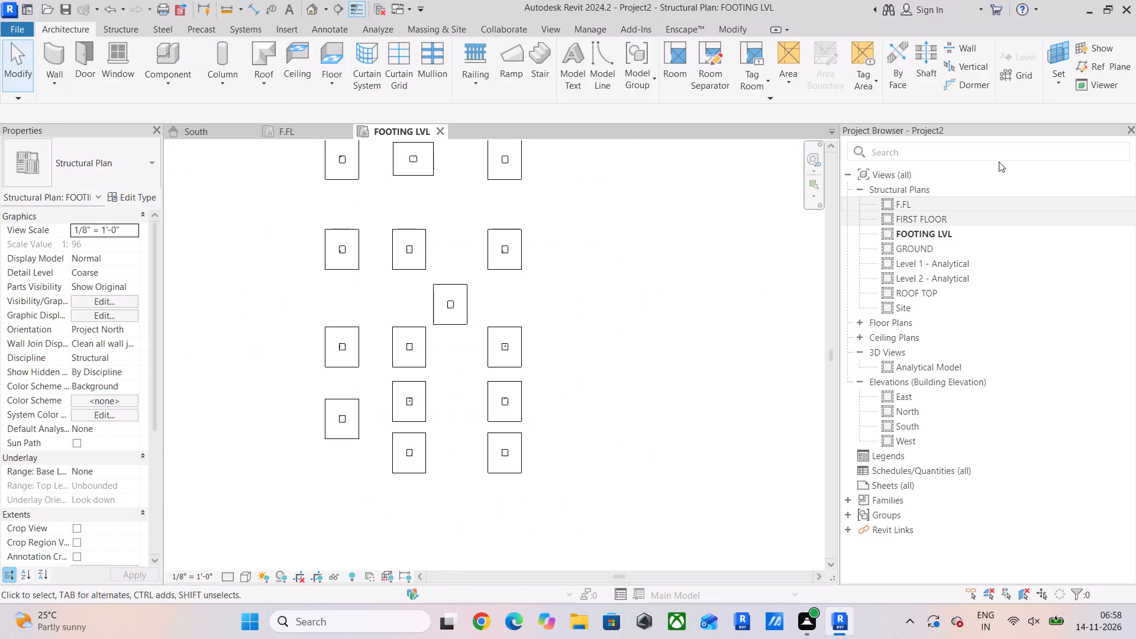
Draw a horizontal grid line through the northernmost column row, from its first column to well beyond the last footing.
click(1014, 76)
middle_drag(741, 286, 733, 422)
scroll(319, 266, up, 4)
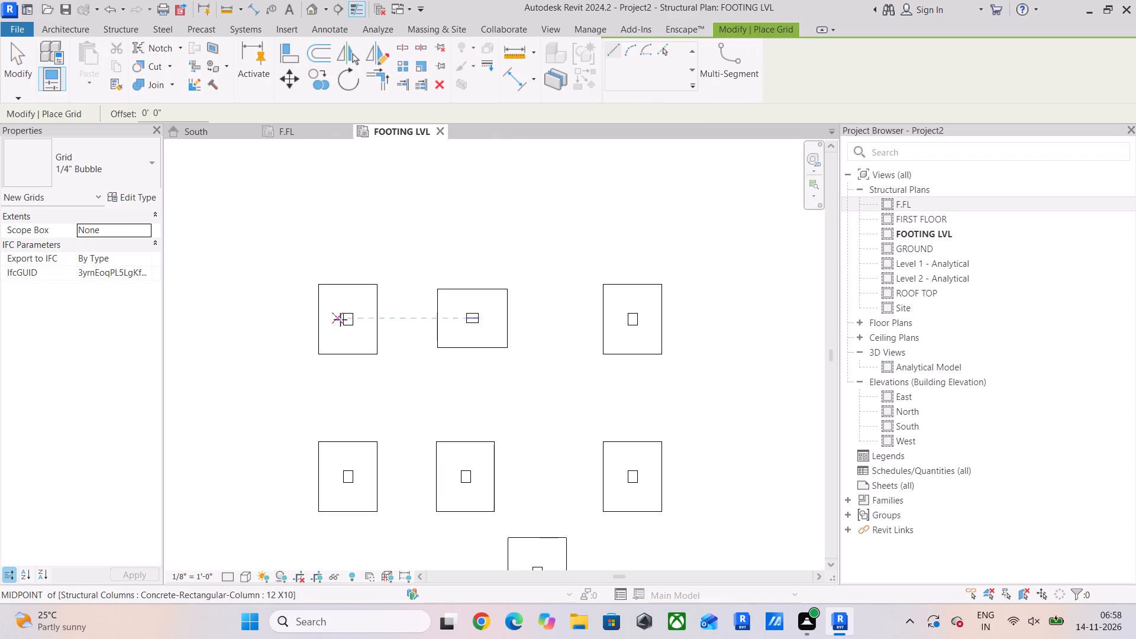
scroll(338, 321, up, 4)
click(341, 318)
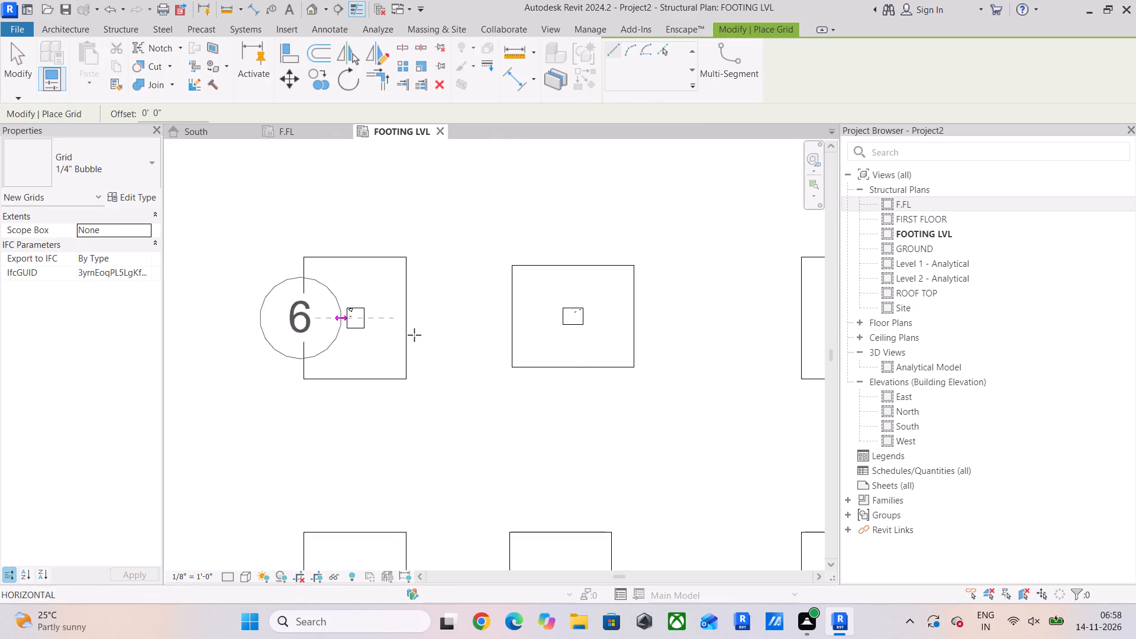
scroll(553, 311, down, 3)
middle_drag(583, 305, 444, 305)
scroll(544, 300, down, 4)
middle_drag(553, 298, 587, 238)
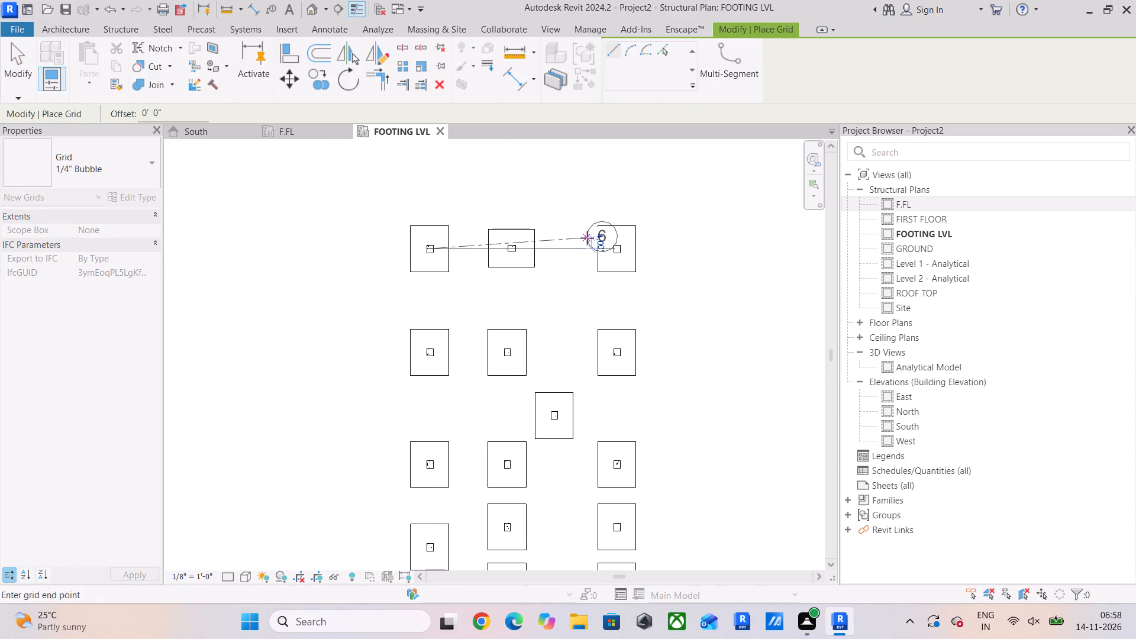
middle_drag(760, 240, 596, 244)
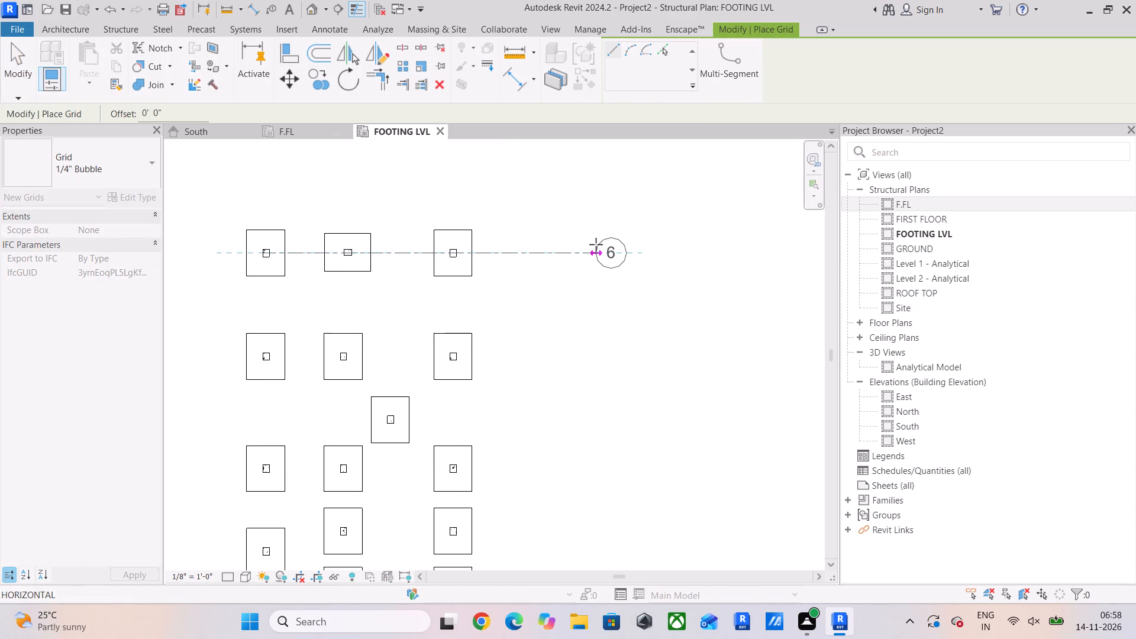
click(596, 244)
key(Escape)
key(Escape)
Rename the grid through the northernmost column row as 1.
click(617, 253)
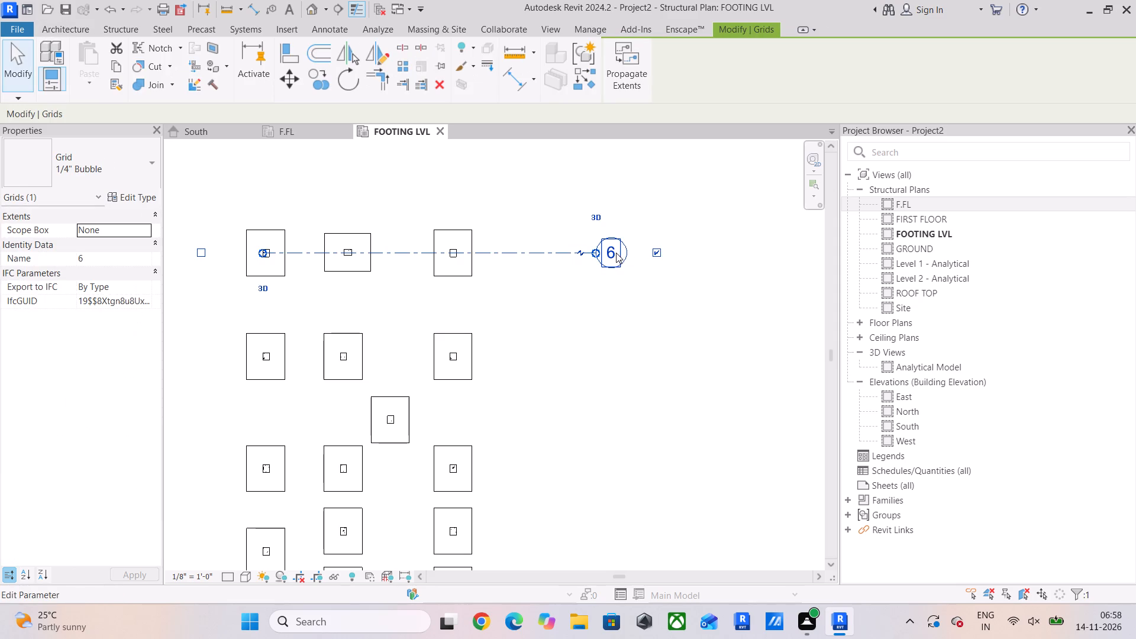
click(612, 251)
key(1)
key(Return)
click(580, 406)
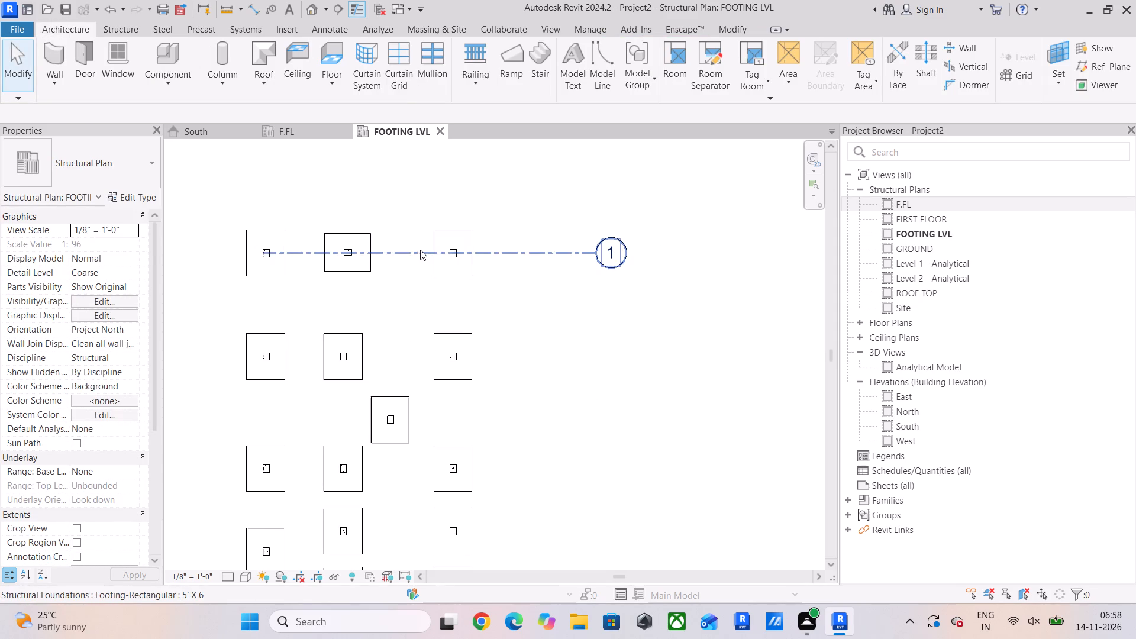
Draw a similar horizontal grid line through the second column row, ending in line with grid 1.
click(420, 250)
click(587, 79)
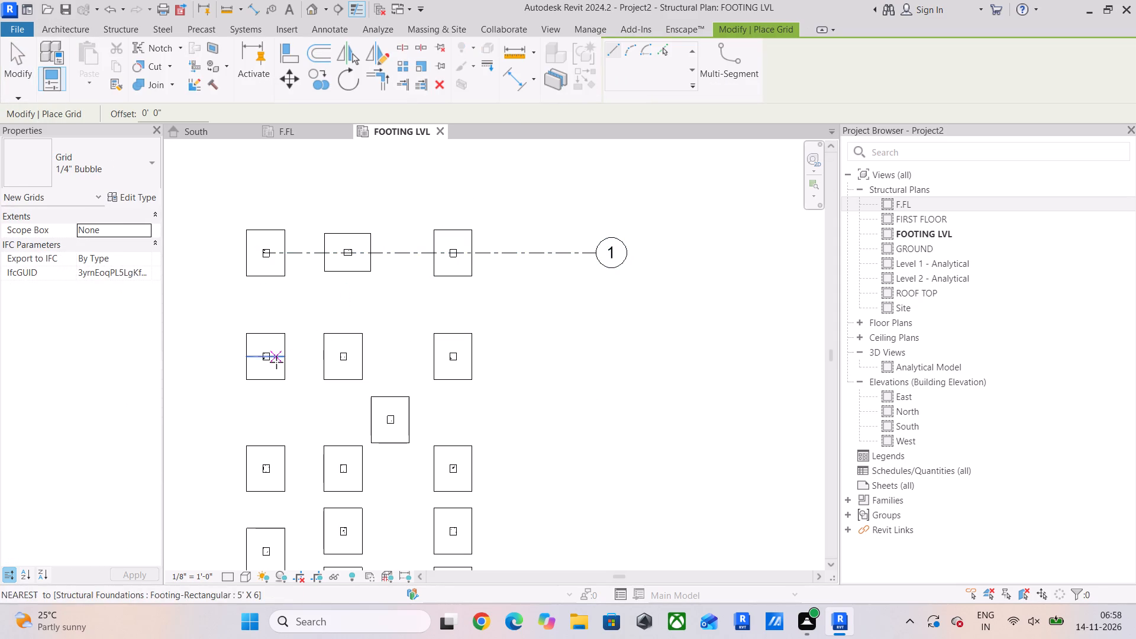
scroll(260, 361, up, 4)
drag(267, 356, 274, 356)
scroll(575, 354, down, 3)
middle_drag(665, 354, 499, 354)
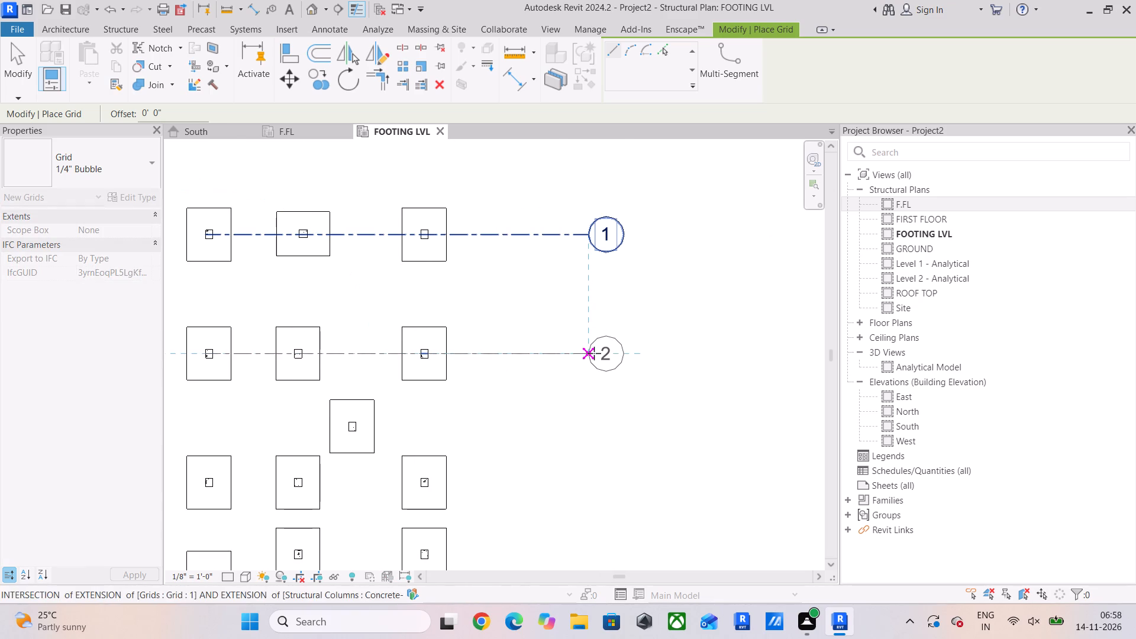
click(594, 353)
Draw a horizontal grid line from the lone offset footing's column to the aligned ends of the grids above.
scroll(344, 430, up, 4)
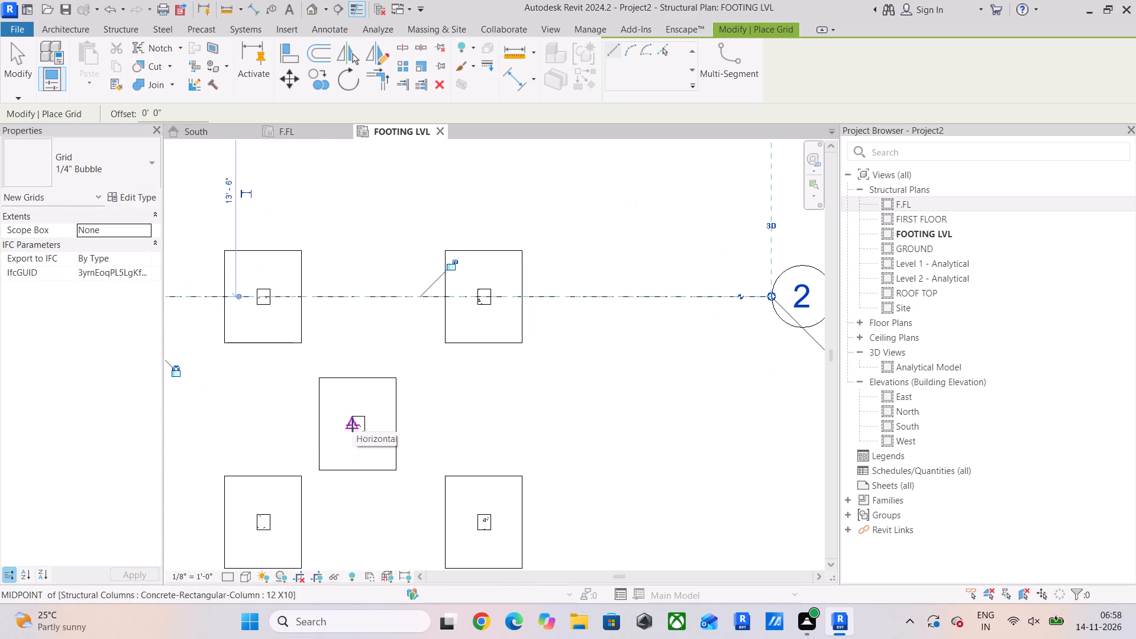
click(353, 425)
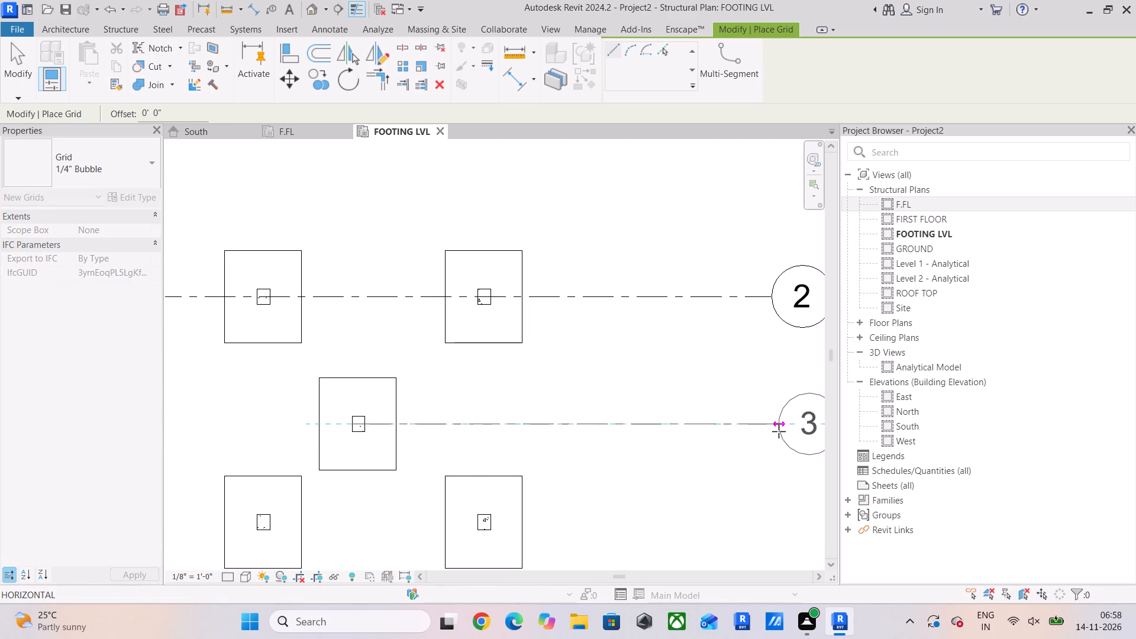
click(771, 434)
Draw a horizontal grid line through the three-column row below the lone offset footing, ending in line with grid 3.
middle_drag(609, 424, 586, 260)
scroll(466, 383, down, 5)
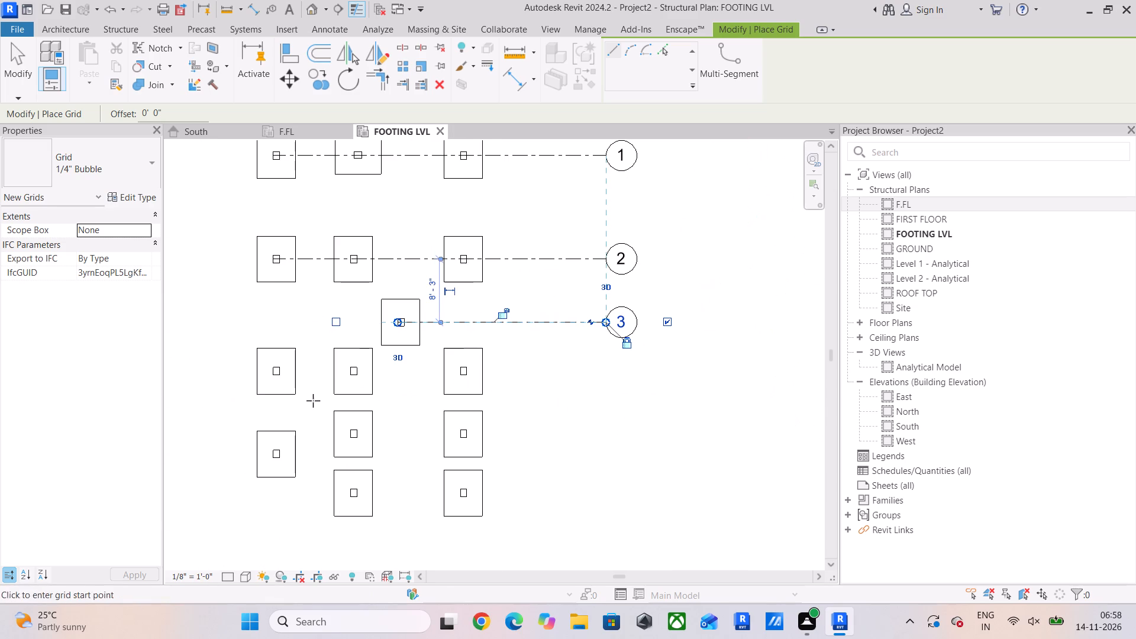
scroll(273, 375, up, 5)
click(273, 369)
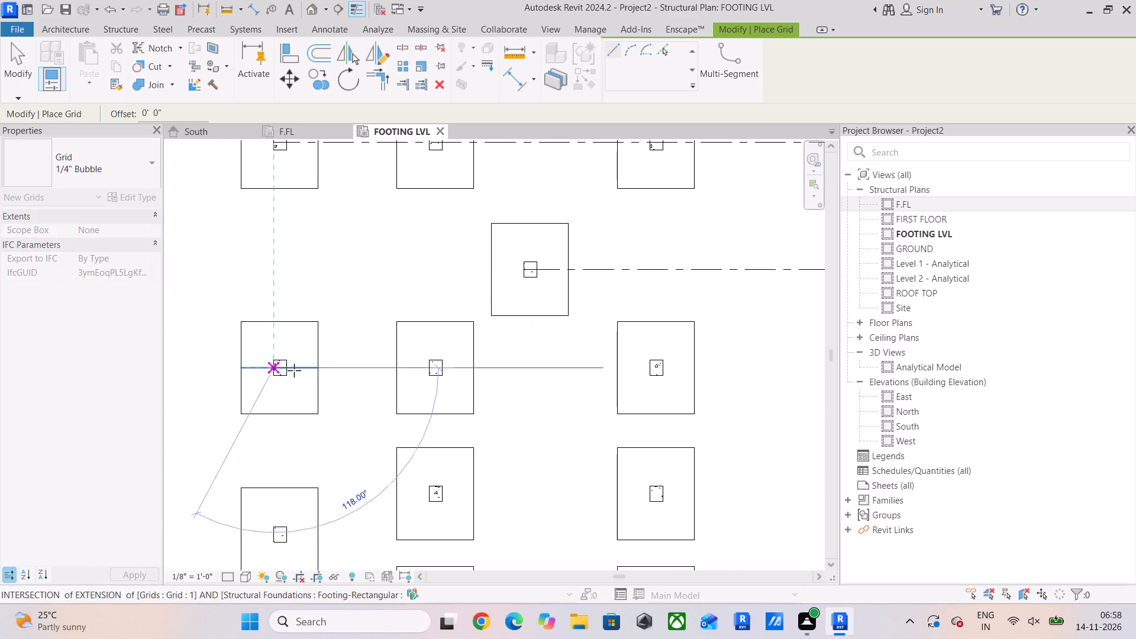
scroll(561, 370, down, 4)
middle_drag(578, 370, 417, 370)
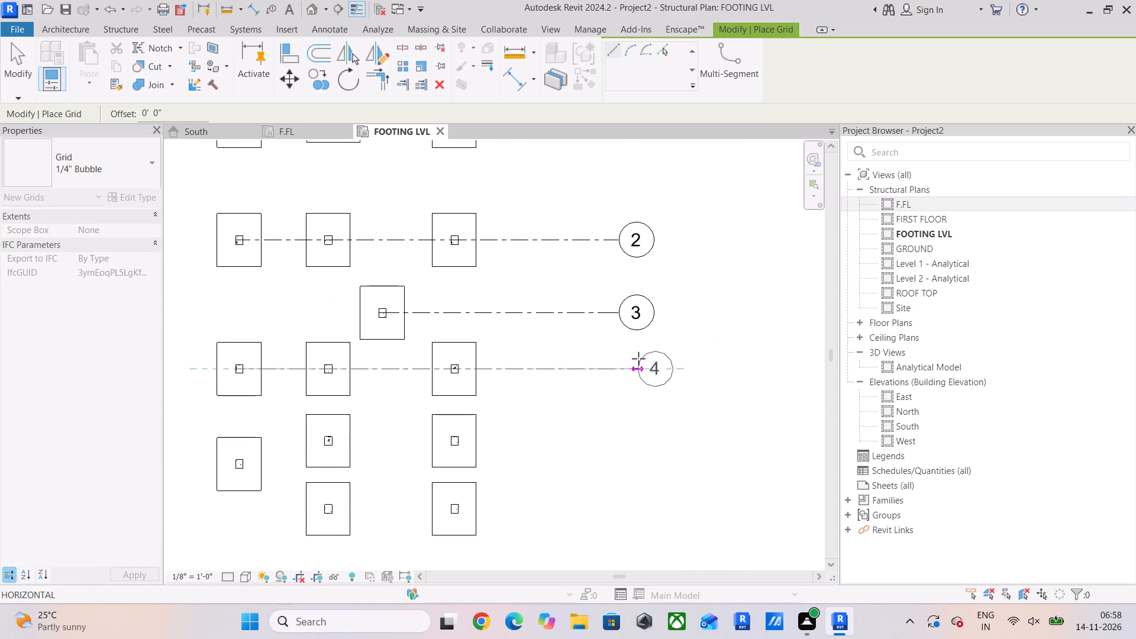
click(622, 360)
Draw a horizontal grid line through the upper of the two-column rows, ending in line with grid 4.
scroll(269, 443, up, 4)
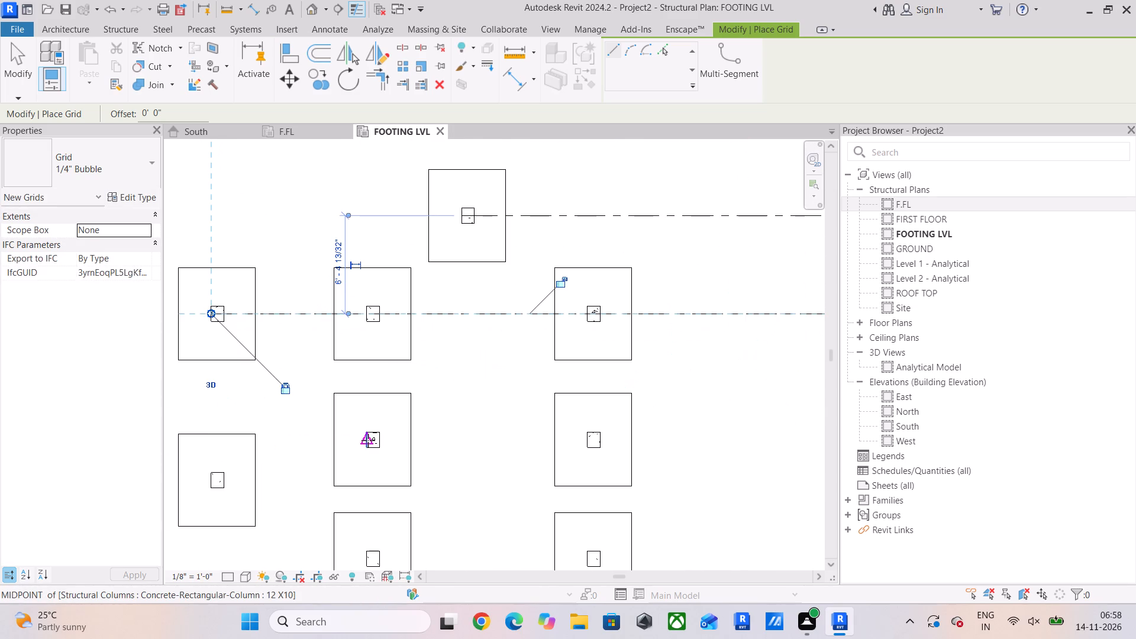
drag(368, 440, 373, 439)
scroll(549, 440, down, 4)
middle_drag(630, 439, 496, 439)
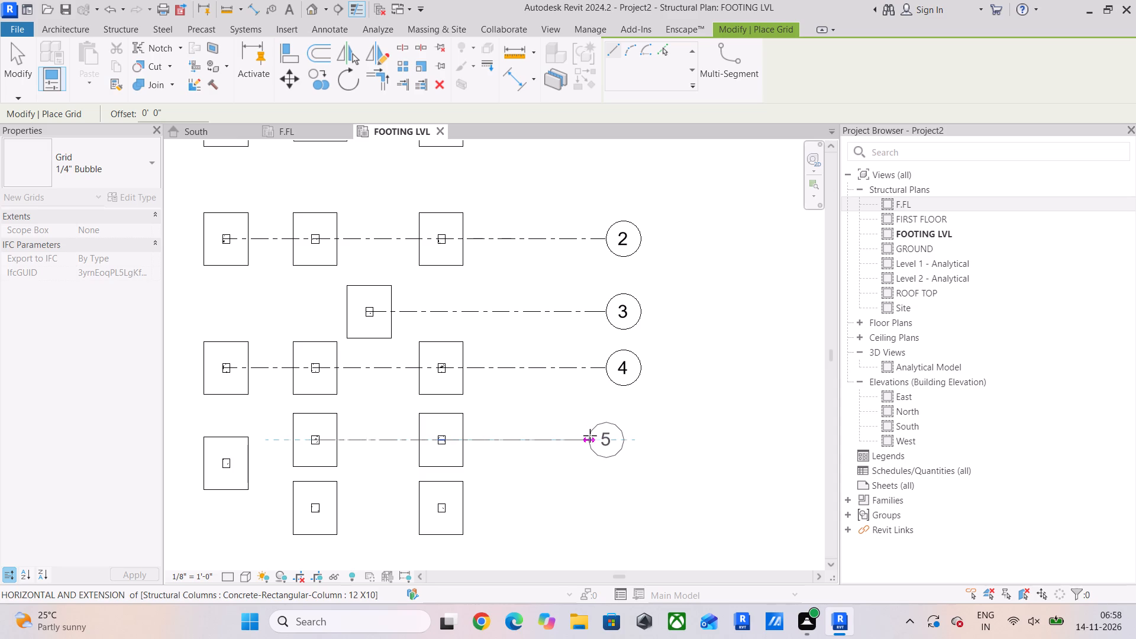
click(601, 434)
Draw a horizontal grid line from the lowest column on the plan's west side to the other grids' ends.
scroll(257, 482, up, 4)
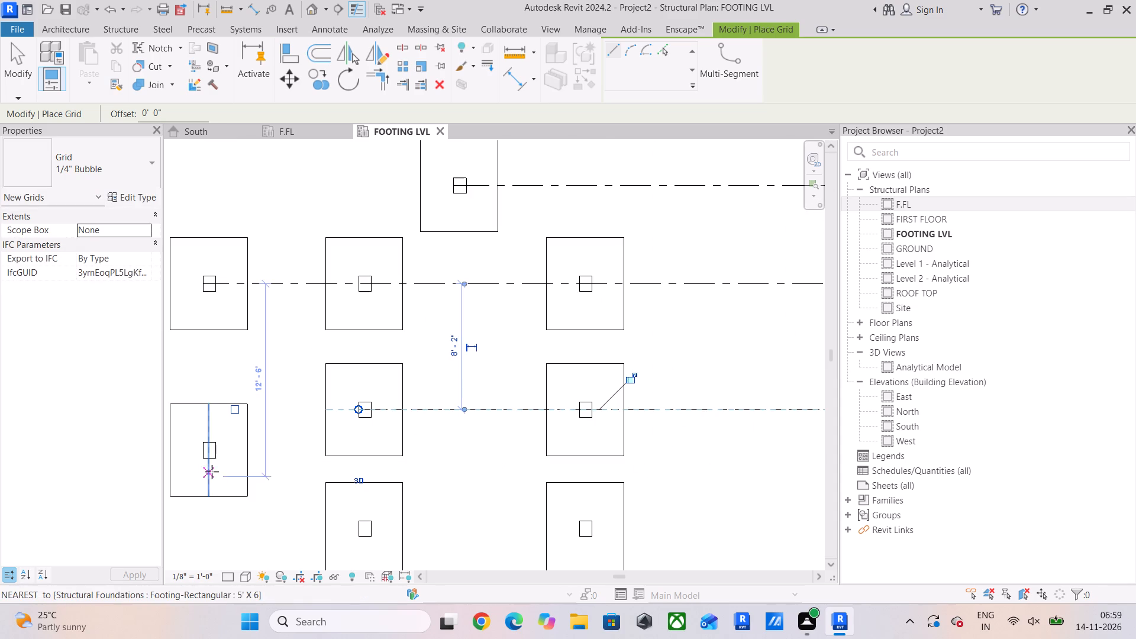
click(208, 452)
scroll(454, 450, down, 3)
click(732, 447)
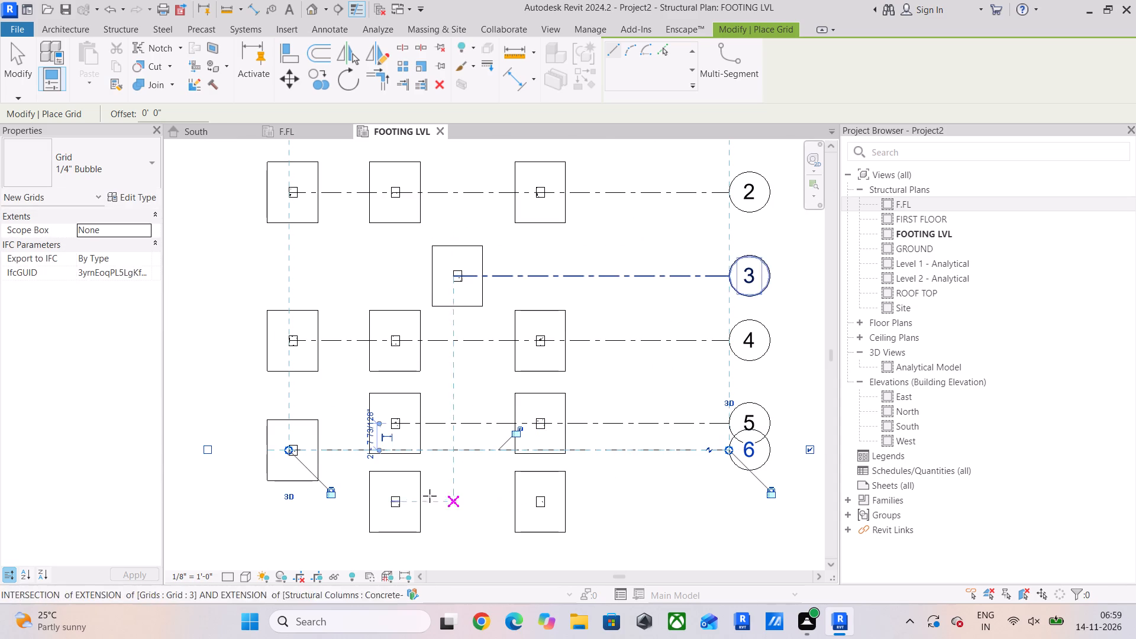
Draw a horizontal grid line through the lowest two-column row, ending in line with the other grids.
click(395, 502)
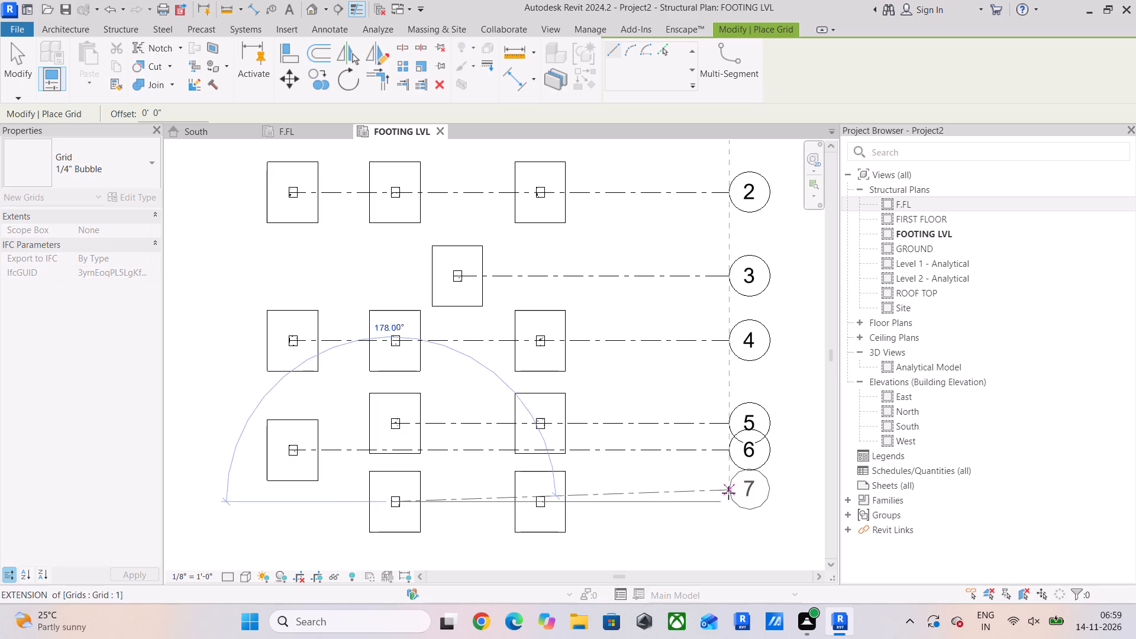
click(729, 498)
middle_drag(477, 492, 433, 473)
key(Escape)
key(Escape)
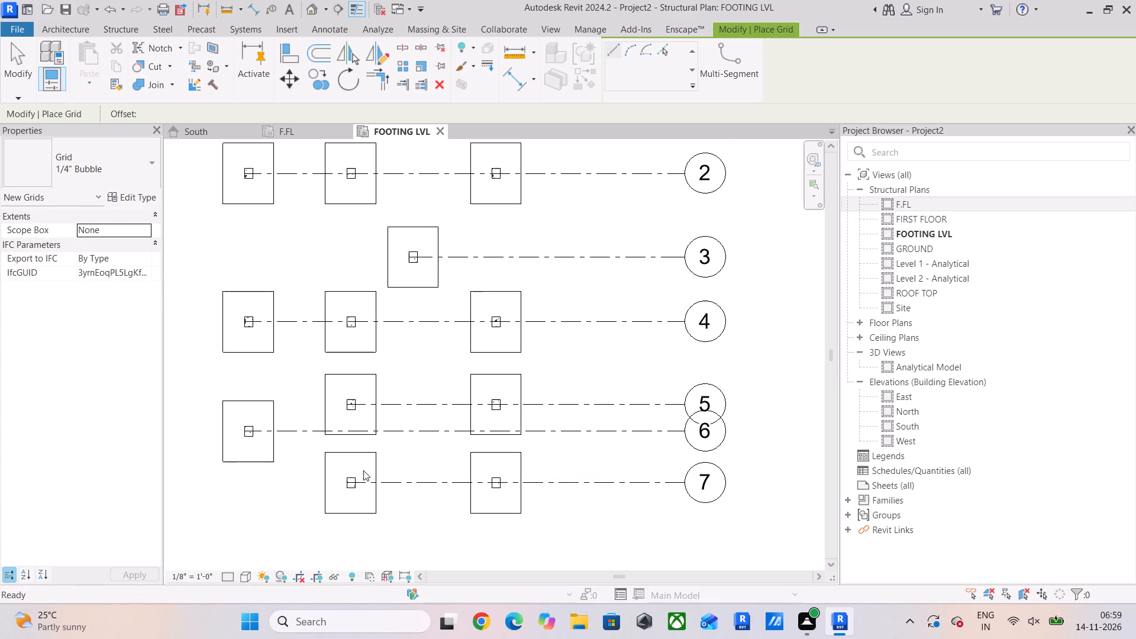
key(Escape)
Extend the west end of grid 3 well past the westernmost footings.
click(548, 252)
drag(409, 257, 338, 257)
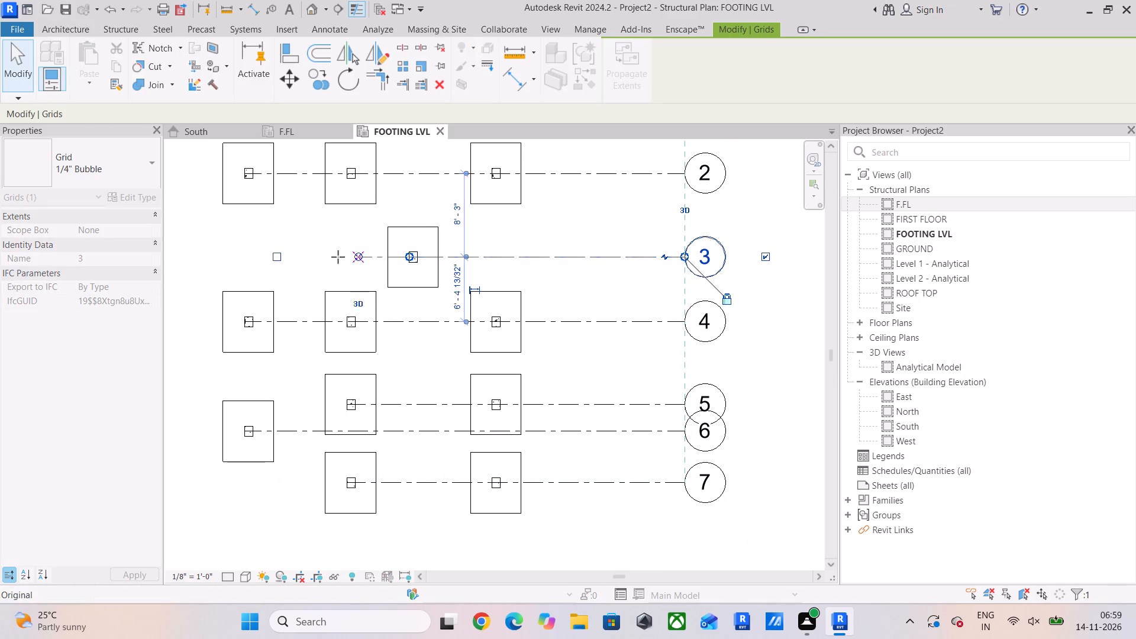
drag(338, 257, 191, 257)
middle_drag(191, 257, 402, 282)
drag(402, 283, 399, 293)
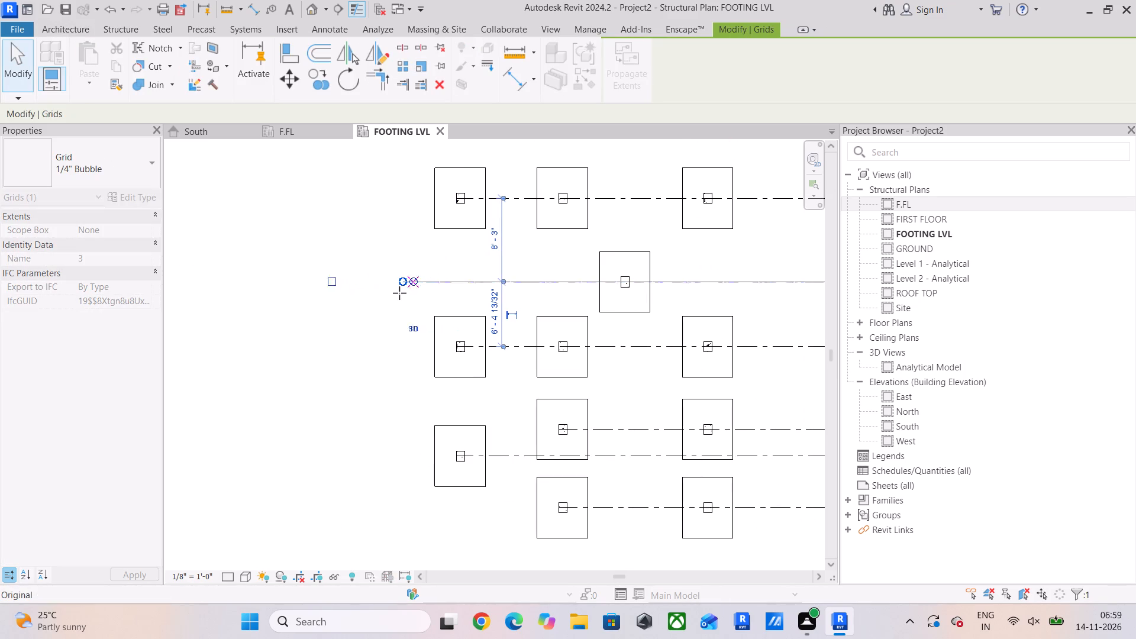
drag(399, 293, 311, 293)
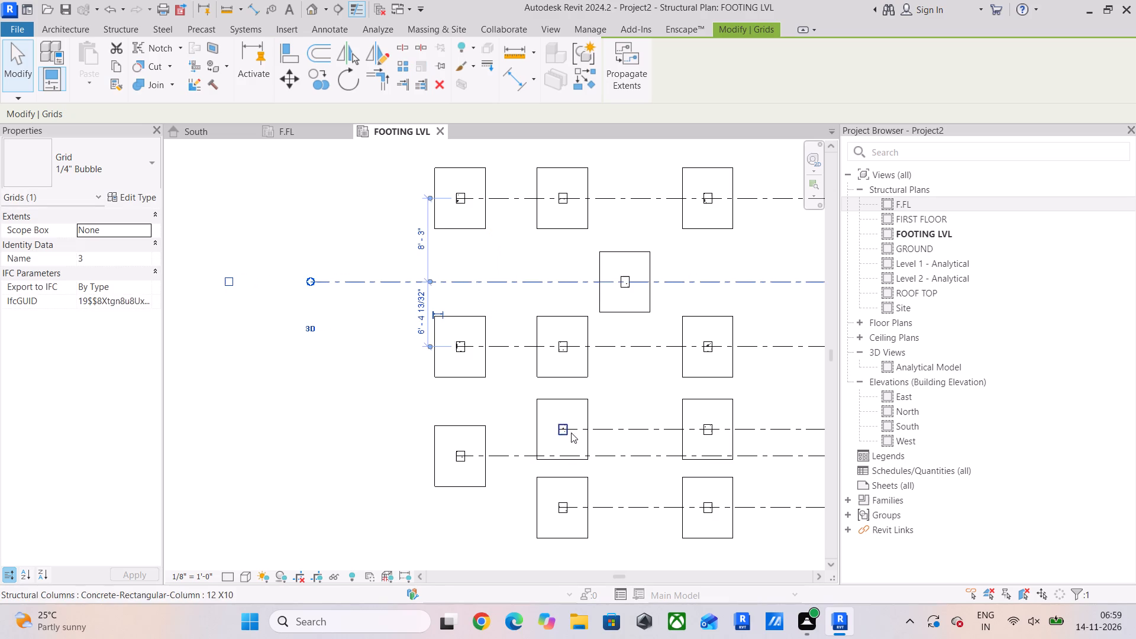
Extend the west end of grid 5, together with its aligned grid 7, to line up with grid 3's west end.
drag(613, 428, 604, 429)
drag(557, 427, 434, 425)
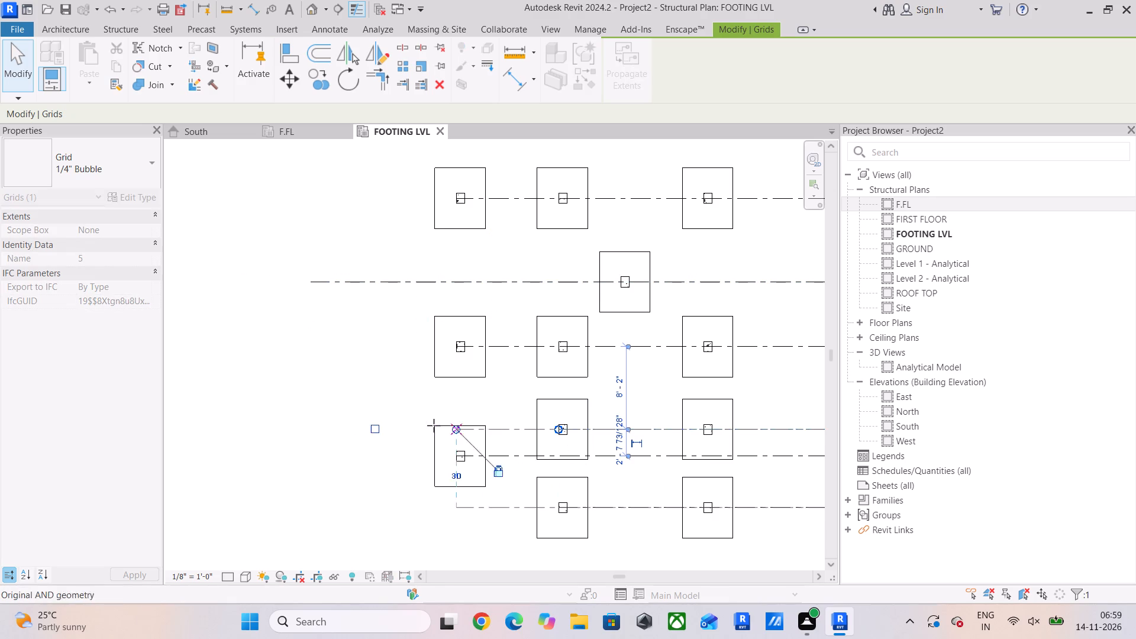
drag(434, 425, 310, 425)
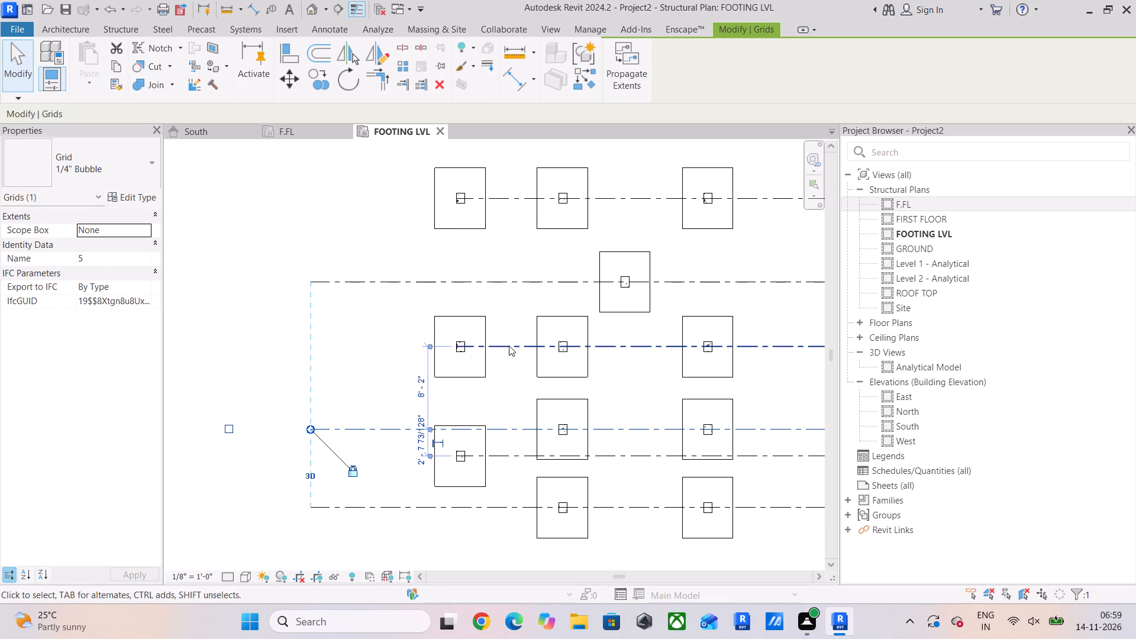
Extend the west end of grid 4, together with its aligned grids, to line up with grids 3 and 5.
click(508, 345)
drag(415, 345, 396, 345)
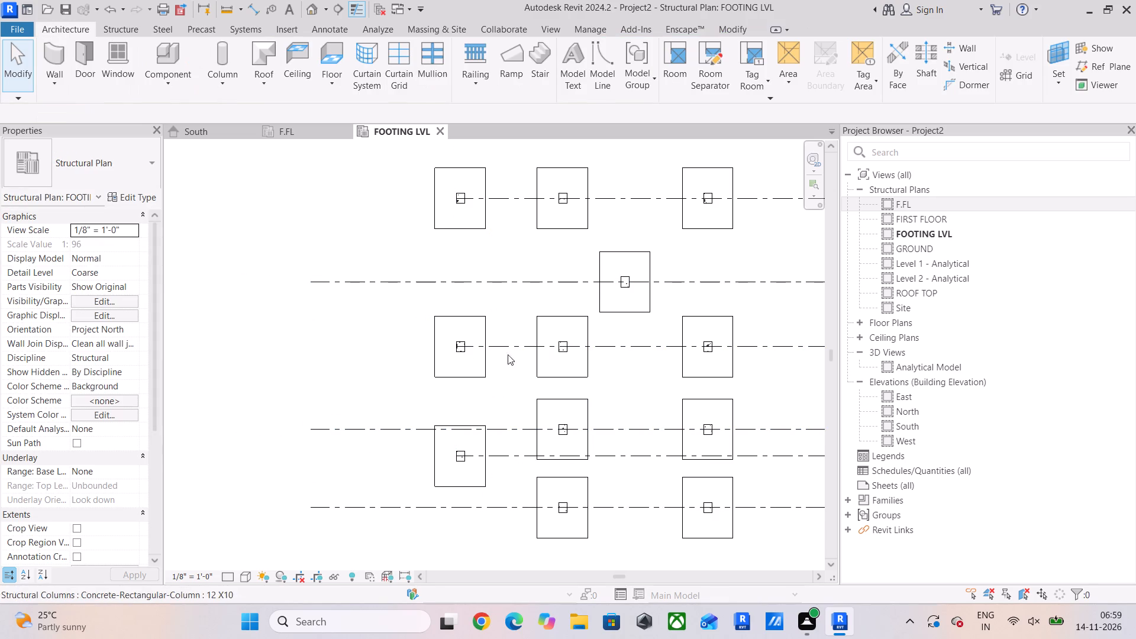
click(514, 350)
drag(455, 347, 336, 346)
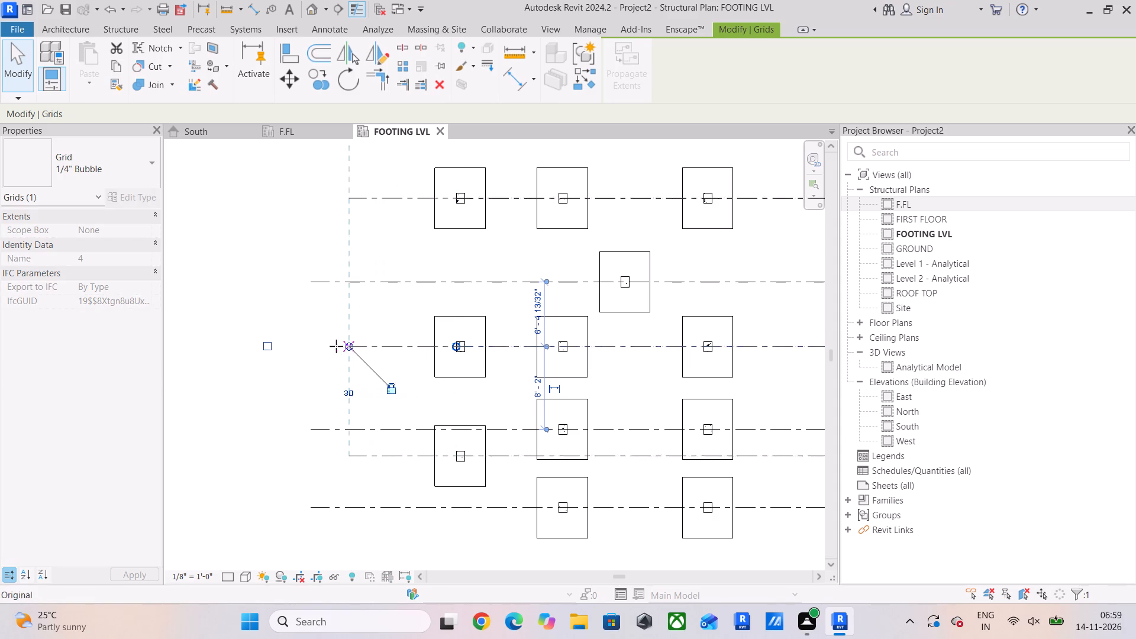
drag(336, 346, 314, 347)
scroll(470, 466, down, 5)
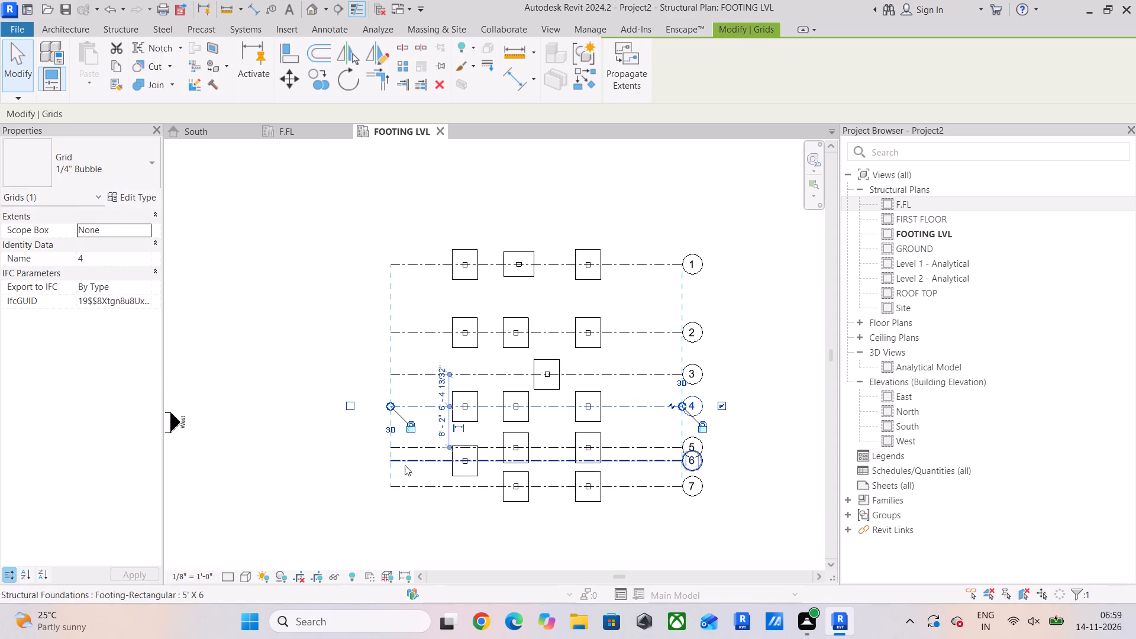
click(302, 448)
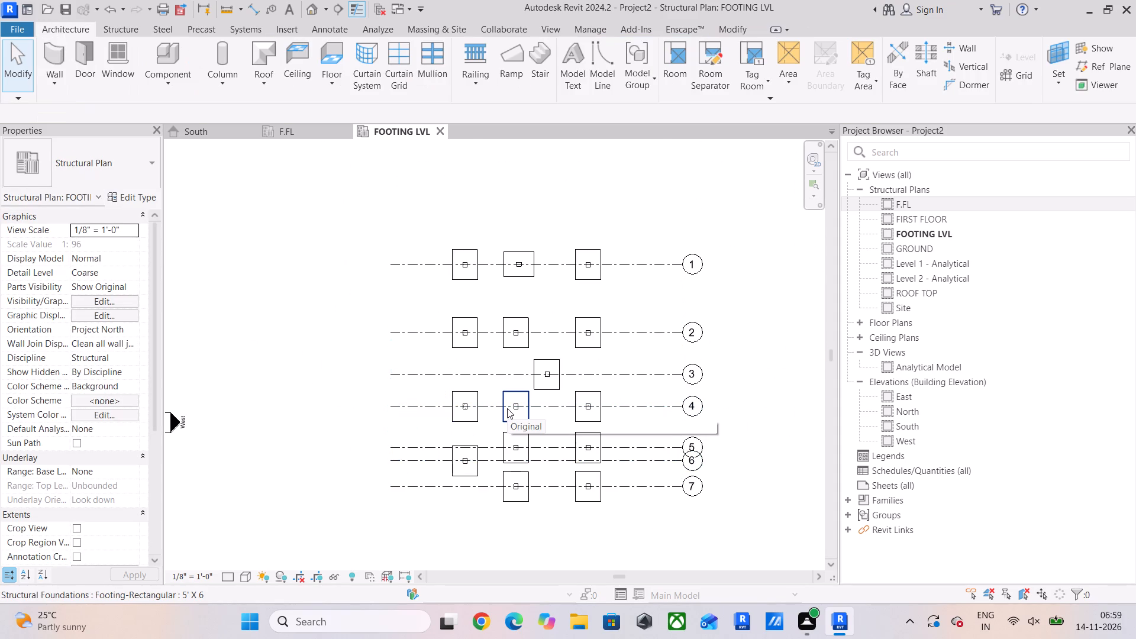
scroll(493, 321, up, 5)
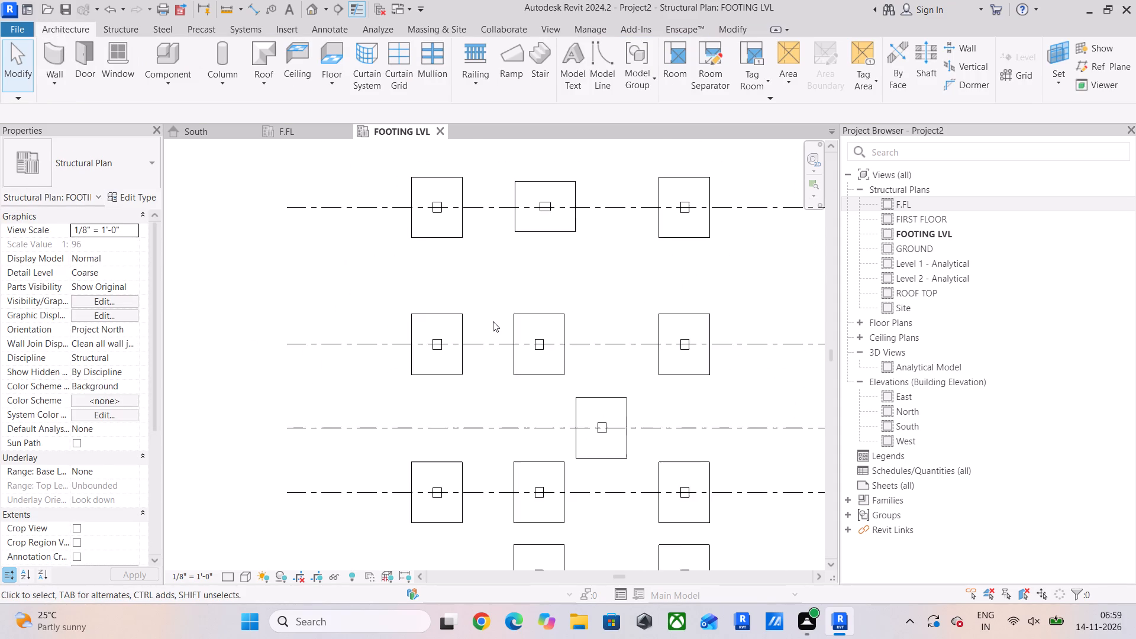
Draw a vertical grid line through the westernmost column line, from the grid 1 column to below the lowest footings.
scroll(493, 321, down, 4)
middle_drag(584, 336, 476, 283)
middle_drag(484, 297, 520, 319)
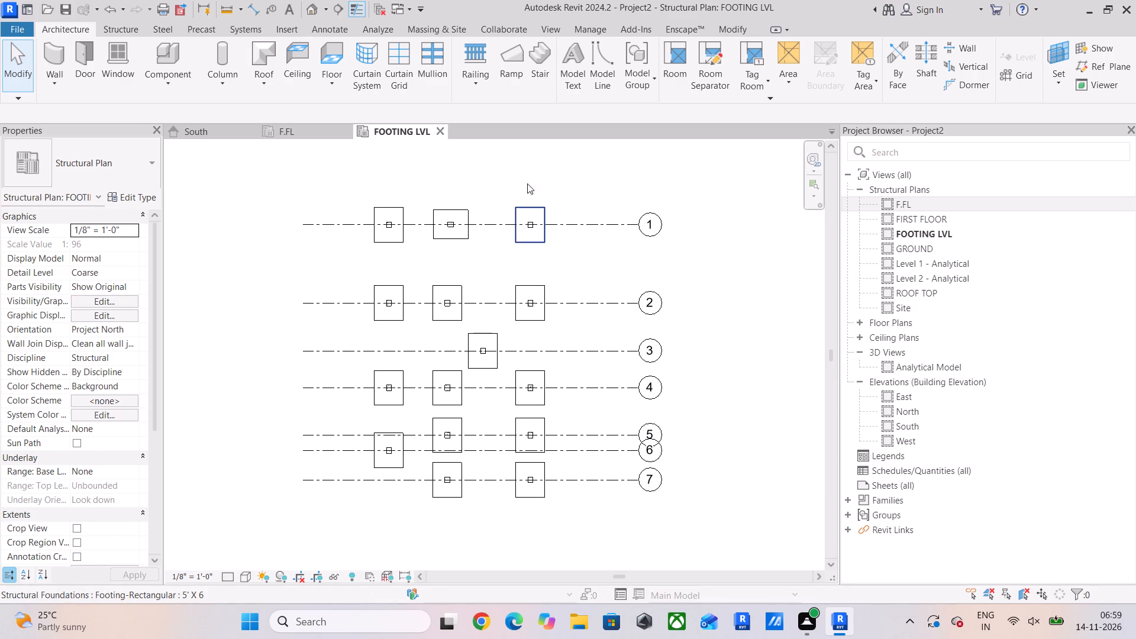
click(586, 221)
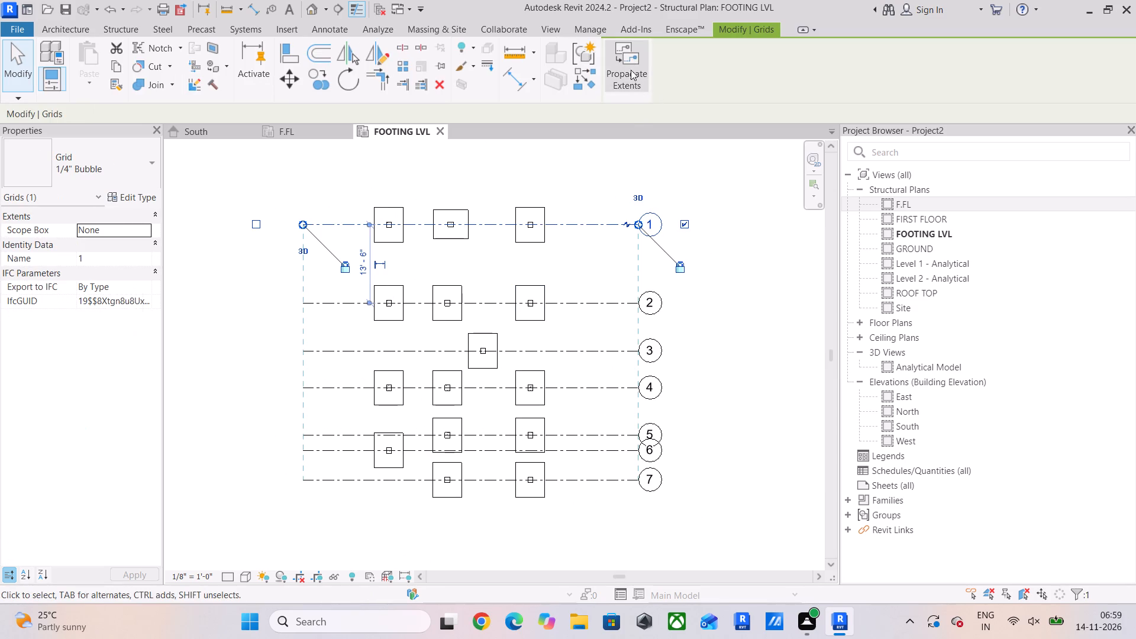
click(583, 82)
scroll(369, 222, up, 5)
scroll(444, 213, up, 5)
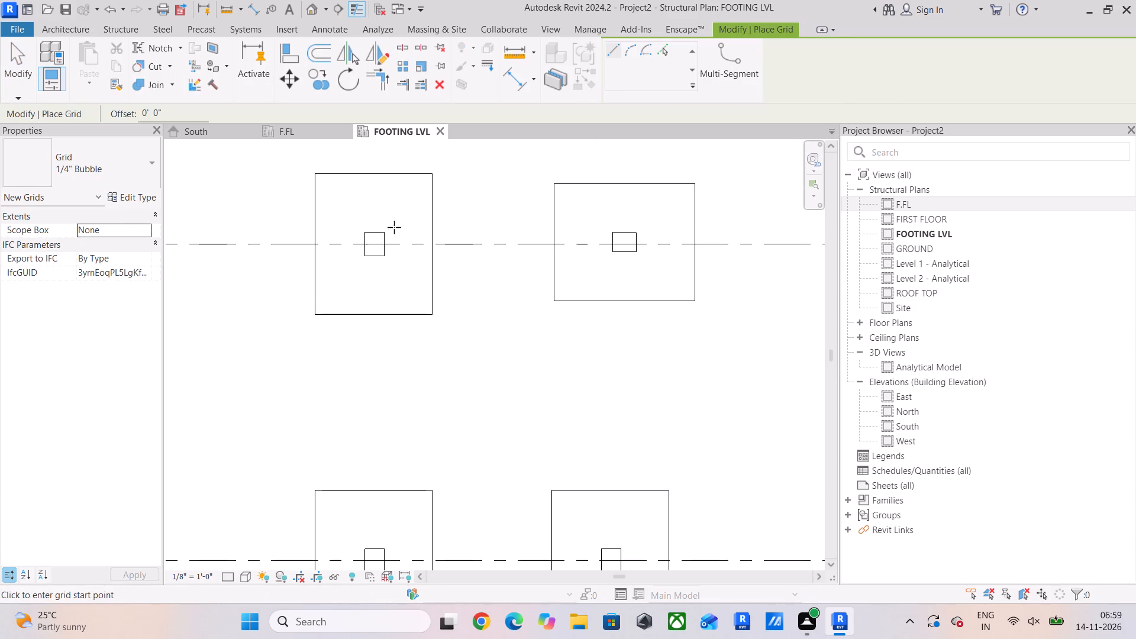
click(373, 232)
scroll(383, 354, down, 5)
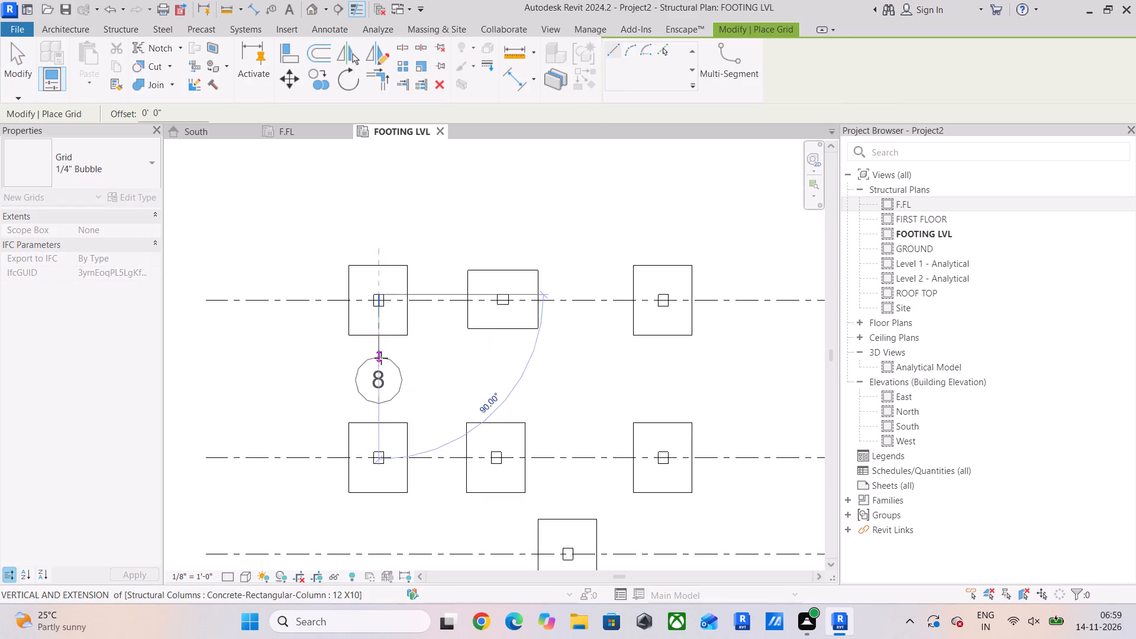
scroll(381, 358, down, 5)
middle_drag(381, 358, 369, 166)
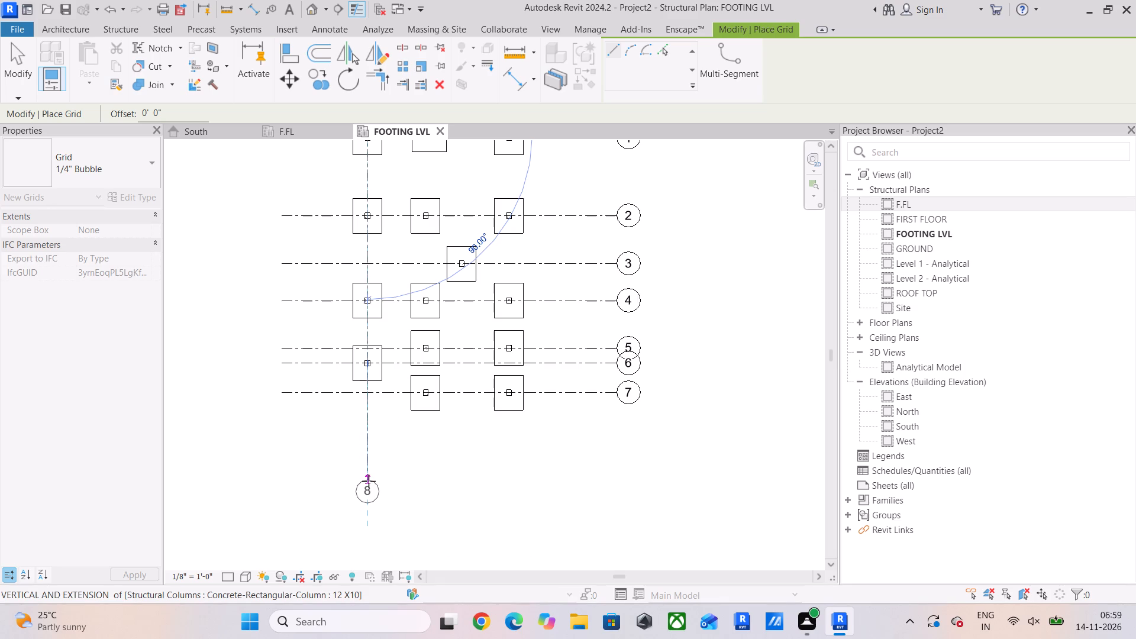
click(369, 481)
scroll(369, 486, up, 5)
key(Tab)
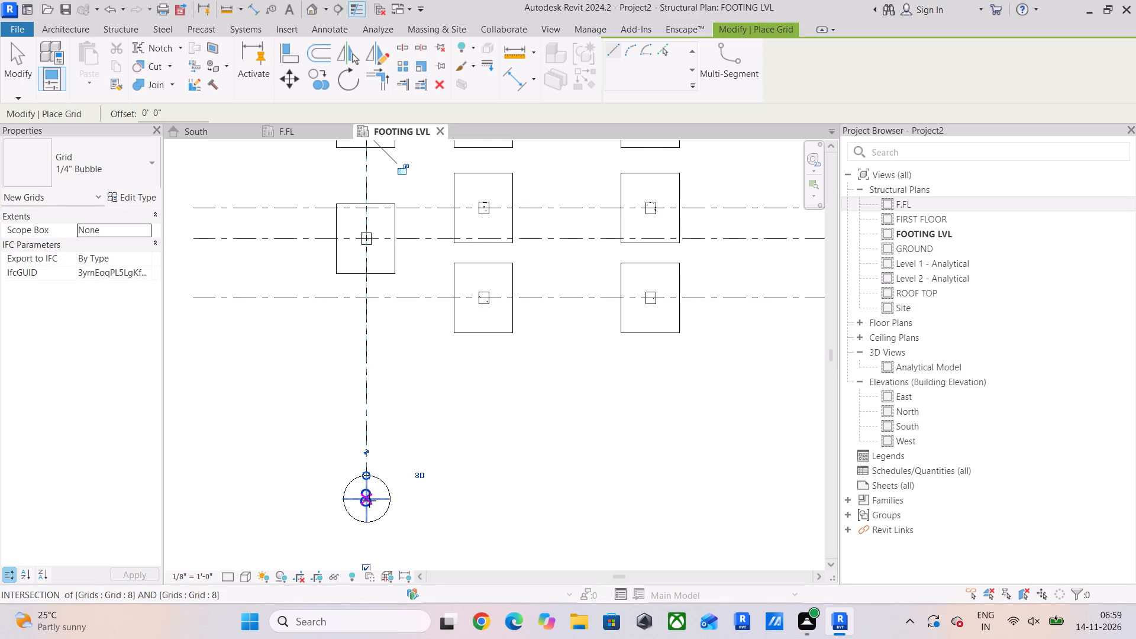
key(Escape)
key(Escape)
Rename the new vertical grid as A.
click(371, 498)
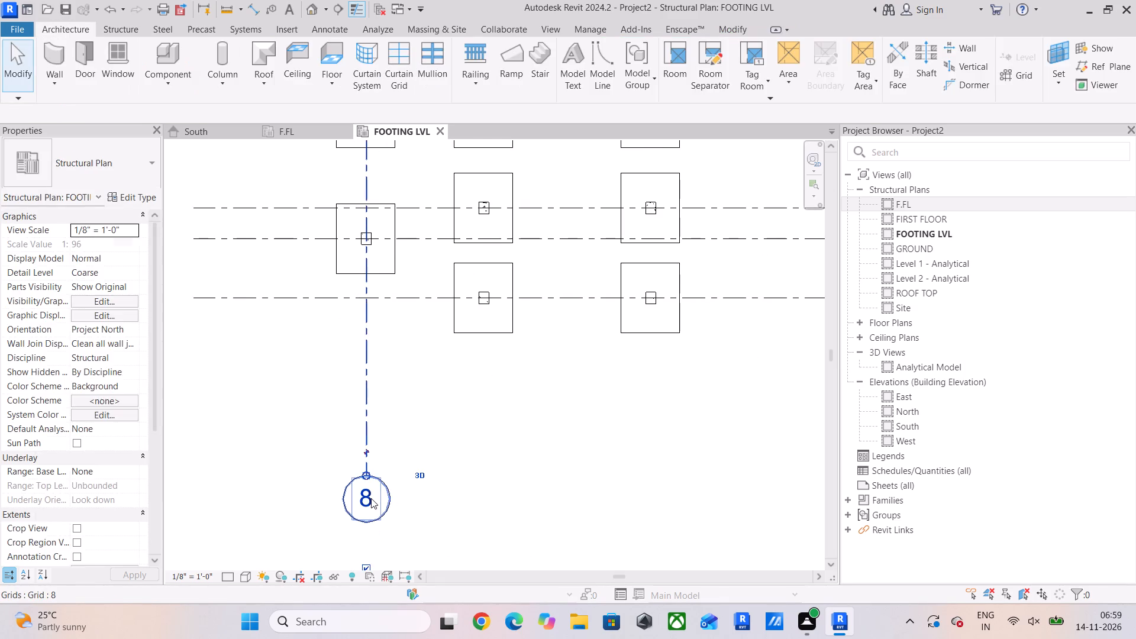
click(371, 498)
key(a)
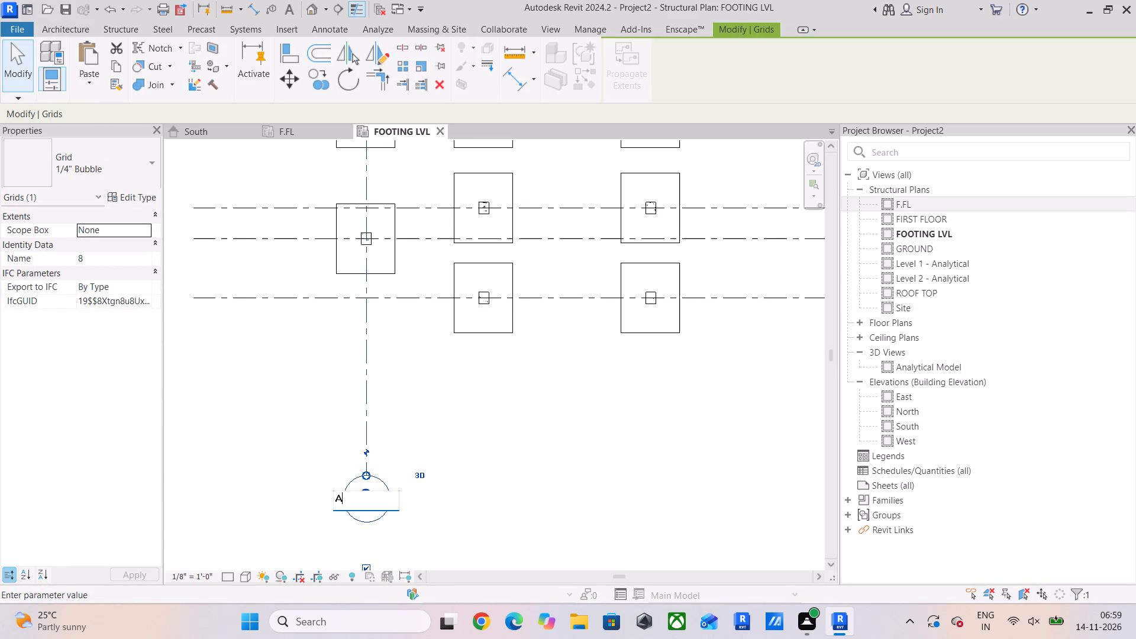
click(504, 481)
Draw a vertical grid line from the middle column on grid 1 down to end in line with grid A.
scroll(434, 393, down, 6)
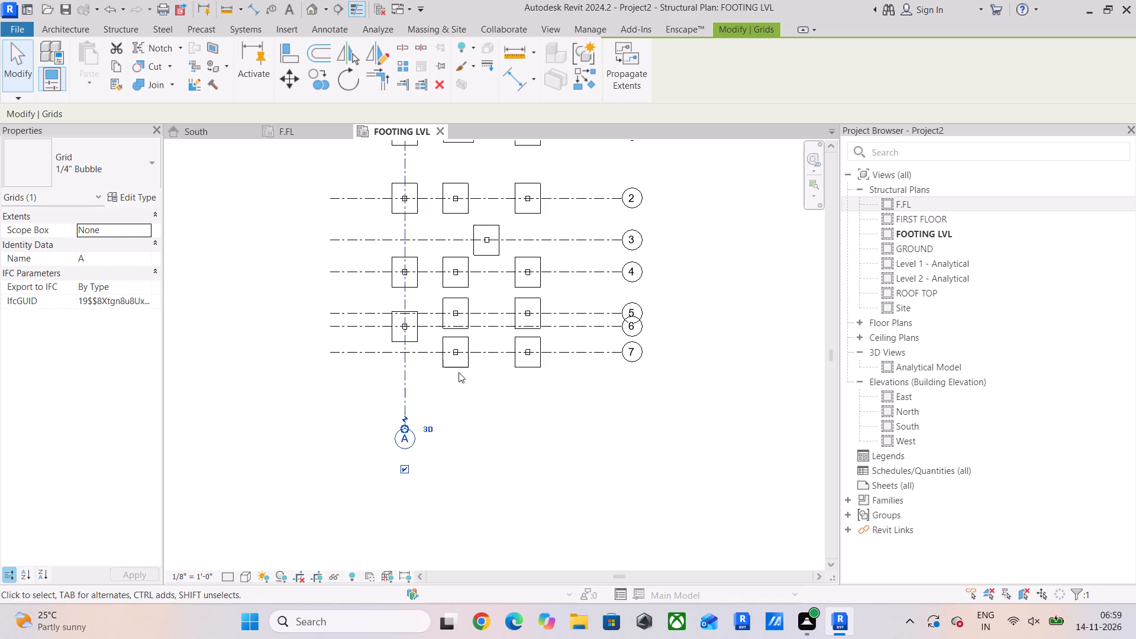
click(586, 77)
middle_drag(435, 305, 432, 474)
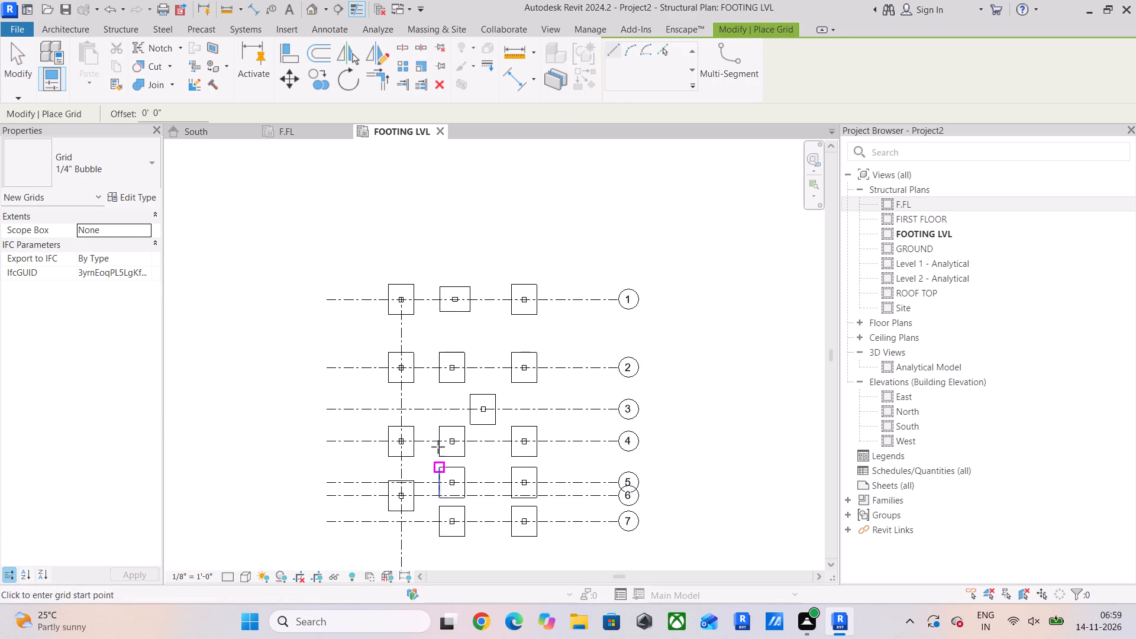
scroll(453, 277, up, 10)
click(461, 343)
scroll(464, 418, down, 2)
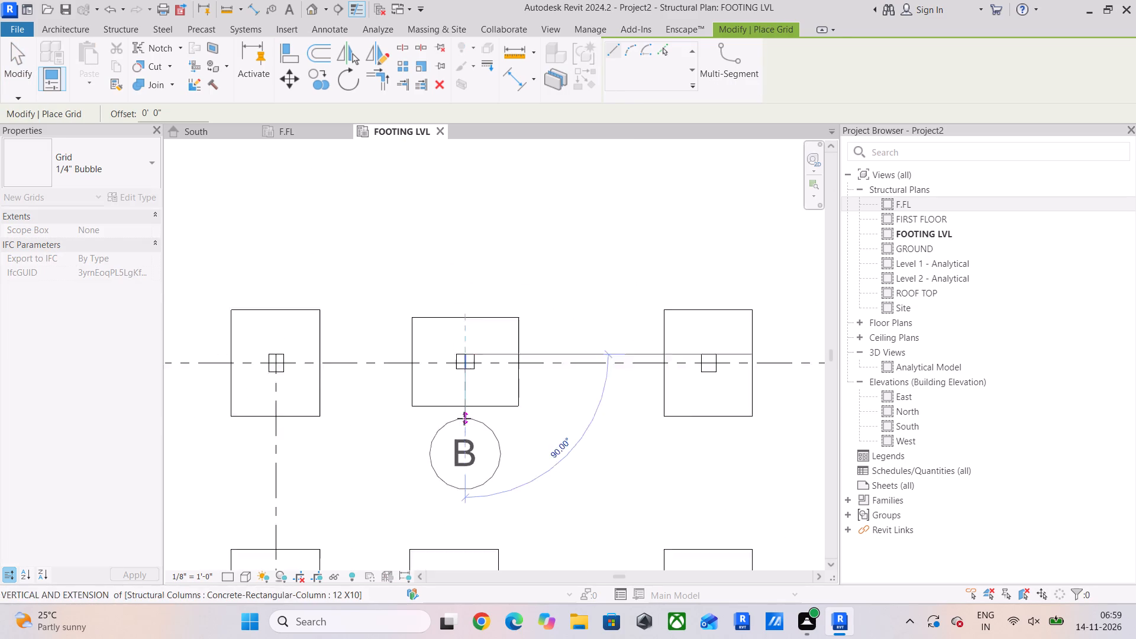
scroll(464, 418, down, 9)
middle_drag(467, 418, 499, 243)
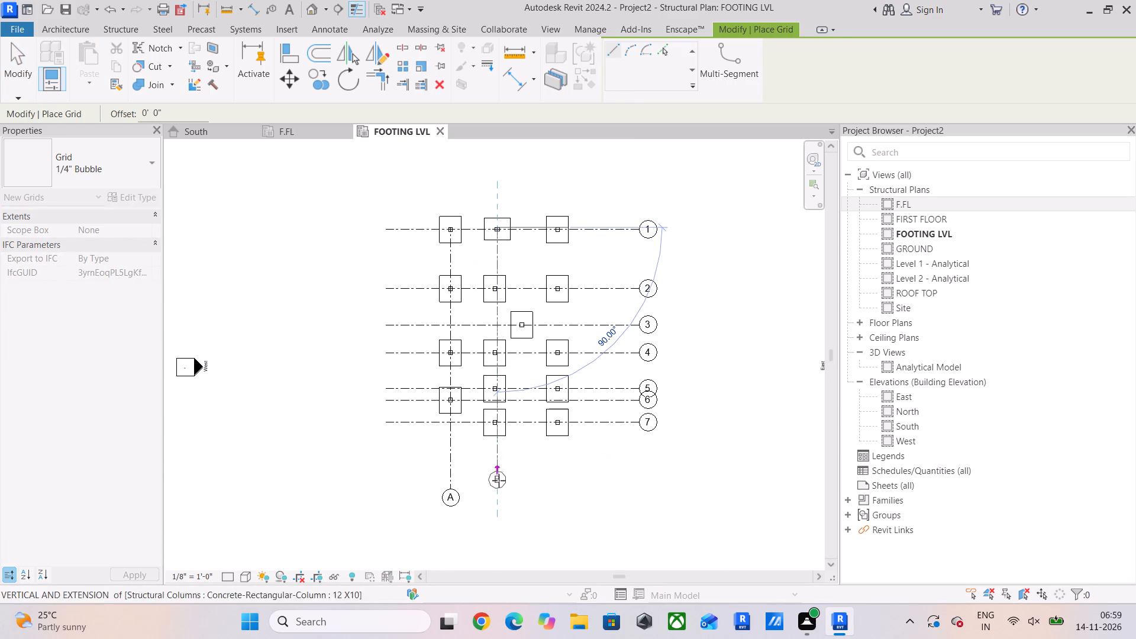
click(500, 491)
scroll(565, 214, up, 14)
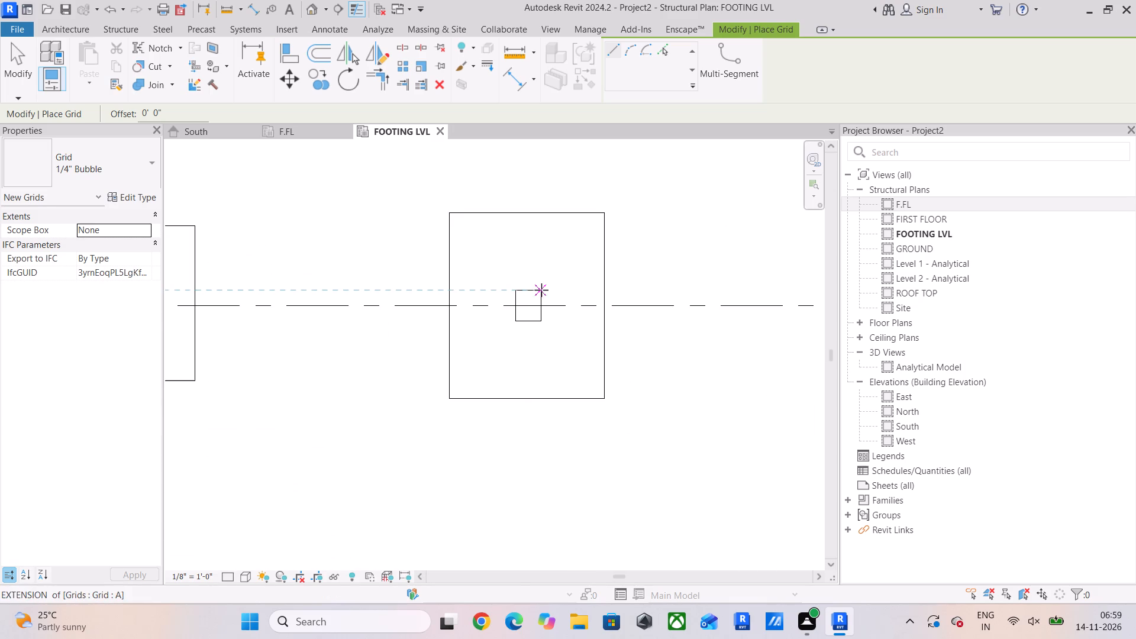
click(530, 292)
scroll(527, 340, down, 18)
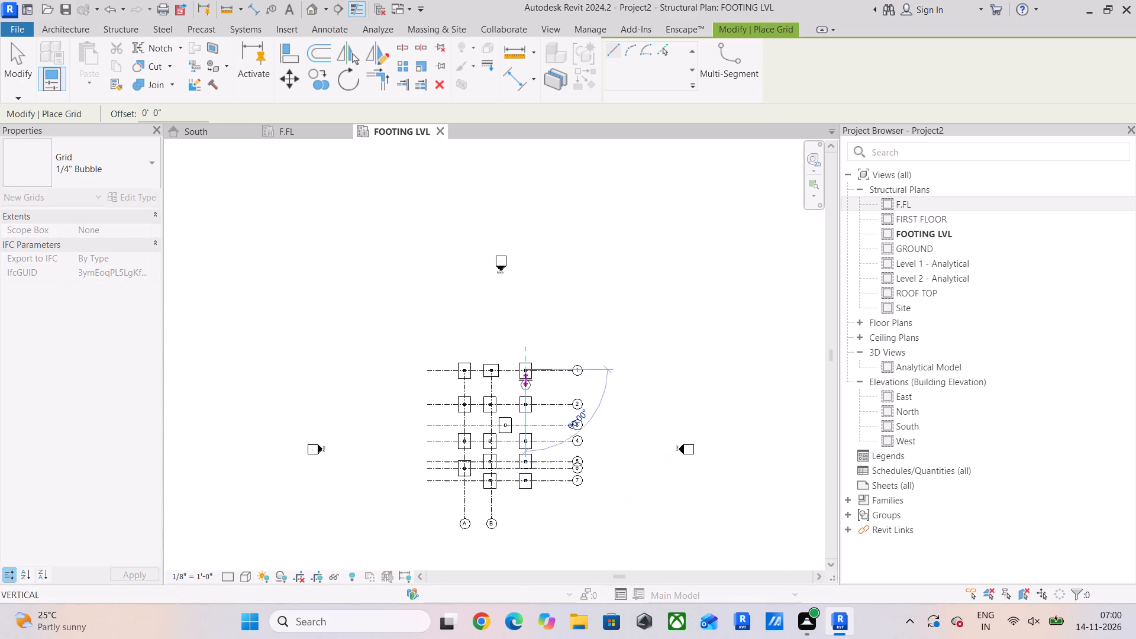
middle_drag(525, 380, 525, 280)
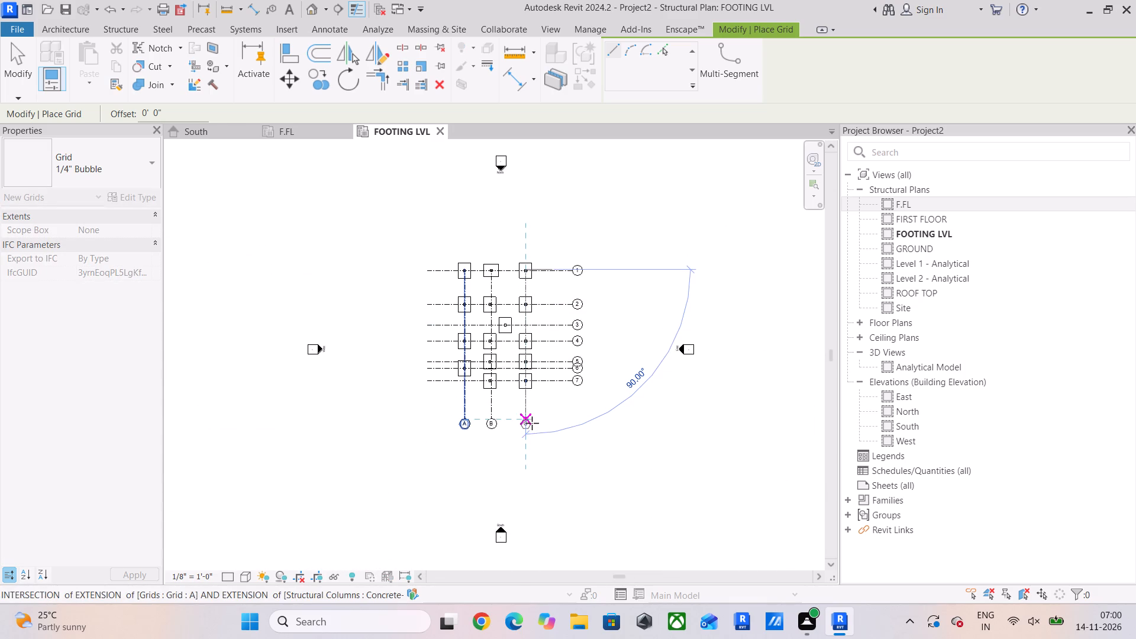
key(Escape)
Draw a vertical grid line from the single column on grid 3 down to end in line with grids A and B.
scroll(504, 326, up, 17)
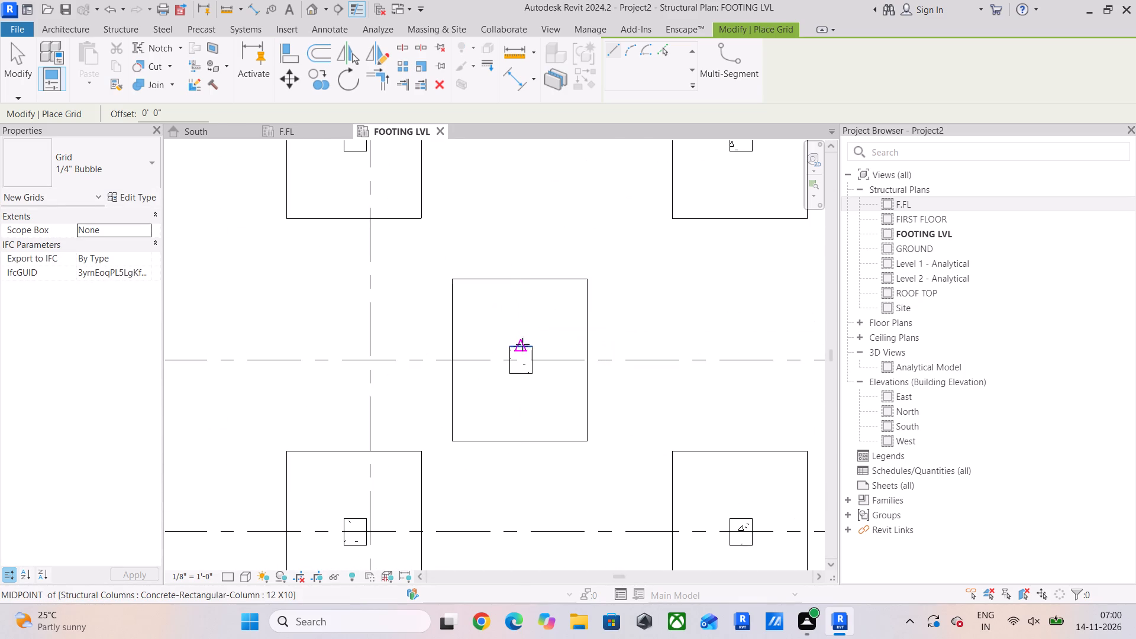
click(522, 346)
scroll(526, 394, down, 13)
middle_drag(527, 419, 530, 234)
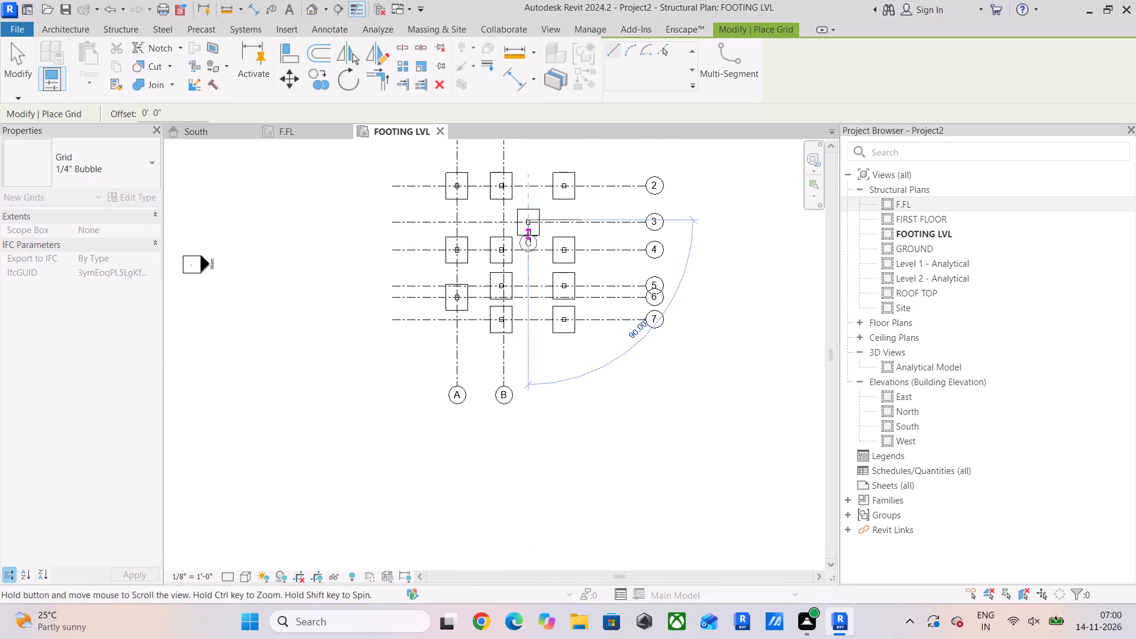
scroll(530, 385, up, 5)
click(530, 388)
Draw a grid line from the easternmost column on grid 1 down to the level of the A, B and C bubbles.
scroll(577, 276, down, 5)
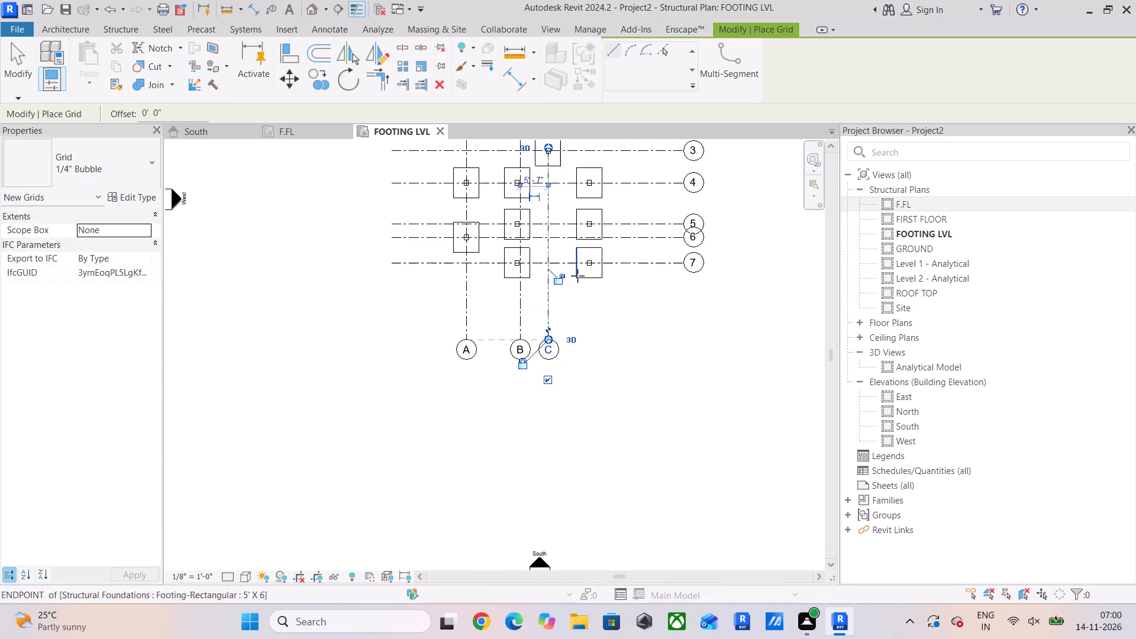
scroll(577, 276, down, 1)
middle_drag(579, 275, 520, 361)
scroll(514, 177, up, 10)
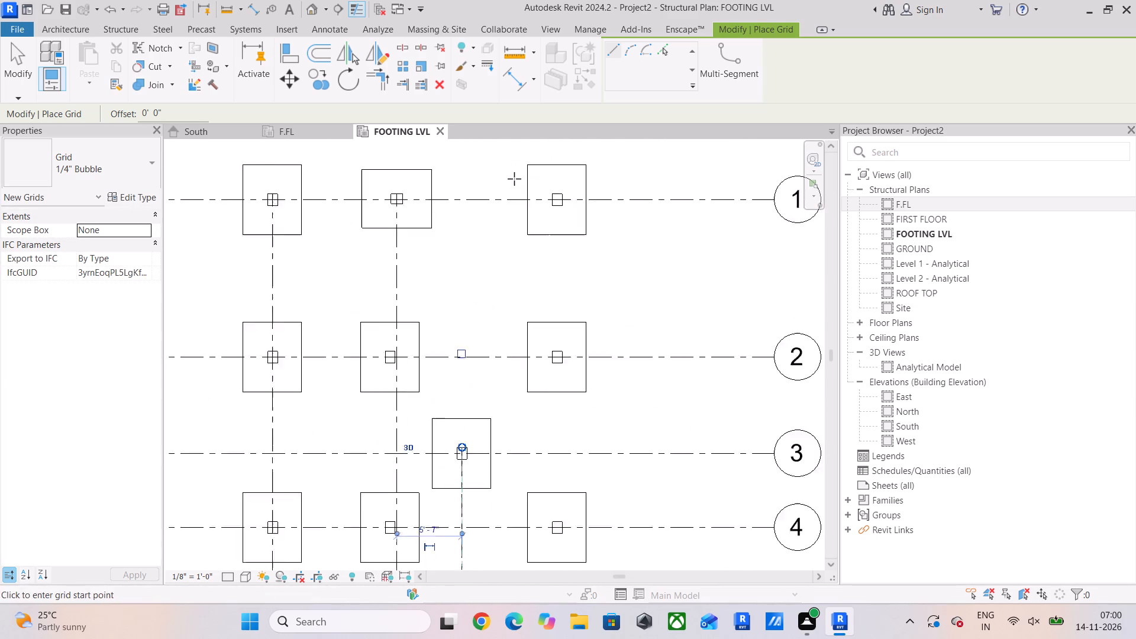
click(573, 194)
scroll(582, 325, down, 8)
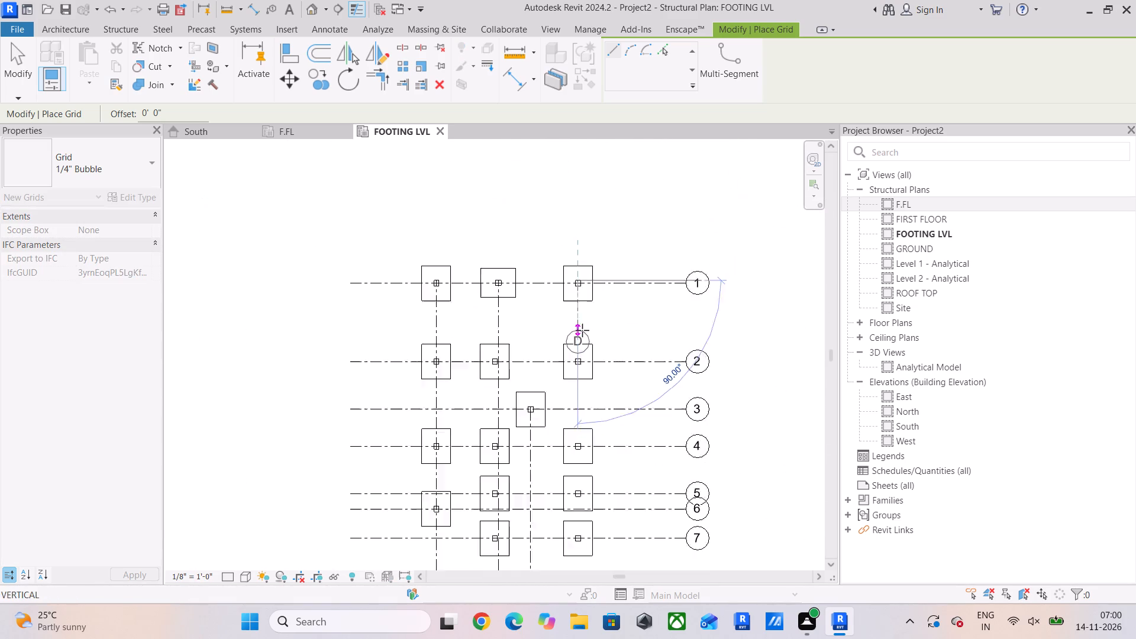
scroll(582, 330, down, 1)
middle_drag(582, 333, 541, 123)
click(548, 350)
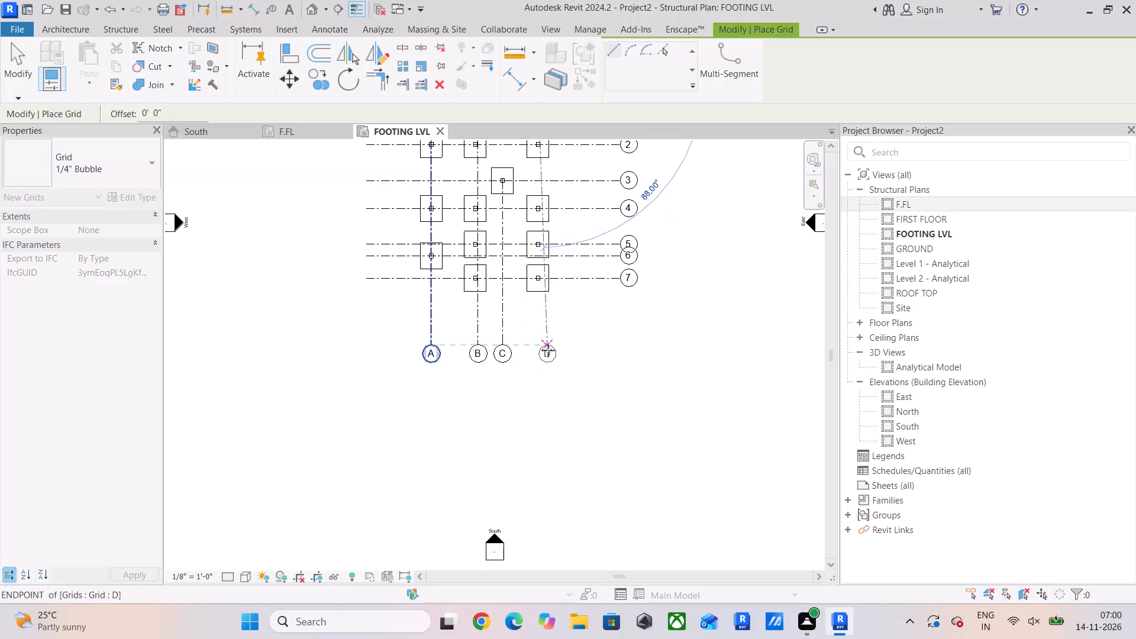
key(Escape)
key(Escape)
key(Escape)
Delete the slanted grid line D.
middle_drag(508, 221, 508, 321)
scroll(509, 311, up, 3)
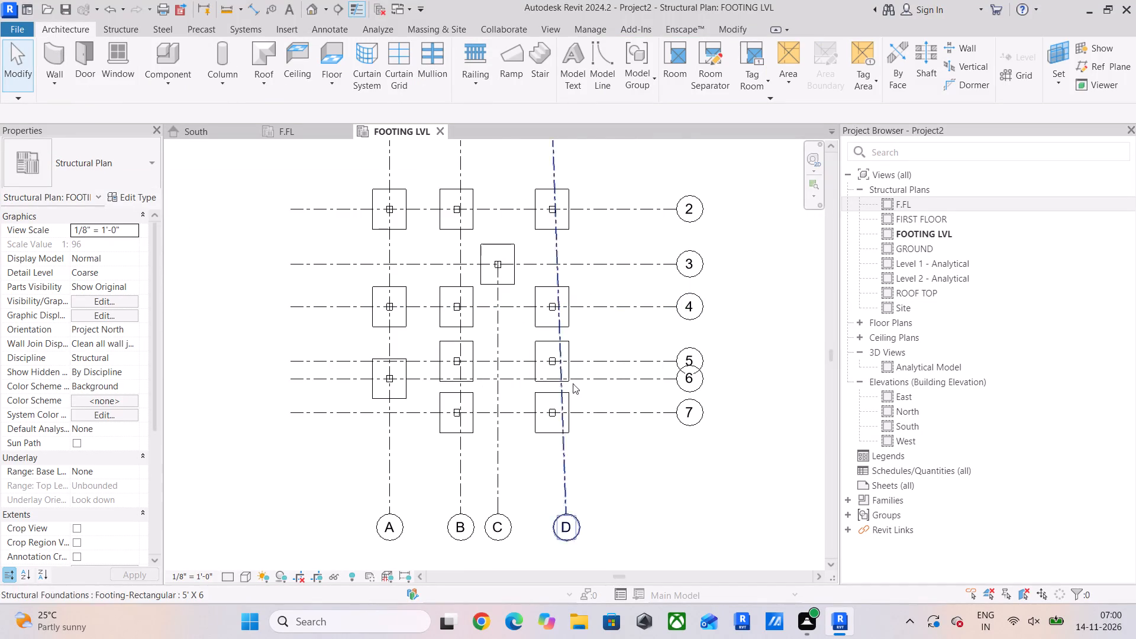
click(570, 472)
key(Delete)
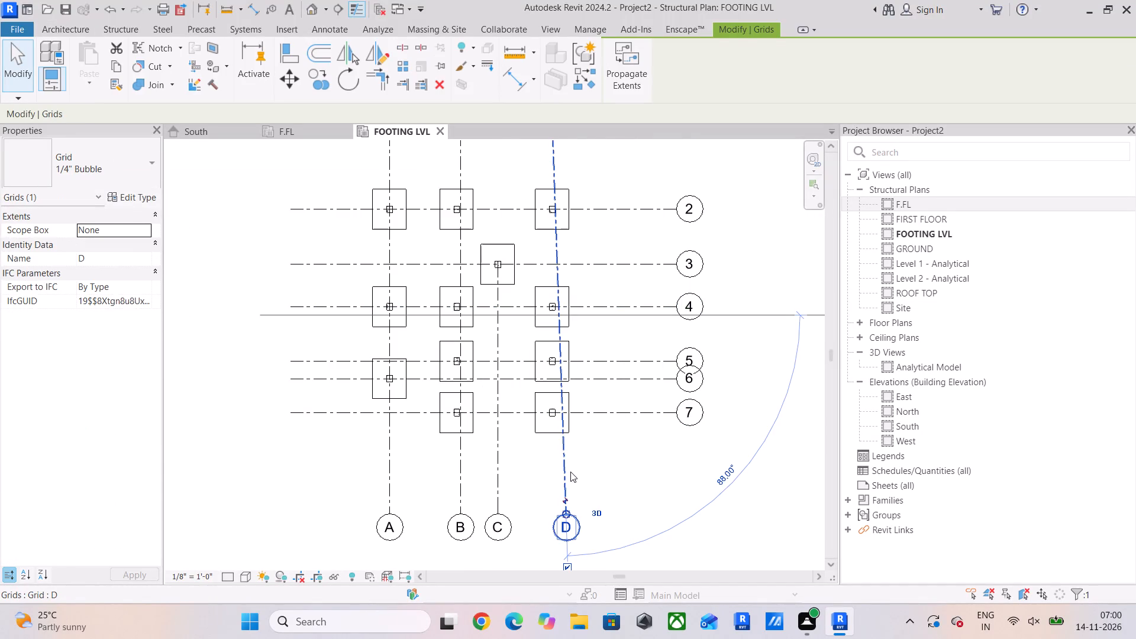
Draw a vertical grid line at 90° through the easternmost columns, from grid 1 down to end in line with grids A to C.
click(504, 469)
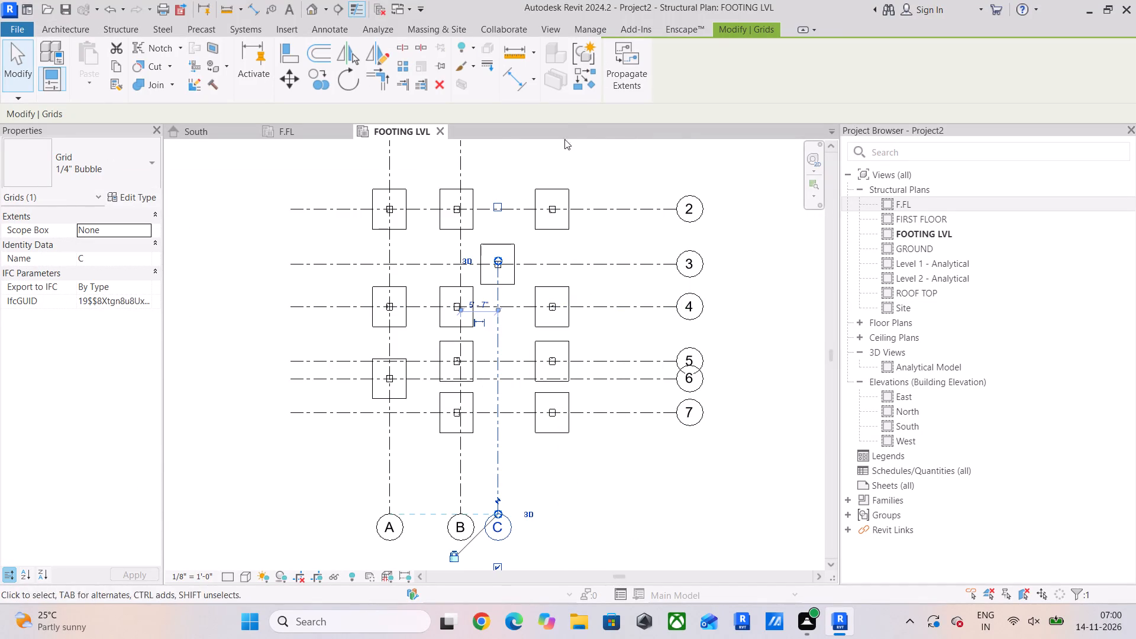
click(583, 85)
scroll(548, 262, down, 4)
middle_drag(550, 261, 548, 296)
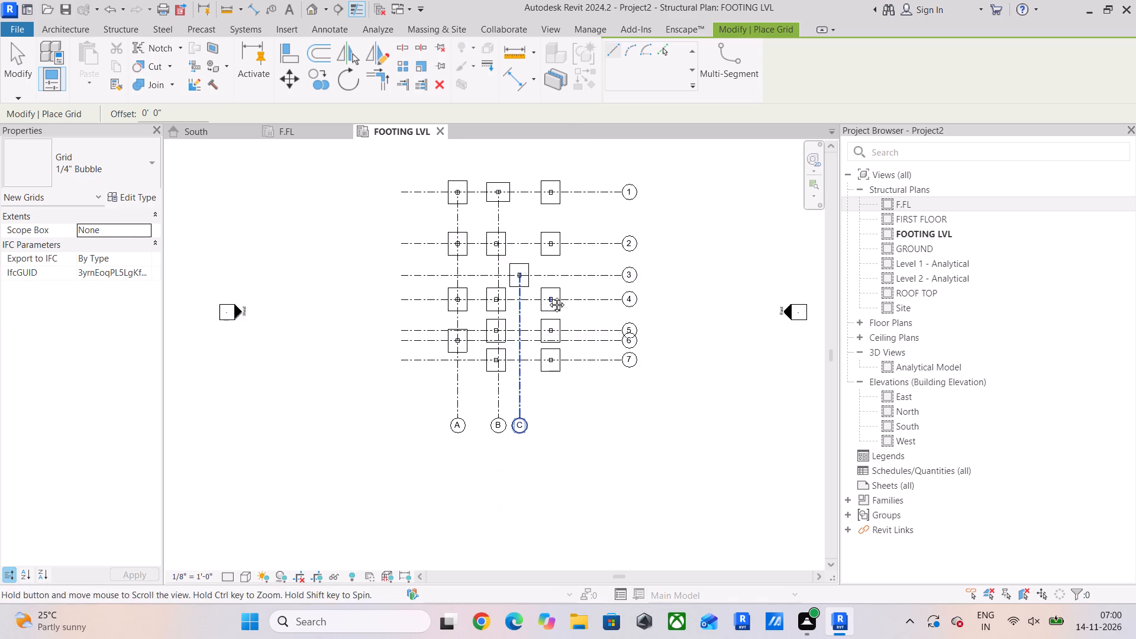
middle_drag(548, 296, 547, 300)
scroll(547, 220, up, 11)
click(541, 226)
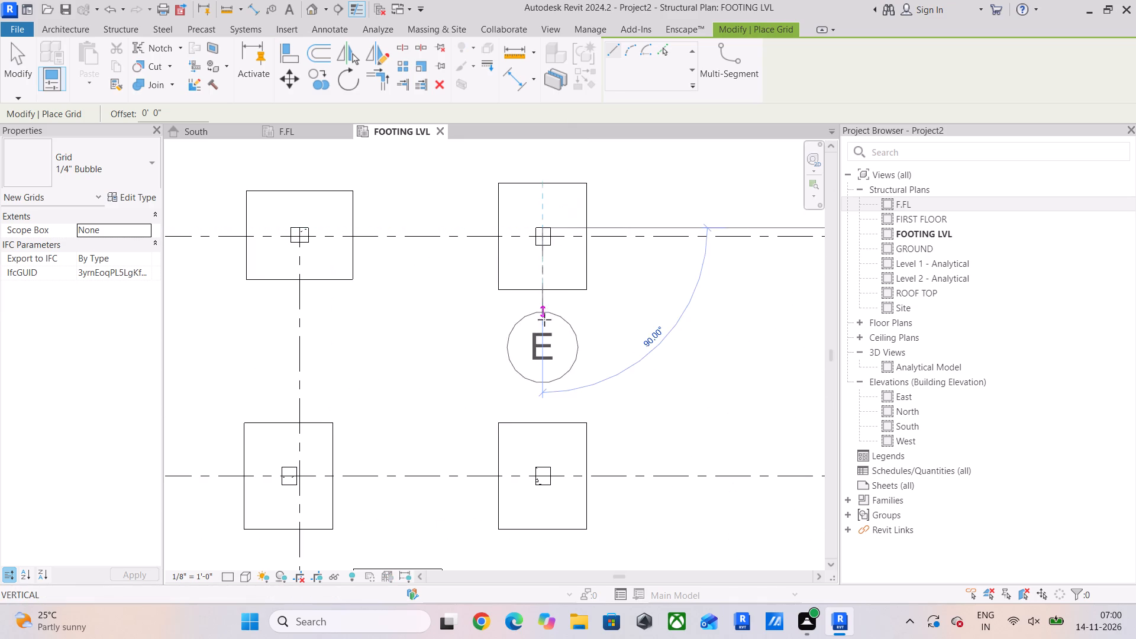
scroll(546, 328, down, 11)
middle_drag(546, 331, 566, 197)
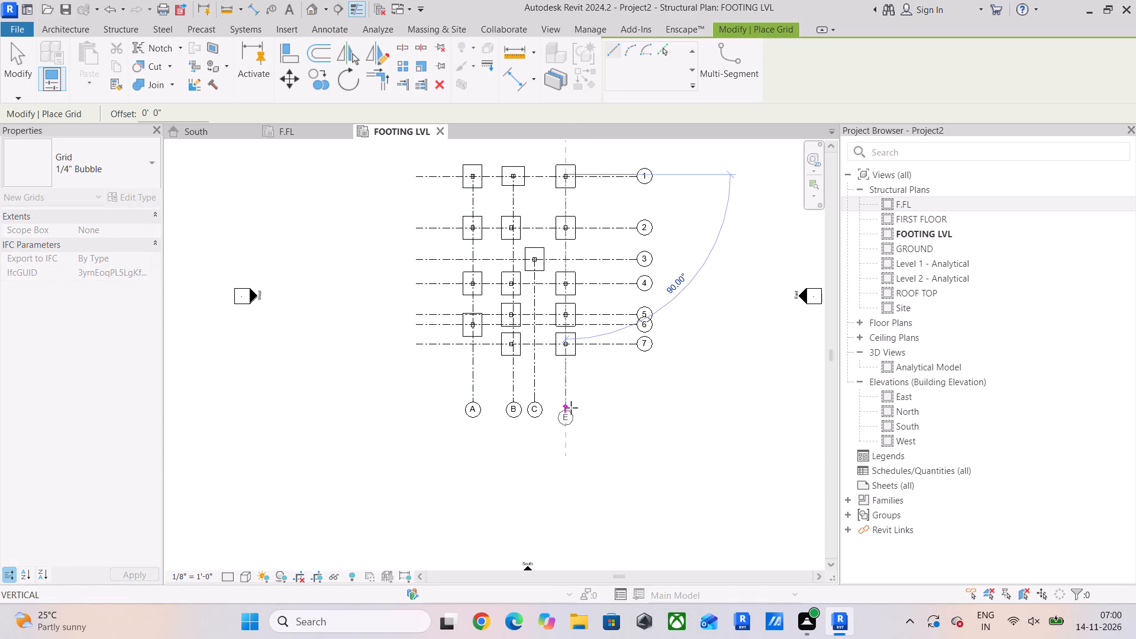
click(569, 402)
scroll(566, 406, up, 5)
key(Escape)
key(Escape)
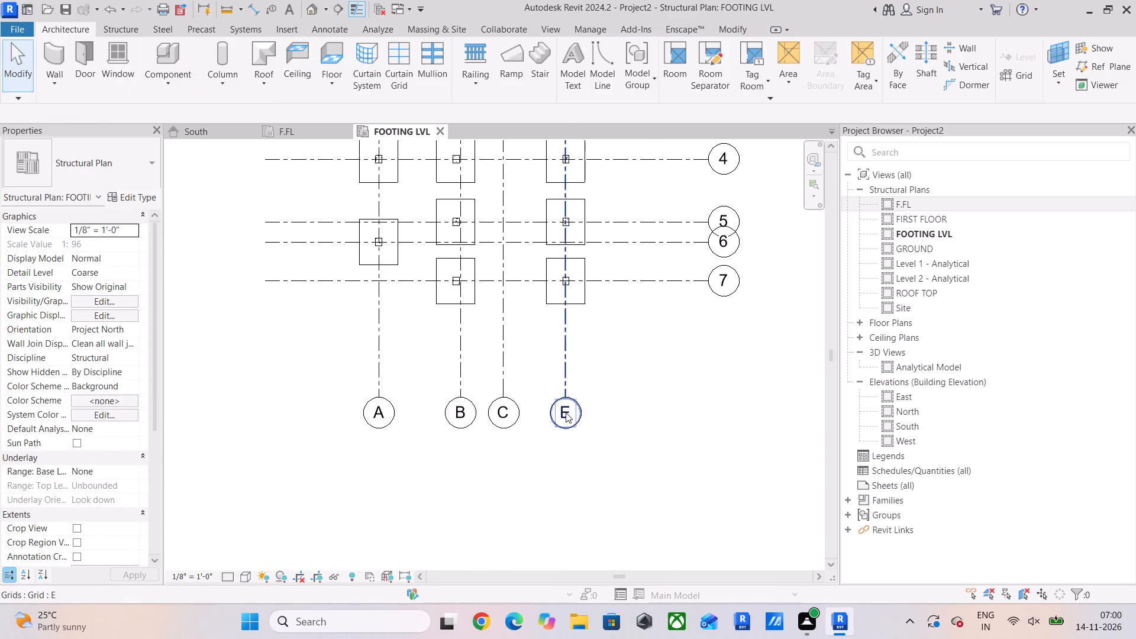
Rename the easternmost vertical grid as D.
click(567, 412)
click(567, 412)
key(d)
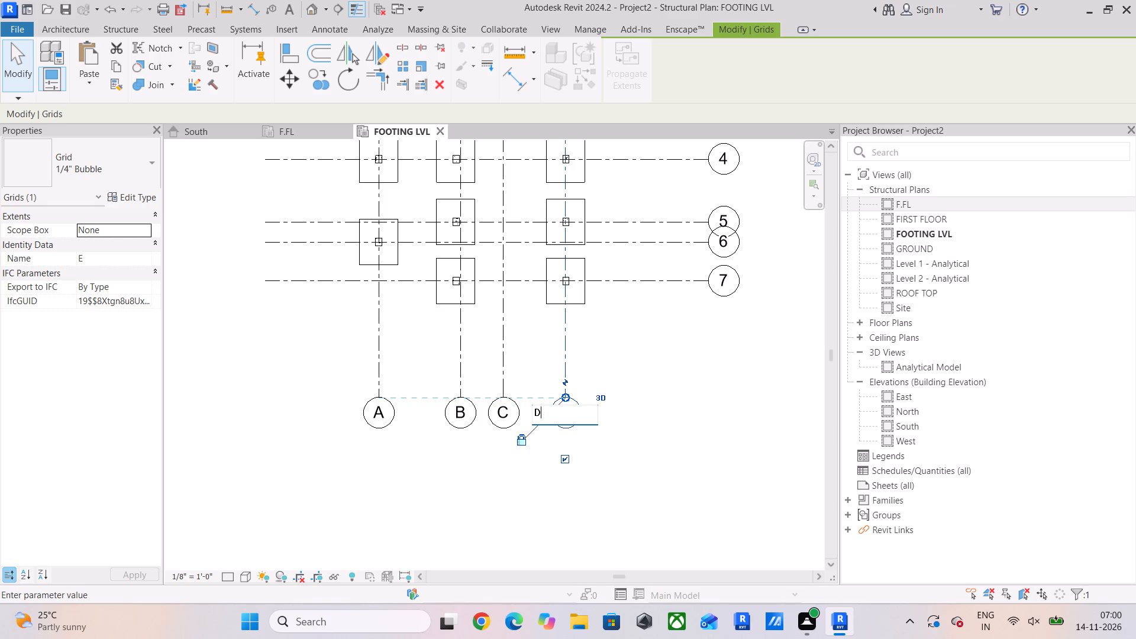
click(676, 389)
Extend the north end of grid C well past the footings on grid 1.
middle_drag(518, 405, 515, 443)
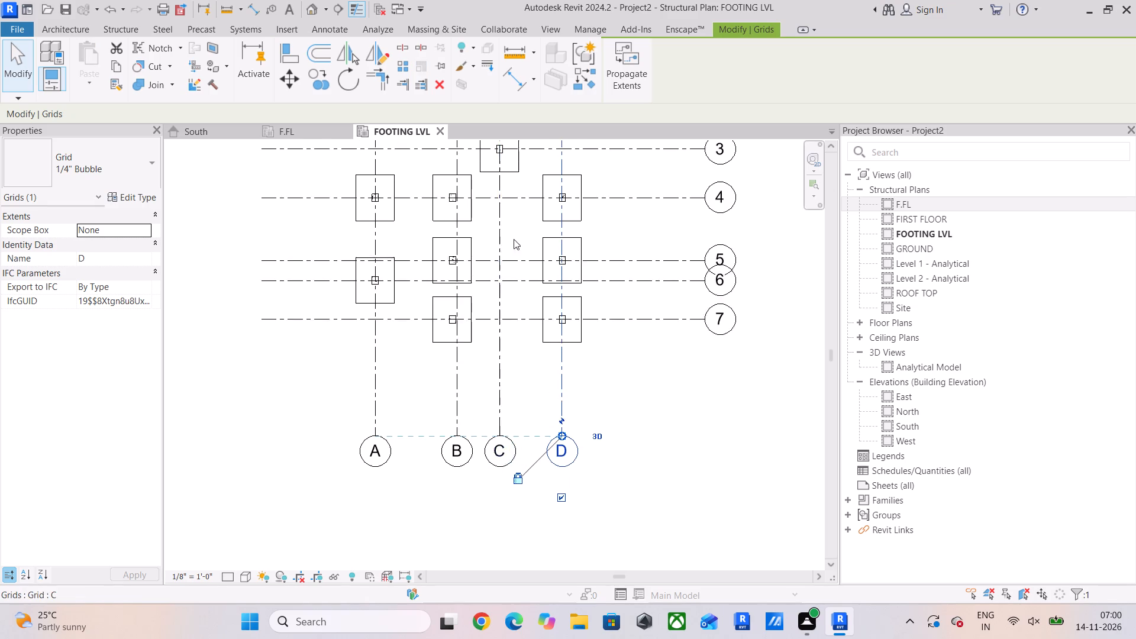
middle_drag(514, 216, 514, 367)
click(499, 341)
drag(499, 289, 502, 190)
scroll(502, 190, down, 5)
middle_drag(502, 190, 500, 346)
scroll(503, 327, up, 5)
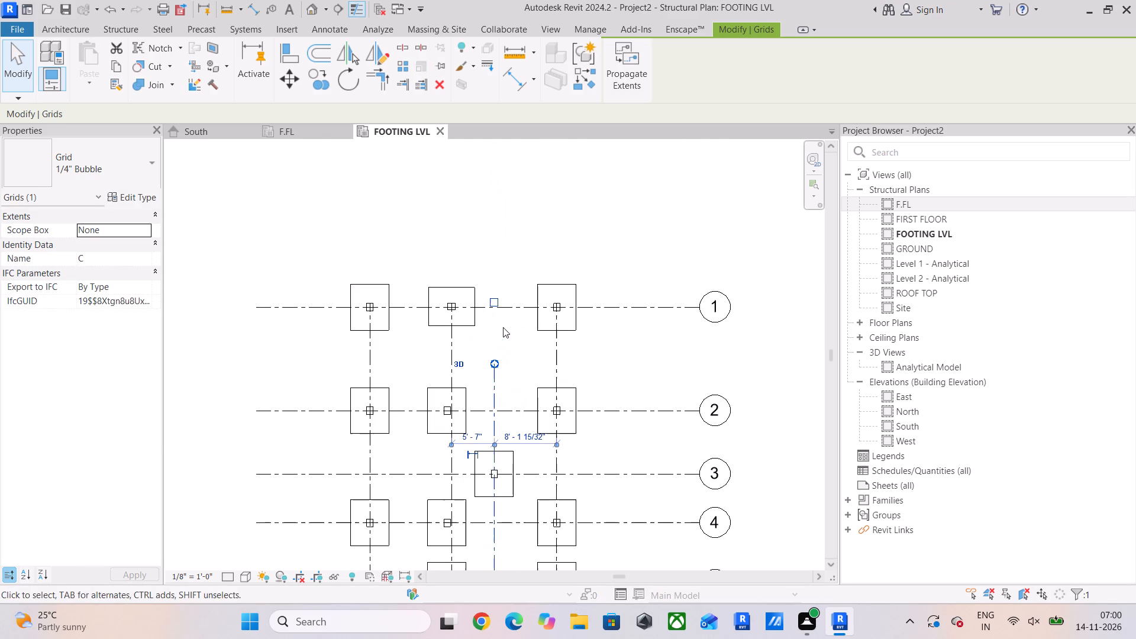
drag(493, 359, 497, 193)
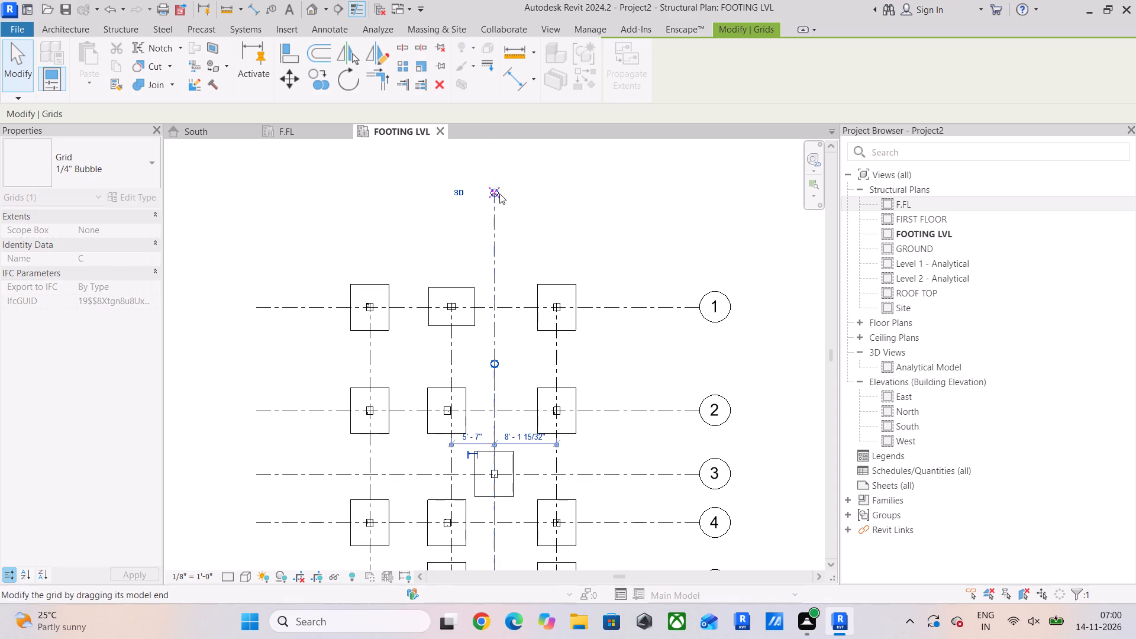
Extend the north end of grid A, together with its aligned grids B and D, to line up with grid C's north end.
click(367, 353)
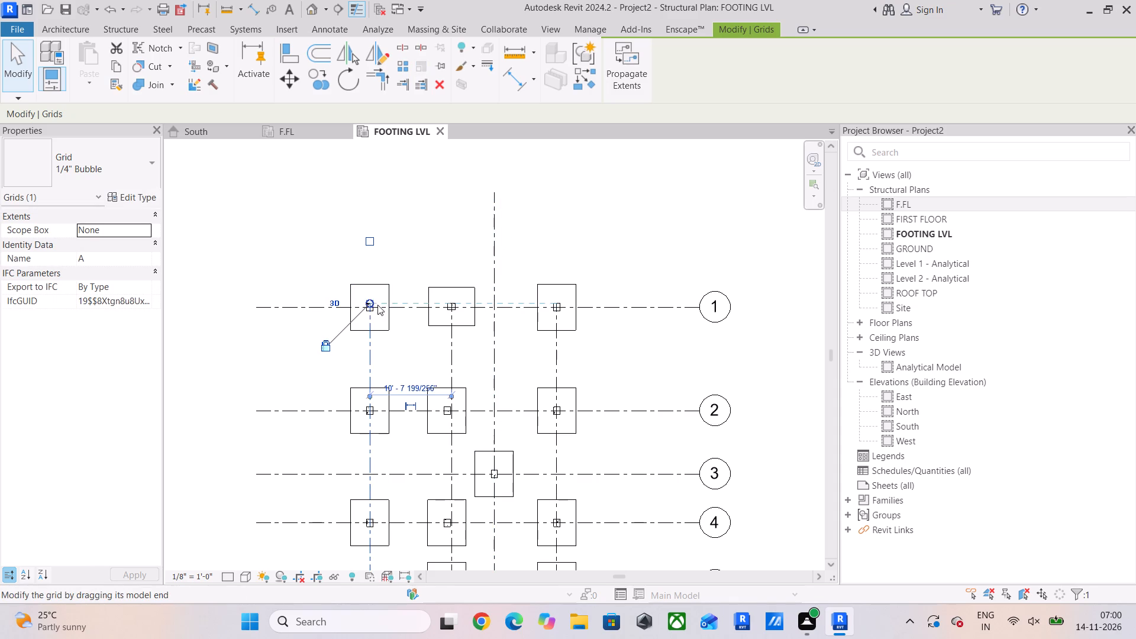
drag(367, 300, 388, 194)
click(654, 191)
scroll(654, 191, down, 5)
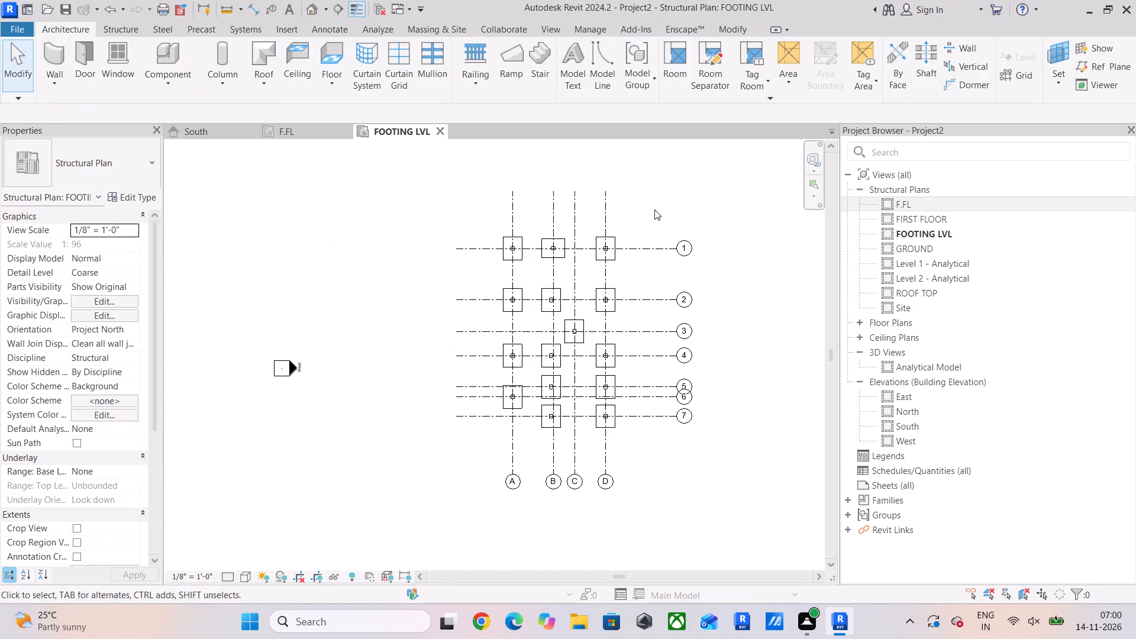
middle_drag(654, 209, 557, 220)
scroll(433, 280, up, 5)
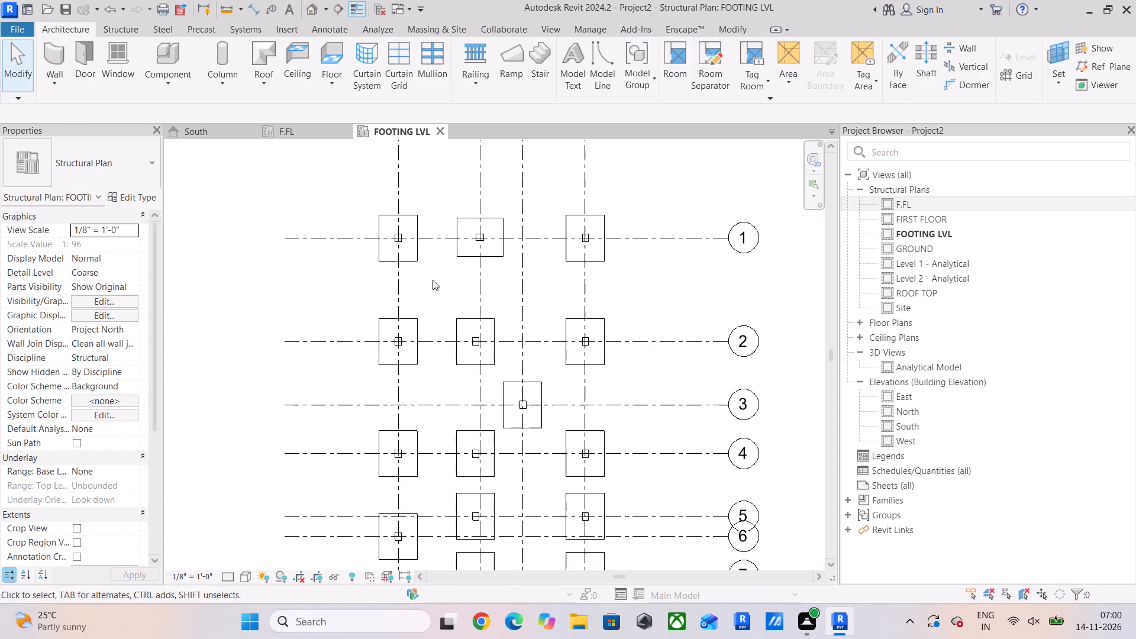
Examine how the columns and footings sit on grids A to D and 1 to 7 across the FOOTING LVL plan.
middle_drag(516, 273, 485, 241)
scroll(420, 296, up, 9)
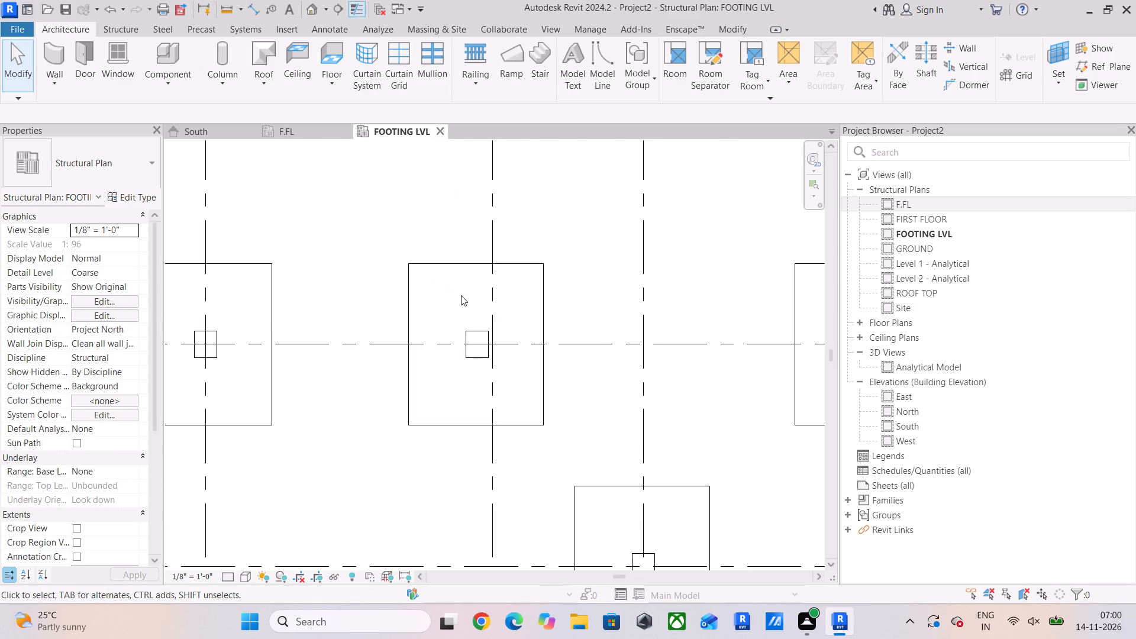
scroll(464, 295, down, 6)
scroll(496, 343, down, 5)
middle_drag(496, 340, 512, 276)
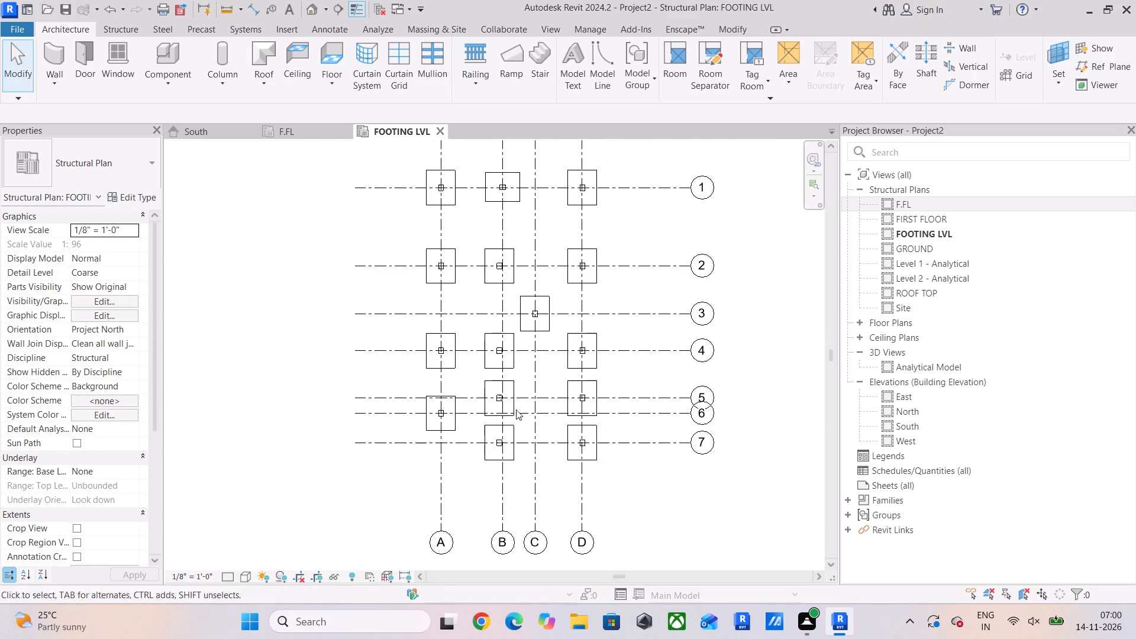
scroll(491, 446, up, 5)
scroll(518, 346, down, 5)
middle_drag(554, 331, 538, 505)
scroll(538, 505, down, 1)
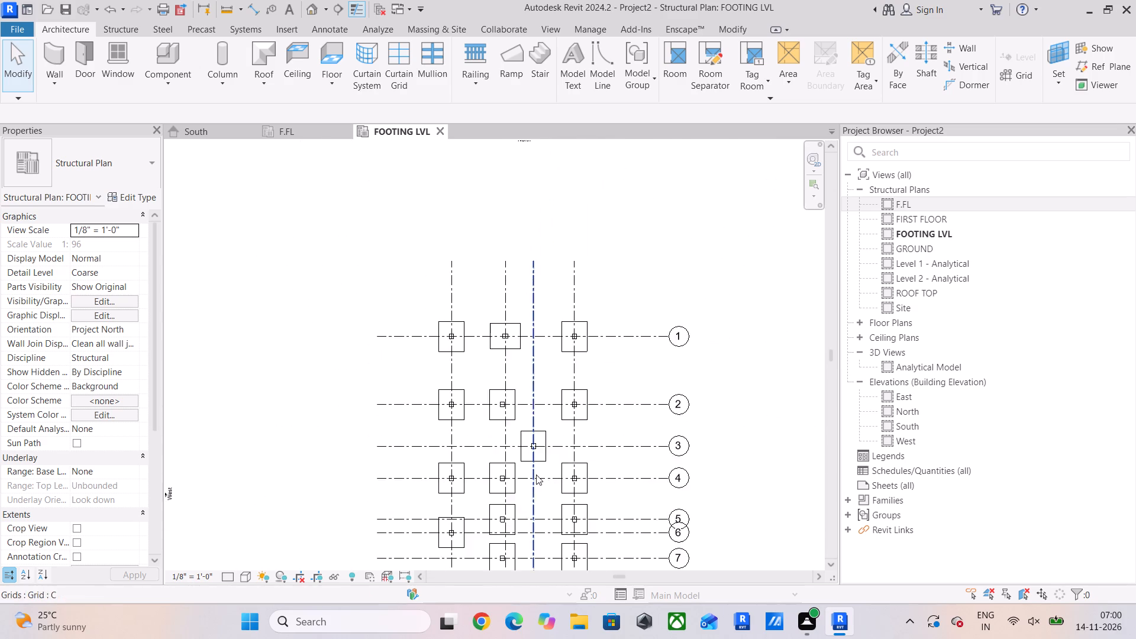
scroll(507, 323, up, 5)
middle_drag(502, 344, 524, 206)
scroll(502, 344, up, 1)
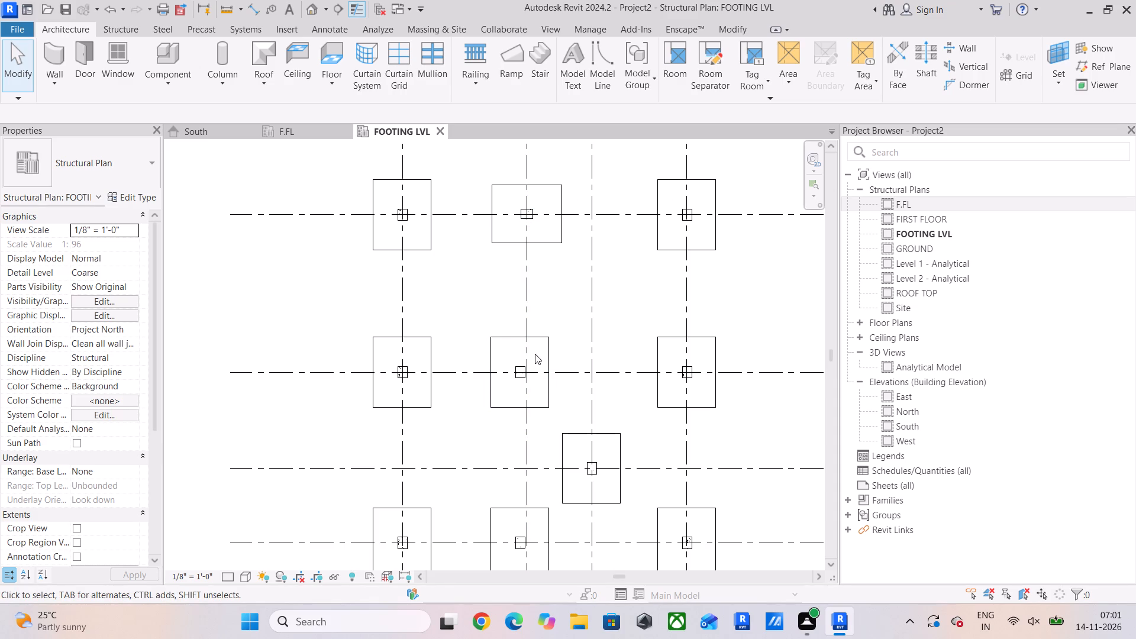
scroll(536, 337, down, 5)
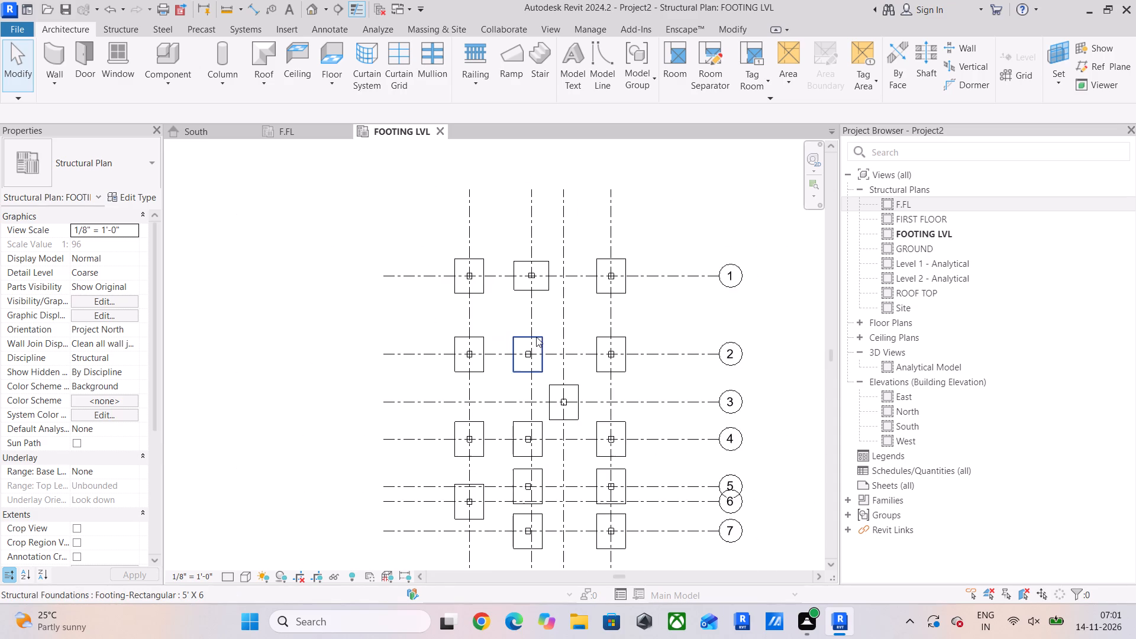
middle_drag(536, 337, 527, 301)
scroll(527, 301, up, 4)
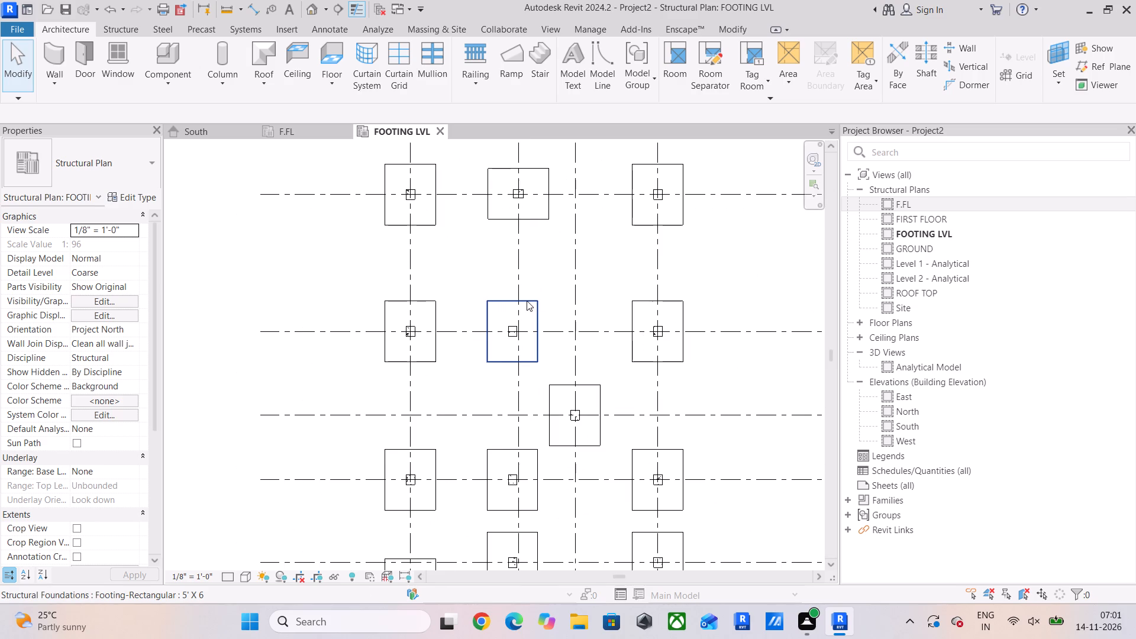
middle_drag(532, 343, 545, 247)
middle_drag(545, 247, 531, 377)
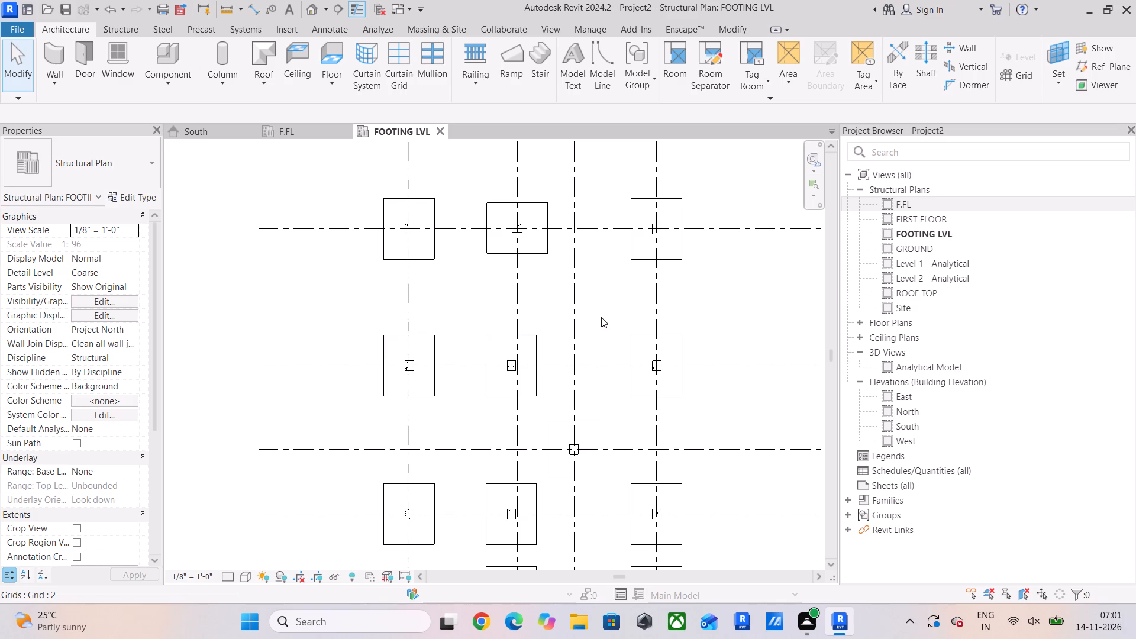
scroll(508, 470, up, 4)
middle_drag(519, 466, 524, 257)
scroll(531, 282, down, 2)
middle_drag(539, 287, 490, 216)
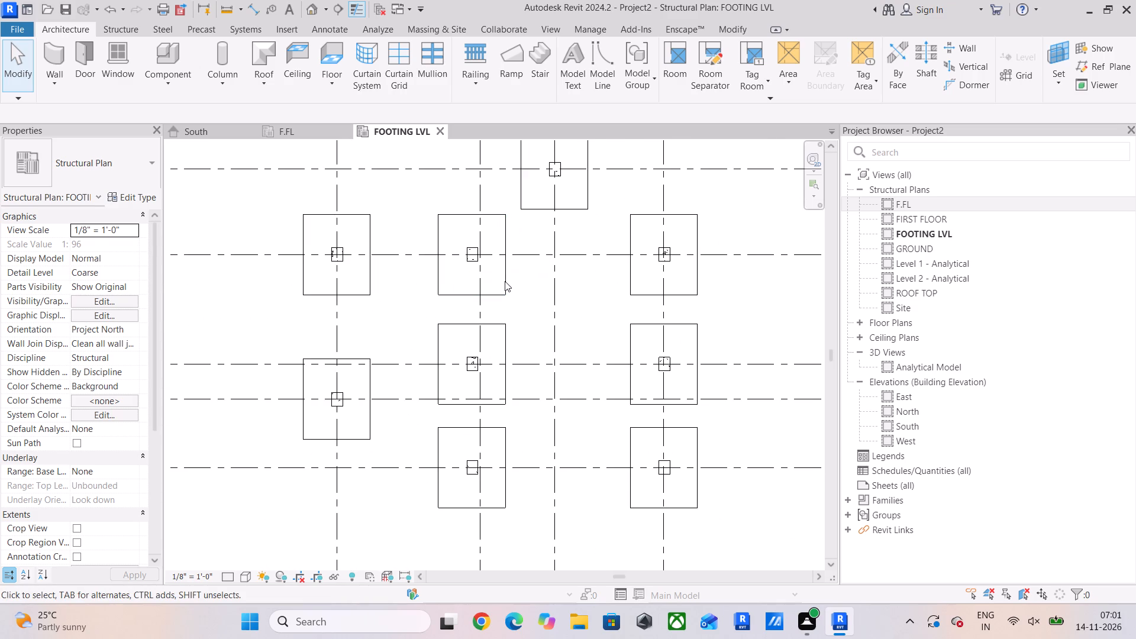
scroll(420, 343, up, 3)
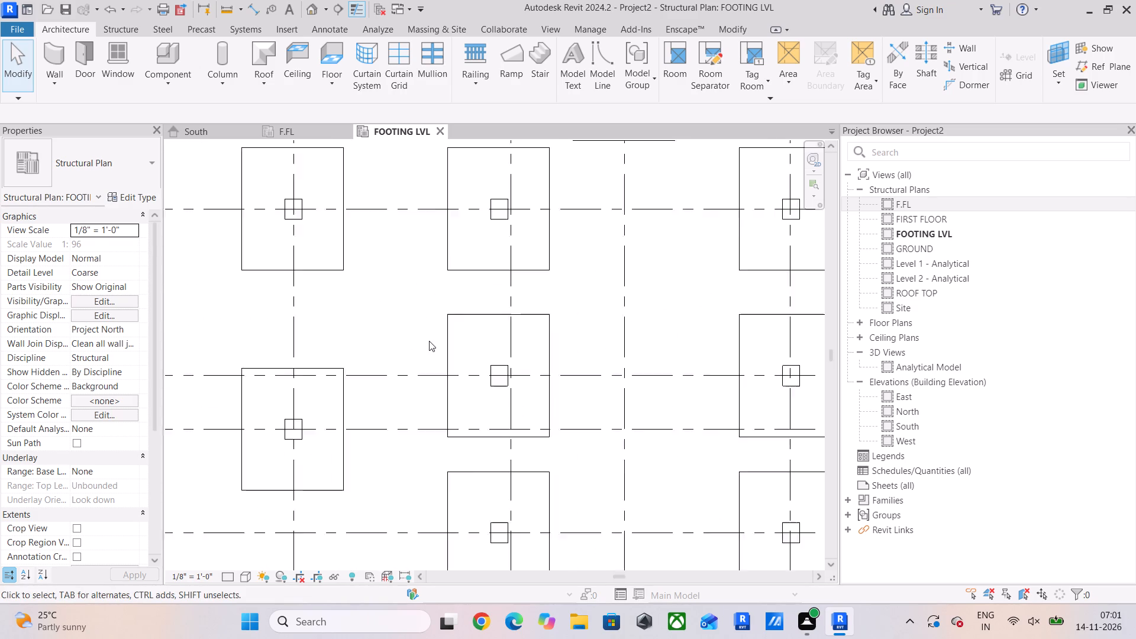
scroll(429, 341, up, 1)
middle_drag(476, 351, 448, 285)
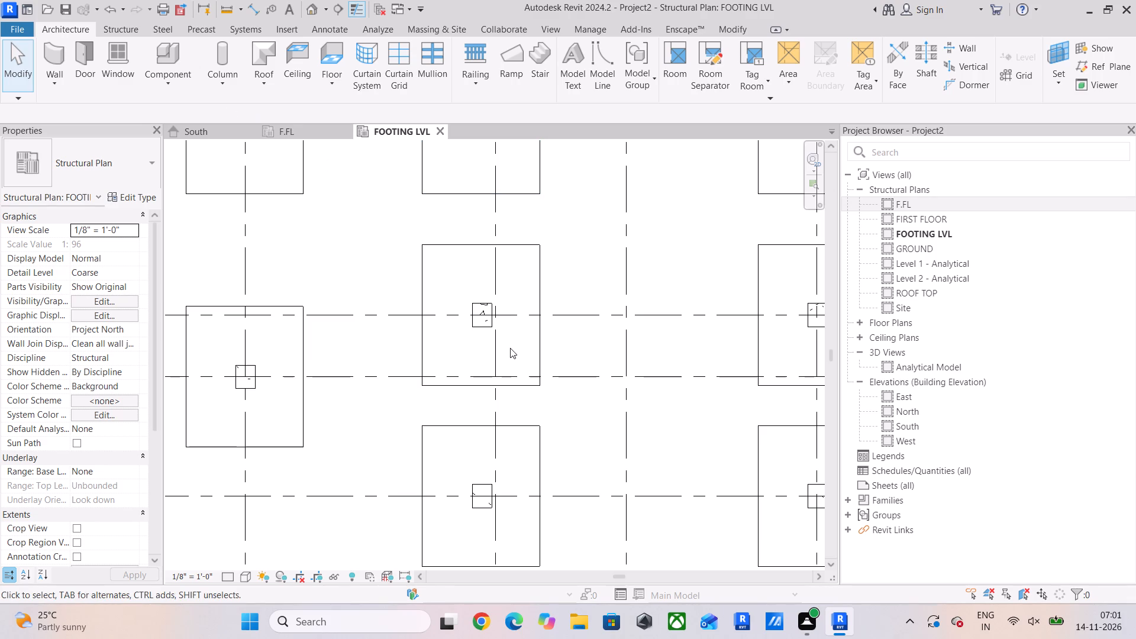
scroll(524, 349, down, 5)
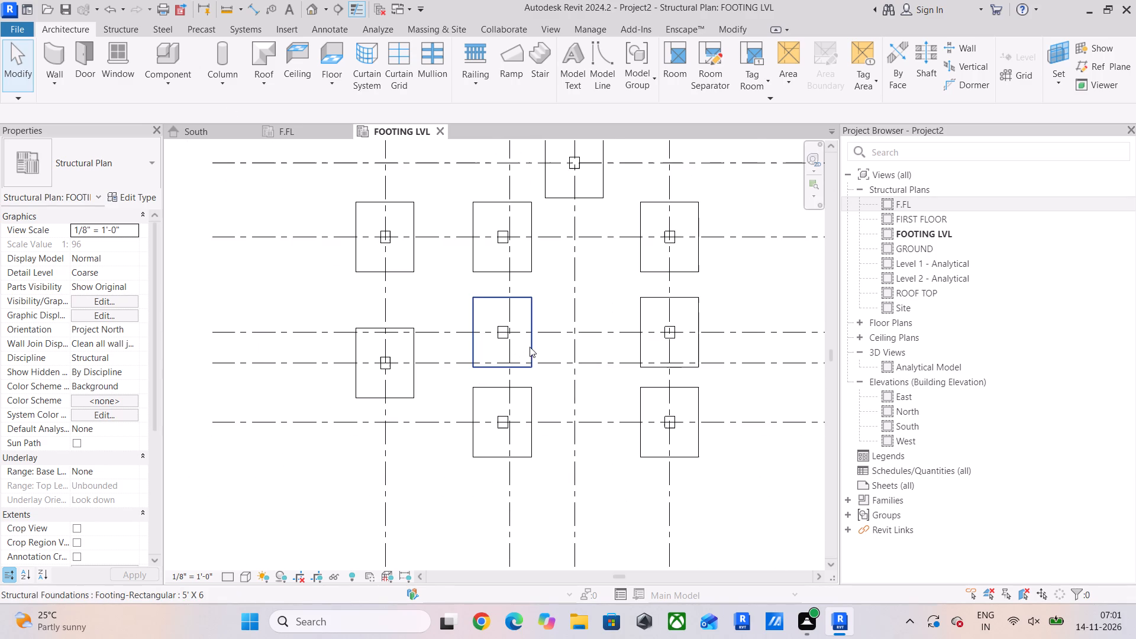
Move grid B about 7.3 inches west onto the centre line of the footing at grid 2.
click(511, 187)
scroll(540, 311, down, 3)
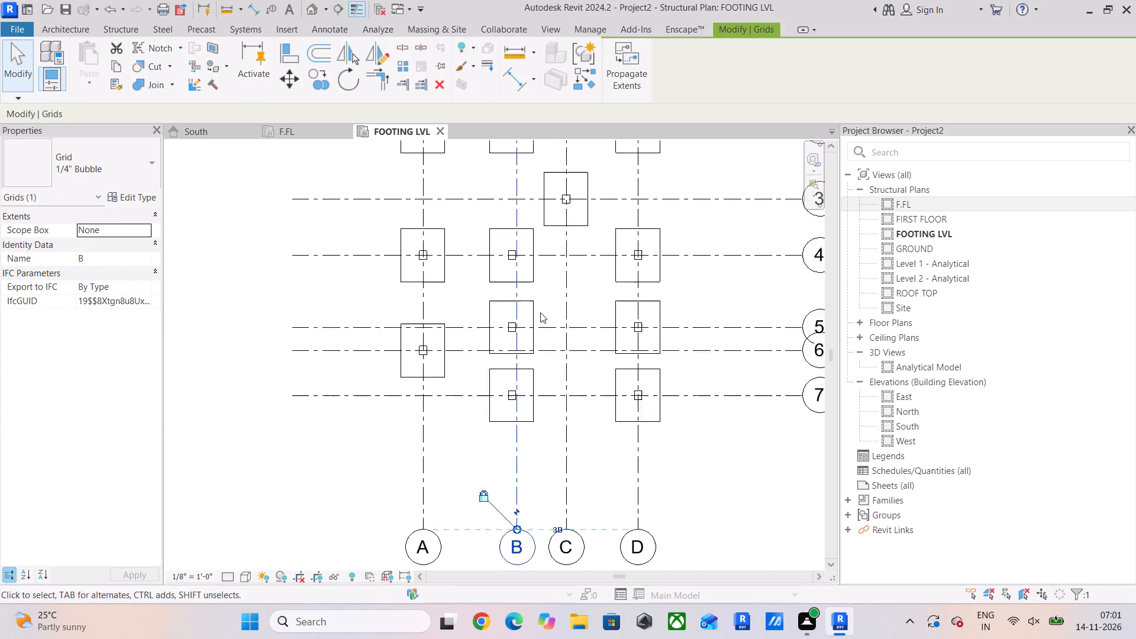
scroll(540, 312, down, 2)
middle_drag(541, 317, 519, 384)
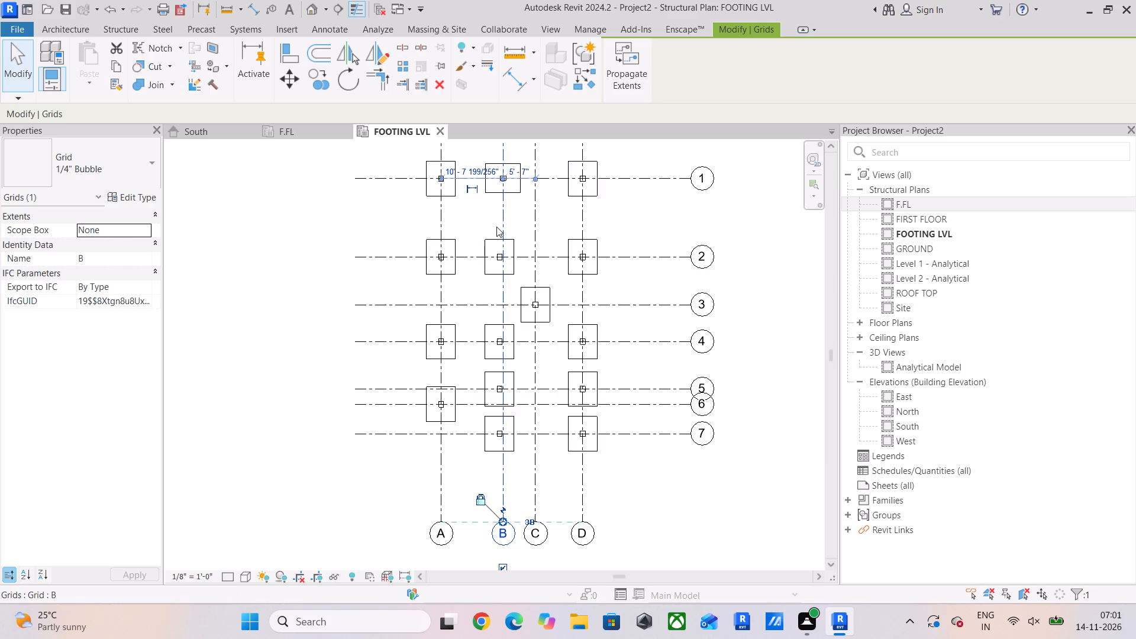
scroll(496, 227, up, 4)
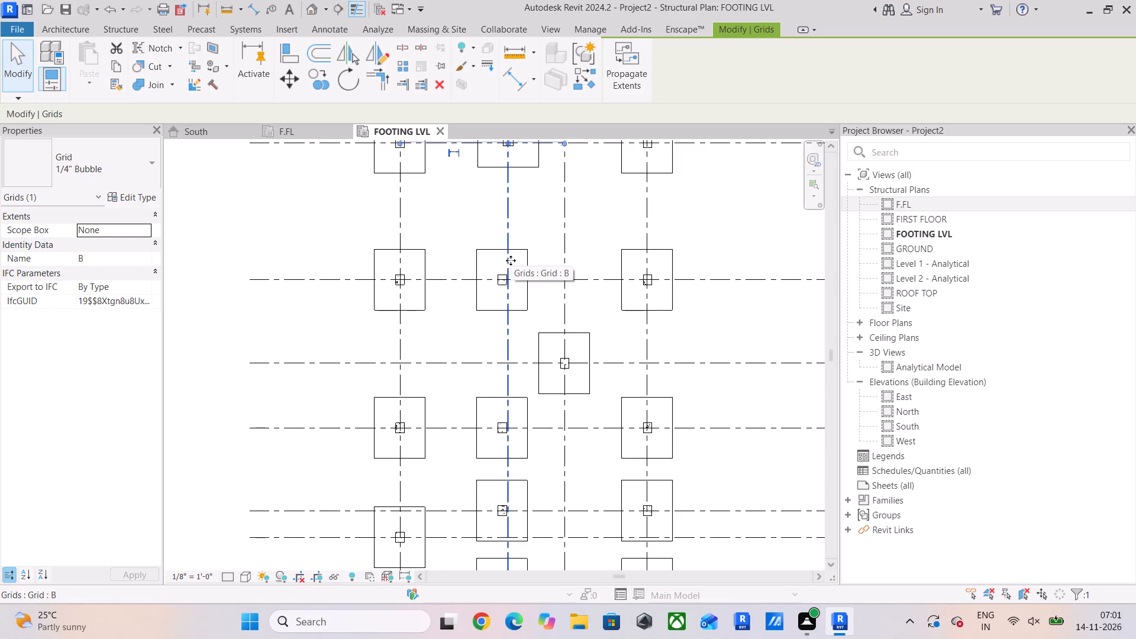
drag(291, 75, 292, 84)
scroll(525, 251, up, 4)
scroll(486, 282, up, 3)
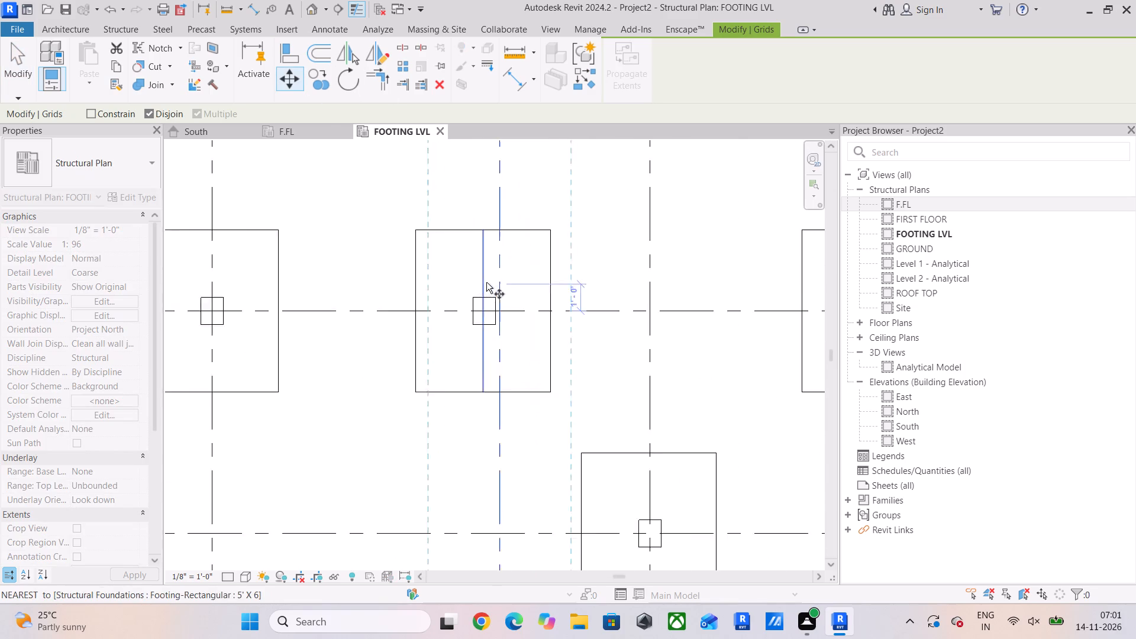
scroll(486, 282, up, 5)
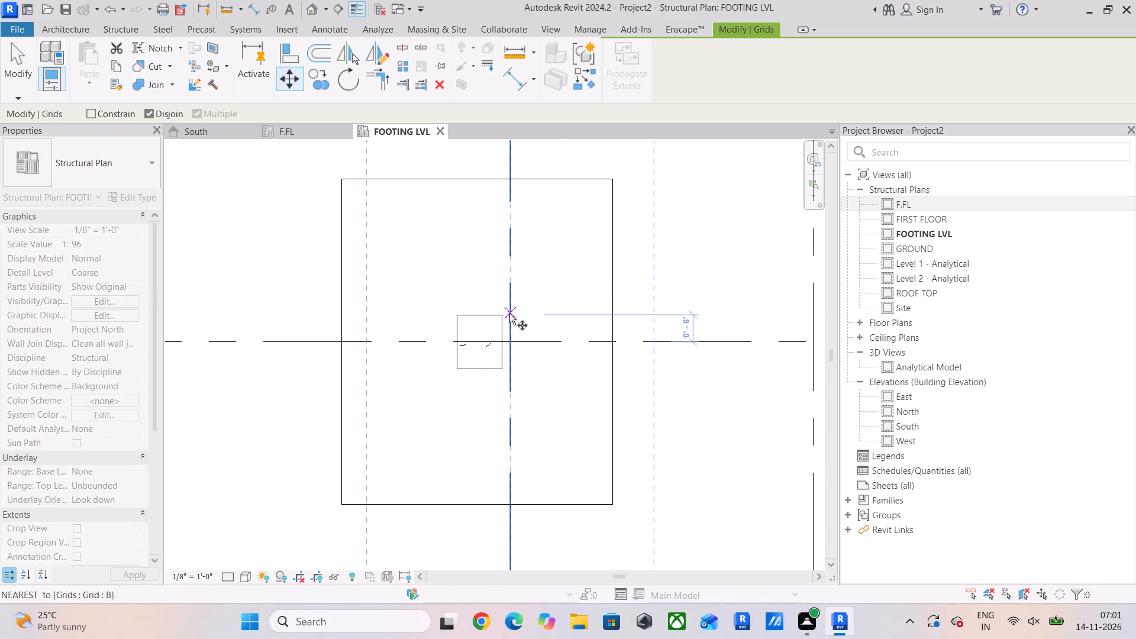
click(507, 305)
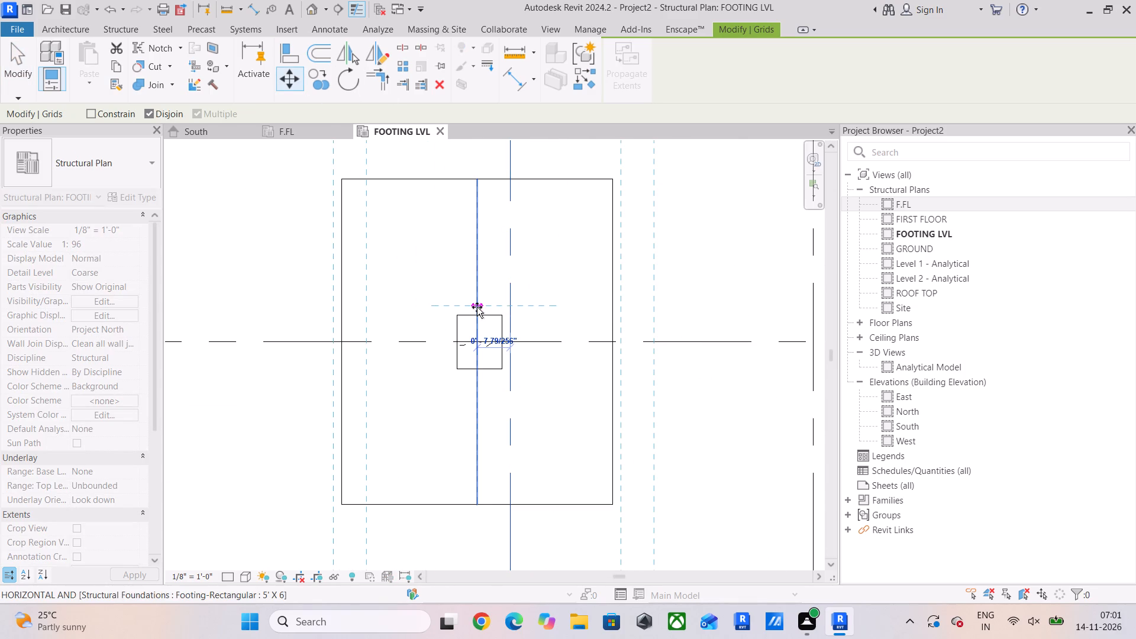
click(477, 307)
scroll(556, 289, down, 12)
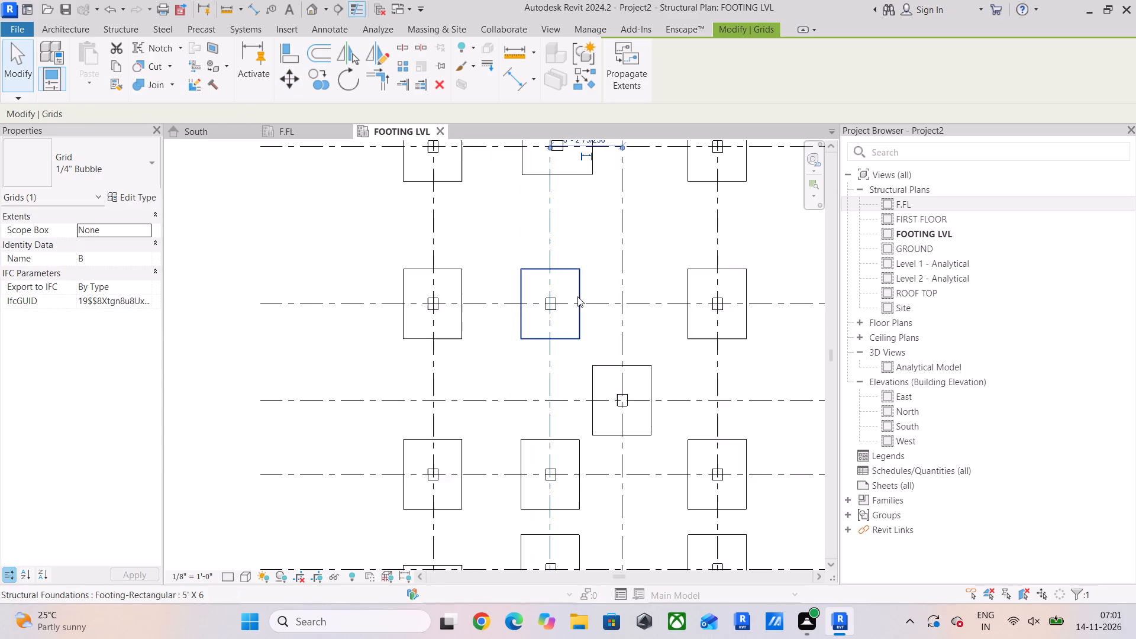
scroll(577, 296, down, 4)
middle_drag(579, 297, 555, 328)
click(379, 311)
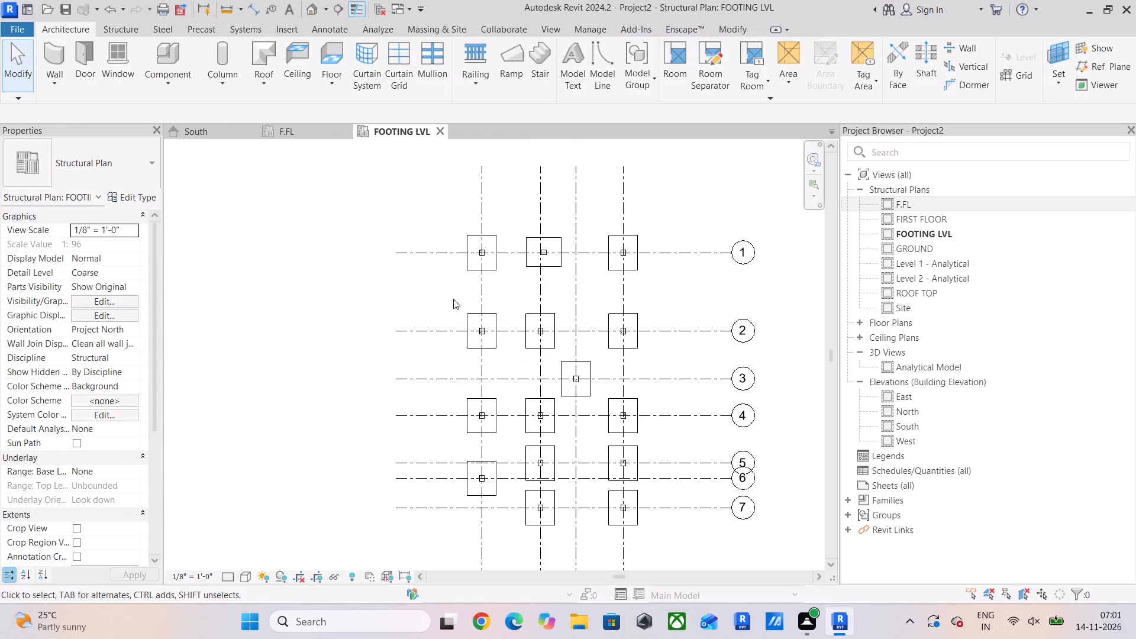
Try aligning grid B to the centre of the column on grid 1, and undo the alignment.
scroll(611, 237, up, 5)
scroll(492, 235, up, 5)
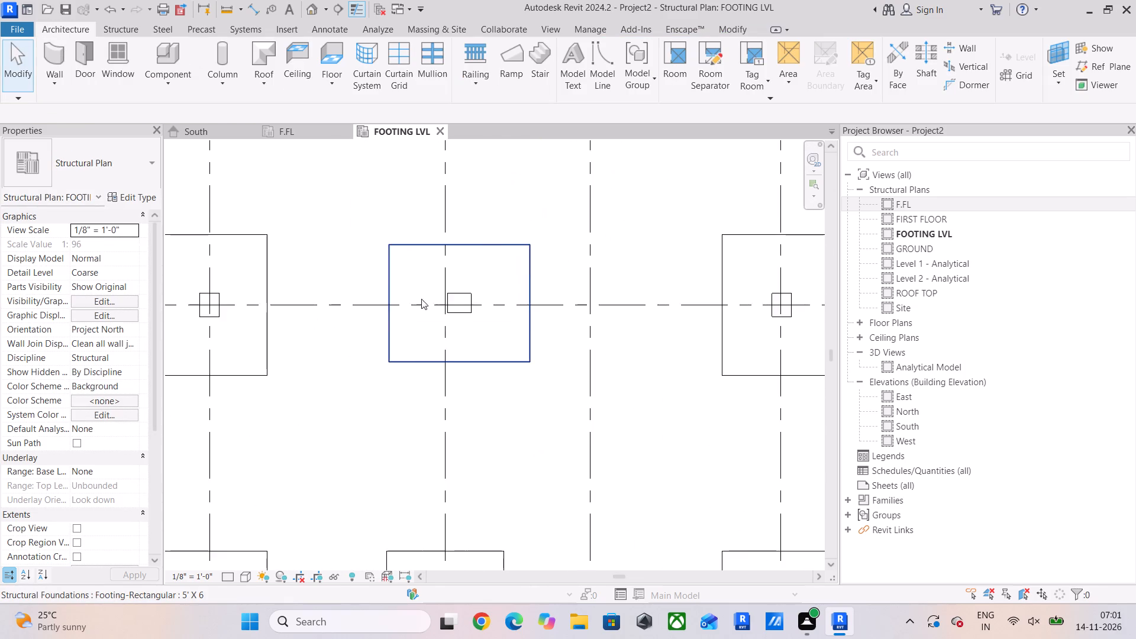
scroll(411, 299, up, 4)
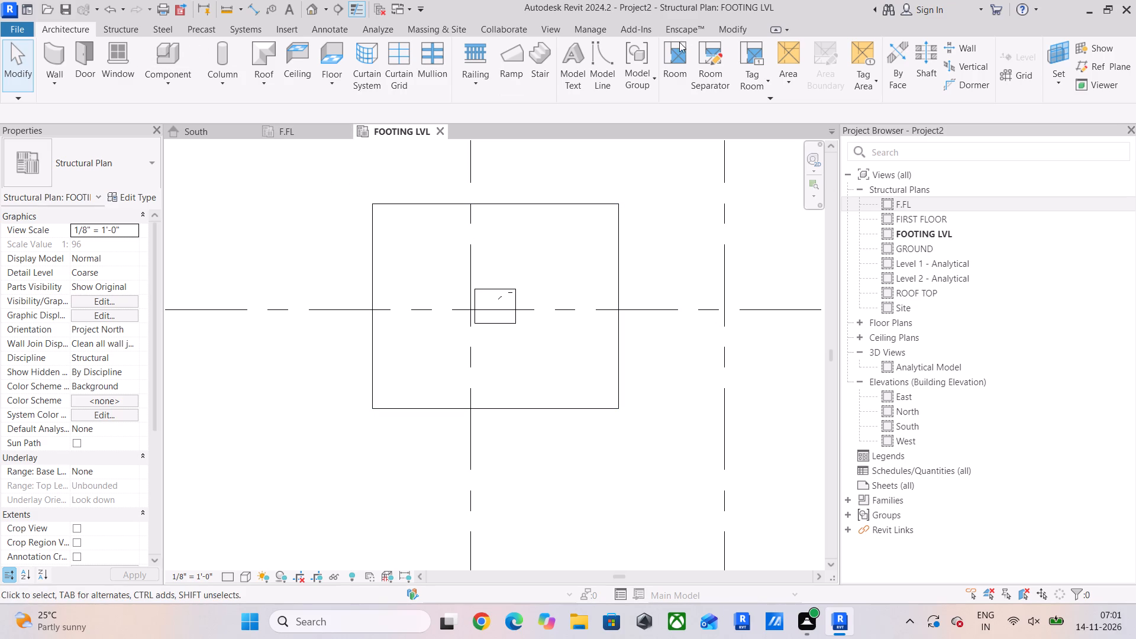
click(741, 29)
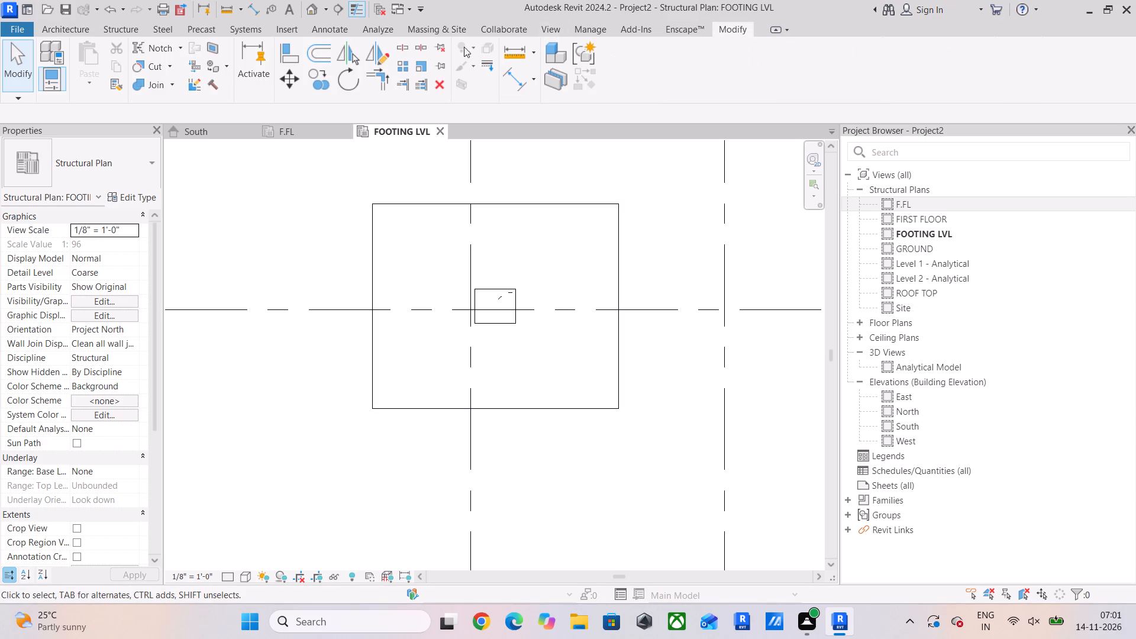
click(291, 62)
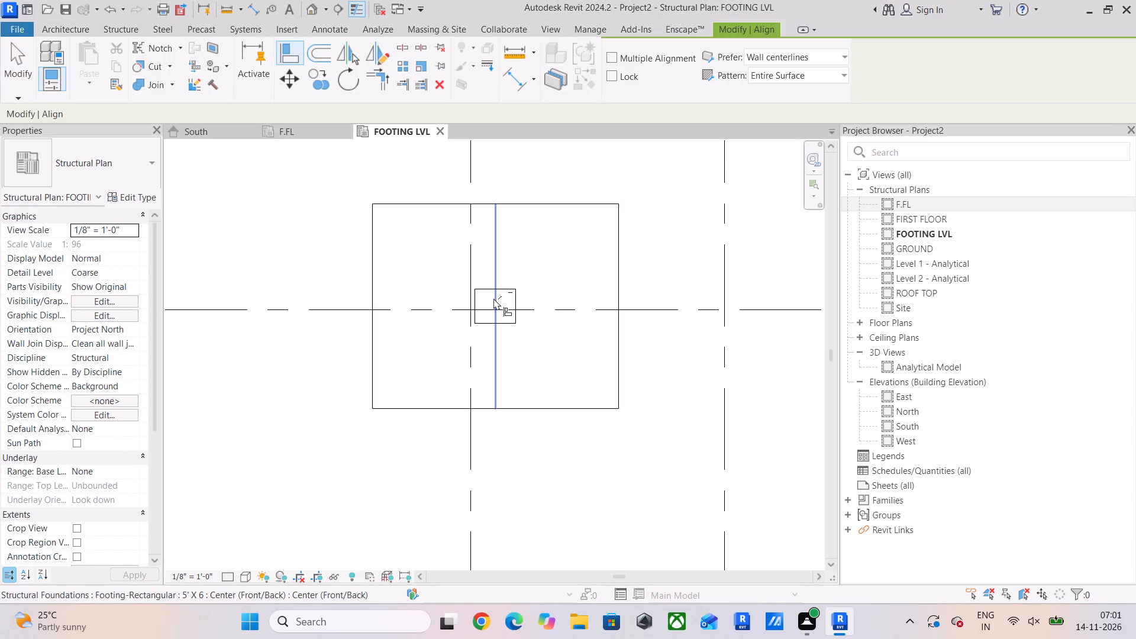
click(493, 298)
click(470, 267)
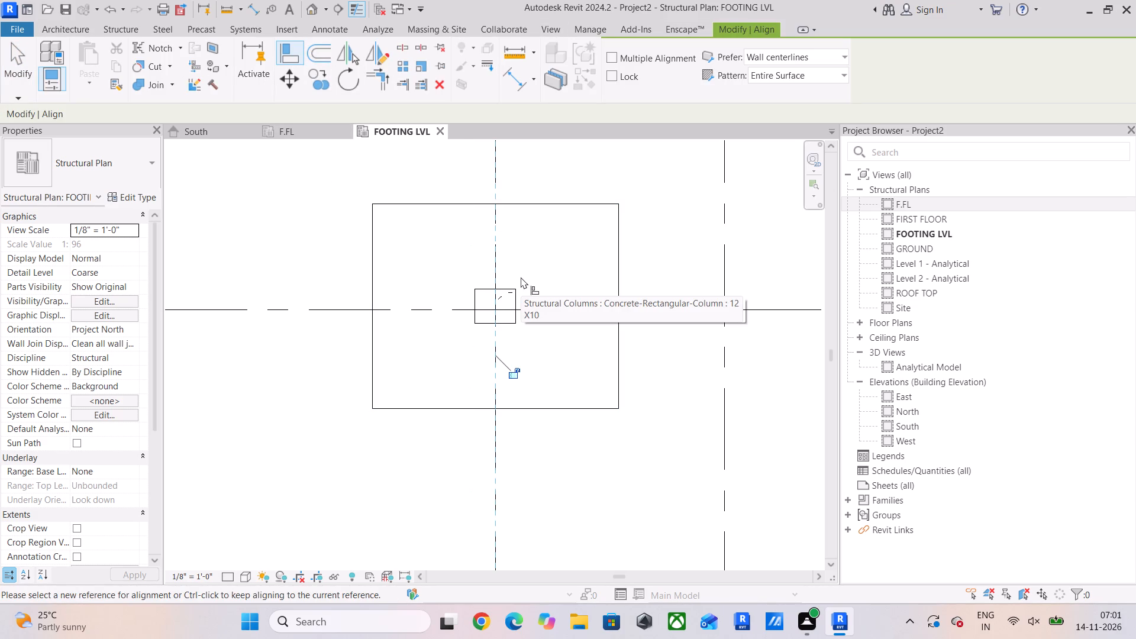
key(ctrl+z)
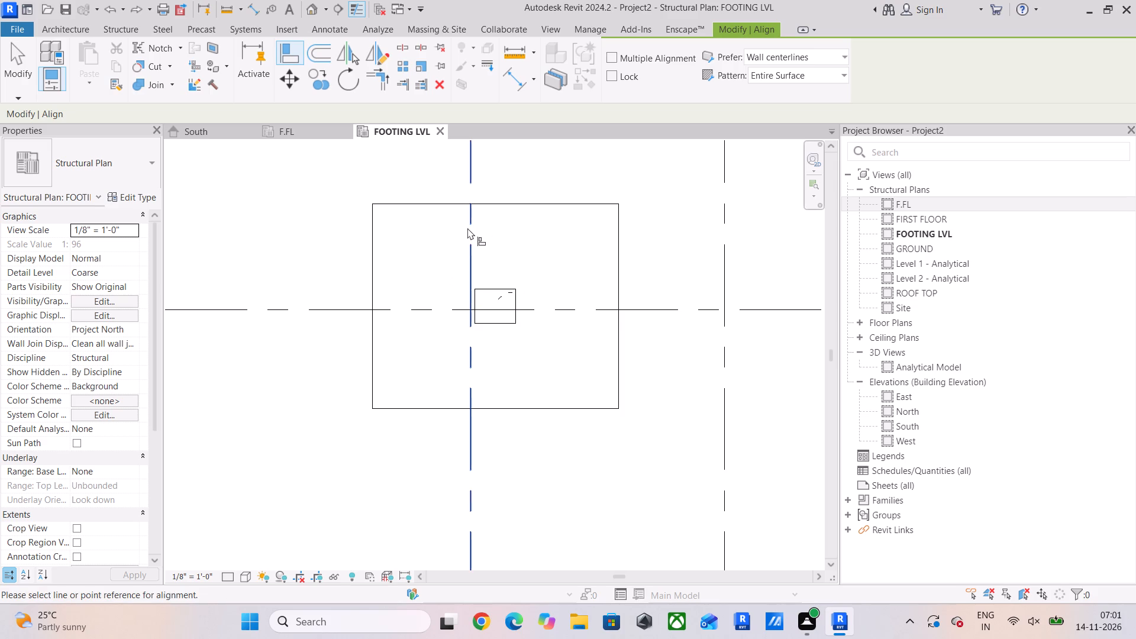
Align the centre of the 12 X10 column on grid 1 to grid B.
click(471, 221)
click(496, 294)
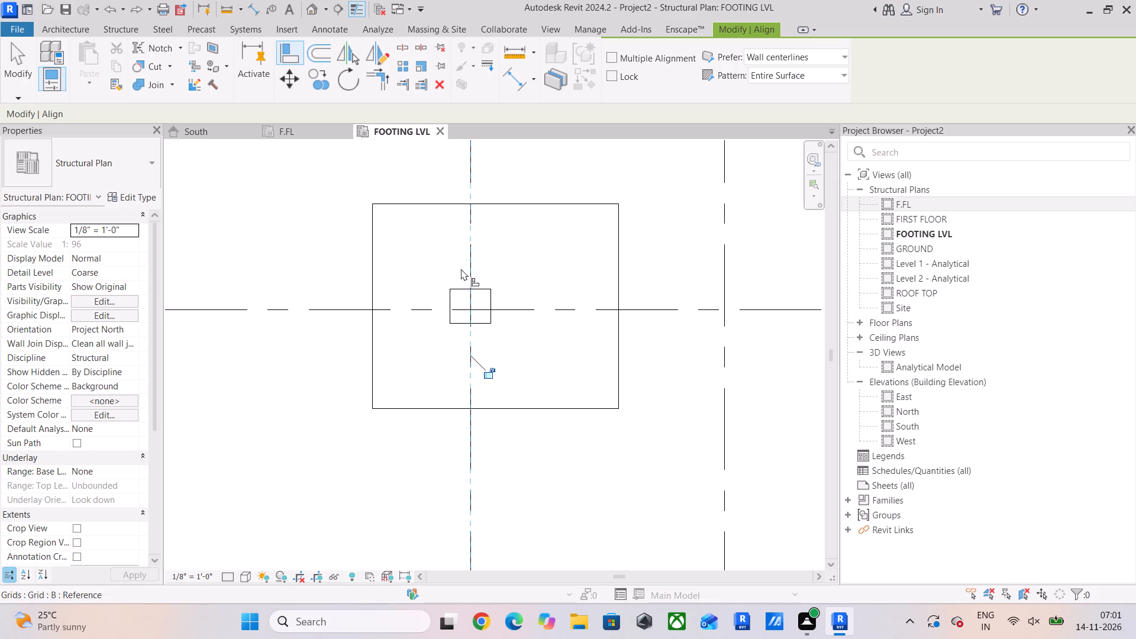
Align the centre of the 5' X 6 footing at grids B and 1 to its column's centre and end the Align command.
scroll(456, 270, down, 8)
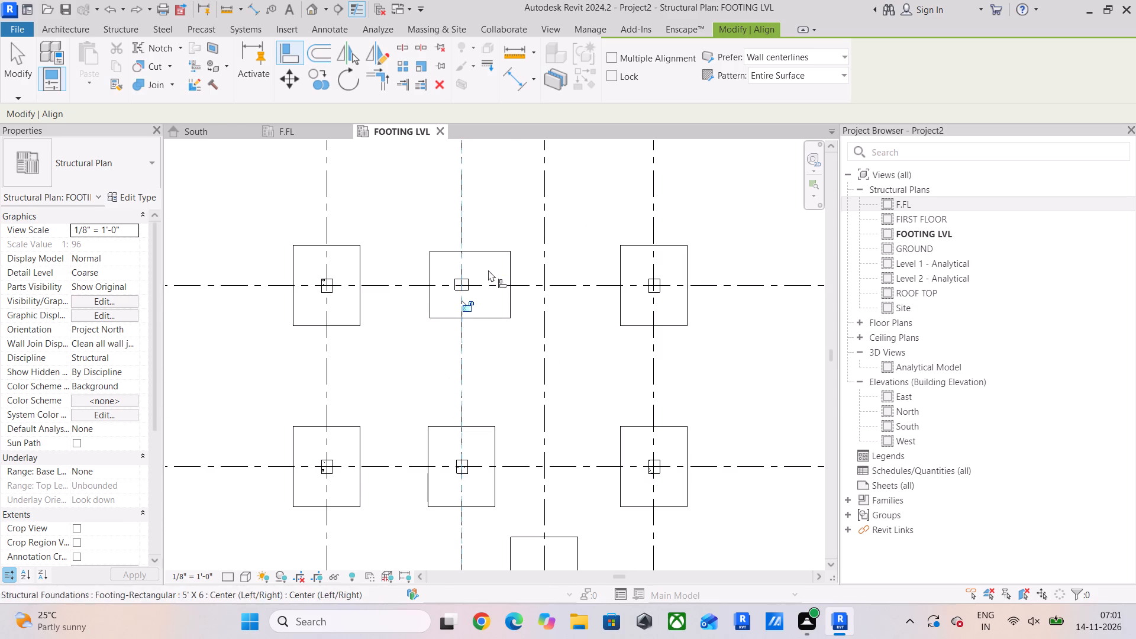
scroll(473, 255, up, 9)
click(438, 333)
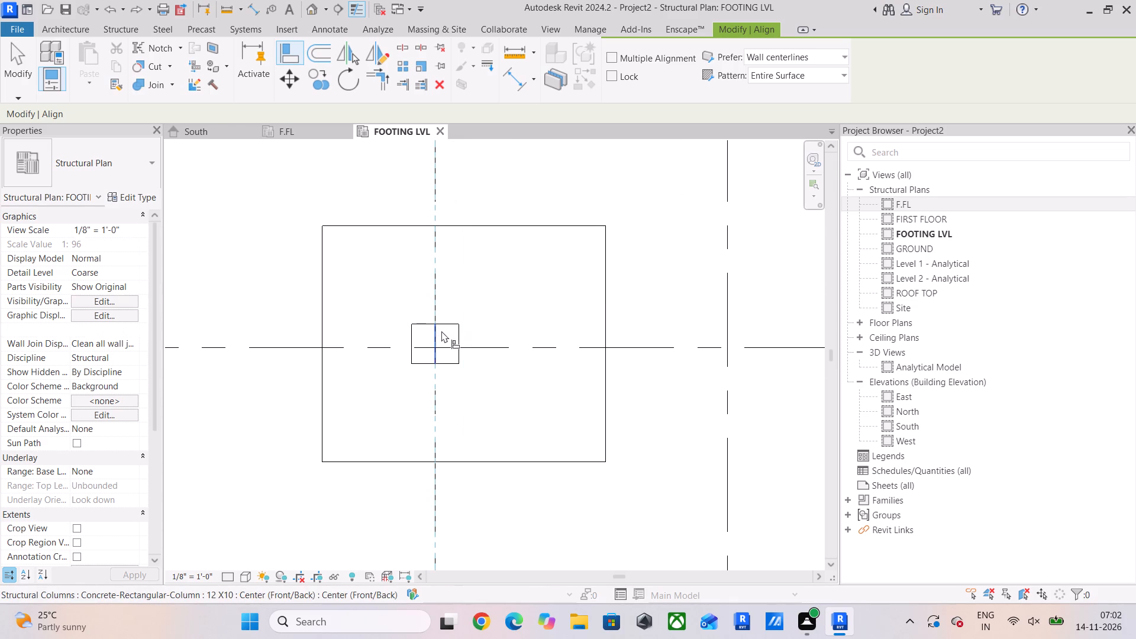
click(469, 275)
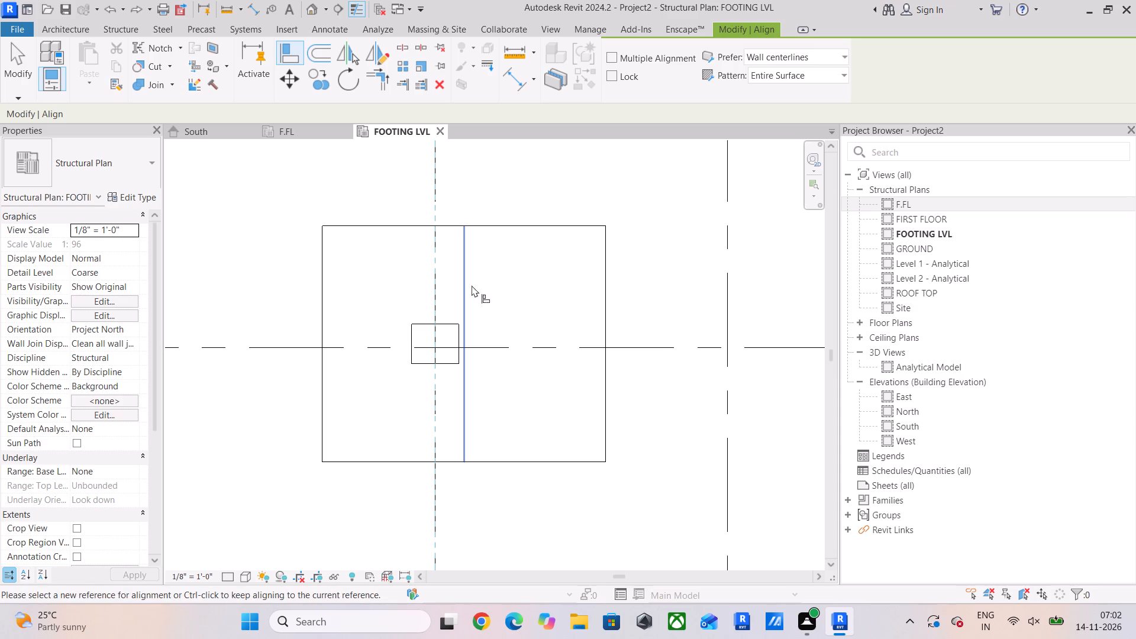
click(14, 56)
key(Escape)
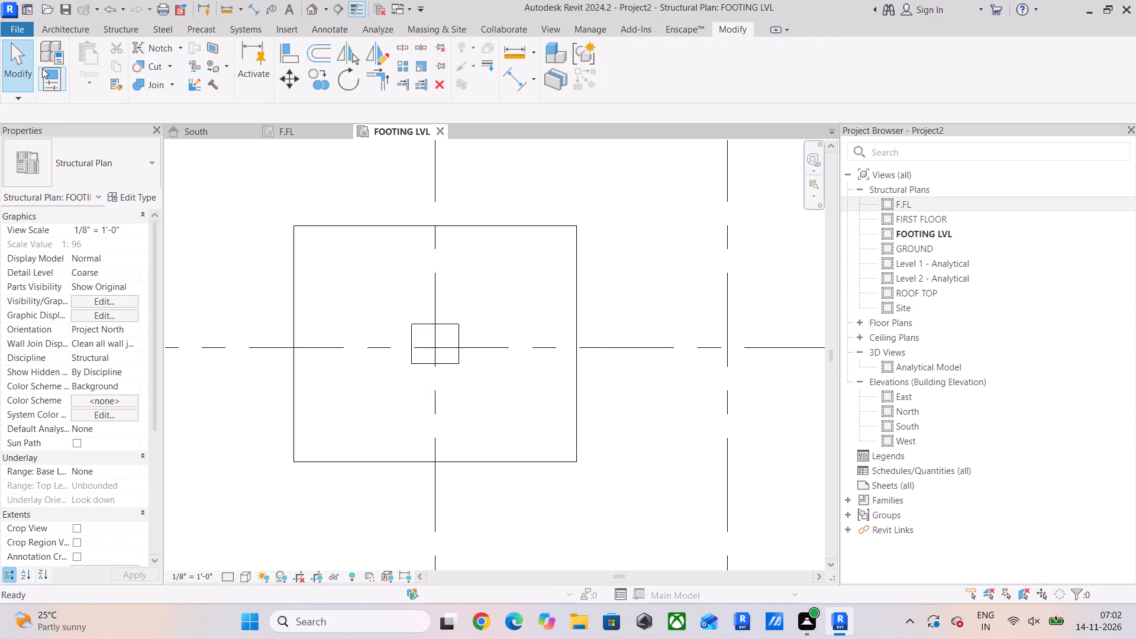
key(Escape)
key(Escape)
Examine the whole FOOTING LVL layout for footings and columns centred on grids A to D and 1 to 7.
scroll(584, 282, down, 8)
middle_drag(621, 286, 564, 219)
scroll(575, 237, down, 4)
middle_drag(596, 247, 556, 193)
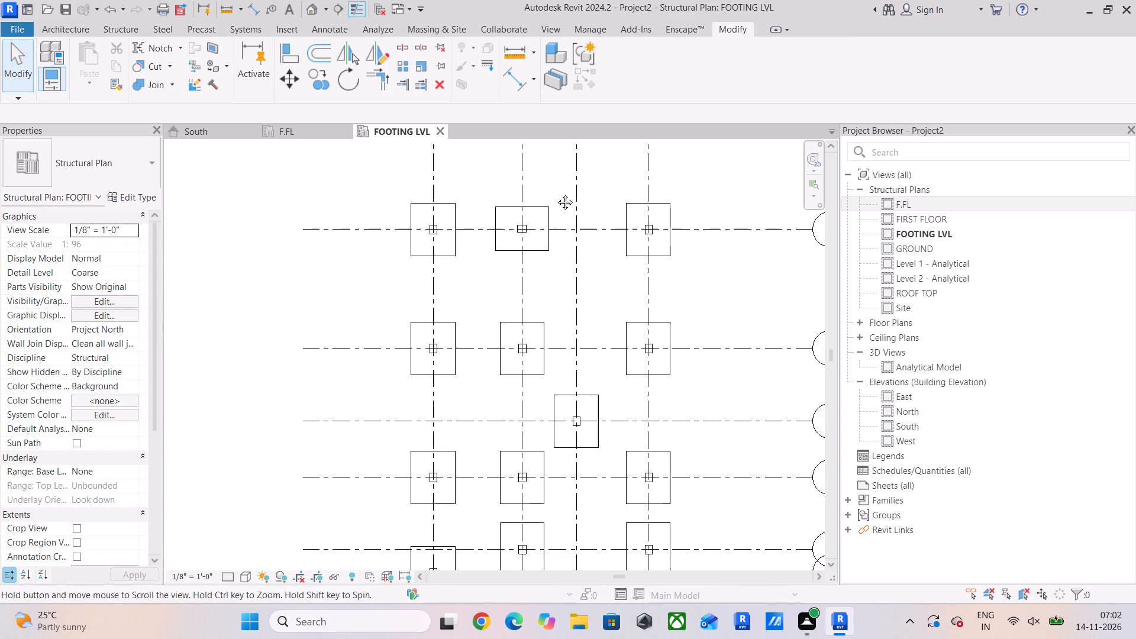
middle_drag(556, 193, 524, 153)
scroll(585, 283, down, 3)
middle_drag(596, 283, 525, 301)
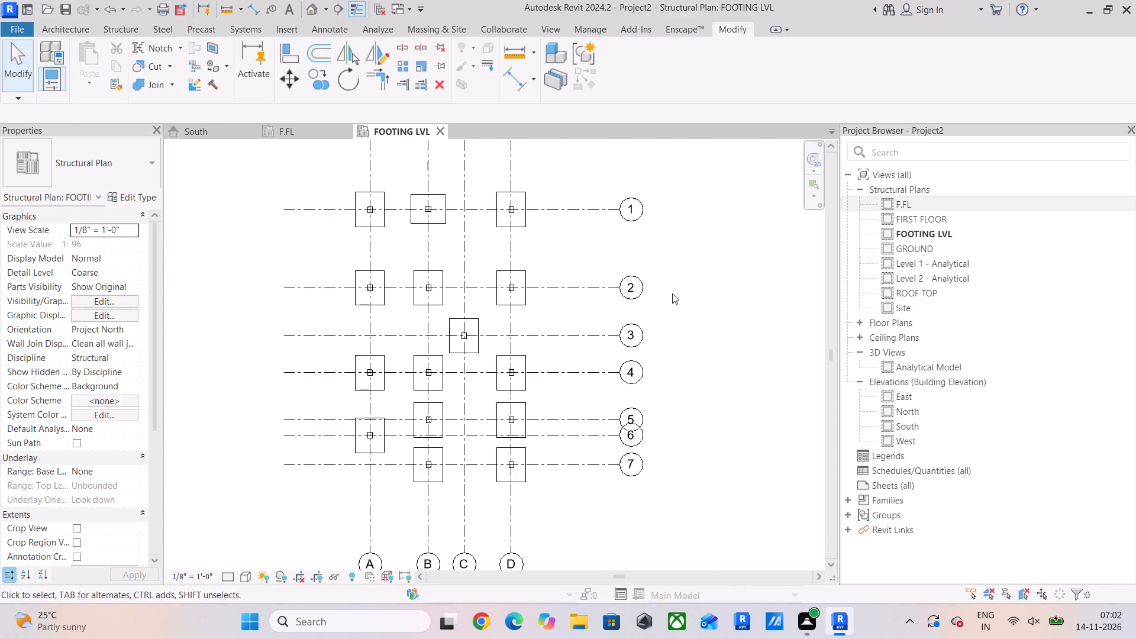
scroll(501, 246, down, 4)
scroll(557, 252, up, 4)
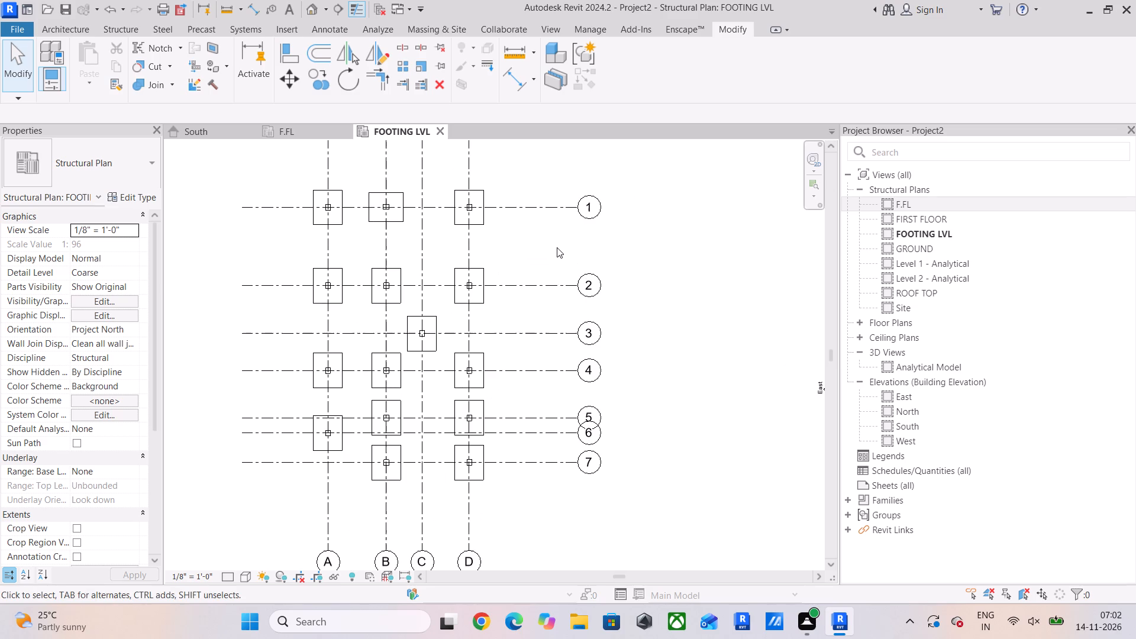
Switch to the F.FL structural plan and check its columns against the grid lines.
click(305, 131)
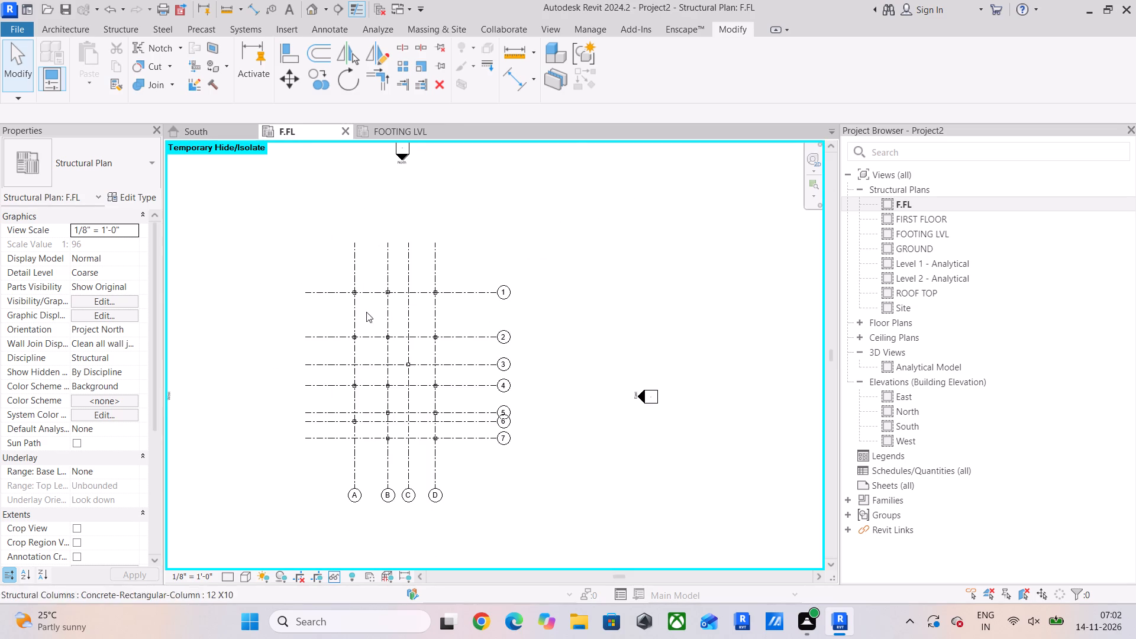
scroll(354, 293, up, 12)
scroll(337, 305, down, 6)
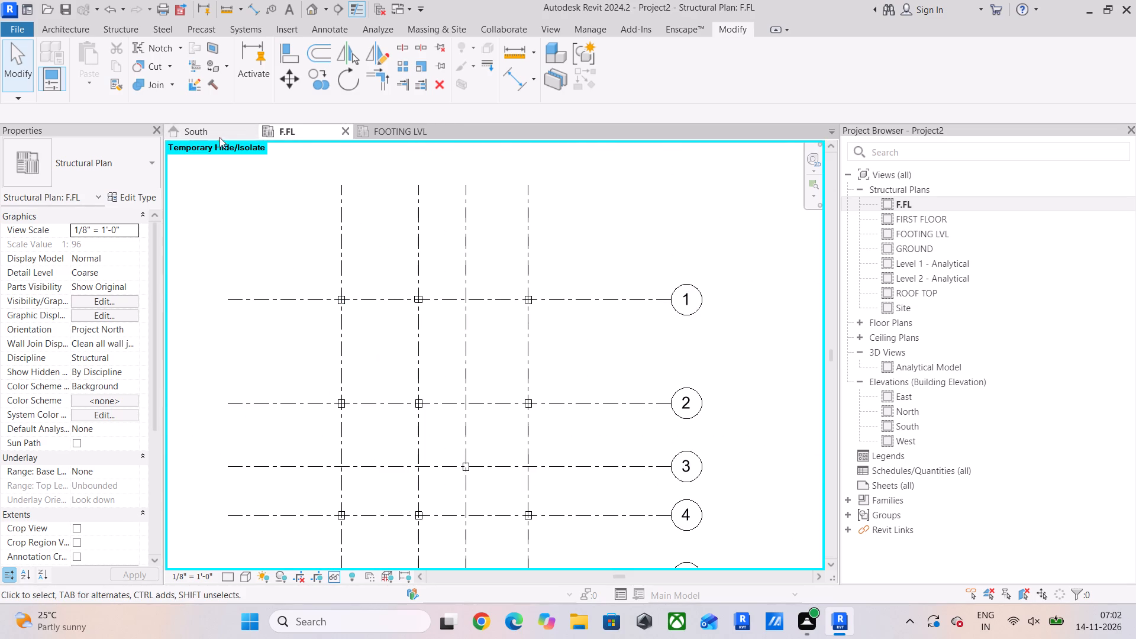
Examine the footings and columns under grids A to D in the South elevation.
click(220, 131)
scroll(406, 269, down, 10)
middle_drag(426, 284, 406, 408)
scroll(413, 396, down, 4)
scroll(394, 399, up, 11)
scroll(271, 426, up, 5)
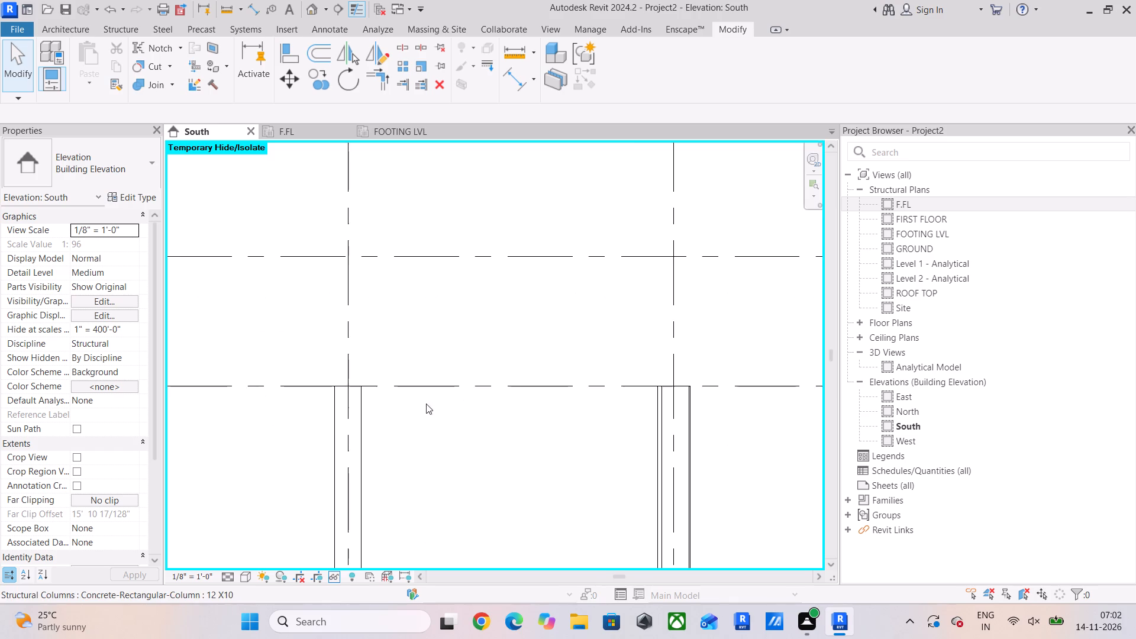
scroll(426, 404, up, 1)
middle_drag(426, 404, 266, 285)
scroll(486, 340, down, 5)
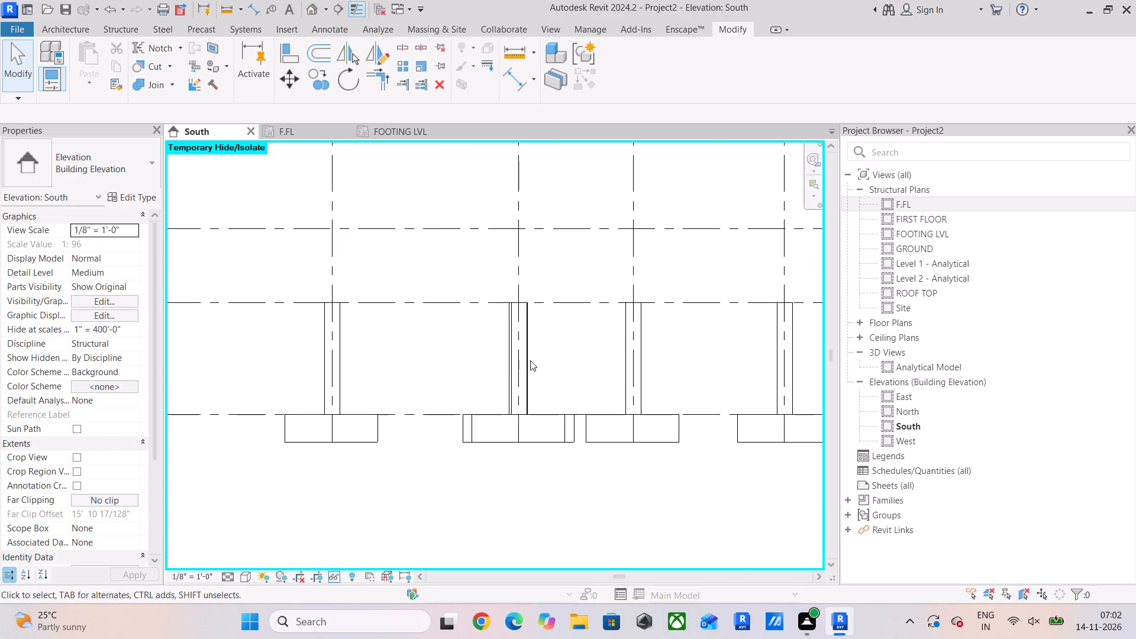
middle_drag(522, 361, 473, 361)
scroll(506, 360, down, 9)
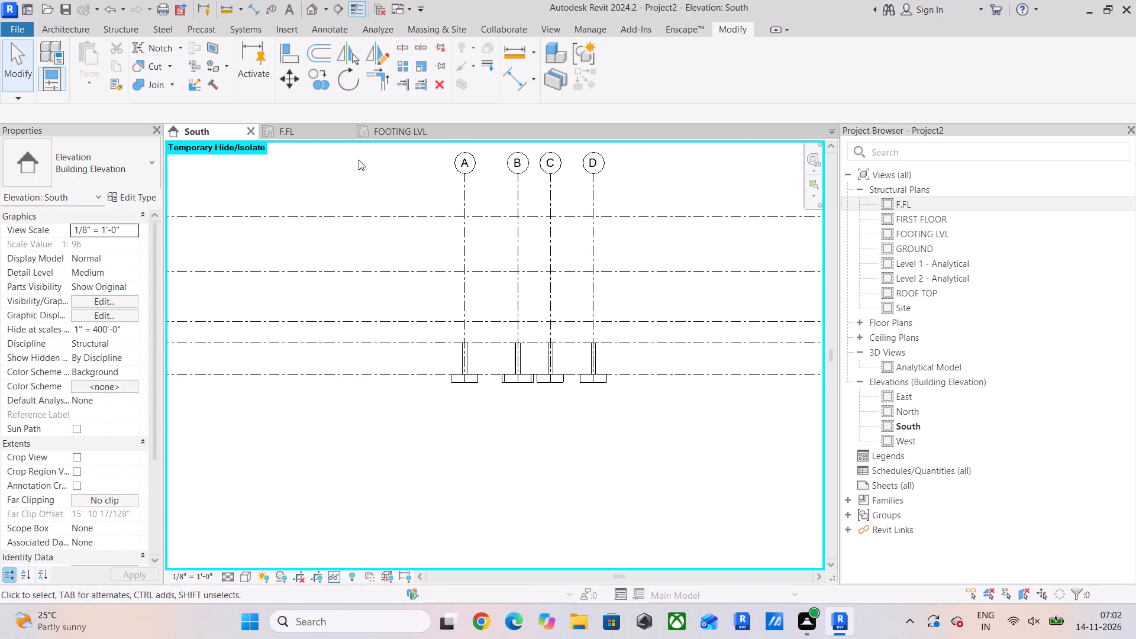
In the FOOTING LVL plan, start the Beam command with the Concrete-Rectangular Beam 12 x 24 type.
click(413, 131)
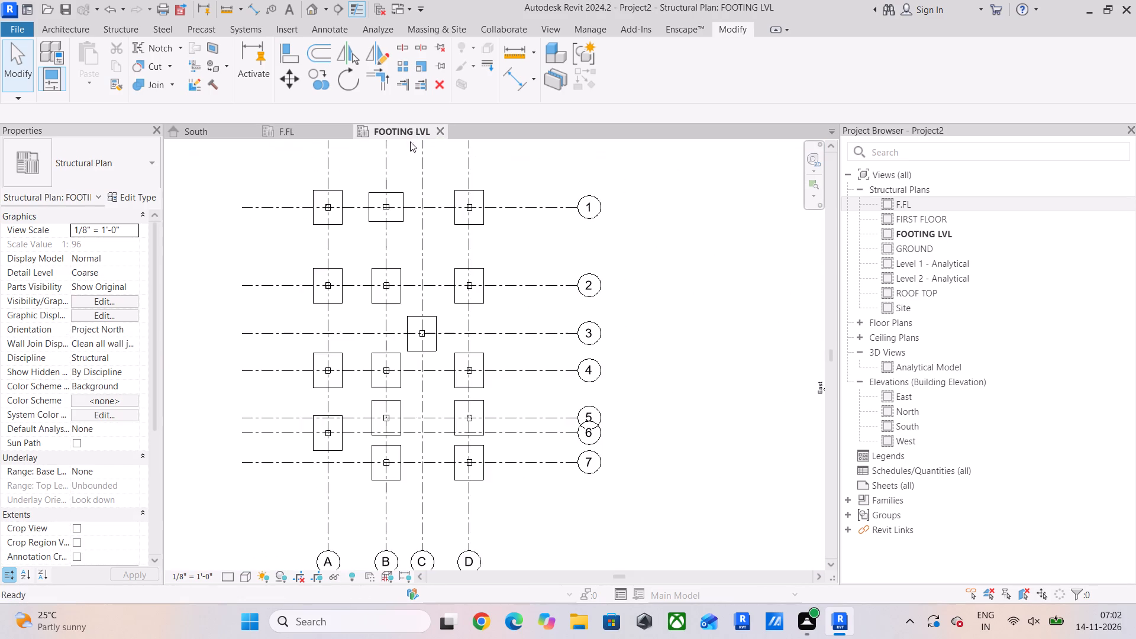
scroll(445, 272, down, 4)
scroll(329, 209, up, 5)
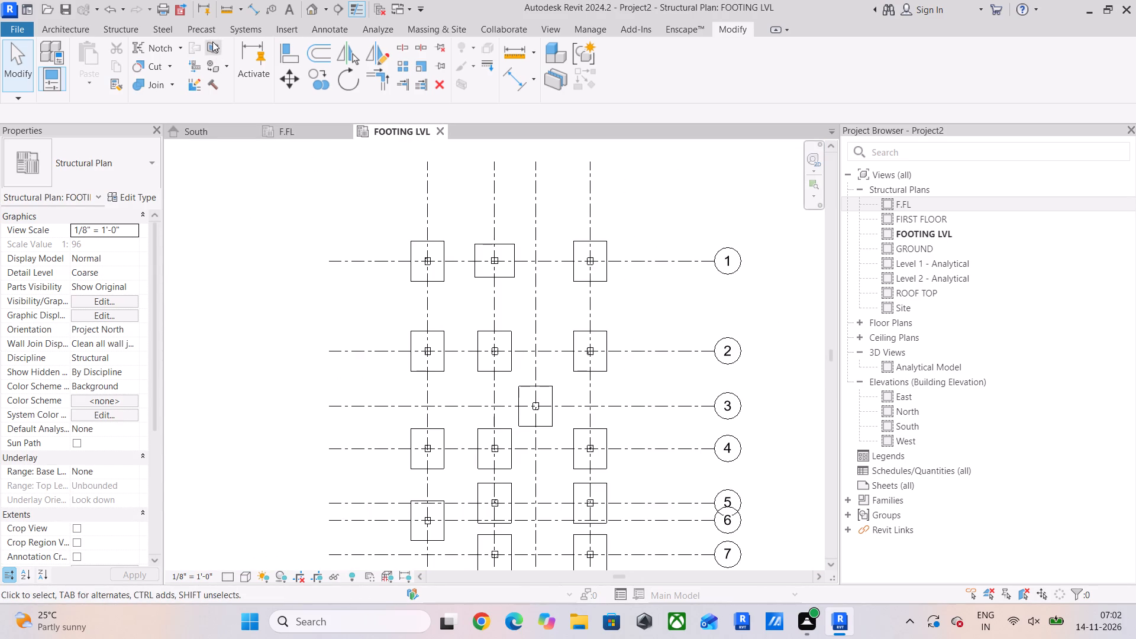
click(124, 26)
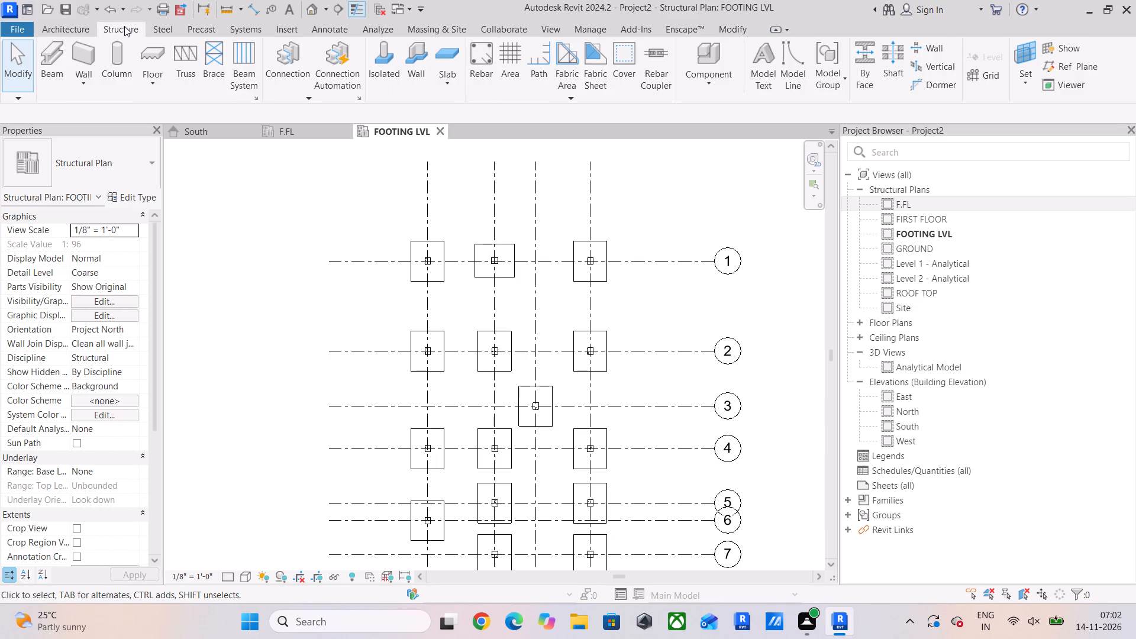
click(55, 78)
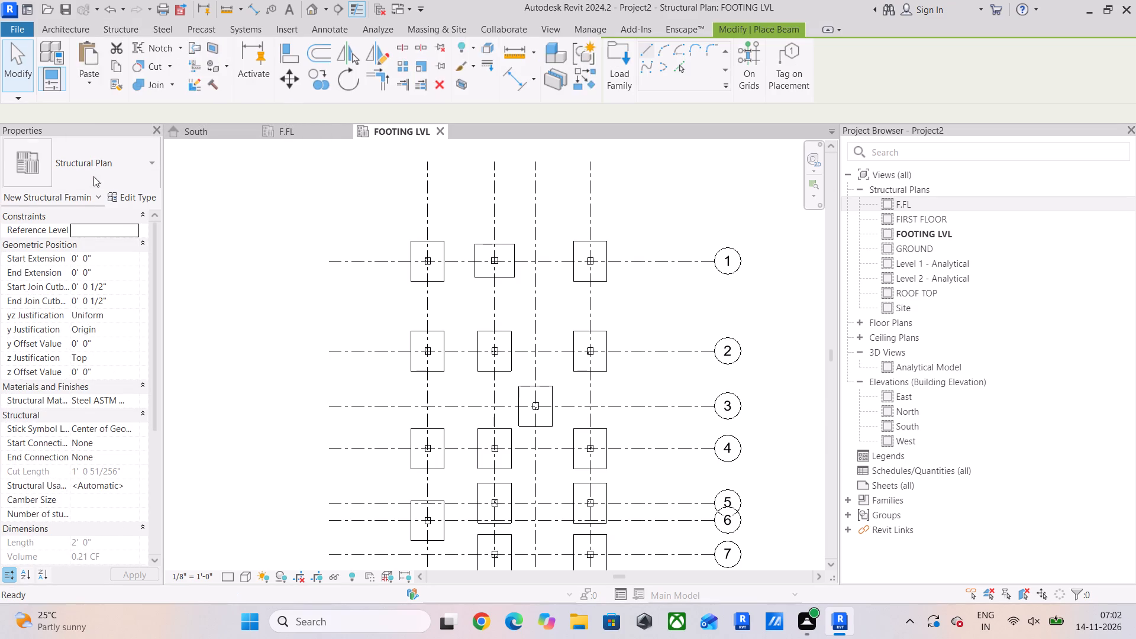
click(109, 172)
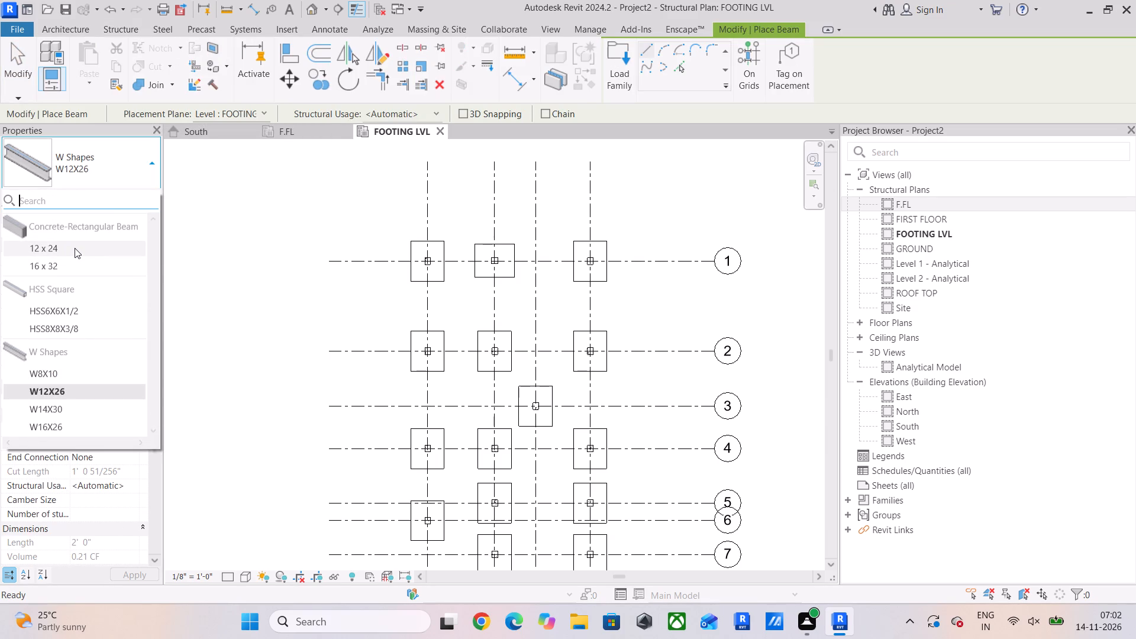
click(75, 248)
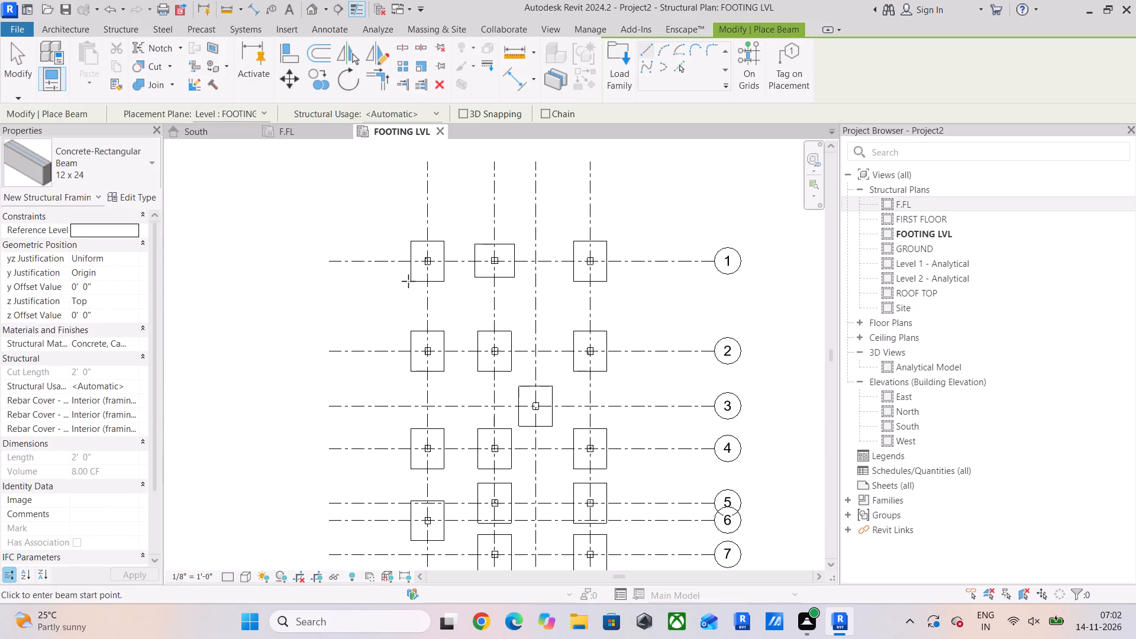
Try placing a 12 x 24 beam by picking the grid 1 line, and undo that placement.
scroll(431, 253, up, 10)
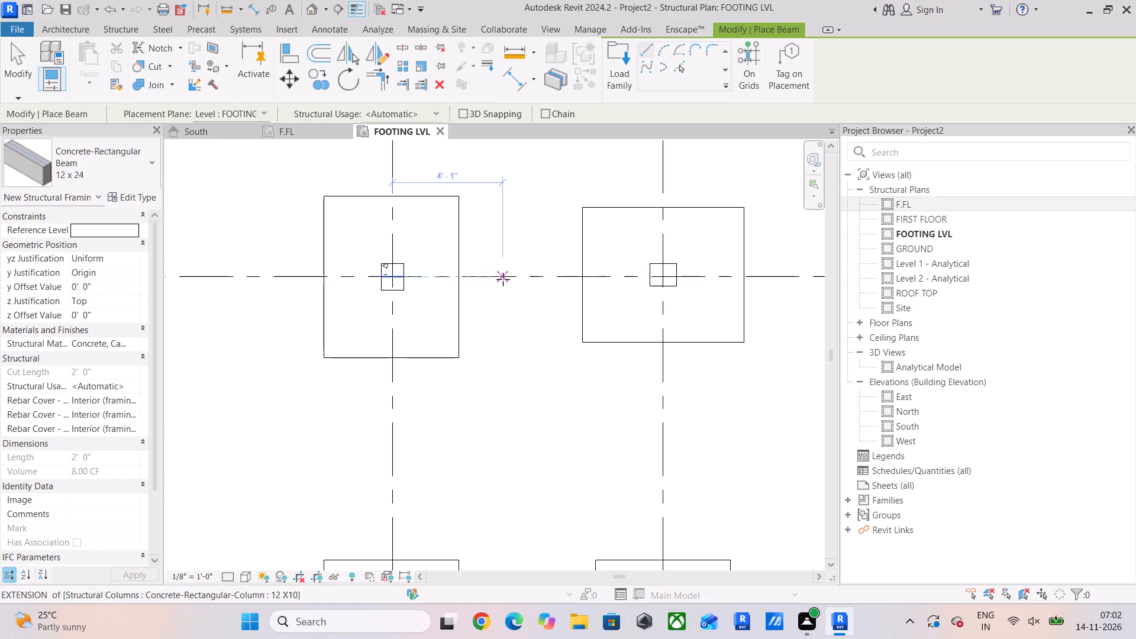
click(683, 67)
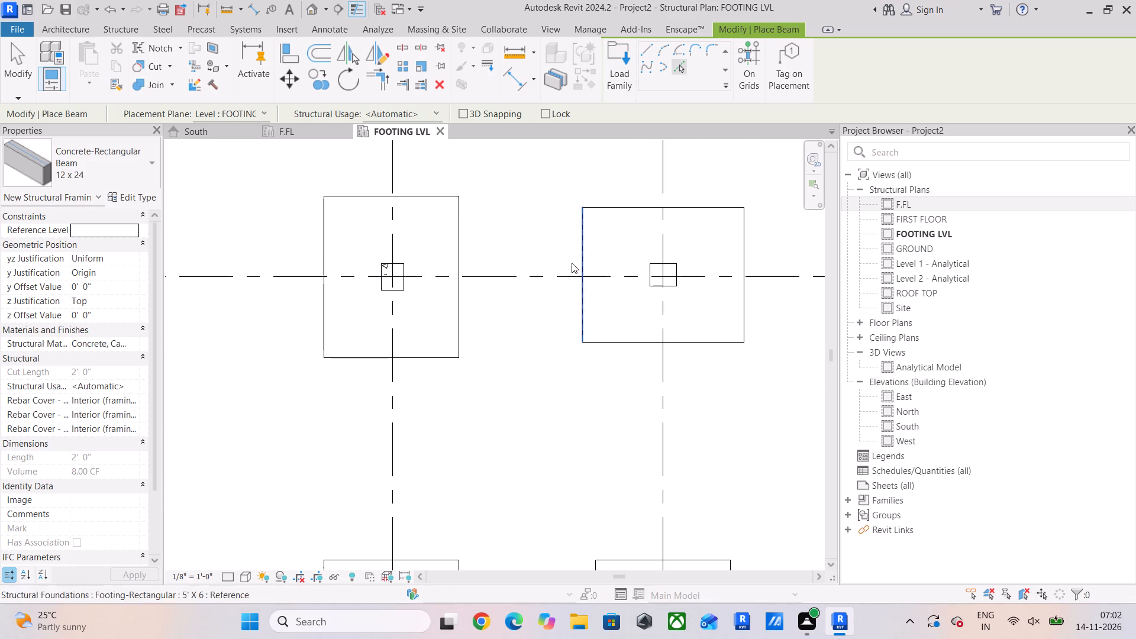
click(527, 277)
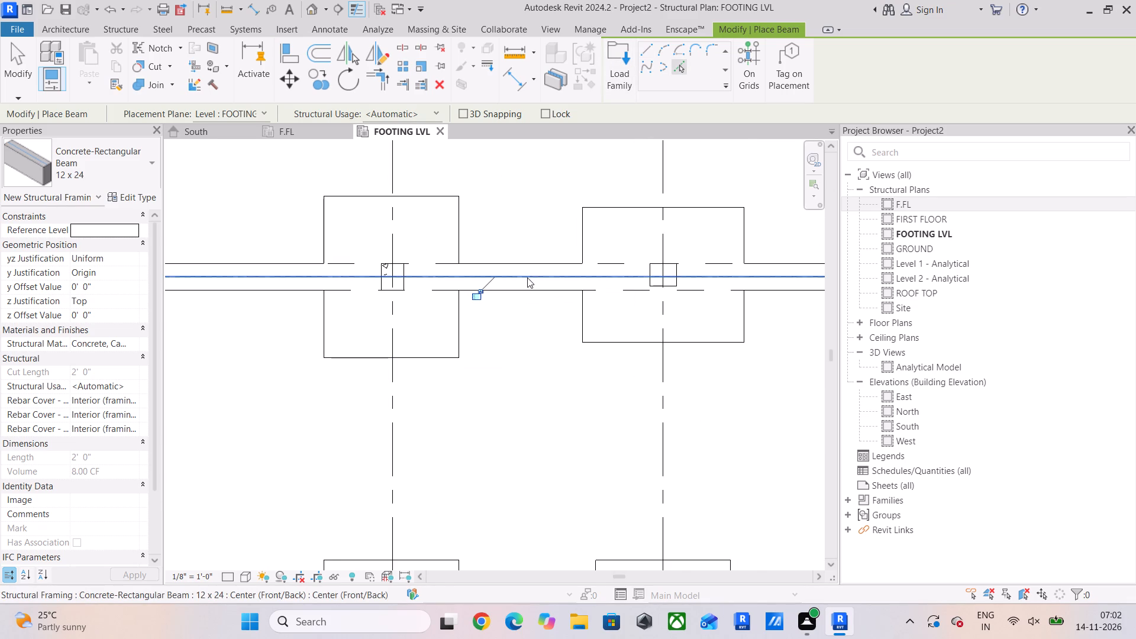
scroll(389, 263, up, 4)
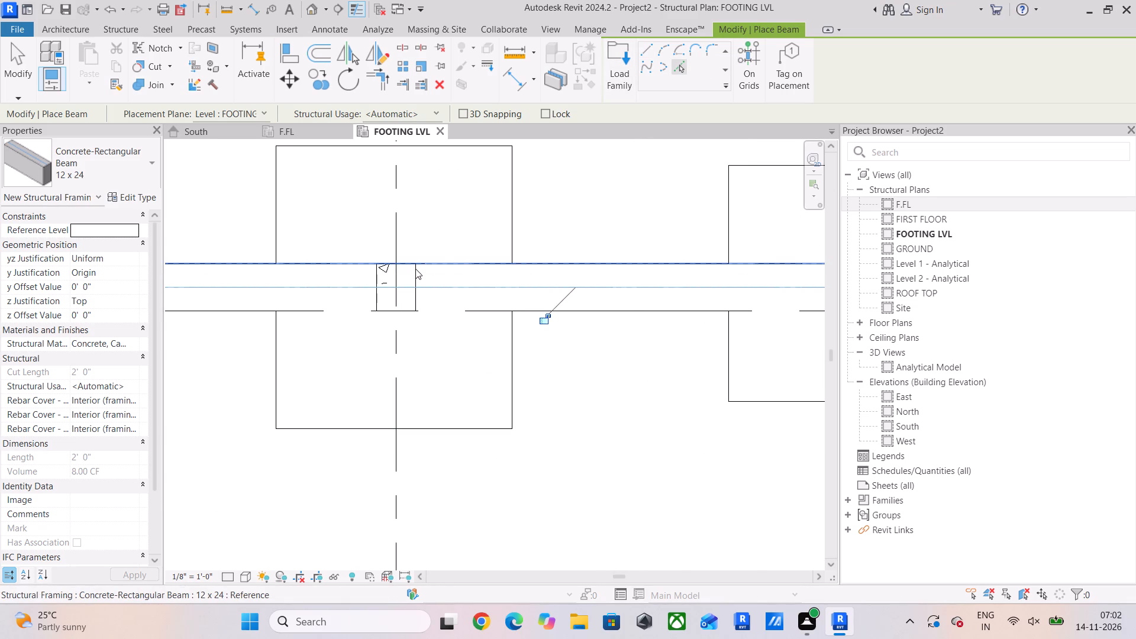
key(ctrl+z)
Set the depth h of the 12 x 24 concrete beam type to 18" and apply it.
click(151, 196)
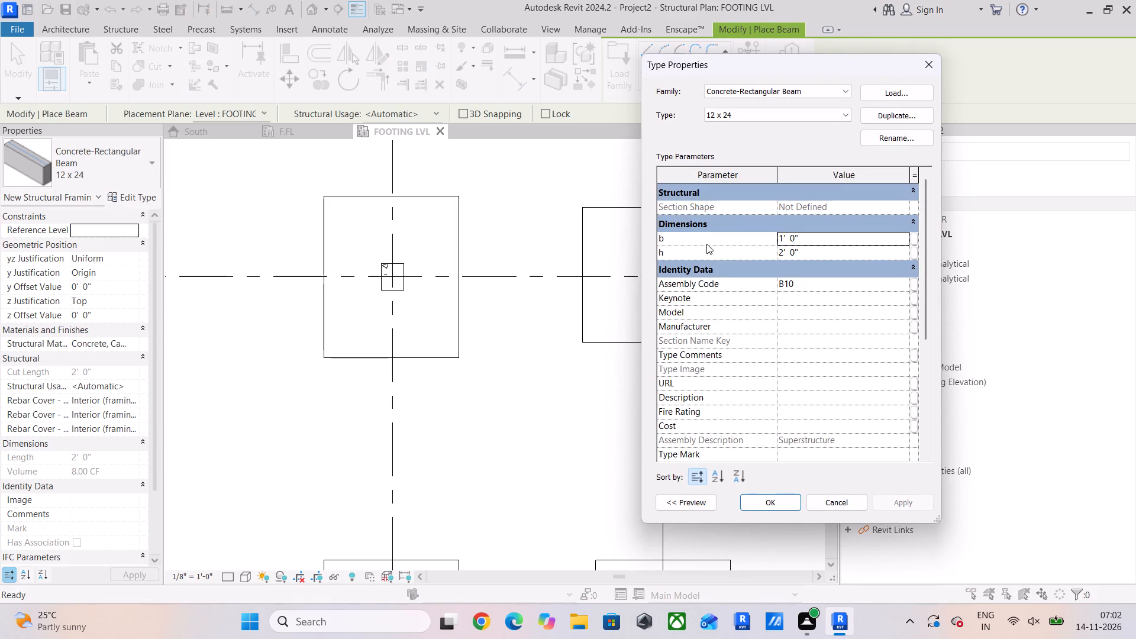
click(815, 254)
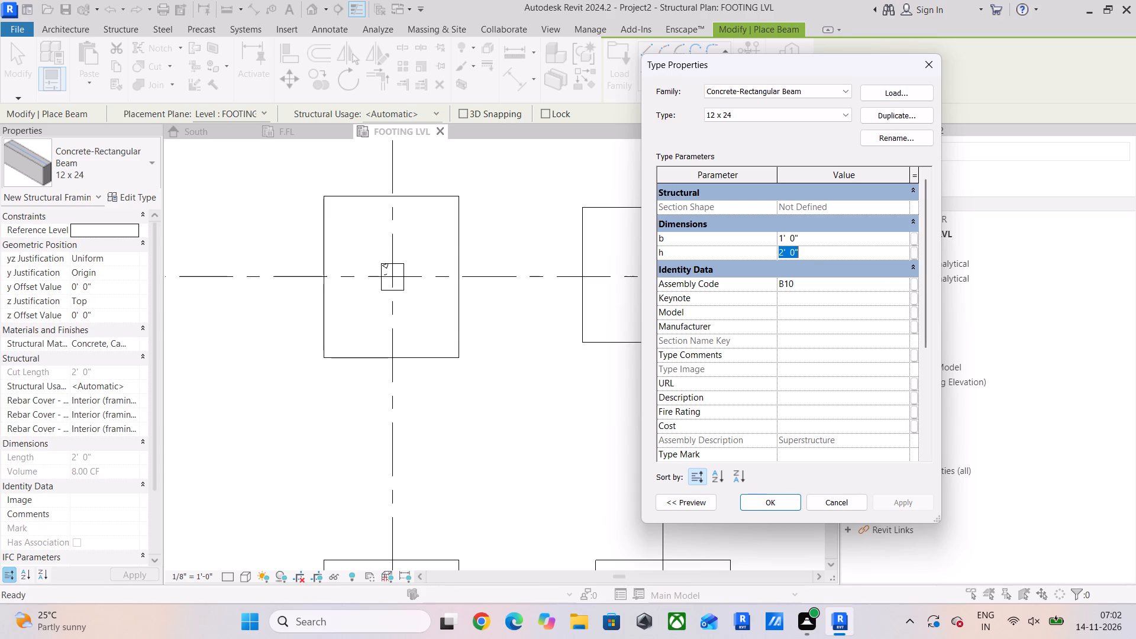
text(18)
key(shift+quotedbl)
key(Return)
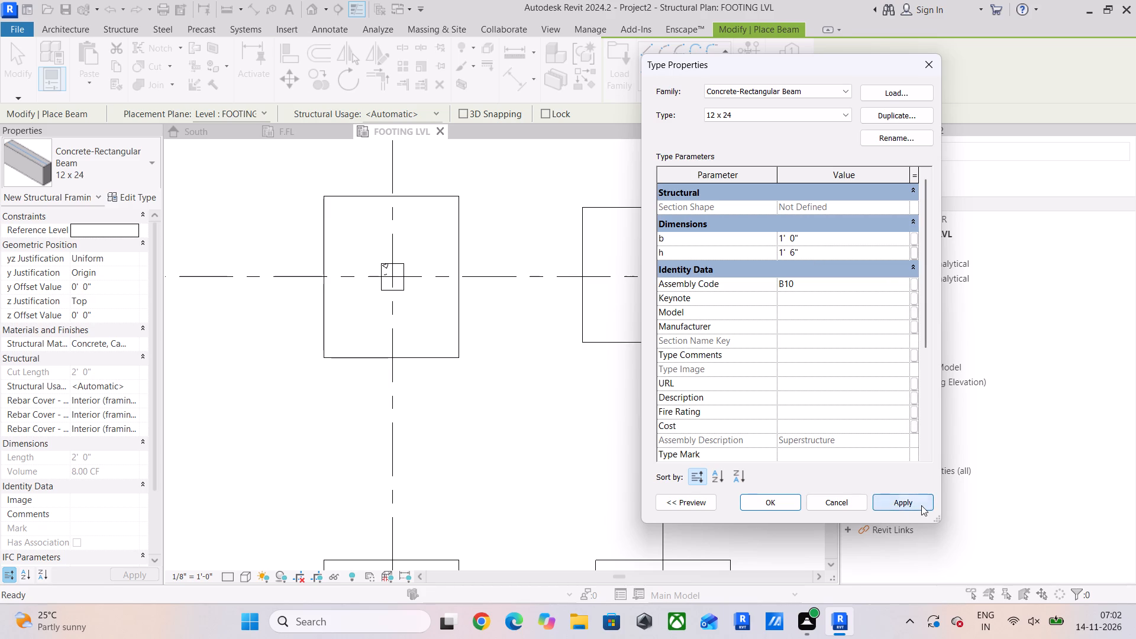
click(921, 505)
click(778, 499)
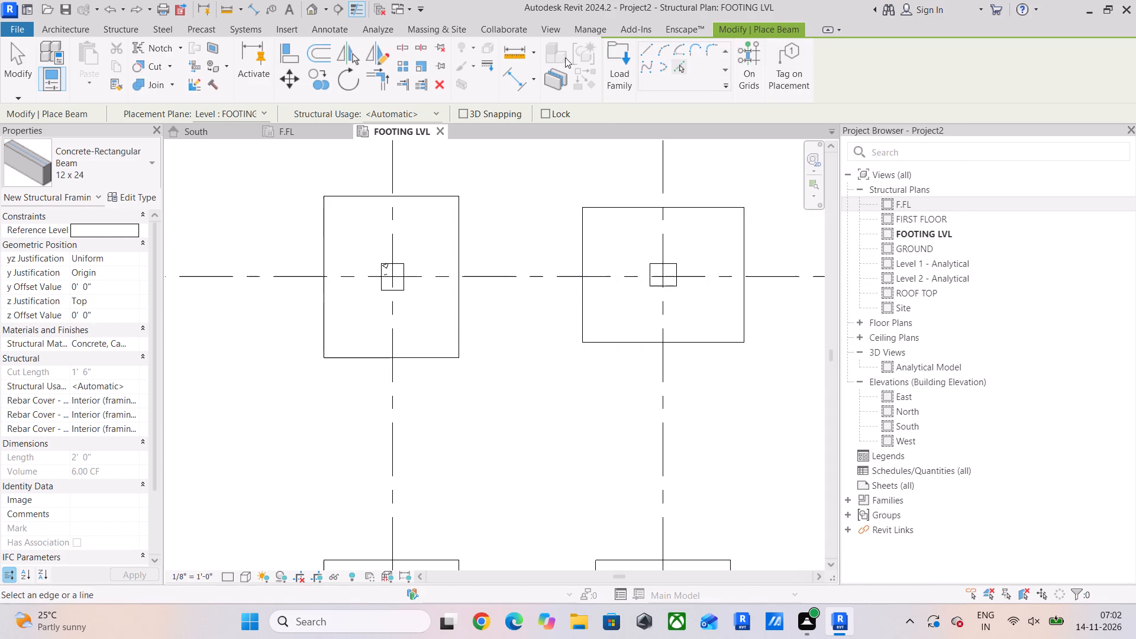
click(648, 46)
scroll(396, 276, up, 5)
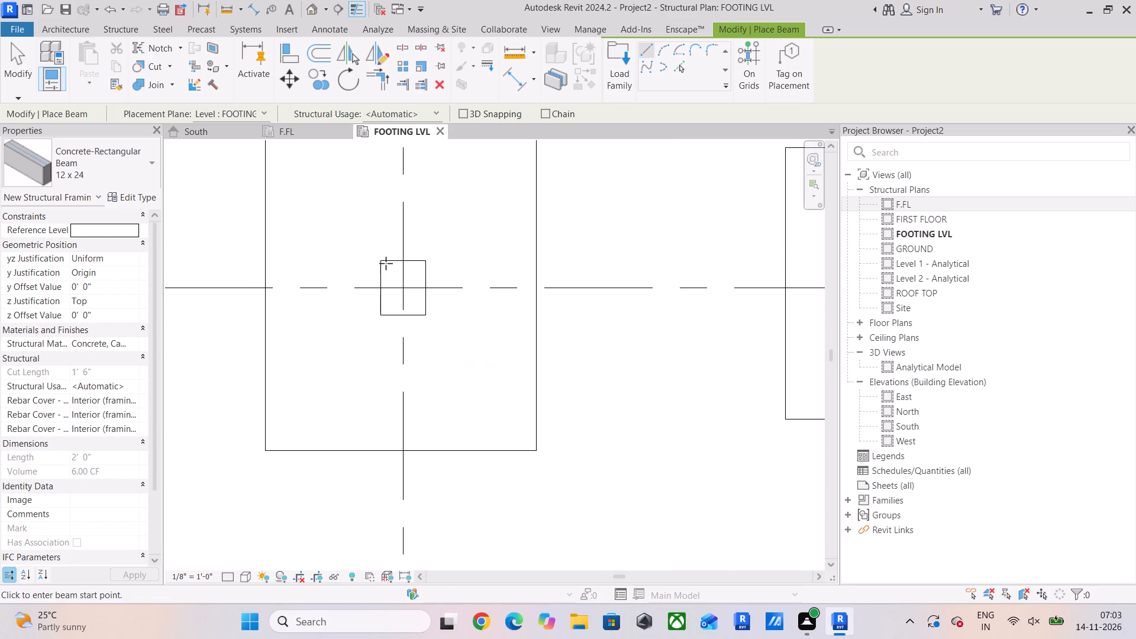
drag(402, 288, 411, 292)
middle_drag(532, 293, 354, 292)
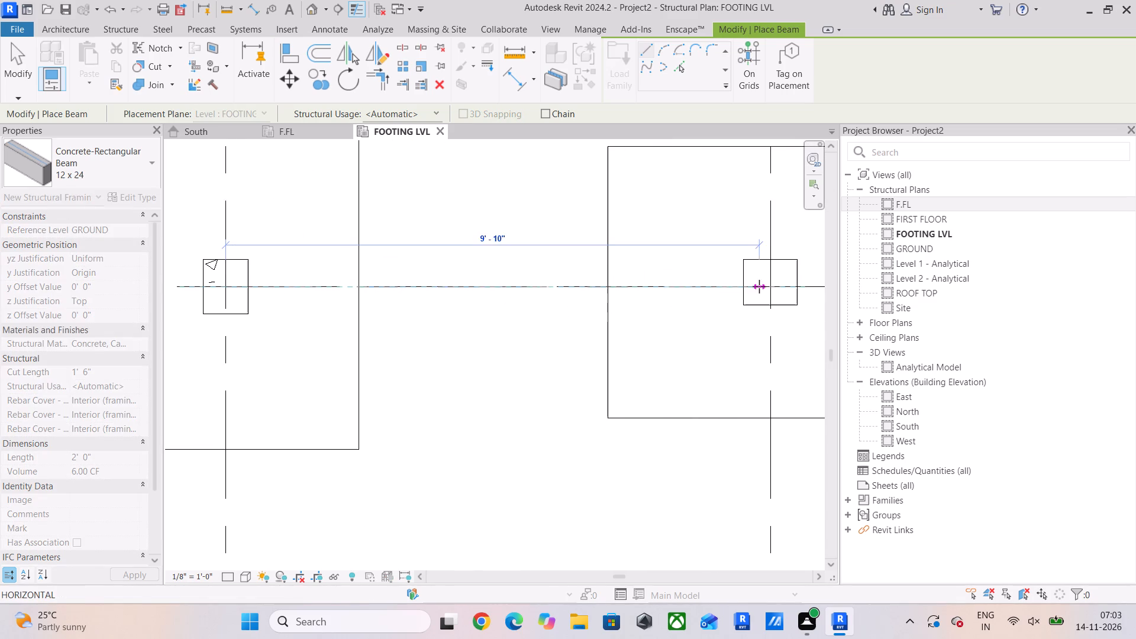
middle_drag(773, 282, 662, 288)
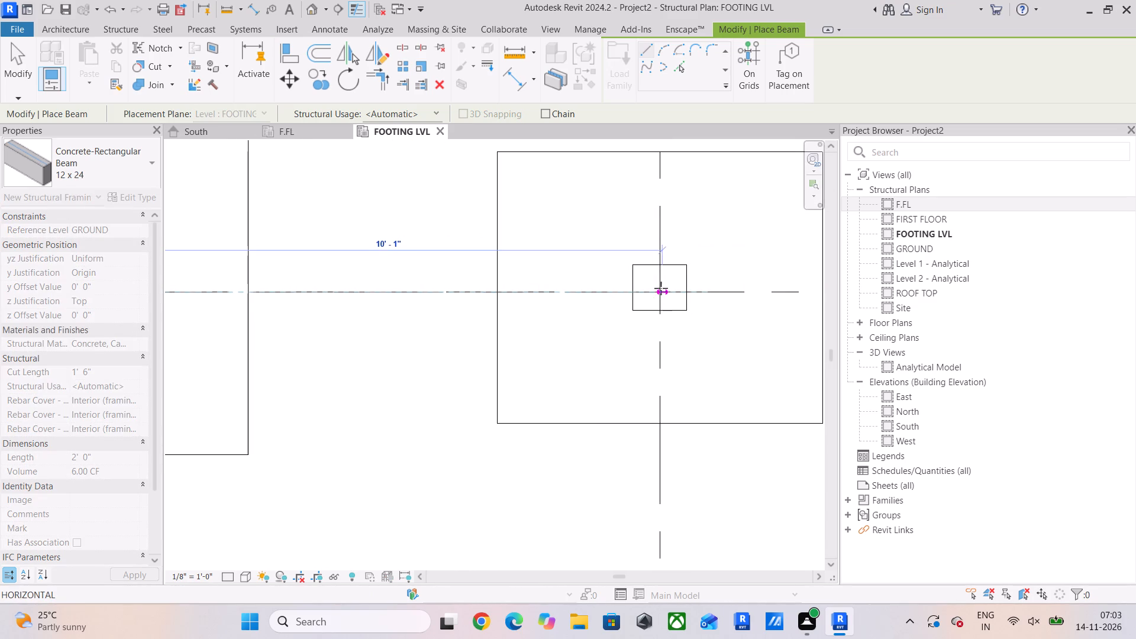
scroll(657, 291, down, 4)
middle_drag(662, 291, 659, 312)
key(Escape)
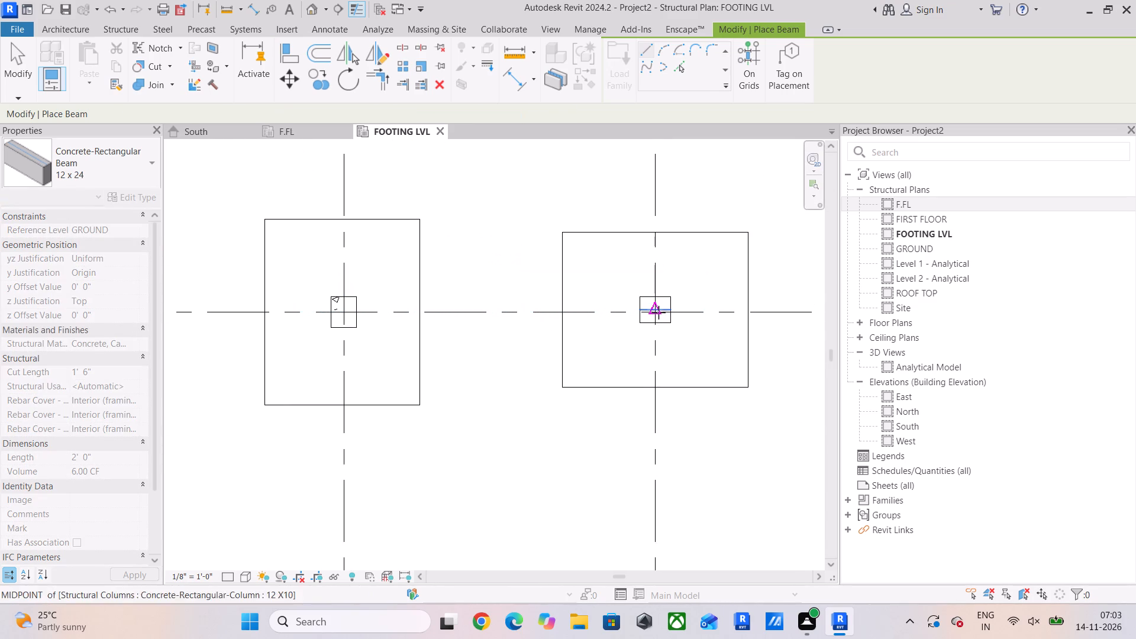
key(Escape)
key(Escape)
Examine the column and footing at grids B and 1 against the neighbouring ones along grid 1.
scroll(651, 307, up, 4)
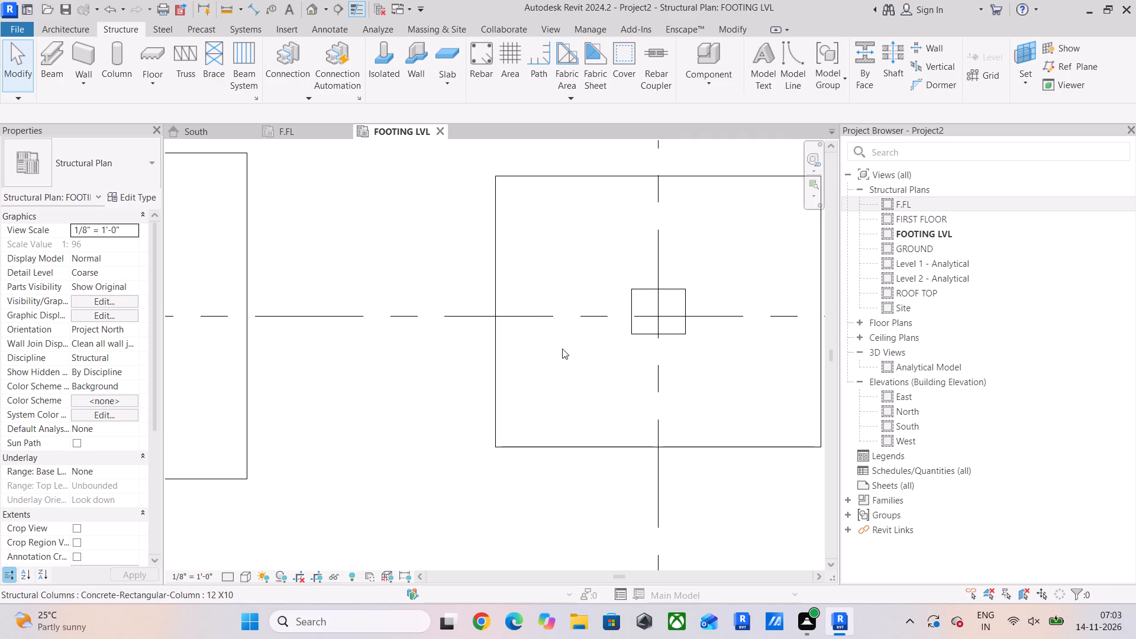
scroll(351, 327, down, 4)
middle_drag(378, 327, 392, 343)
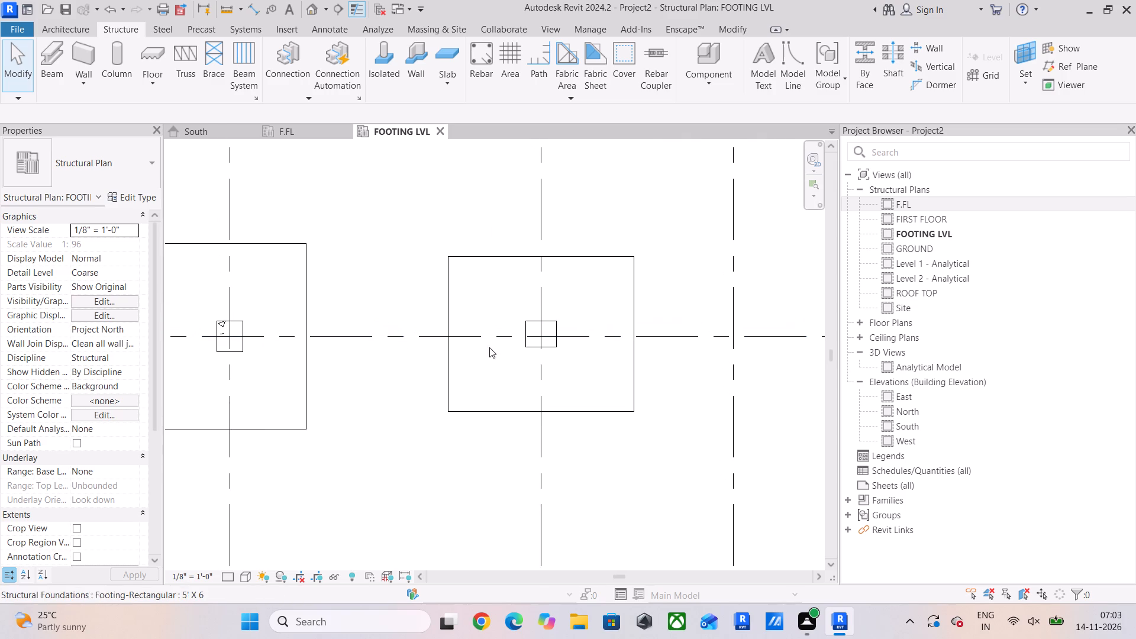
scroll(543, 328, up, 3)
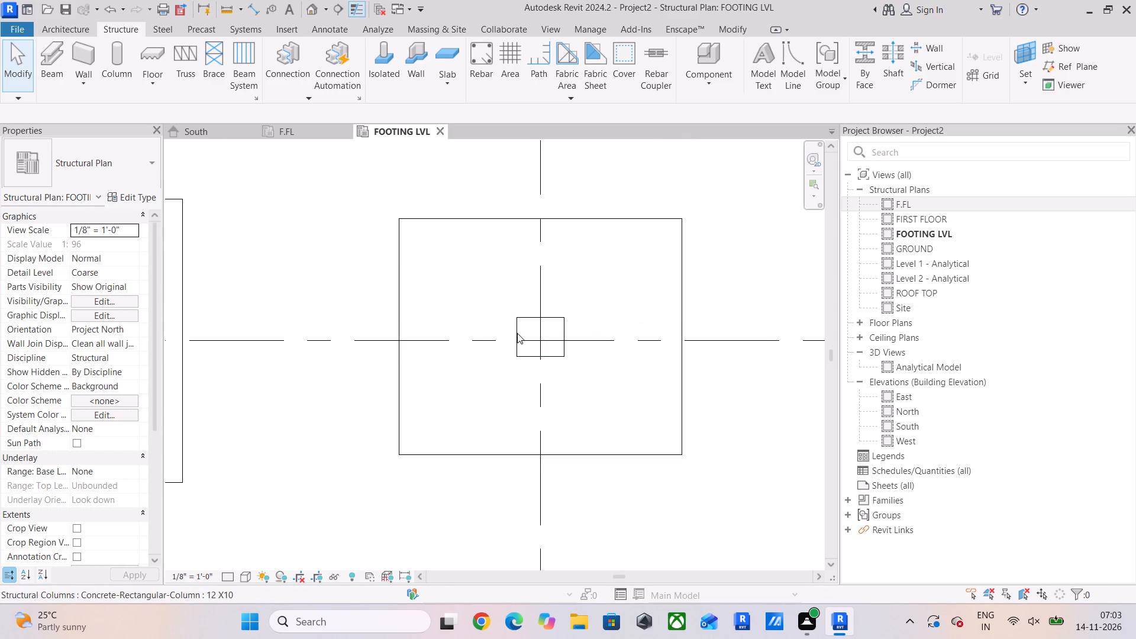
scroll(524, 331, down, 3)
middle_drag(524, 331, 550, 348)
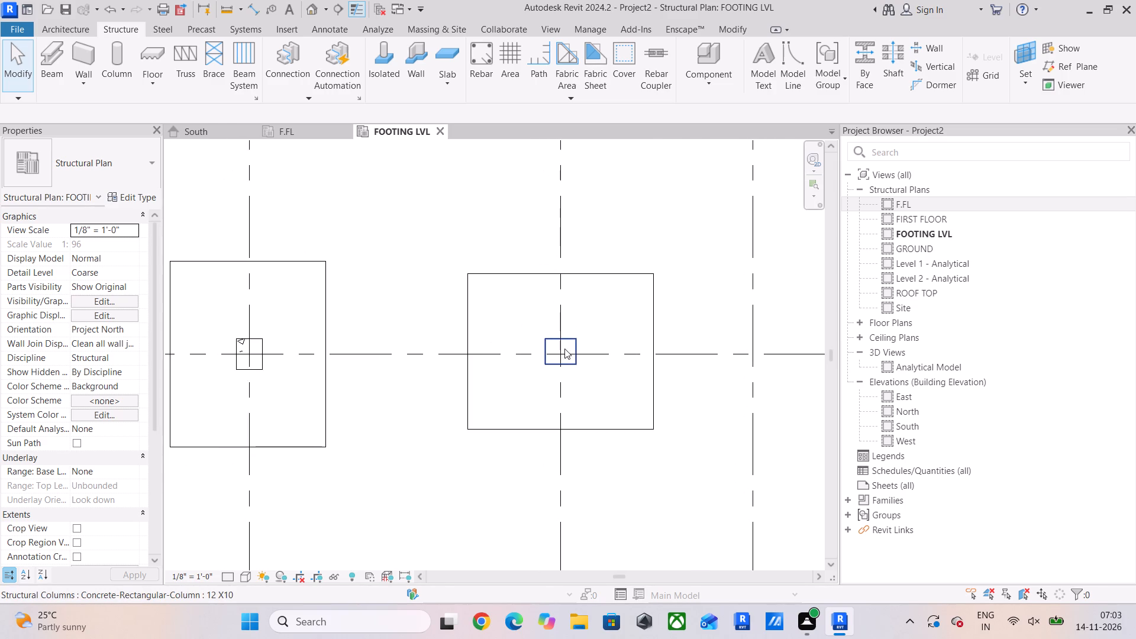
middle_drag(589, 350, 441, 357)
middle_drag(441, 358, 473, 365)
middle_drag(508, 348, 524, 354)
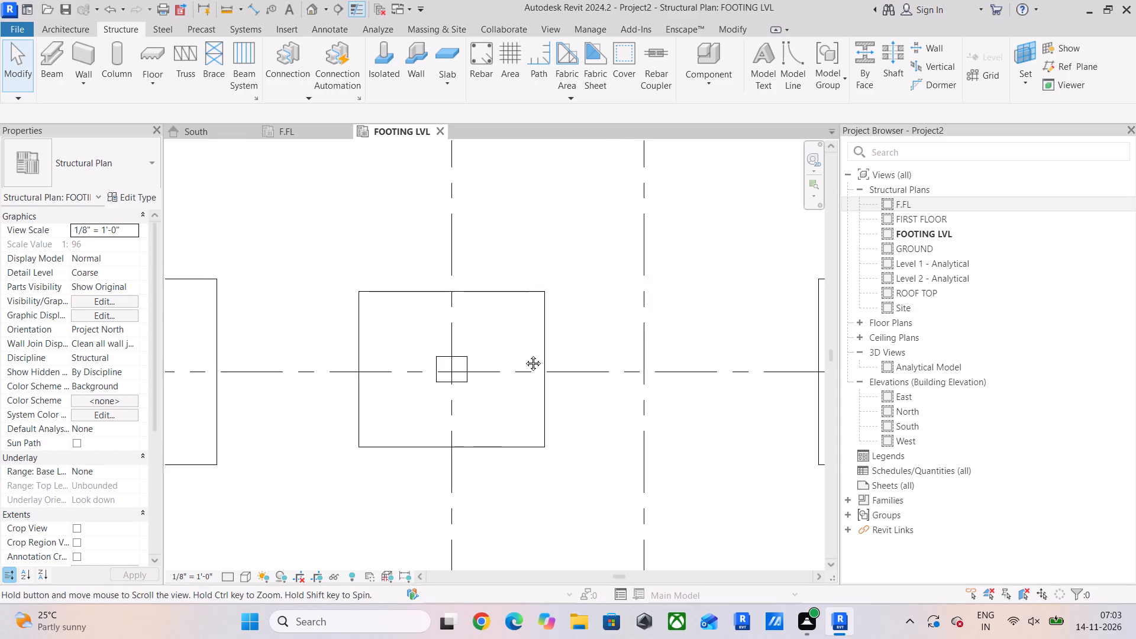
middle_drag(524, 354, 601, 371)
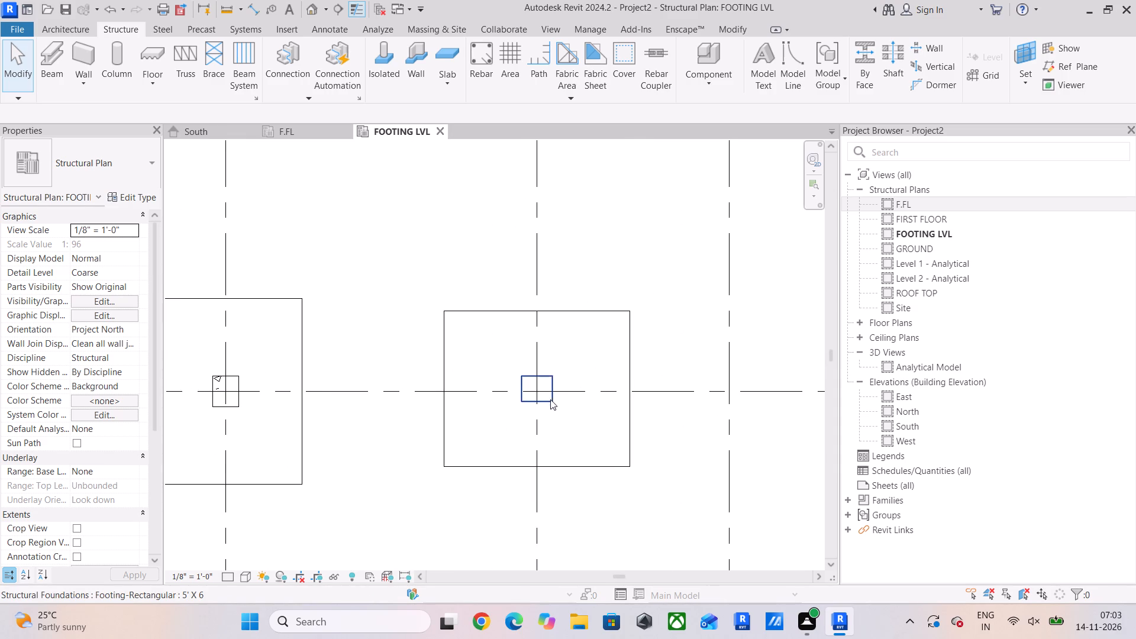
Rotate the 12 X10 column at grids B and 1 by 90 degrees to match the neighbouring columns.
scroll(554, 395, up, 4)
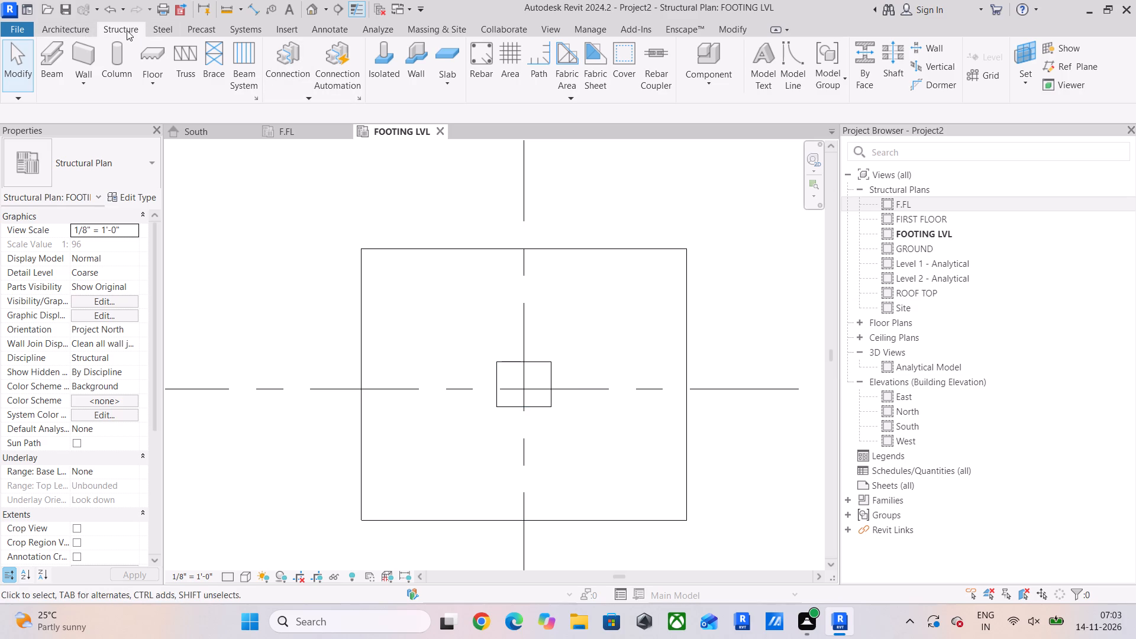
click(544, 405)
scroll(333, 321, up, 1)
middle_drag(333, 321, 373, 320)
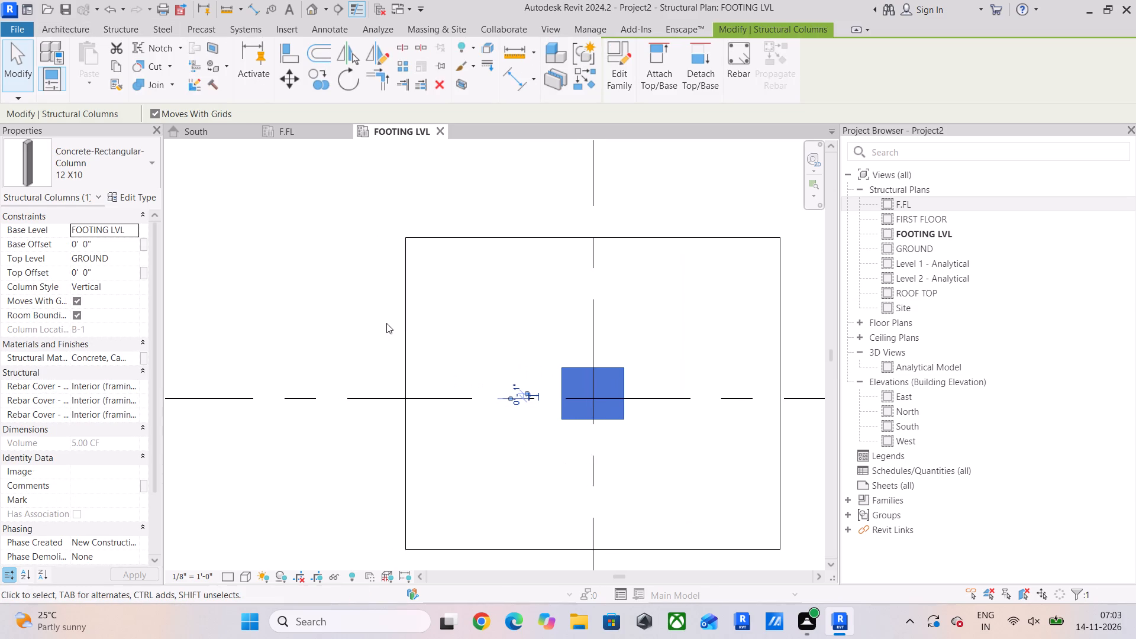
scroll(399, 325, down, 9)
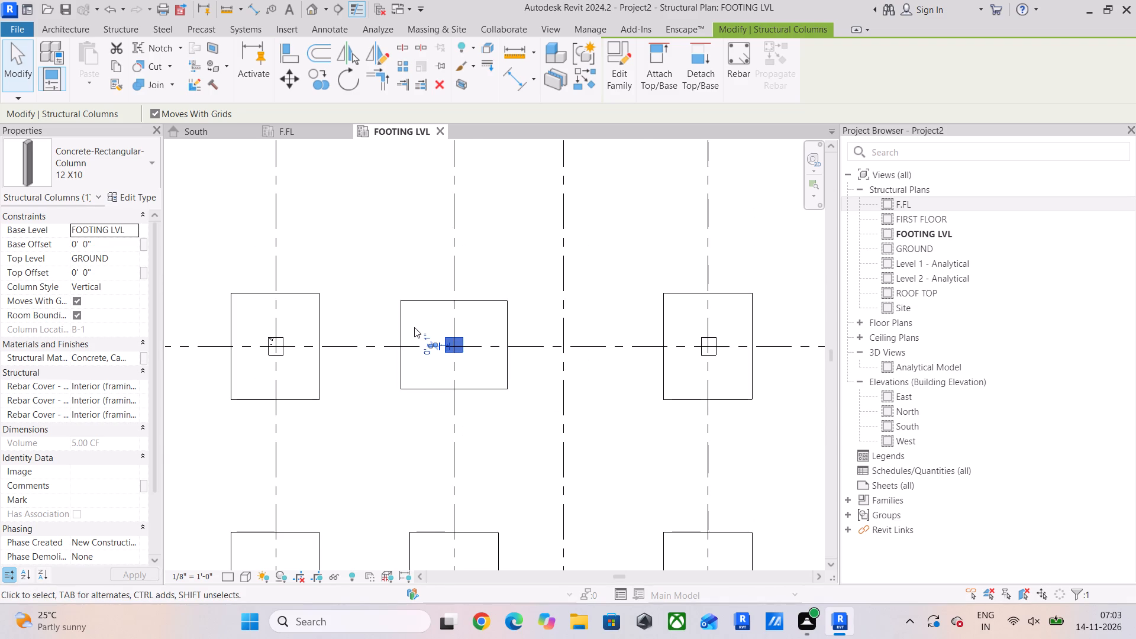
key(space)
Rotate the 5' X 6 footing at grids B and 1 by 90 degrees and check it against its column.
click(512, 322)
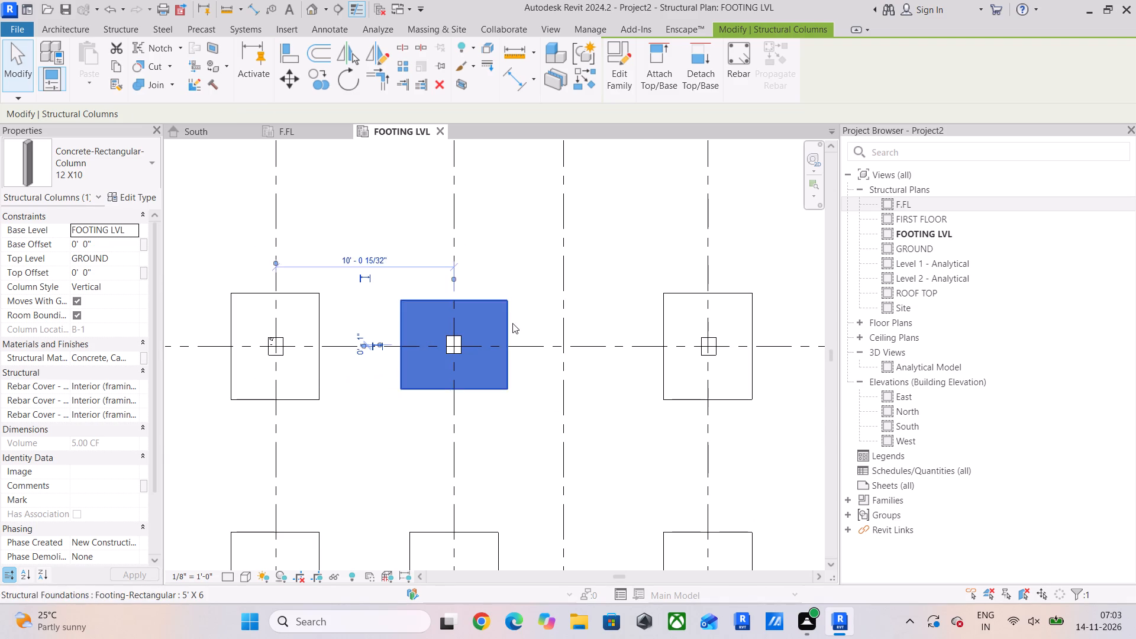
key(space)
click(365, 297)
scroll(396, 361, up, 4)
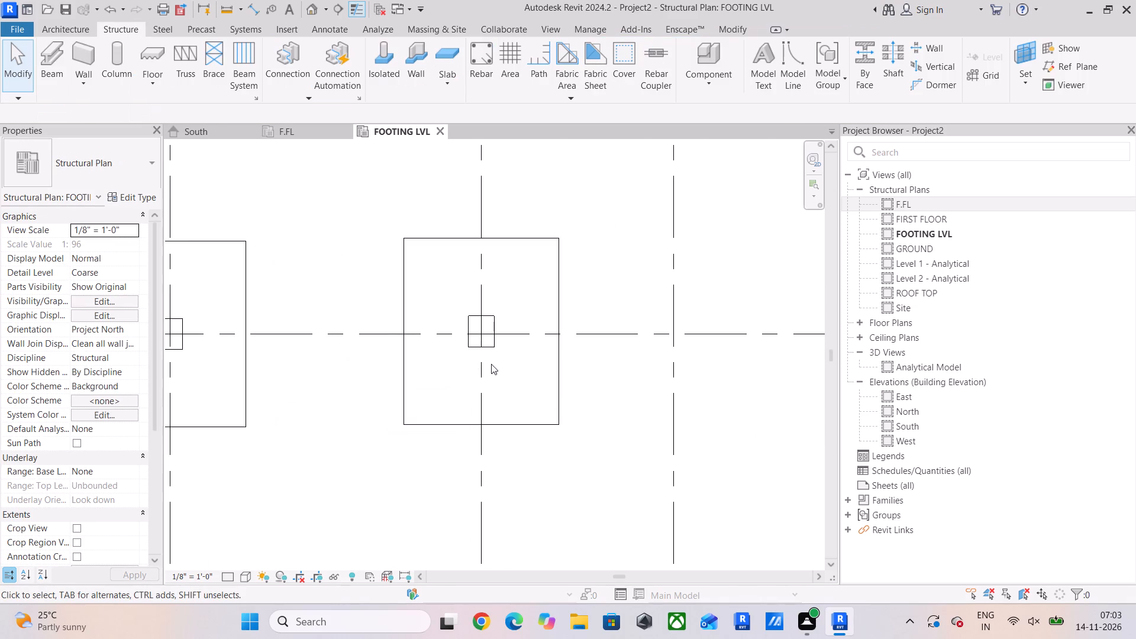
scroll(495, 363, up, 4)
middle_drag(468, 363, 524, 377)
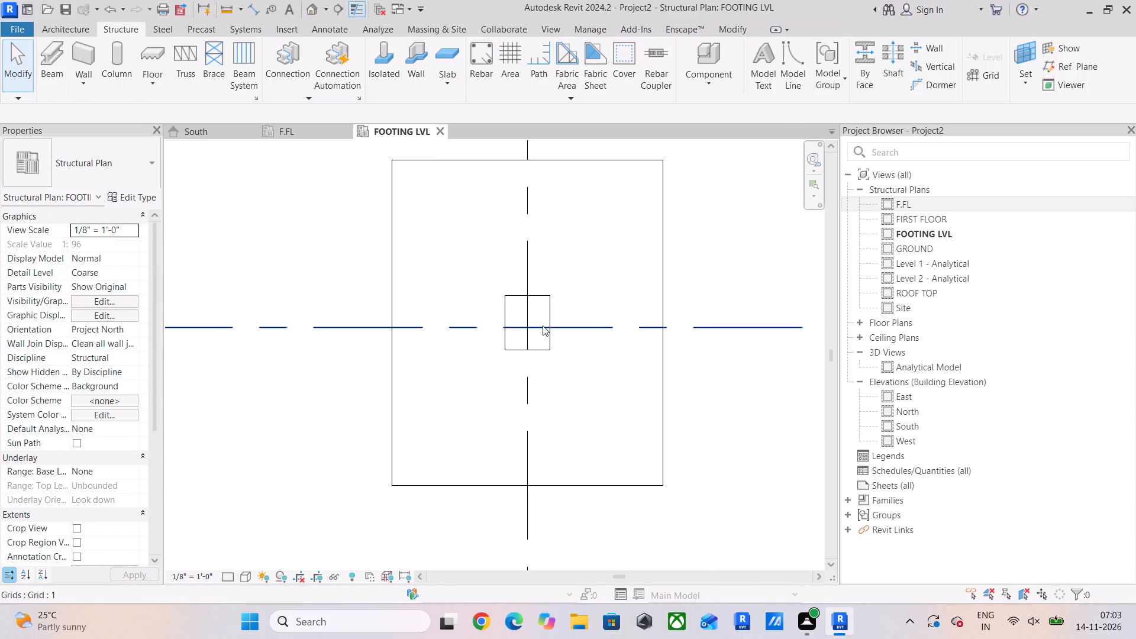
scroll(550, 339, down, 2)
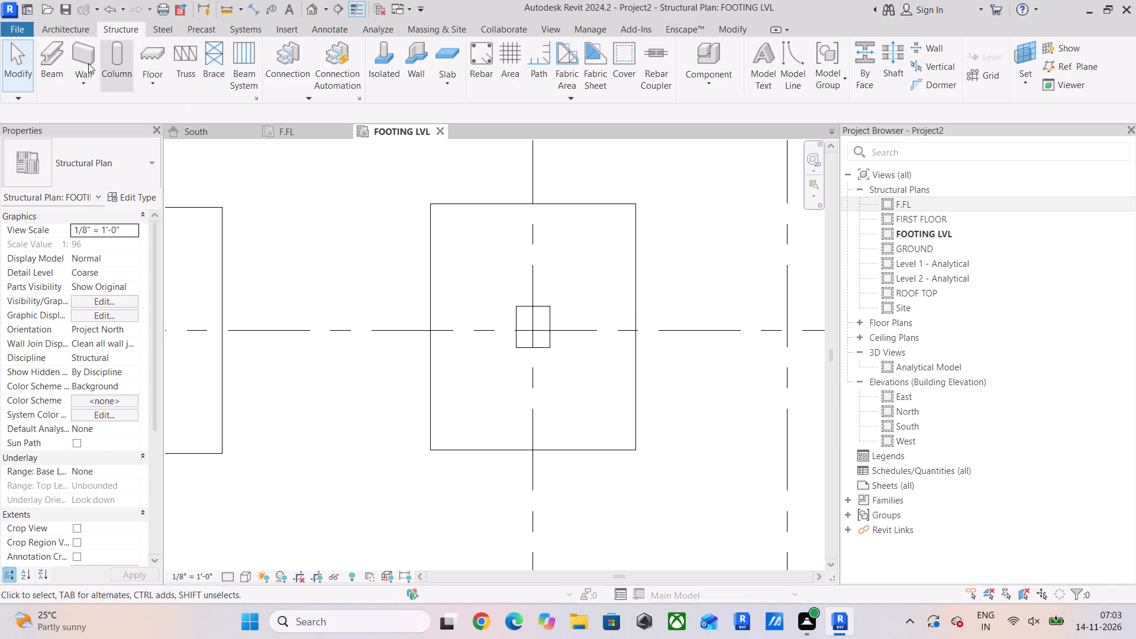
Align the column and the 5' X 6 footing at grids B and 1 with grid line 1.
click(740, 27)
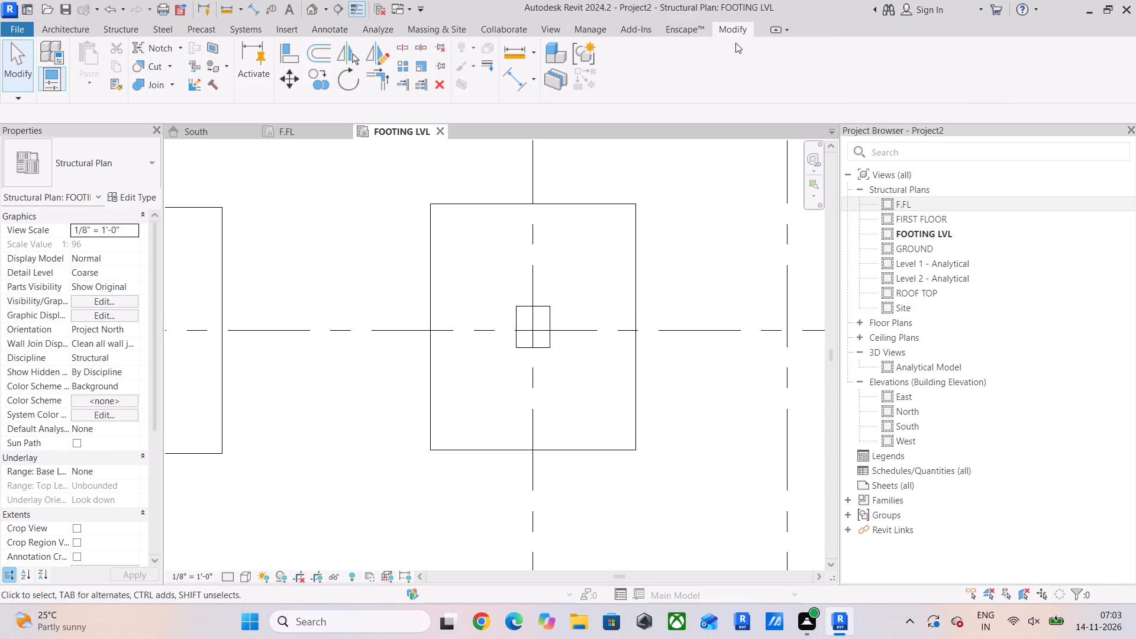
click(281, 48)
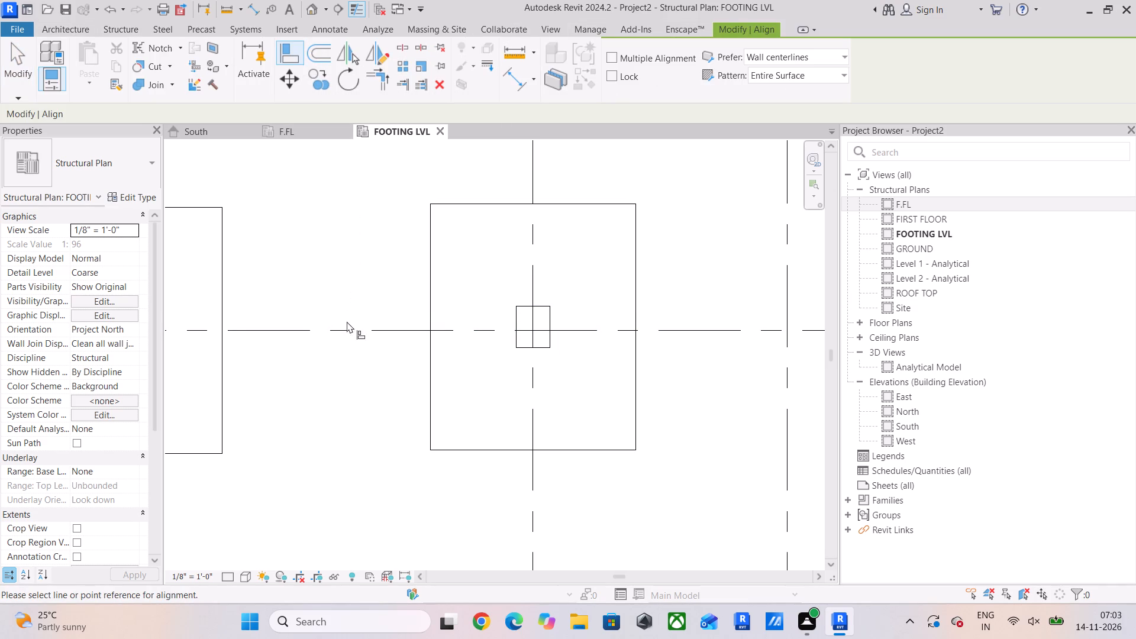
click(347, 331)
click(547, 325)
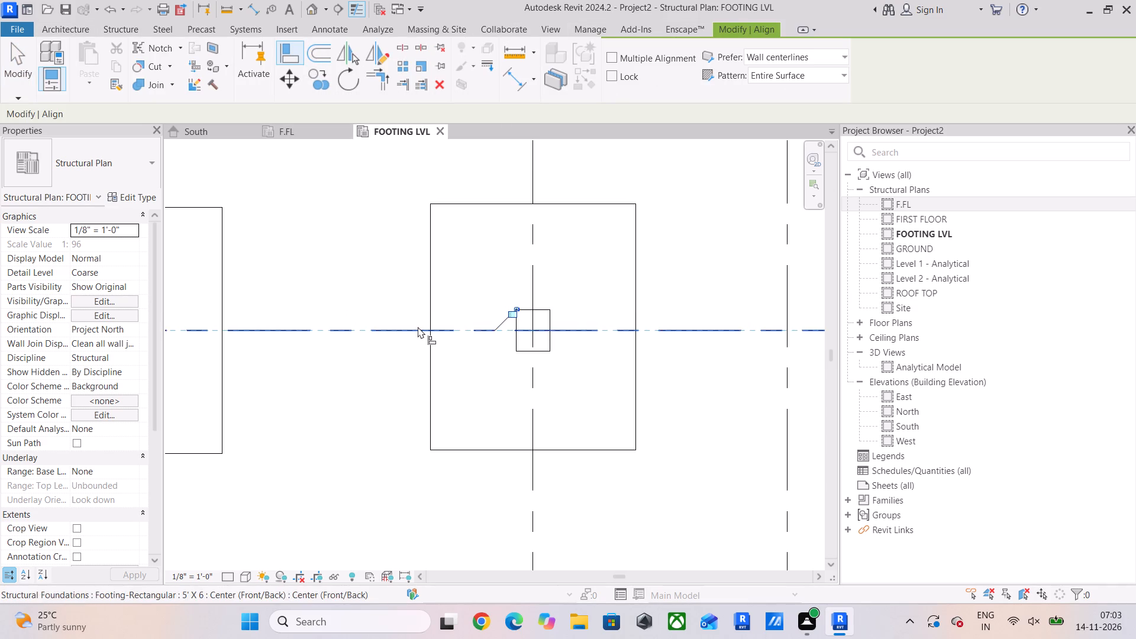
click(396, 327)
click(470, 321)
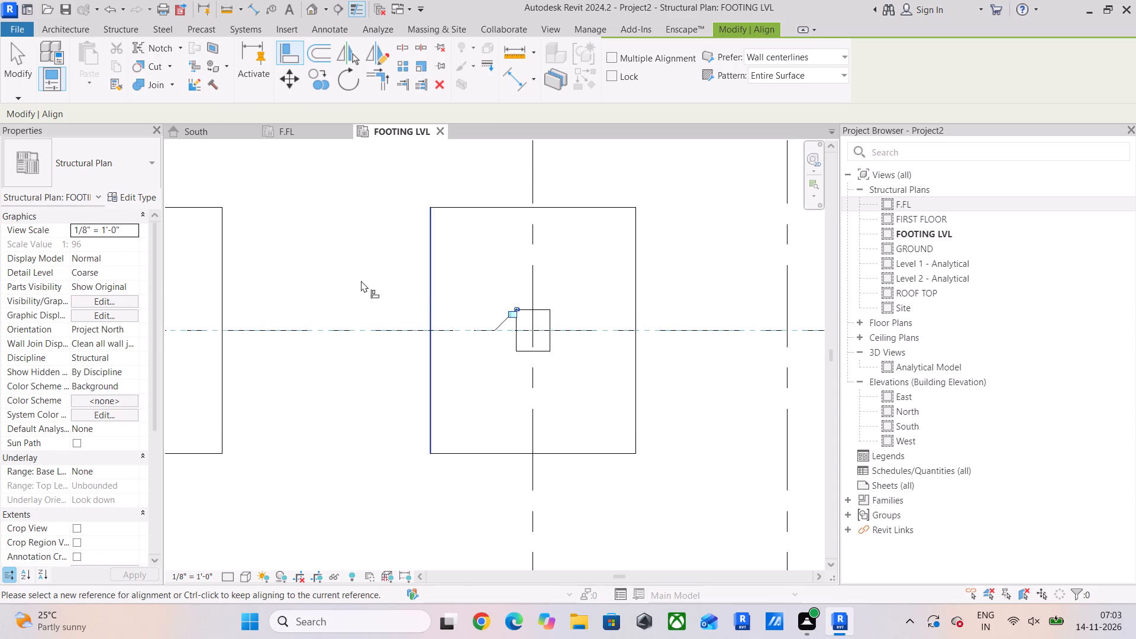
scroll(361, 280, down, 5)
click(30, 62)
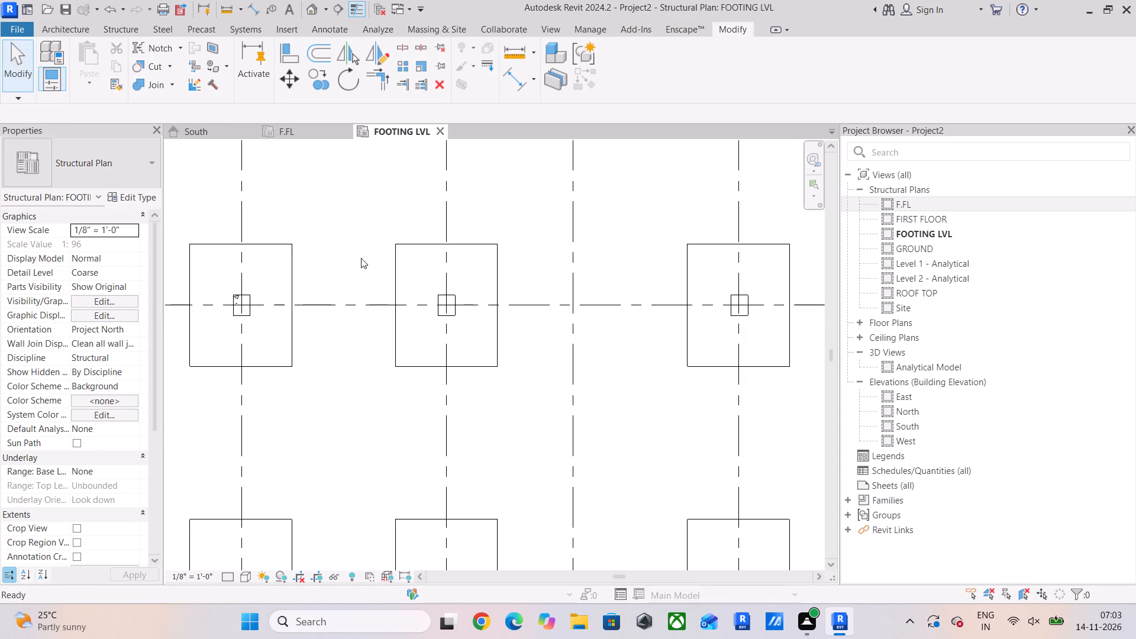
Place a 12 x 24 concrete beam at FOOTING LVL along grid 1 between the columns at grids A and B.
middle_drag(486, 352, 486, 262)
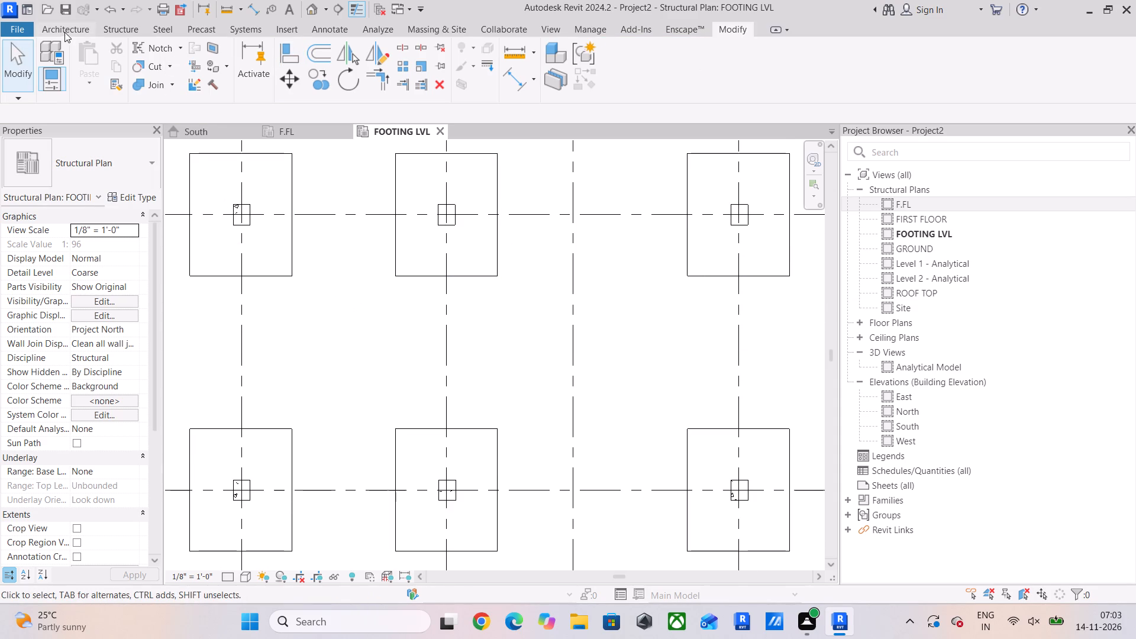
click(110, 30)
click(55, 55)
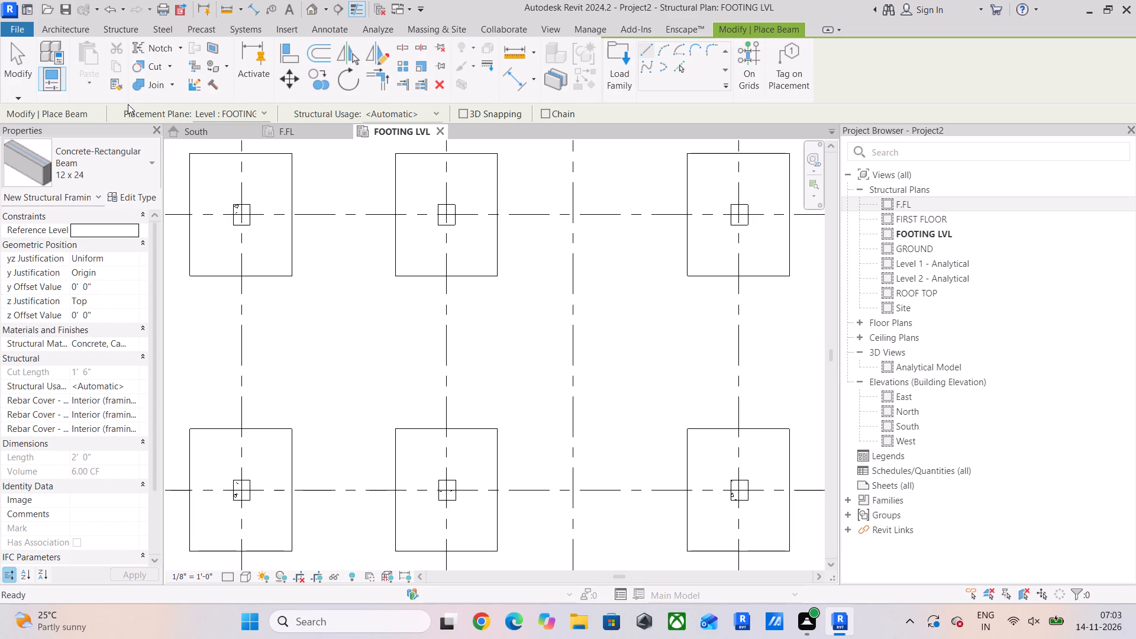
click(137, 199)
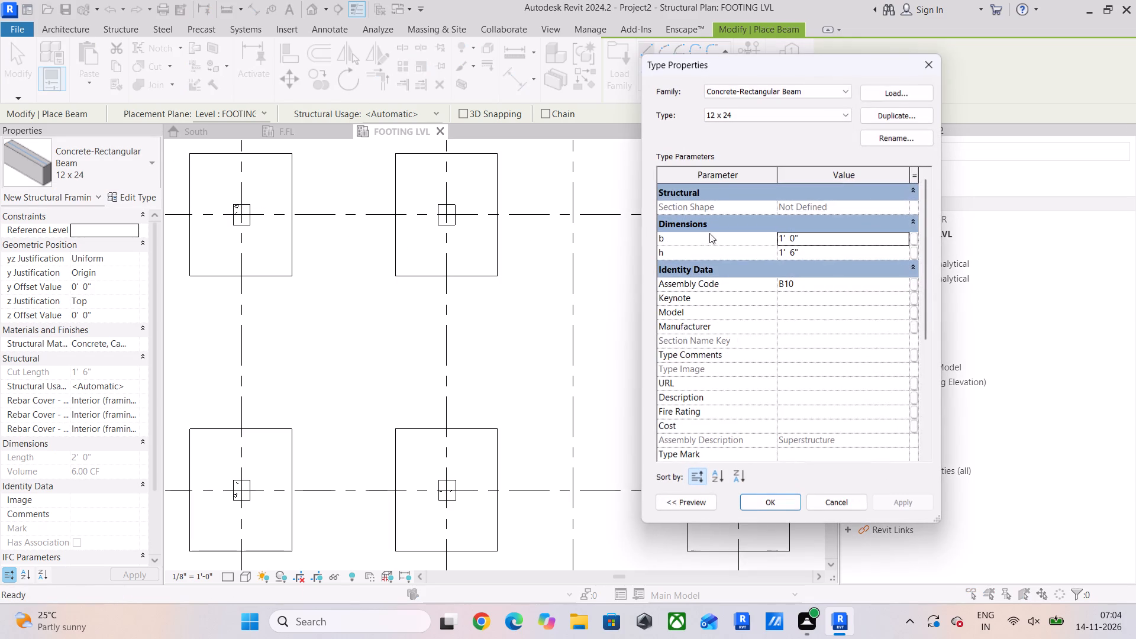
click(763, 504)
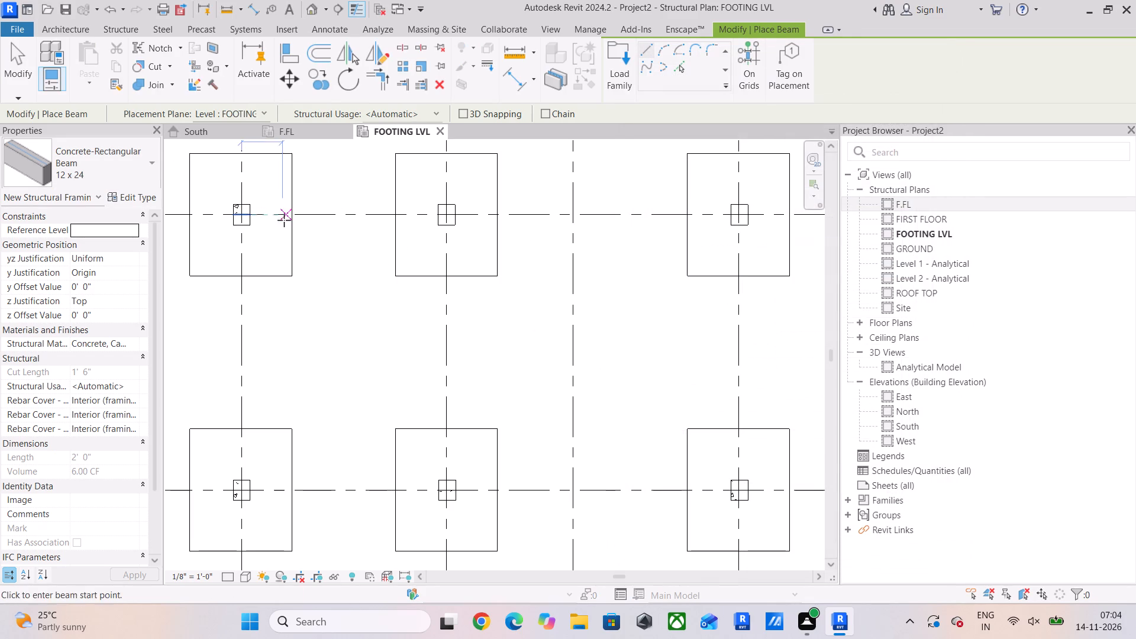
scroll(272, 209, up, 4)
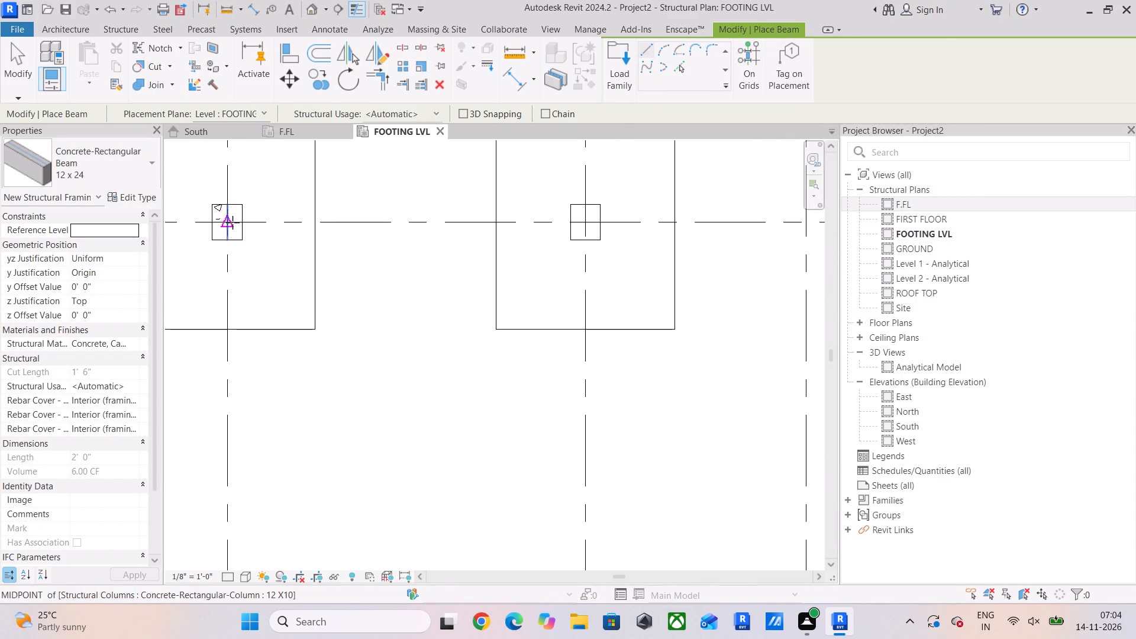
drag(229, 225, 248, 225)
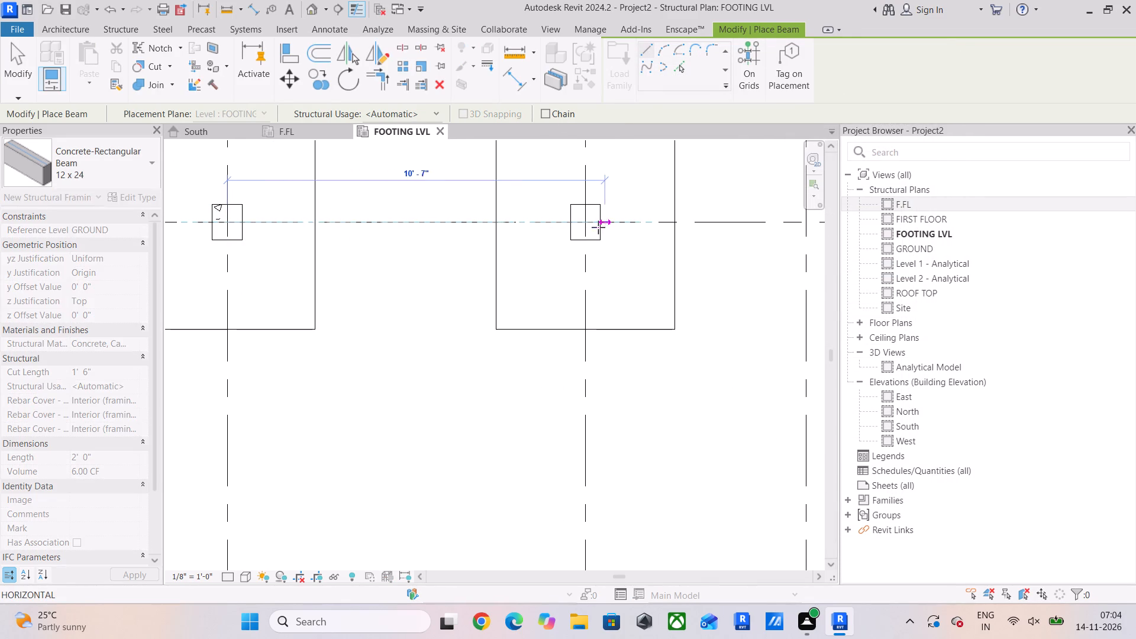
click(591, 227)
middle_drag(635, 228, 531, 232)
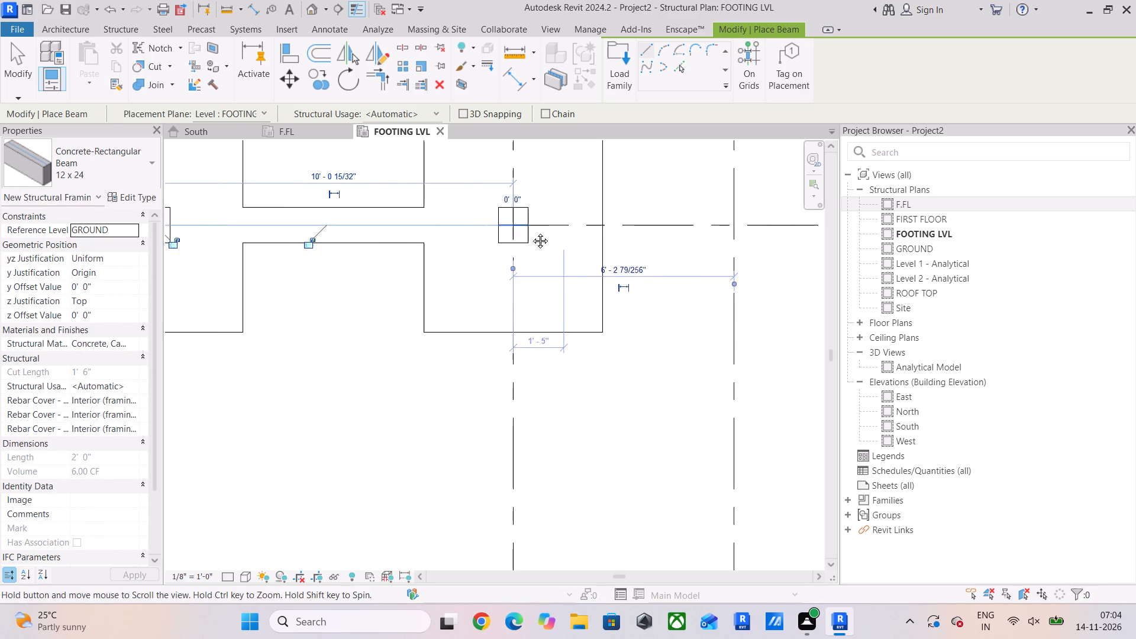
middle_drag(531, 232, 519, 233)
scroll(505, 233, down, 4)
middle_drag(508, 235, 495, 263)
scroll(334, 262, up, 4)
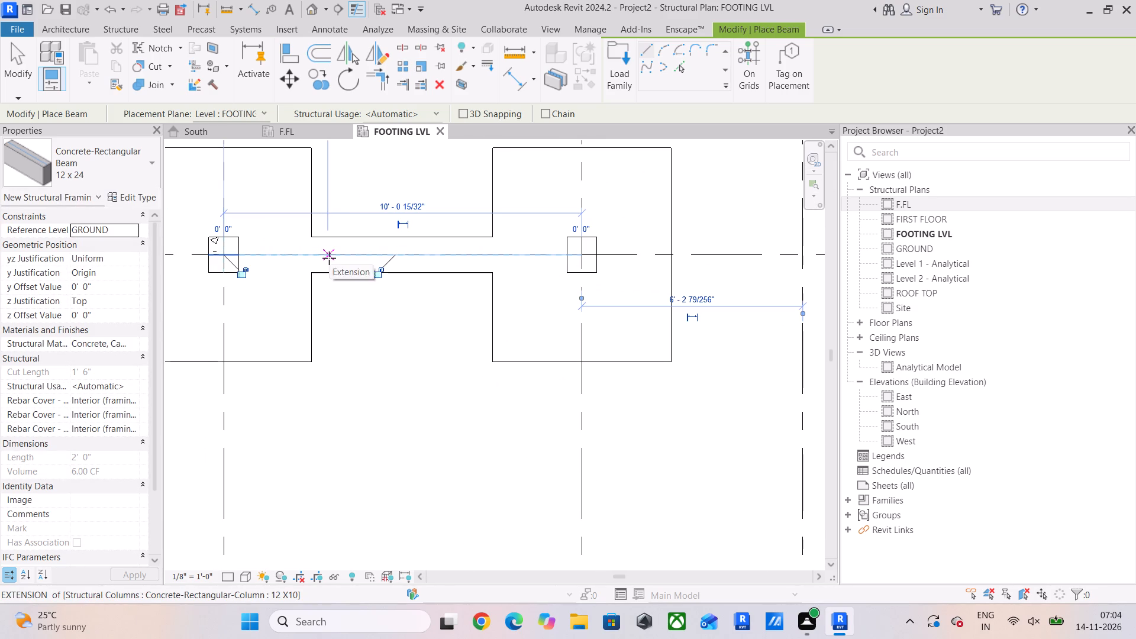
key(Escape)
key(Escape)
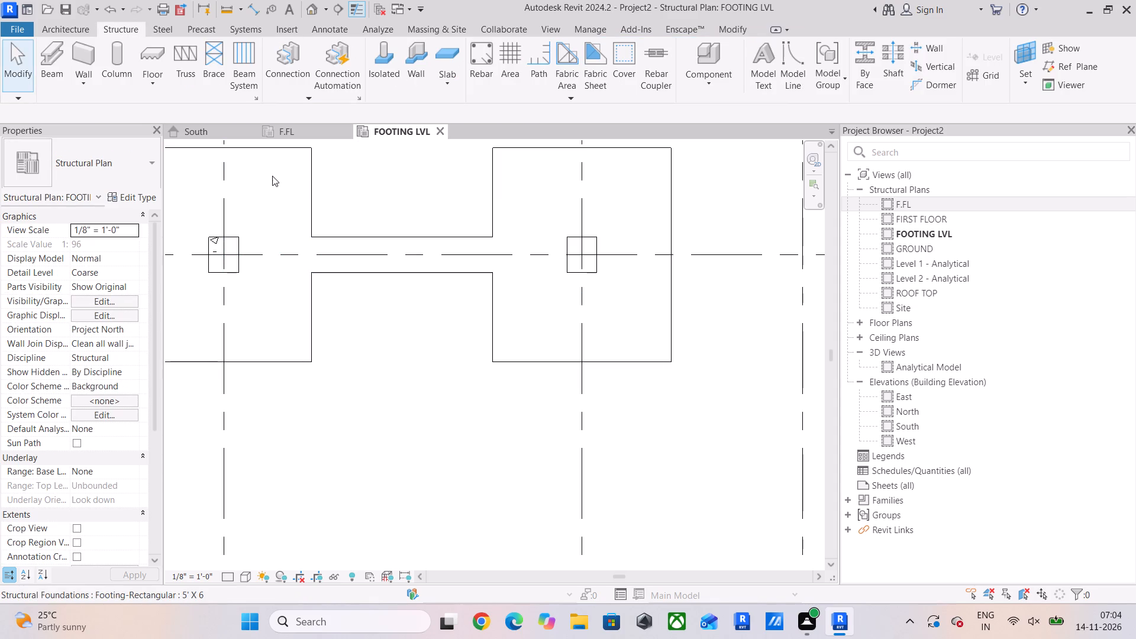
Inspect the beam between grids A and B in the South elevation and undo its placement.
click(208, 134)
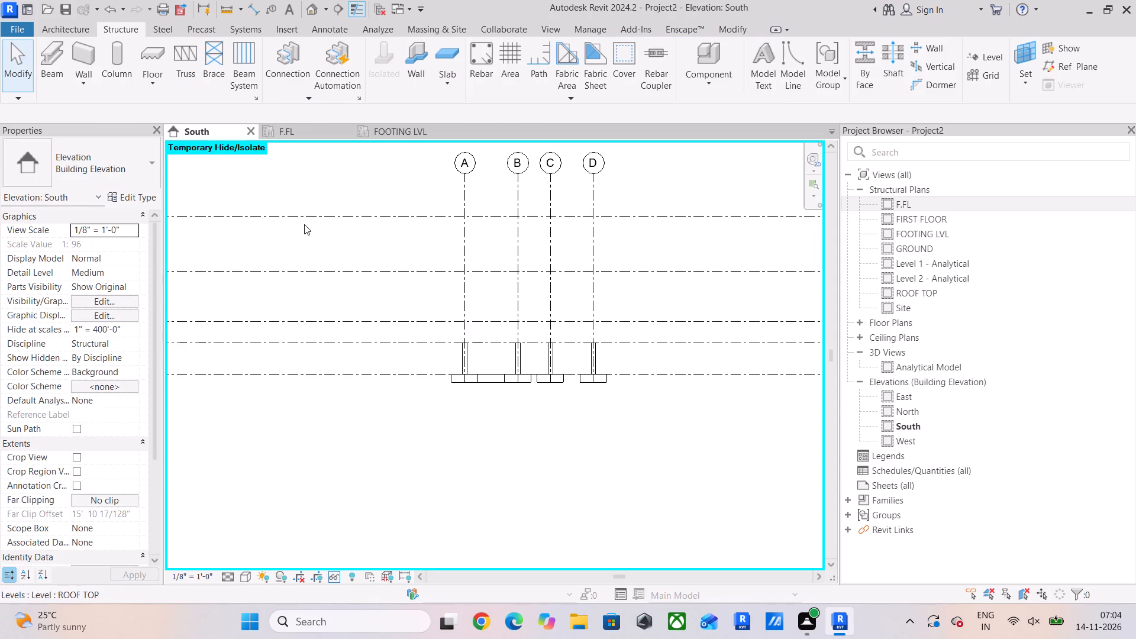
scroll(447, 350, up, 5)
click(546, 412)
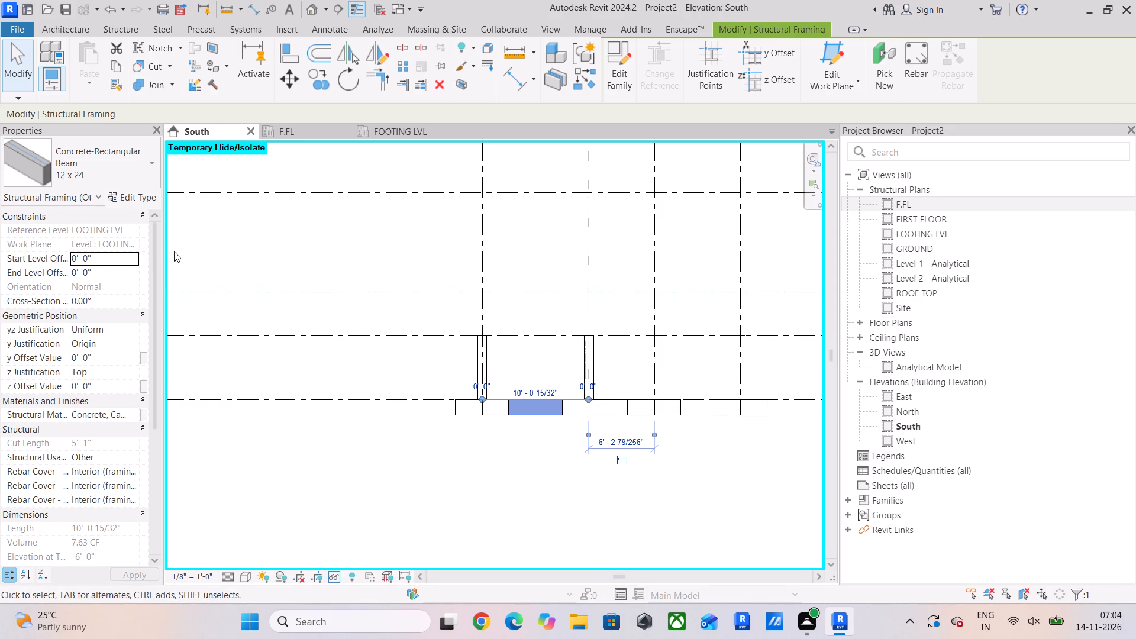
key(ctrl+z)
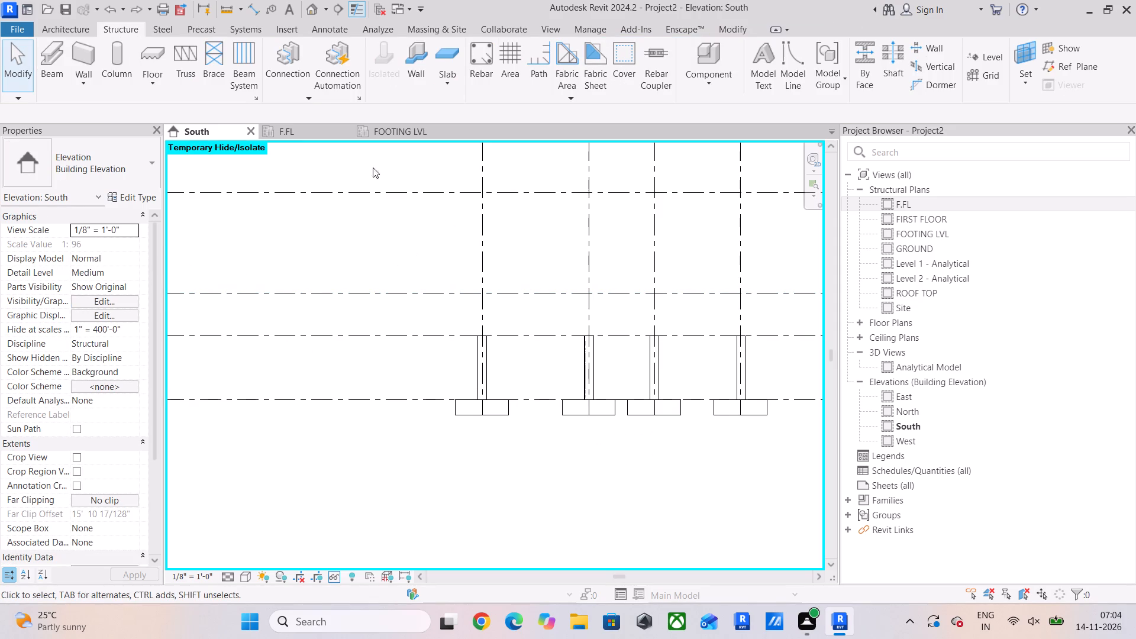
Open the GROUND structural plan.
click(325, 132)
scroll(359, 334, down, 3)
double_click(923, 249)
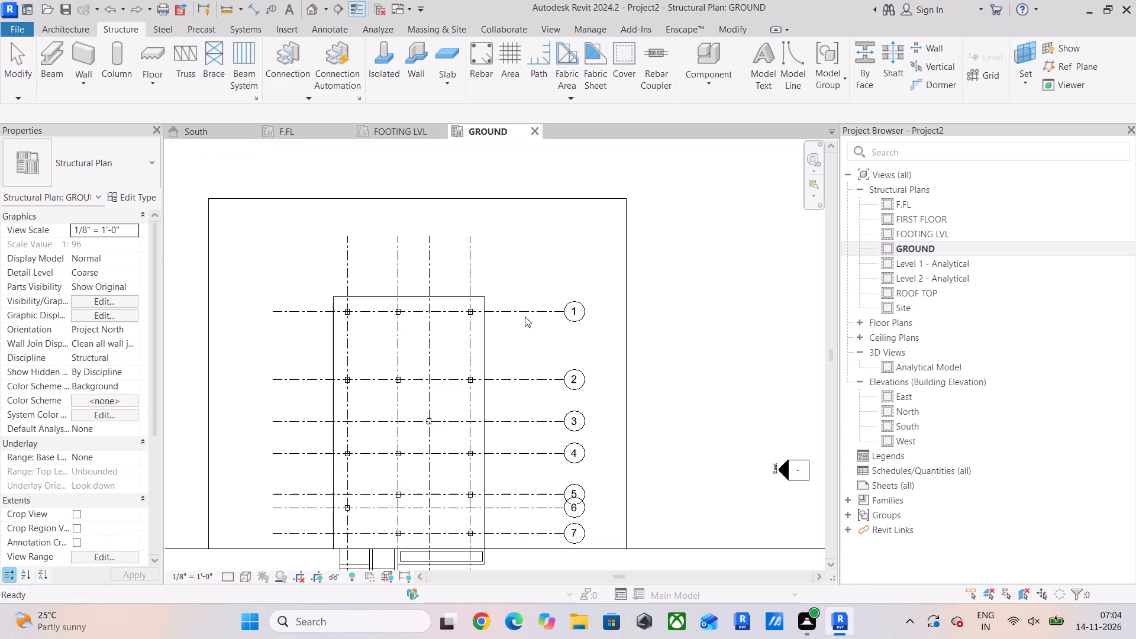
Temporarily hide the rectangular outline enclosing the columns in the GROUND plan.
middle_drag(499, 333, 486, 192)
scroll(369, 428, up, 4)
scroll(325, 360, up, 8)
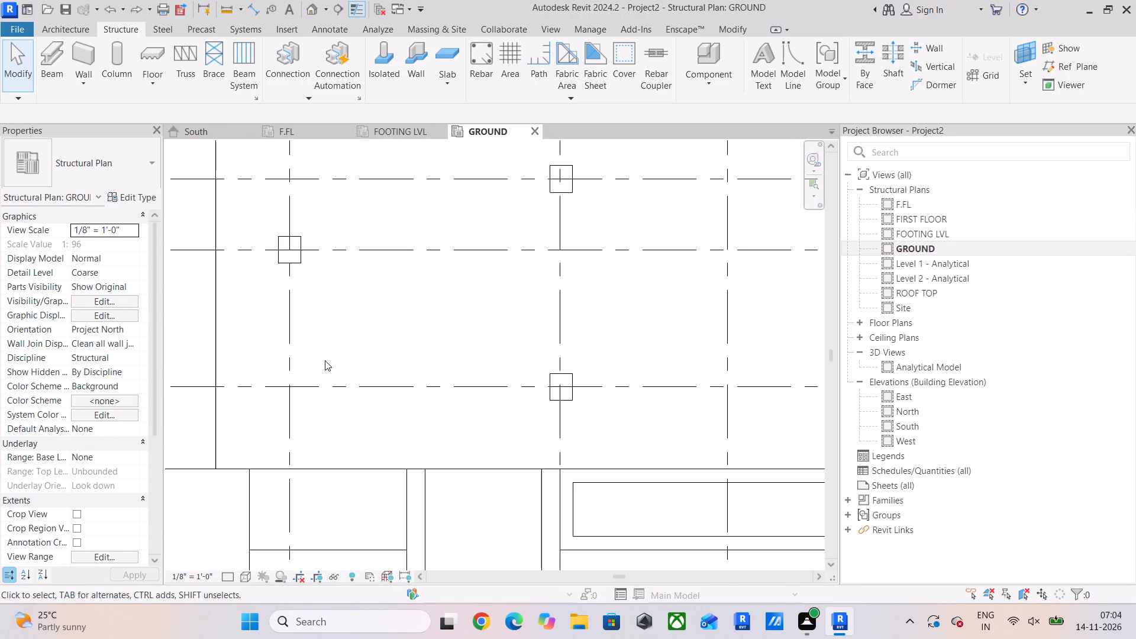
middle_drag(325, 360, 314, 524)
scroll(382, 314, down, 6)
middle_drag(395, 296, 395, 528)
middle_drag(399, 389, 399, 520)
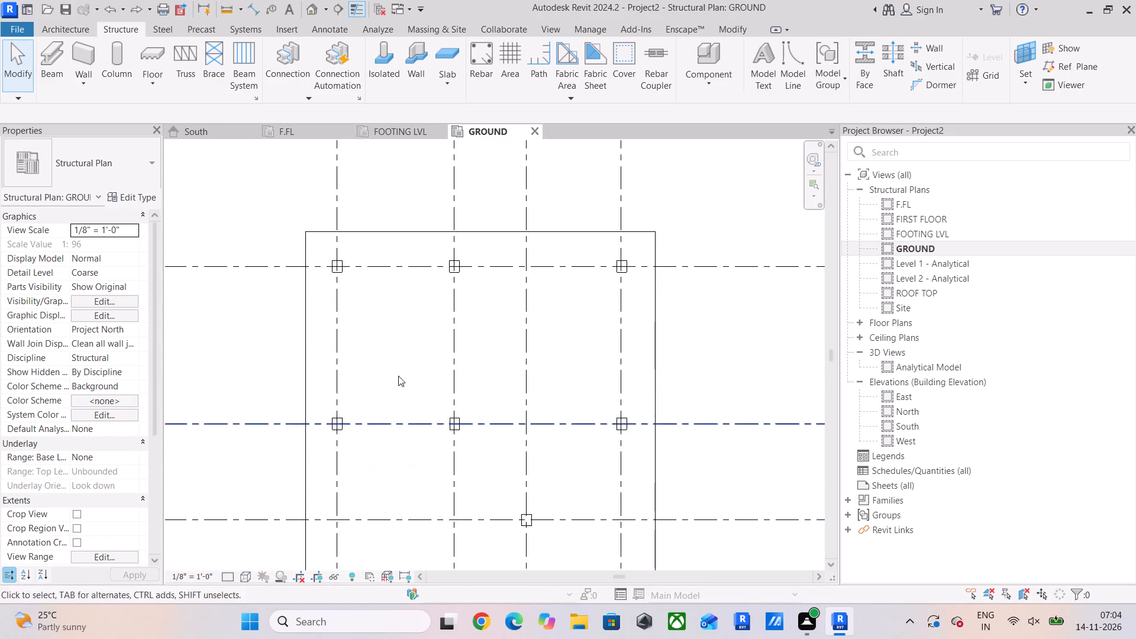
middle_drag(398, 375, 398, 424)
scroll(357, 322, down, 3)
click(378, 288)
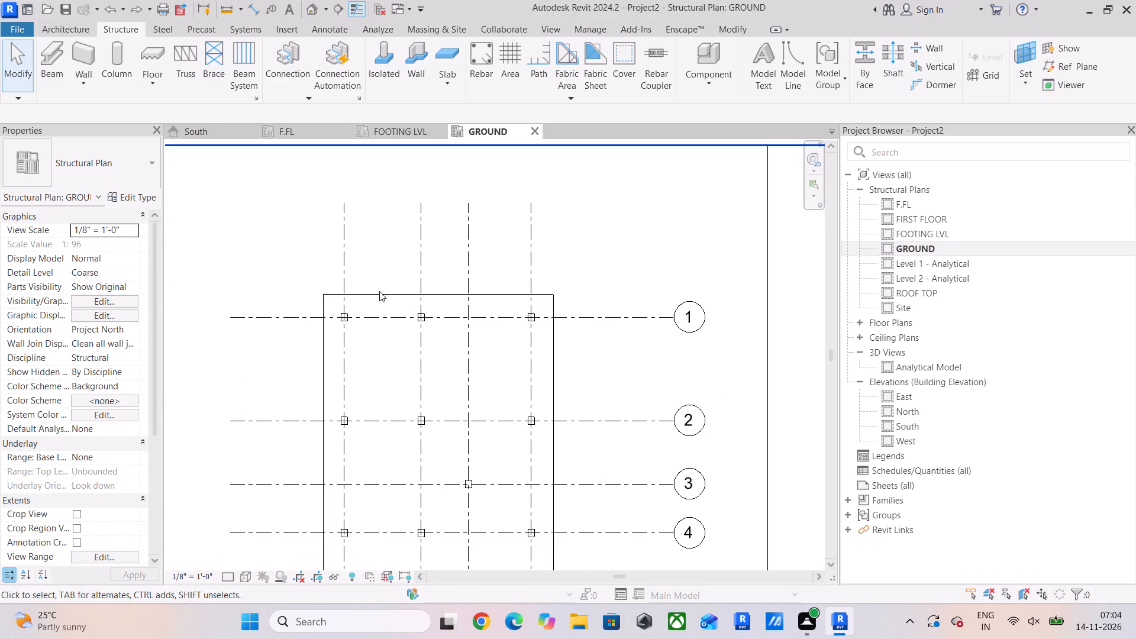
click(379, 293)
text(HHH)
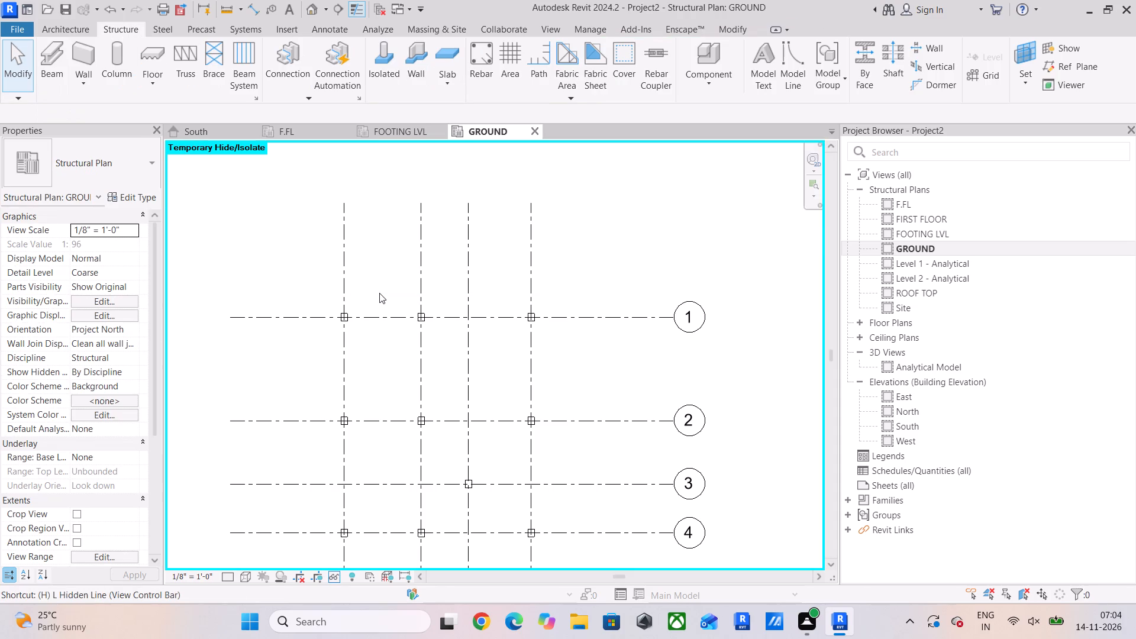
Place 12 x 24 concrete beams along grid 1 from the column at grid A to B and from B to D.
click(60, 62)
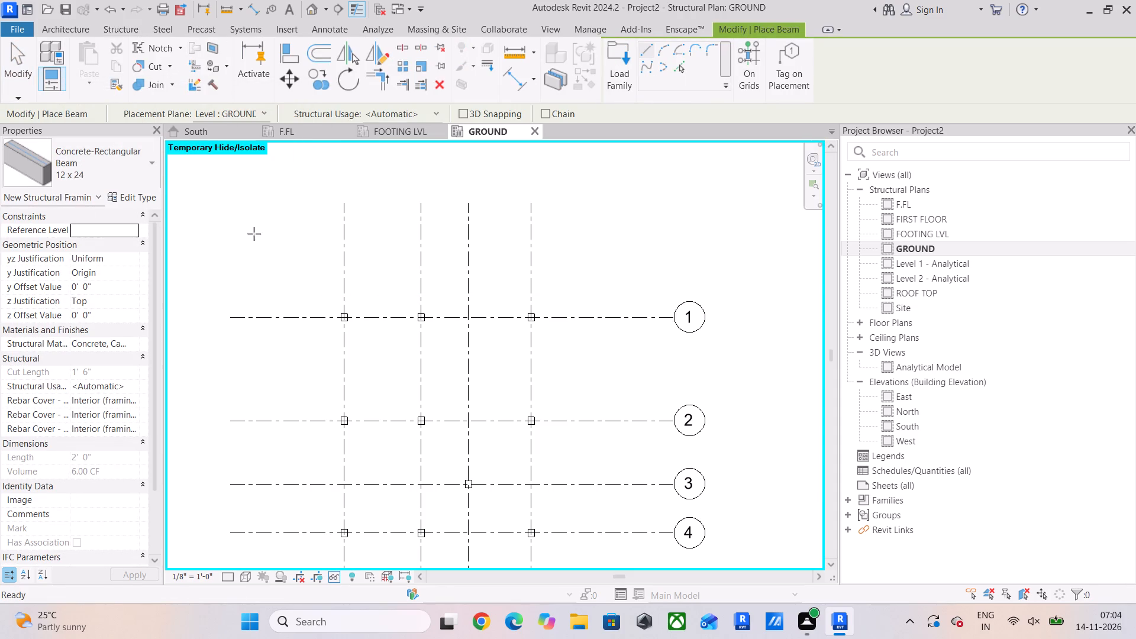
scroll(404, 311, up, 5)
scroll(306, 341, up, 5)
click(284, 306)
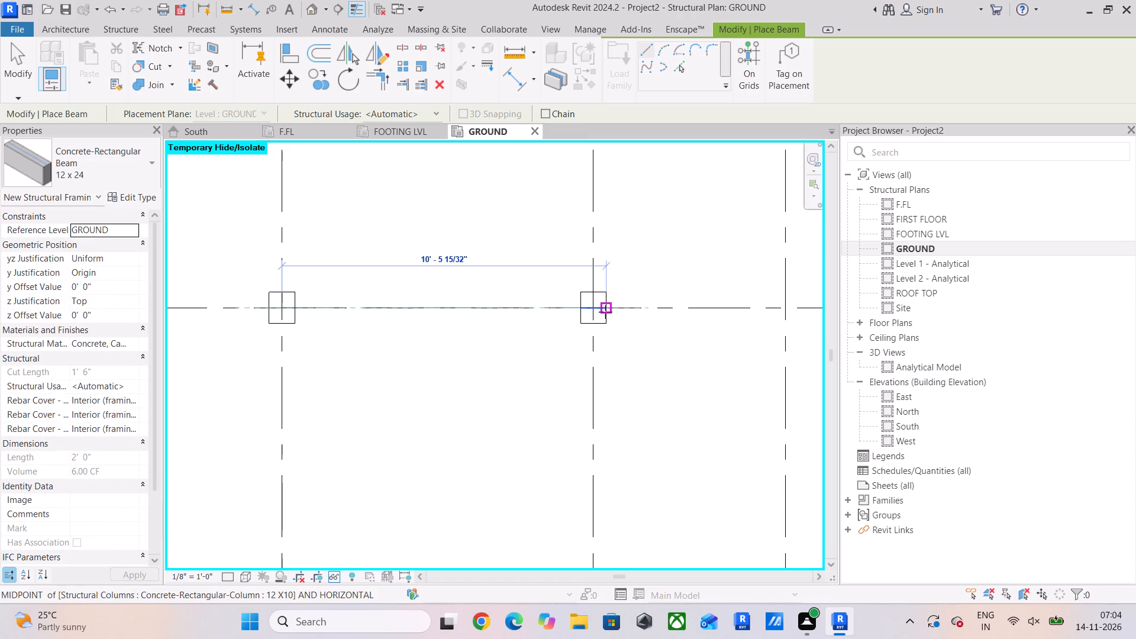
click(592, 312)
middle_drag(590, 313, 398, 314)
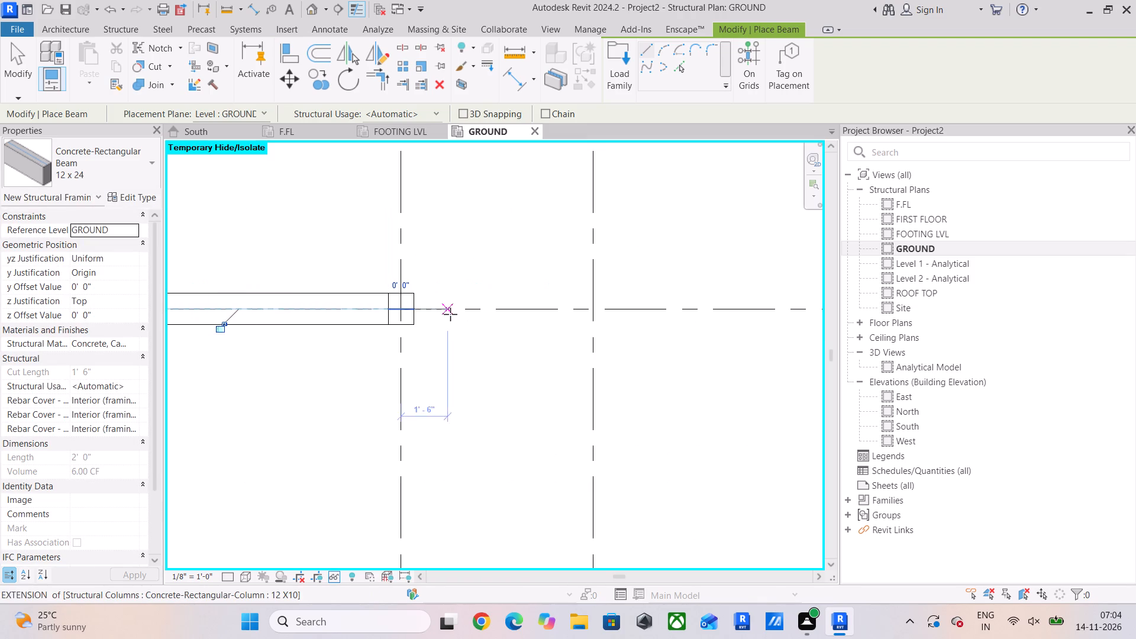
drag(405, 313, 441, 318)
middle_drag(540, 315, 283, 315)
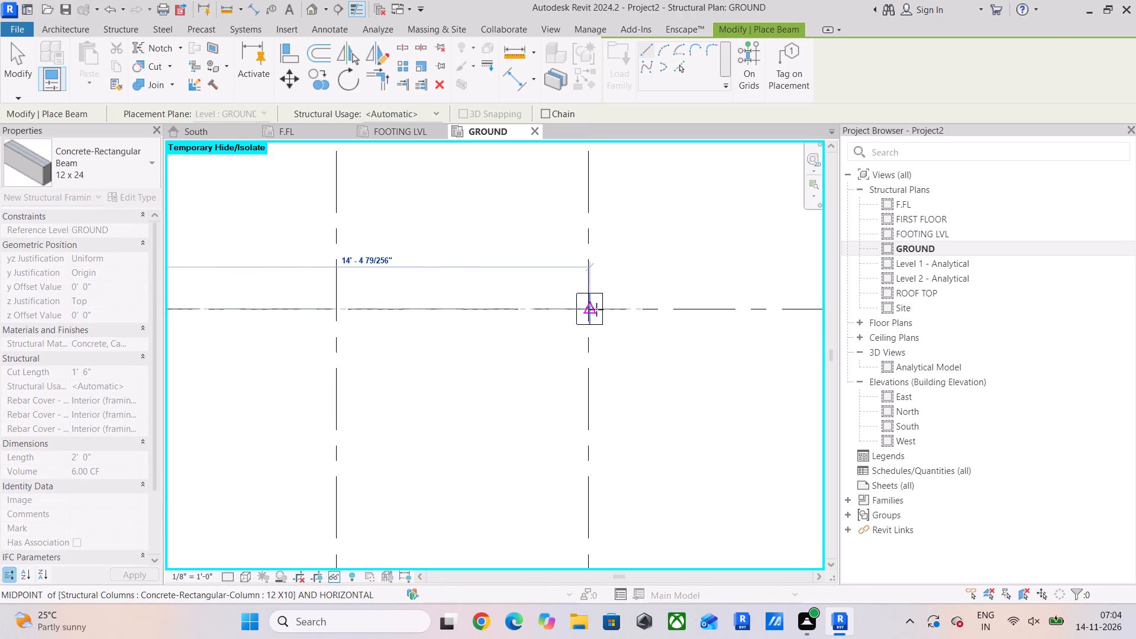
click(586, 308)
Place 12 x 24 concrete beams along grid D from the column at grid 1 to 2 and from 2 to 4.
scroll(525, 321, down, 4)
middle_drag(525, 321, 461, 289)
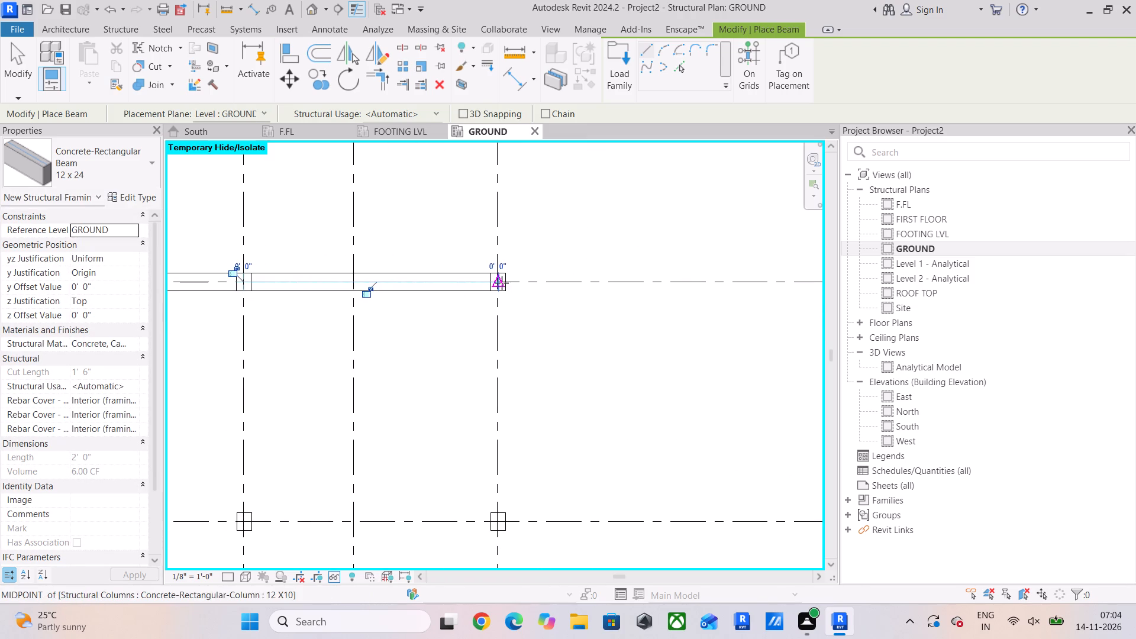
drag(501, 280, 499, 292)
scroll(501, 487, up, 4)
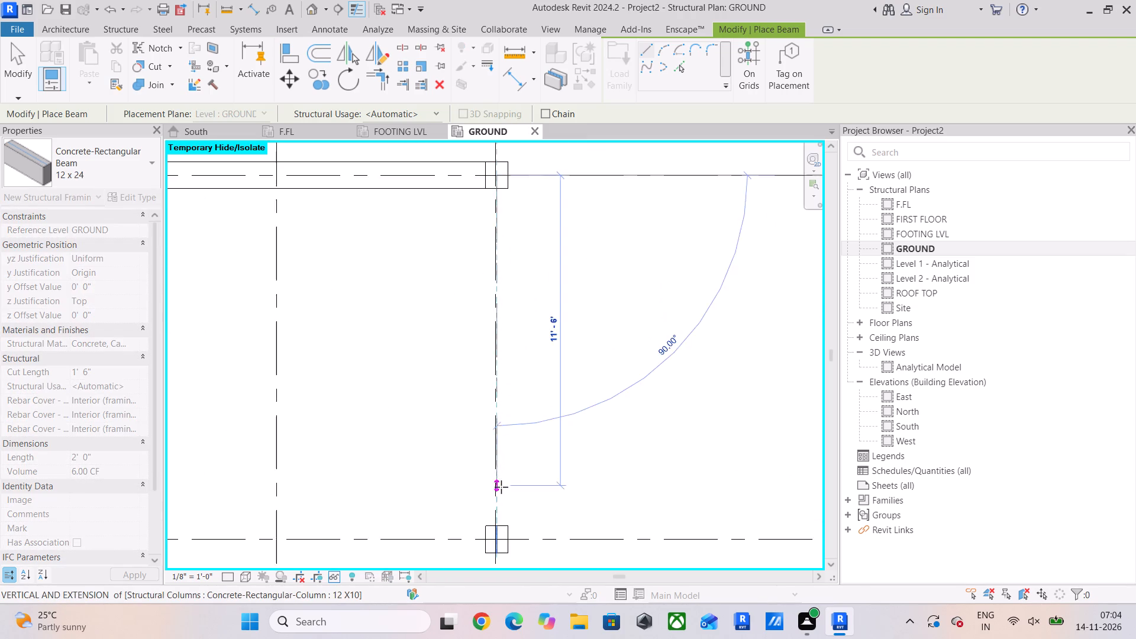
middle_drag(501, 487, 501, 350)
click(501, 410)
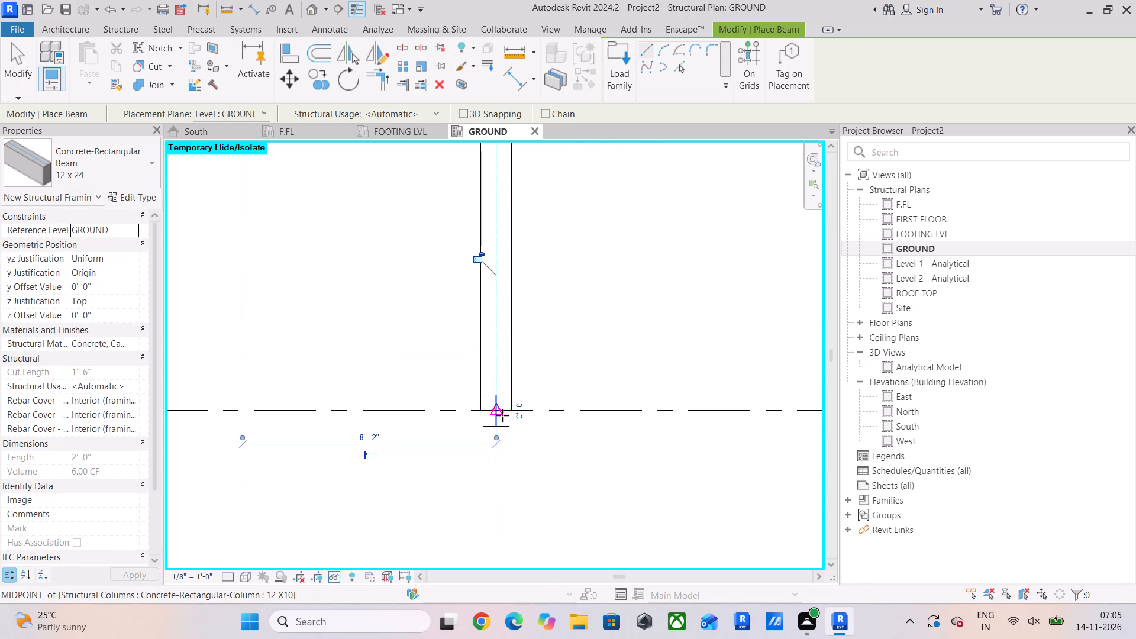
click(502, 414)
scroll(500, 478, down, 3)
middle_drag(500, 472, 500, 307)
scroll(512, 435, down, 4)
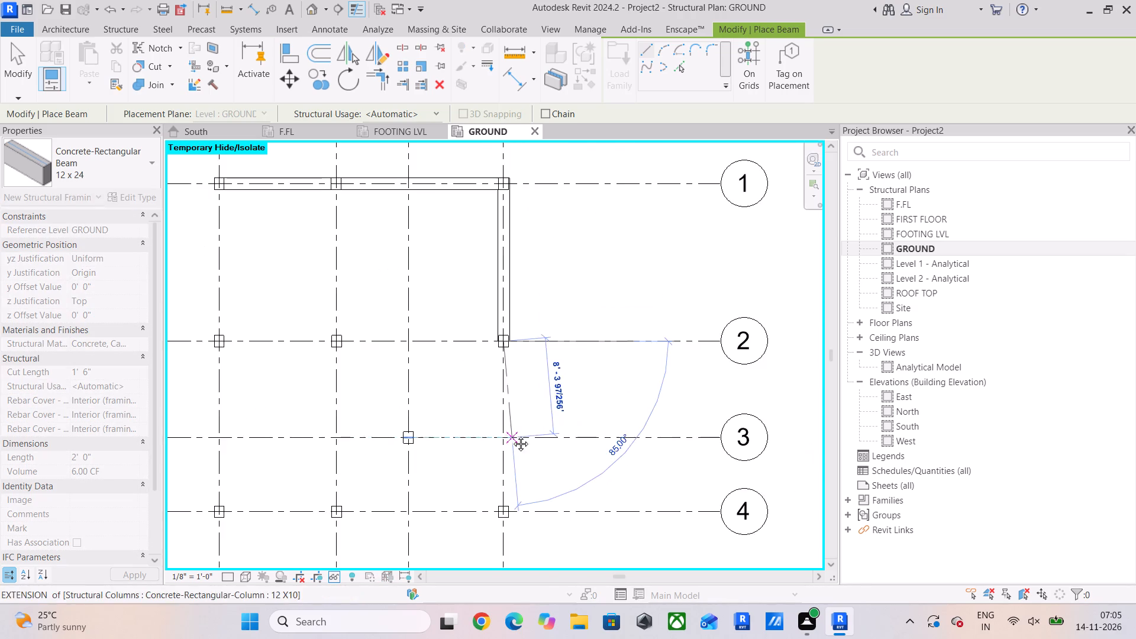
middle_drag(512, 435, 493, 341)
scroll(491, 394, up, 5)
click(479, 439)
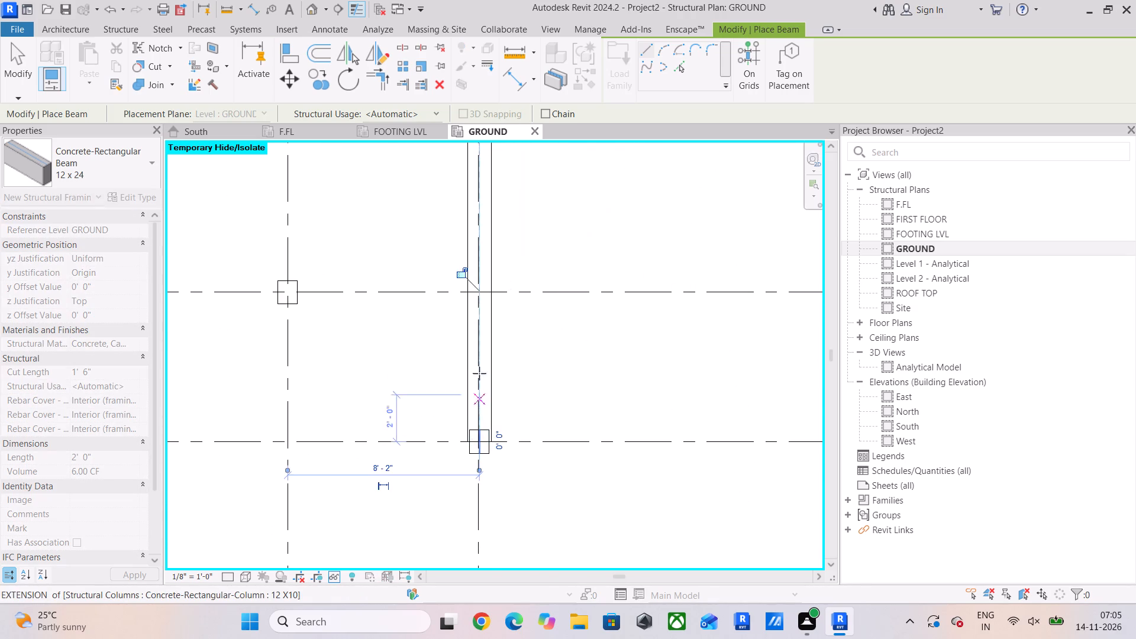
Place 12 x 24 concrete beams along grid D from the column at grid 4 to 5 and from 5 to 7.
scroll(479, 371, down, 5)
middle_drag(479, 370, 489, 243)
click(488, 280)
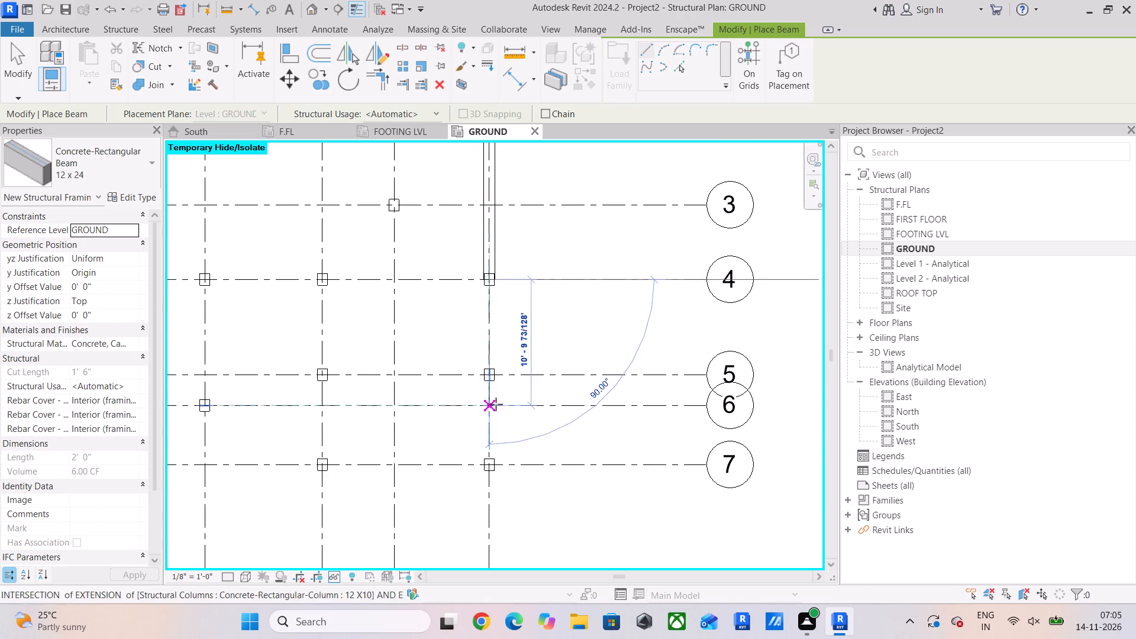
scroll(490, 359, up, 5)
click(490, 390)
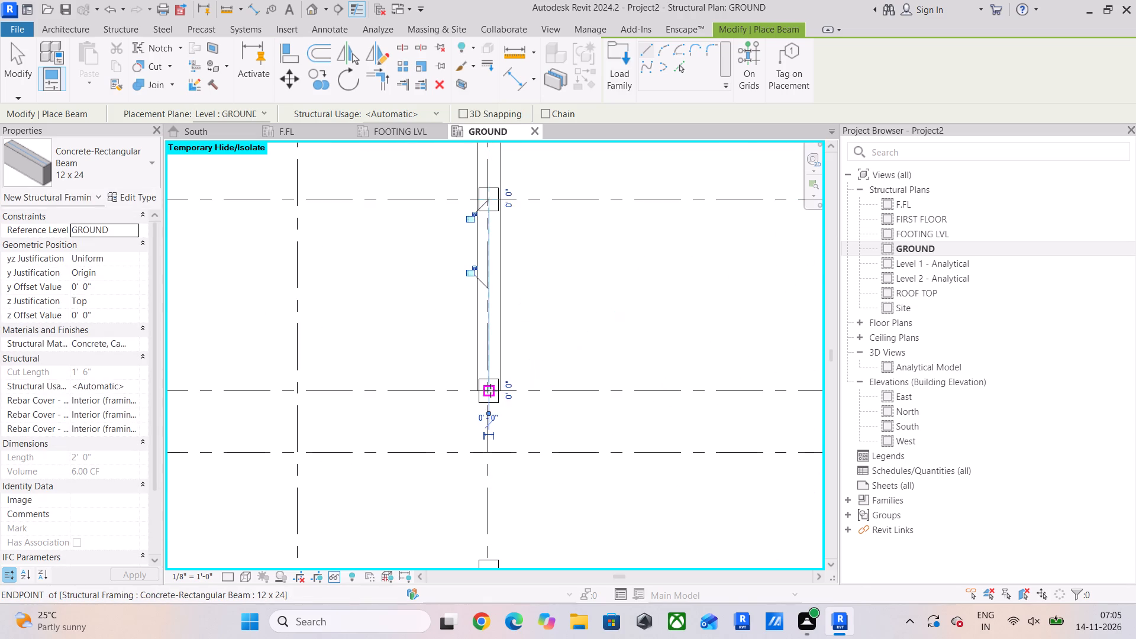
click(490, 390)
scroll(498, 424, down, 1)
middle_drag(498, 424, 489, 308)
click(479, 438)
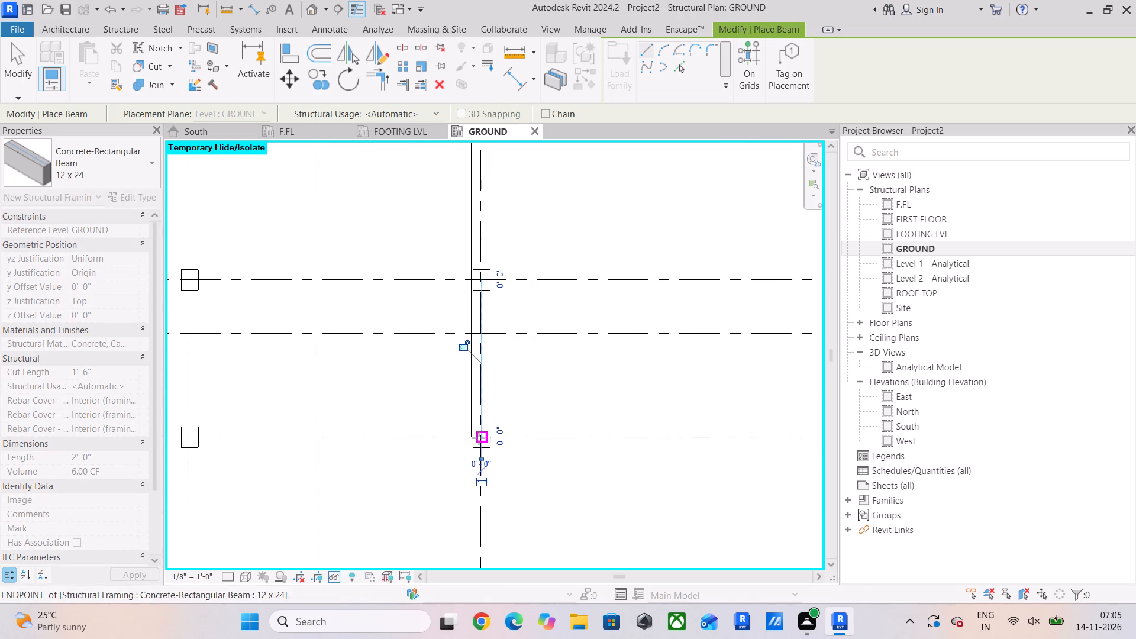
Place 12 x 24 concrete beams along grid 7 from the column at grid D to B, and along grid B from 7 to 5.
click(480, 438)
middle_drag(324, 434, 398, 185)
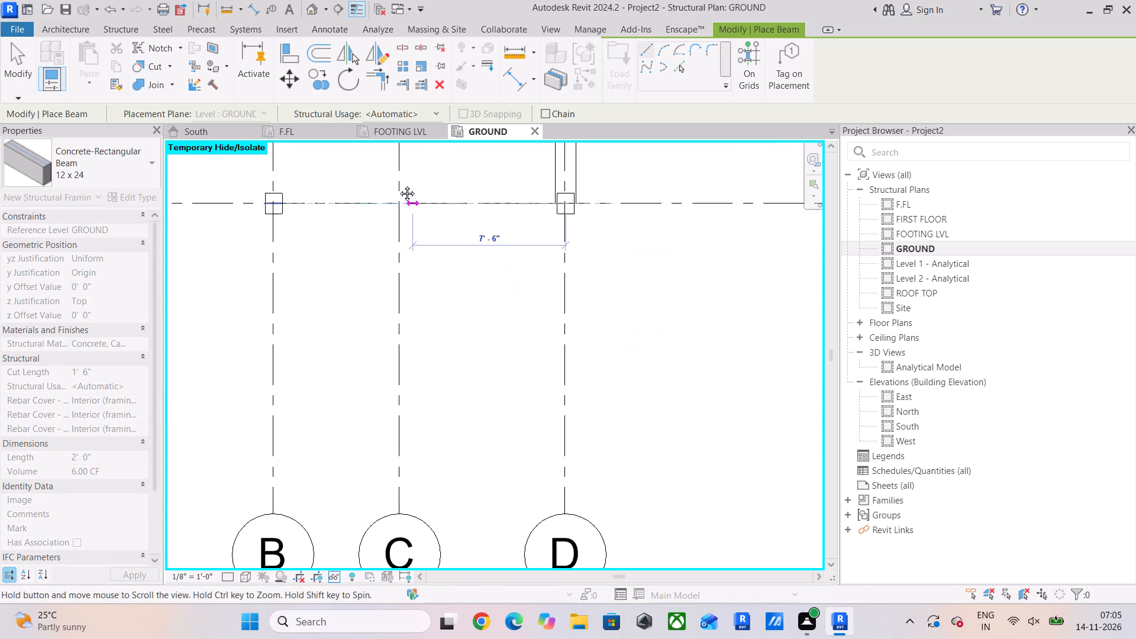
middle_drag(398, 185, 513, 362)
click(377, 364)
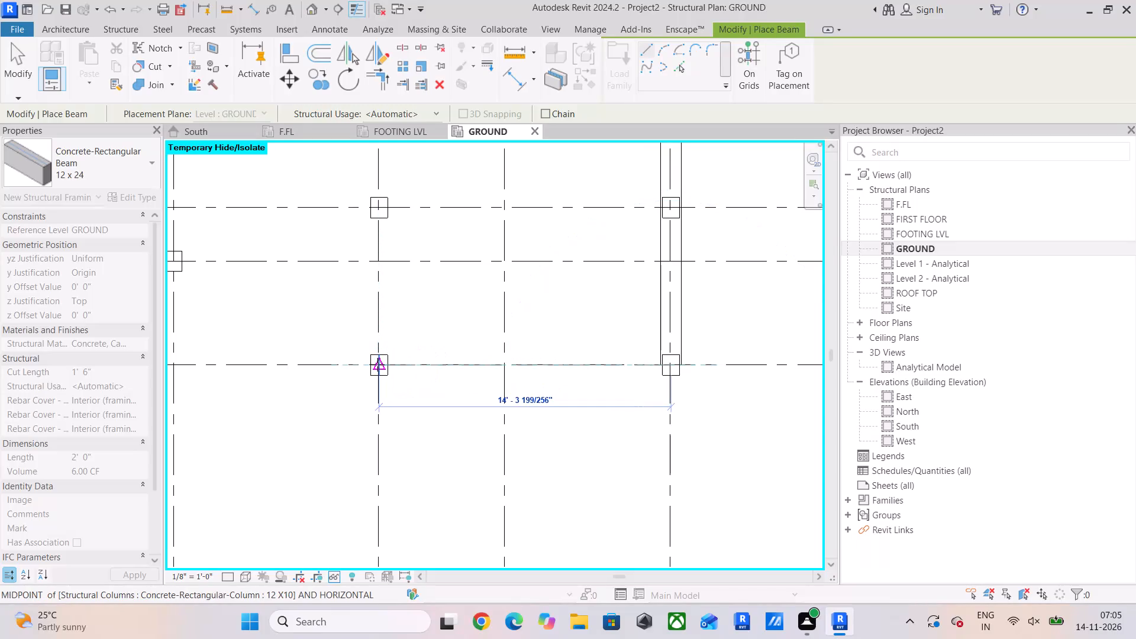
click(377, 362)
click(385, 207)
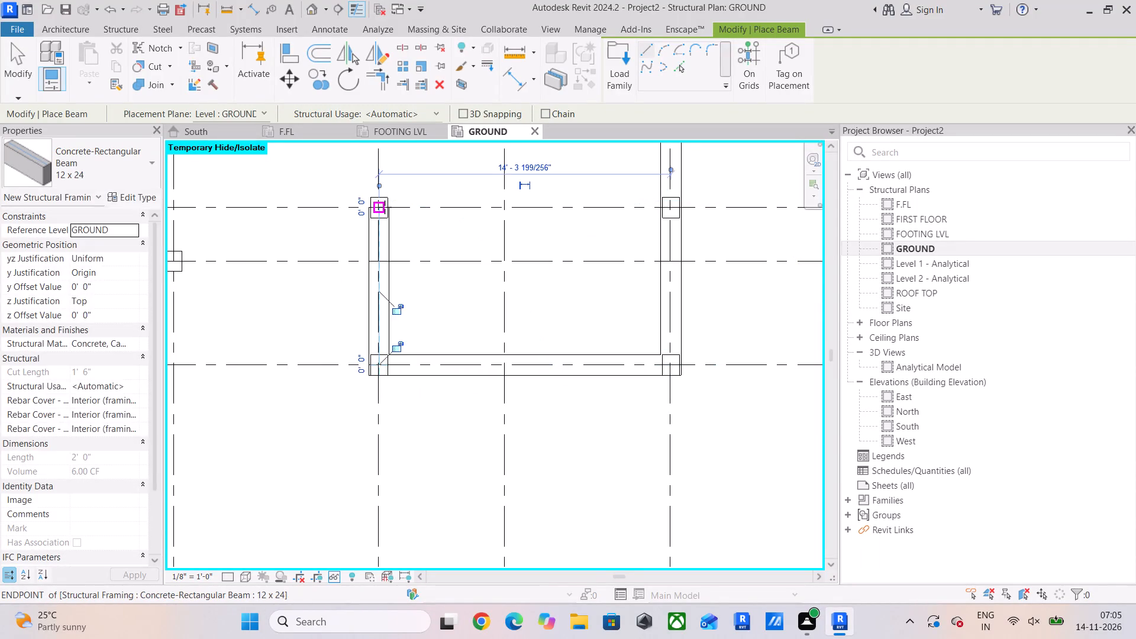
Place 12 x 24 concrete beams along grid B from the column at grid 5 to 4, and along grid 4 from B to A.
click(385, 207)
middle_drag(385, 207, 408, 410)
click(402, 244)
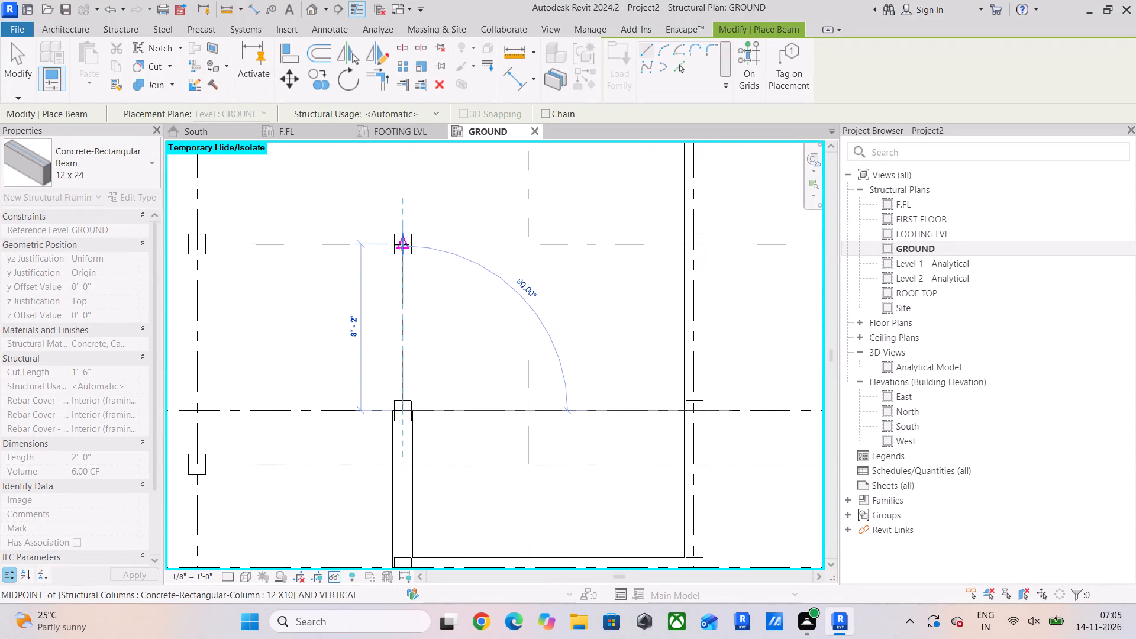
click(403, 243)
click(194, 240)
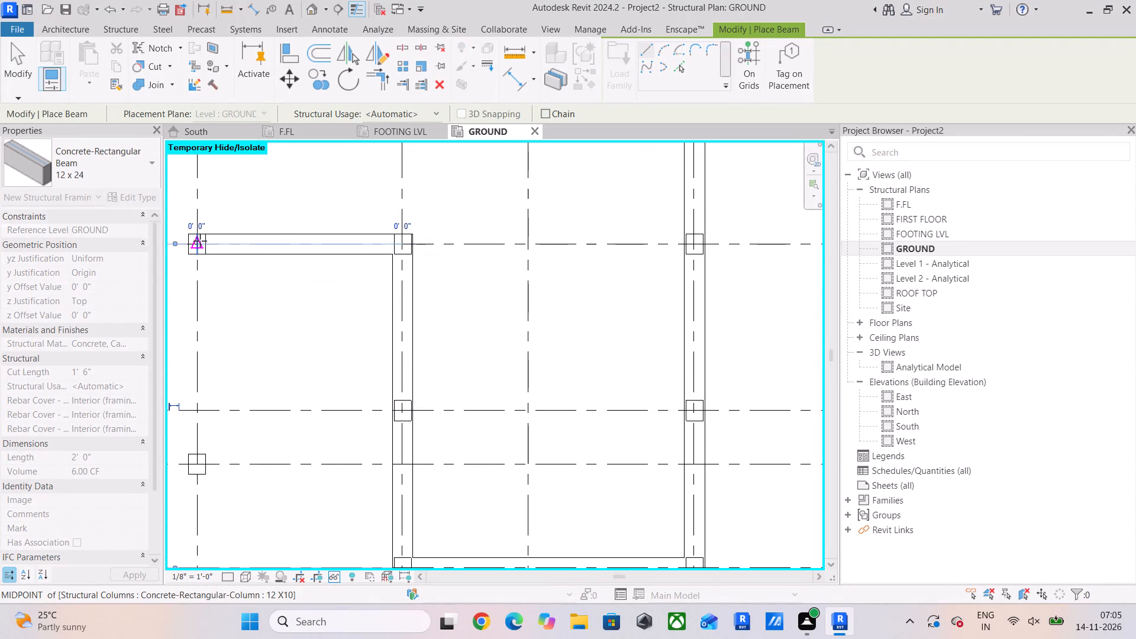
Place 12 x 24 concrete beams along grid A from the column at grid 4 to 2 and from 2 to 1.
click(201, 241)
middle_drag(248, 244, 630, 257)
scroll(596, 235, down, 3)
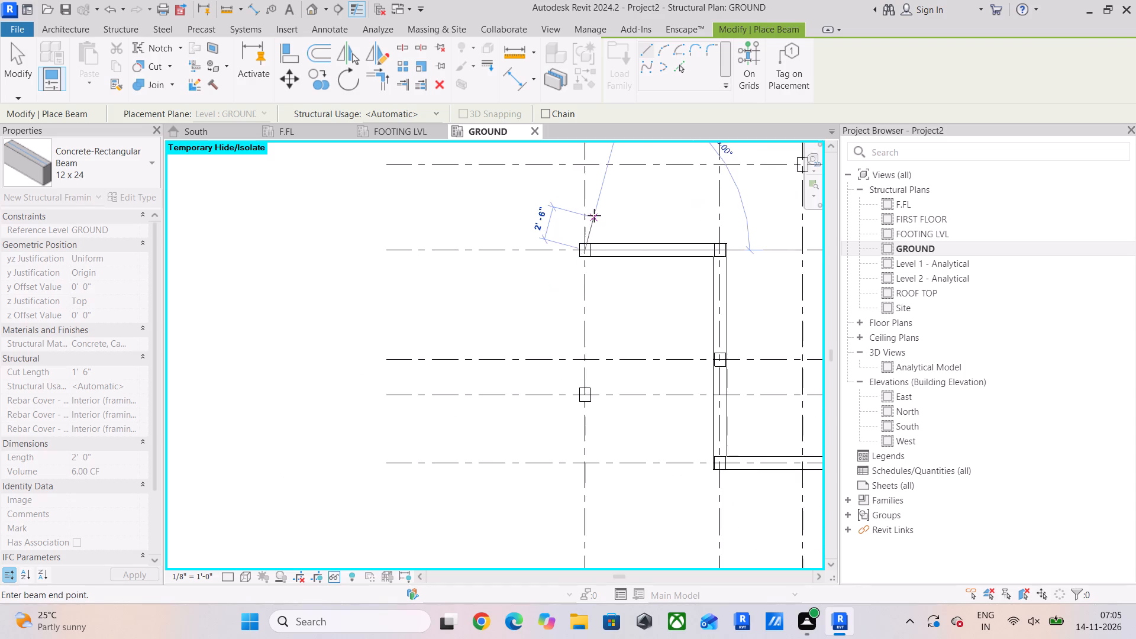
middle_drag(594, 215, 522, 493)
scroll(515, 344, up, 4)
click(515, 322)
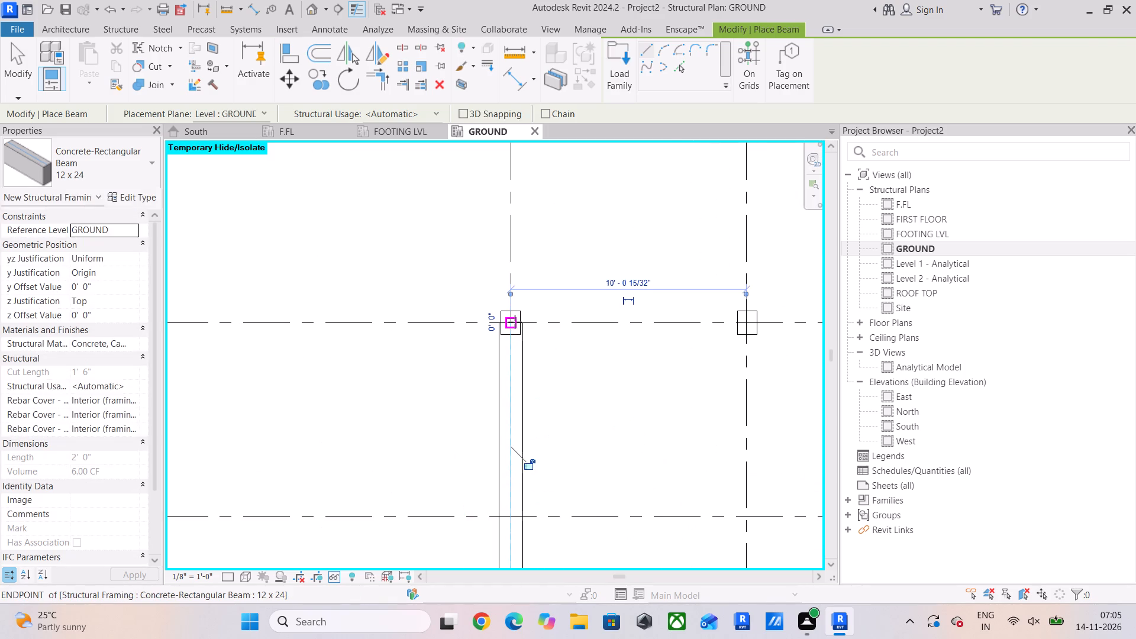
click(515, 322)
middle_drag(508, 266, 520, 522)
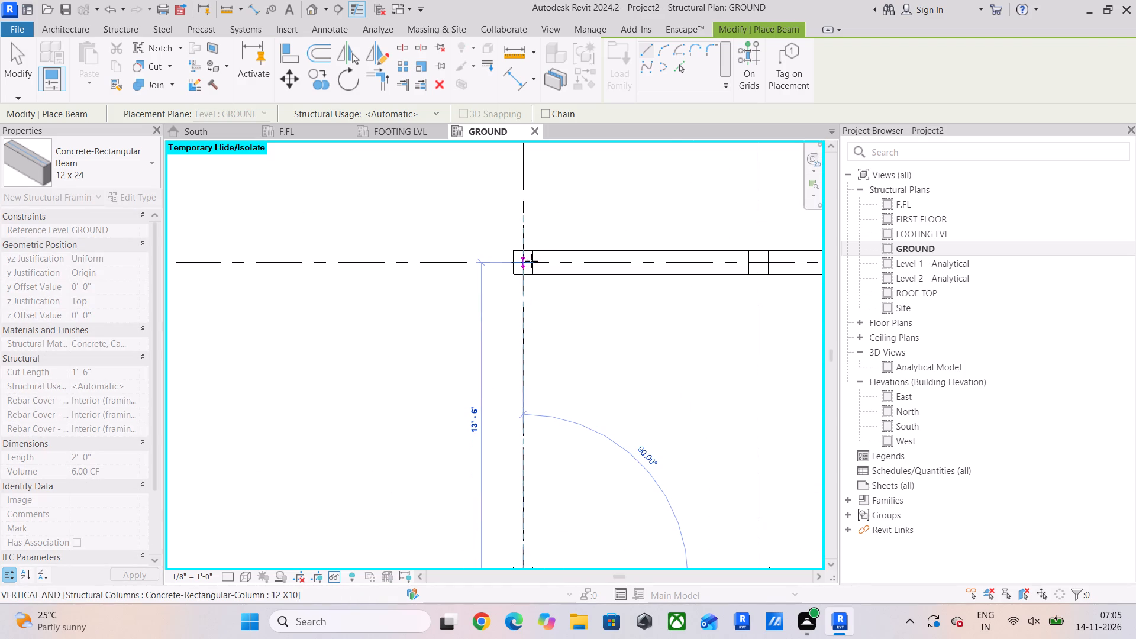
click(526, 263)
Place a 12 x 24 concrete beam along grid 2 from the column at grid A to B.
scroll(554, 362, down, 3)
middle_drag(557, 365, 489, 201)
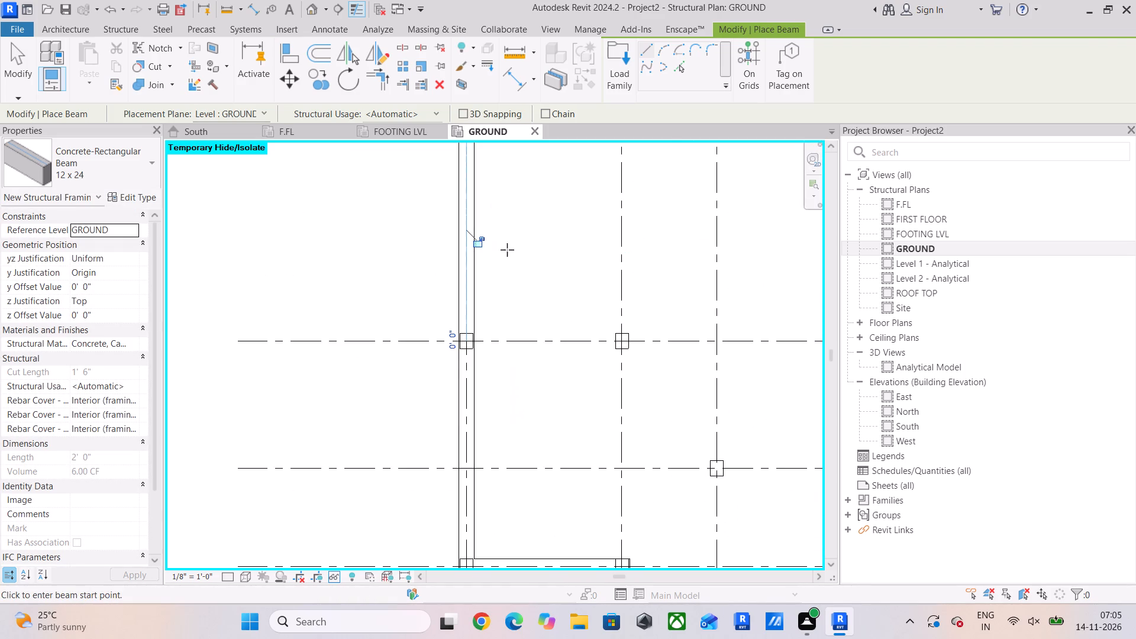
scroll(454, 353, up, 3)
click(476, 333)
middle_drag(578, 327, 549, 327)
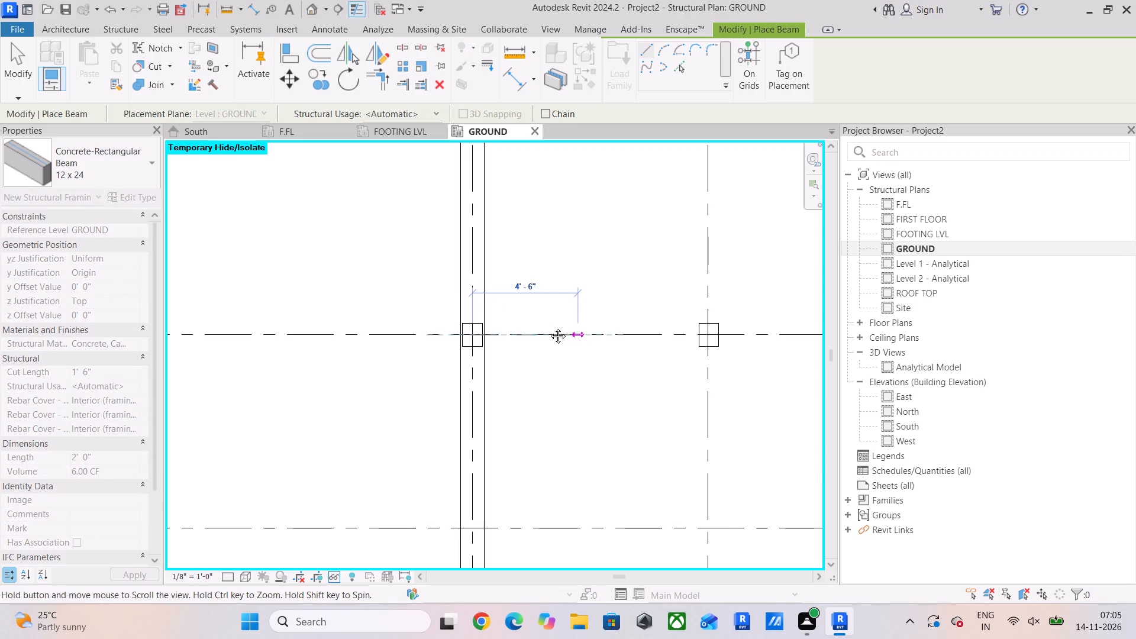
middle_drag(549, 327, 462, 329)
click(596, 333)
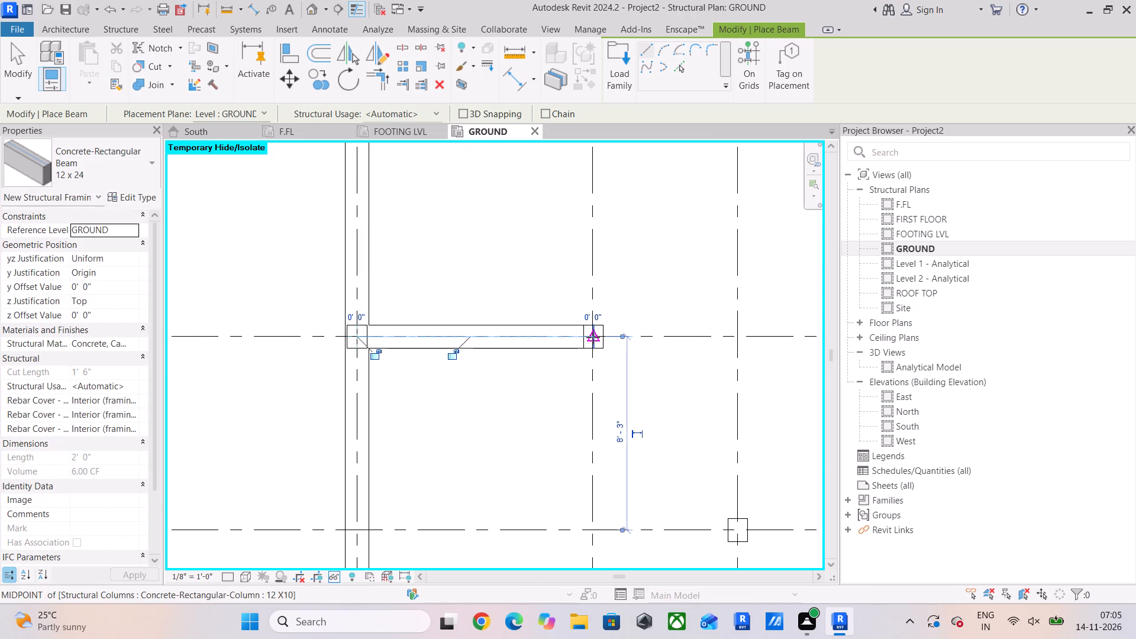
Place a 12 x 24 concrete beam along grid B from the column at grid 2 to 1 and finish beam placement.
click(595, 335)
scroll(611, 276, down, 7)
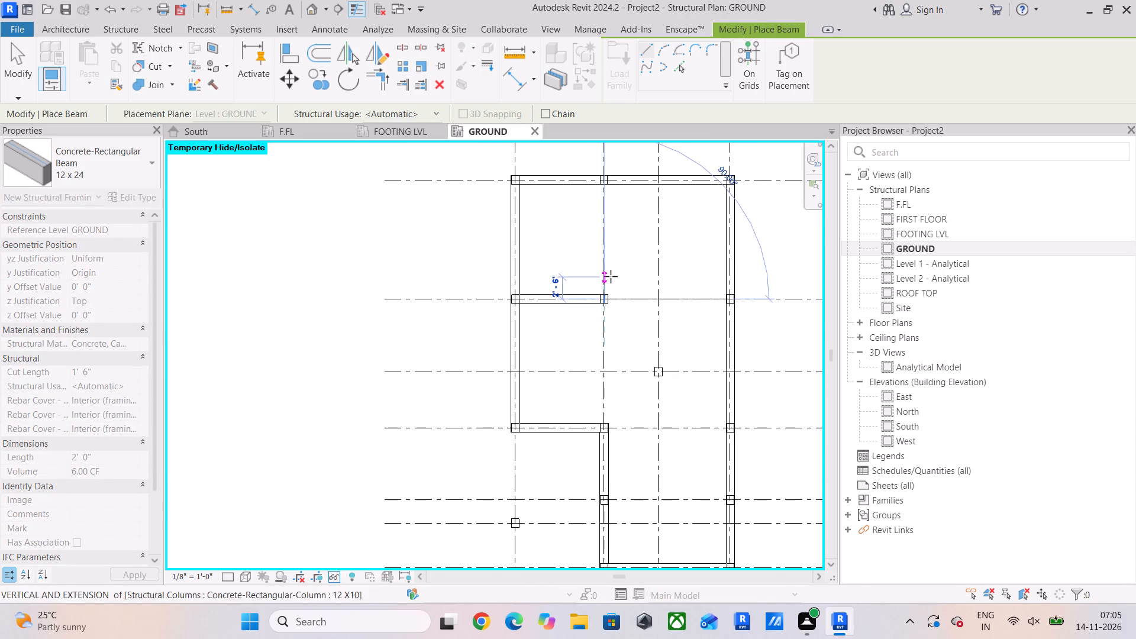
middle_drag(611, 276, 464, 332)
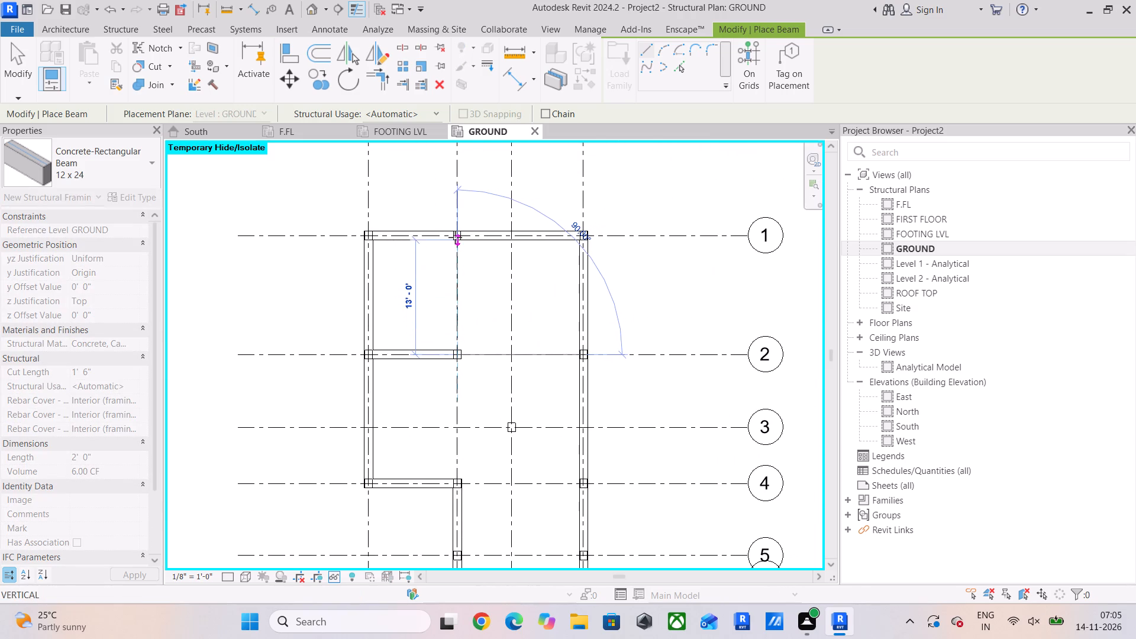
scroll(455, 237, up, 8)
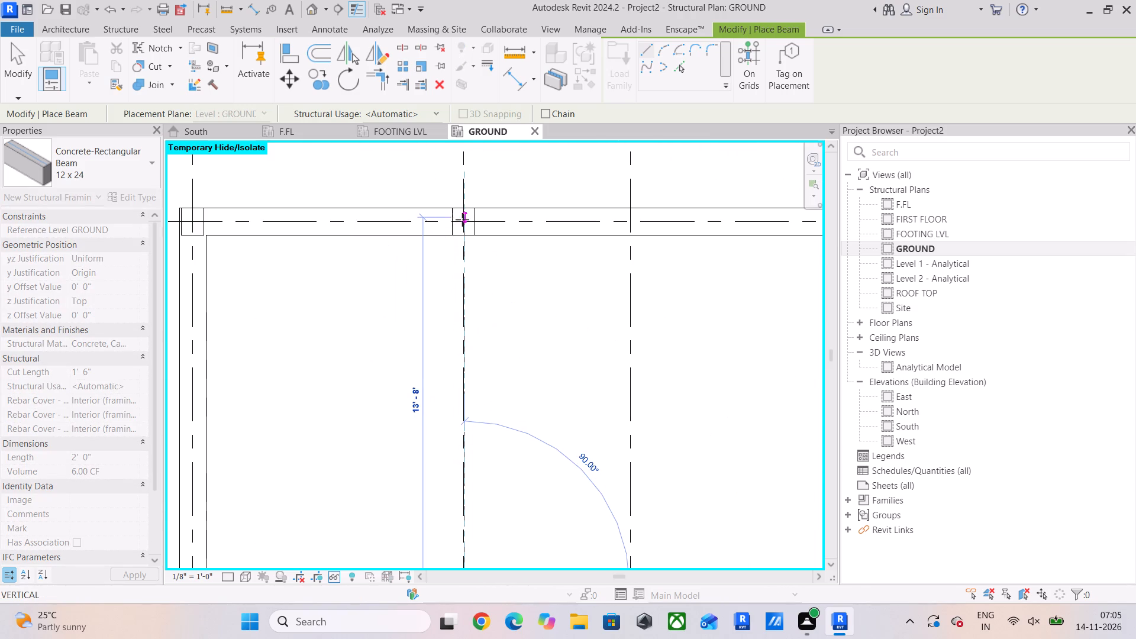
scroll(465, 226, up, 9)
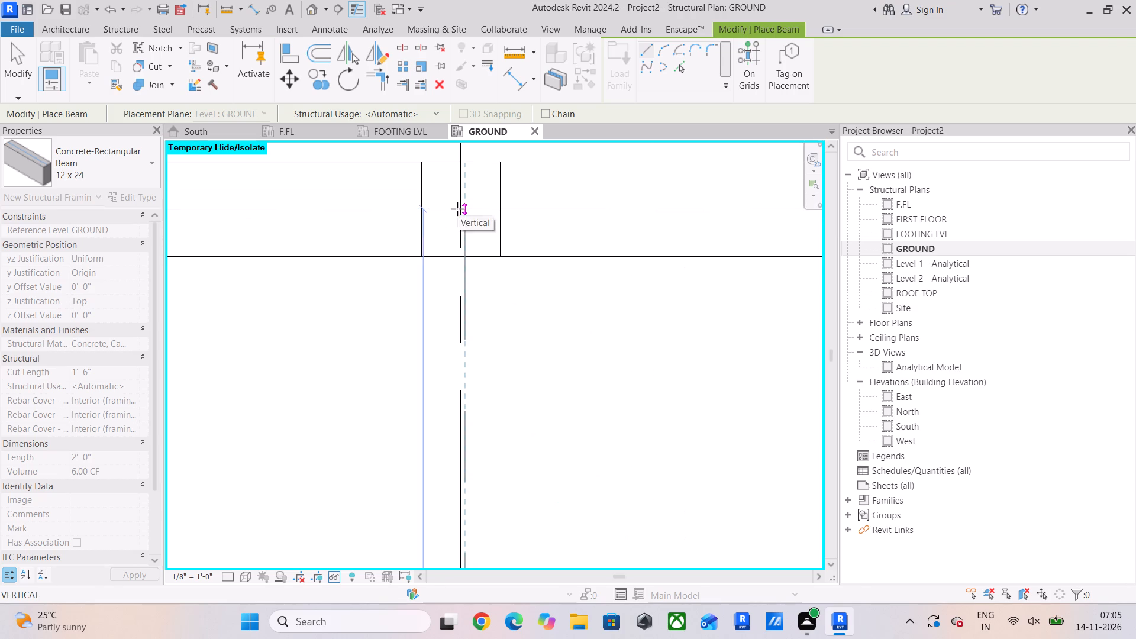
scroll(457, 209, down, 9)
middle_drag(475, 233, 475, 125)
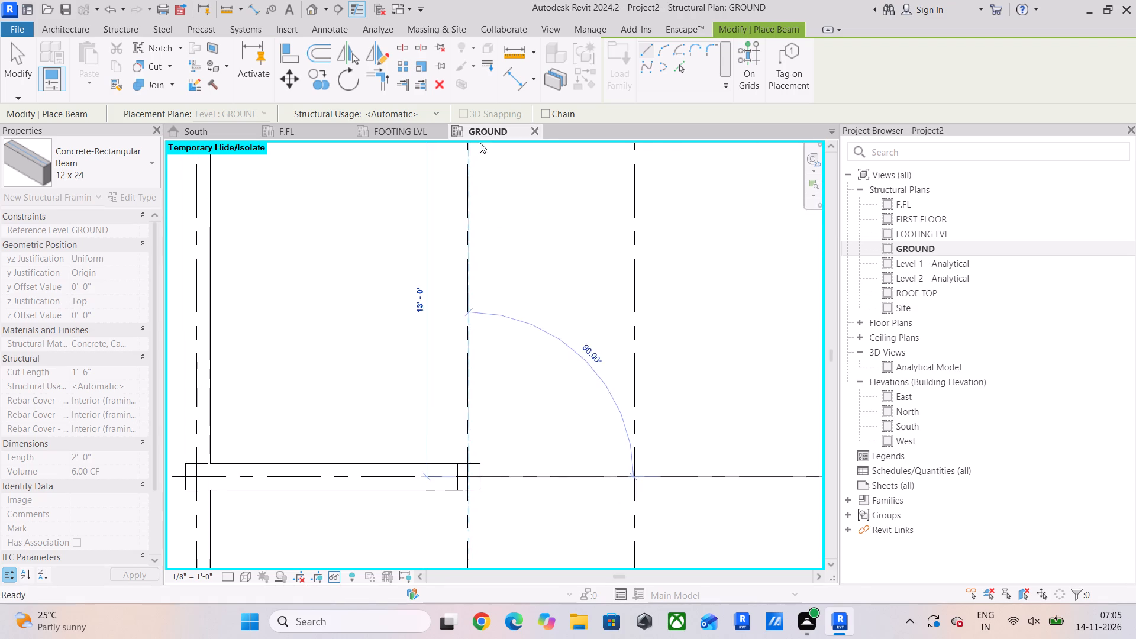
middle_drag(464, 230, 466, 419)
scroll(451, 279, up, 4)
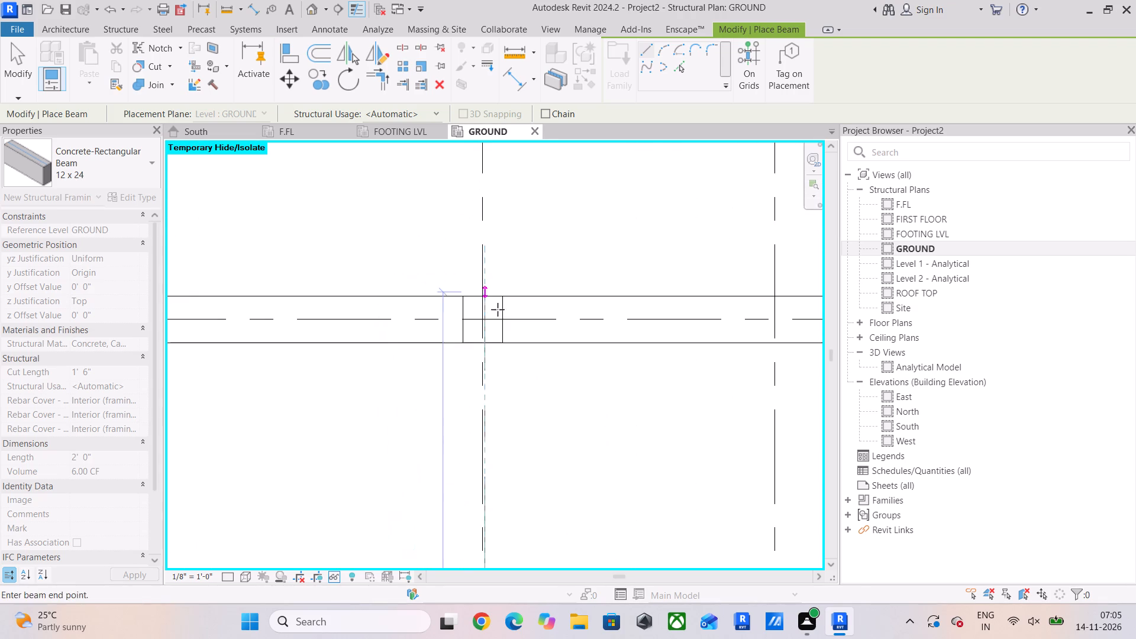
click(482, 319)
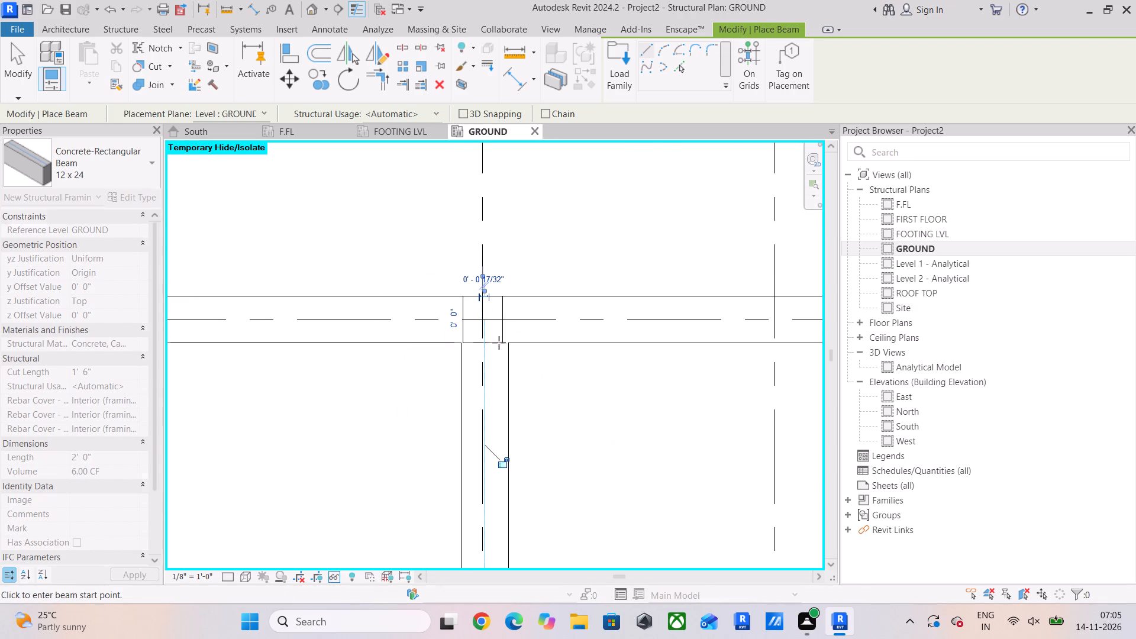
key(Escape)
scroll(483, 351, up, 3)
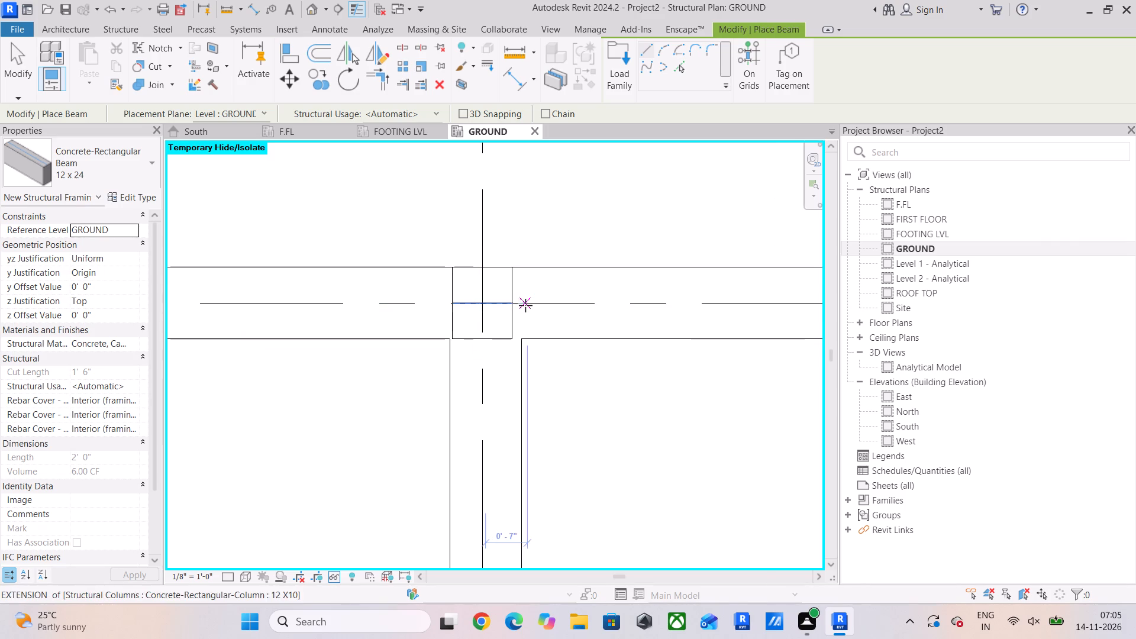
key(Escape)
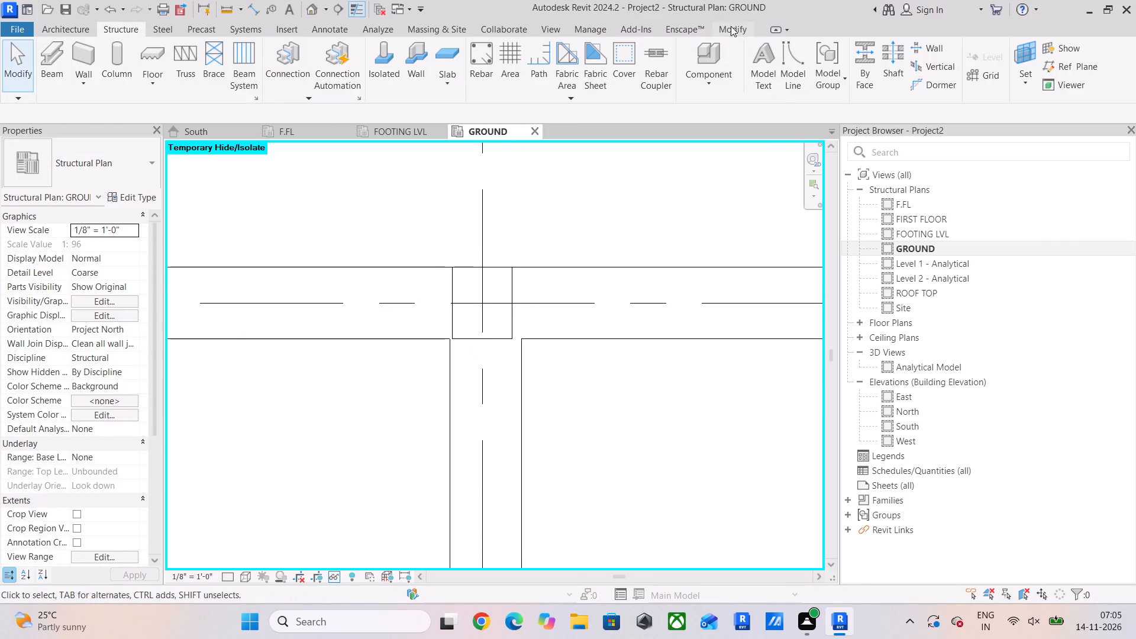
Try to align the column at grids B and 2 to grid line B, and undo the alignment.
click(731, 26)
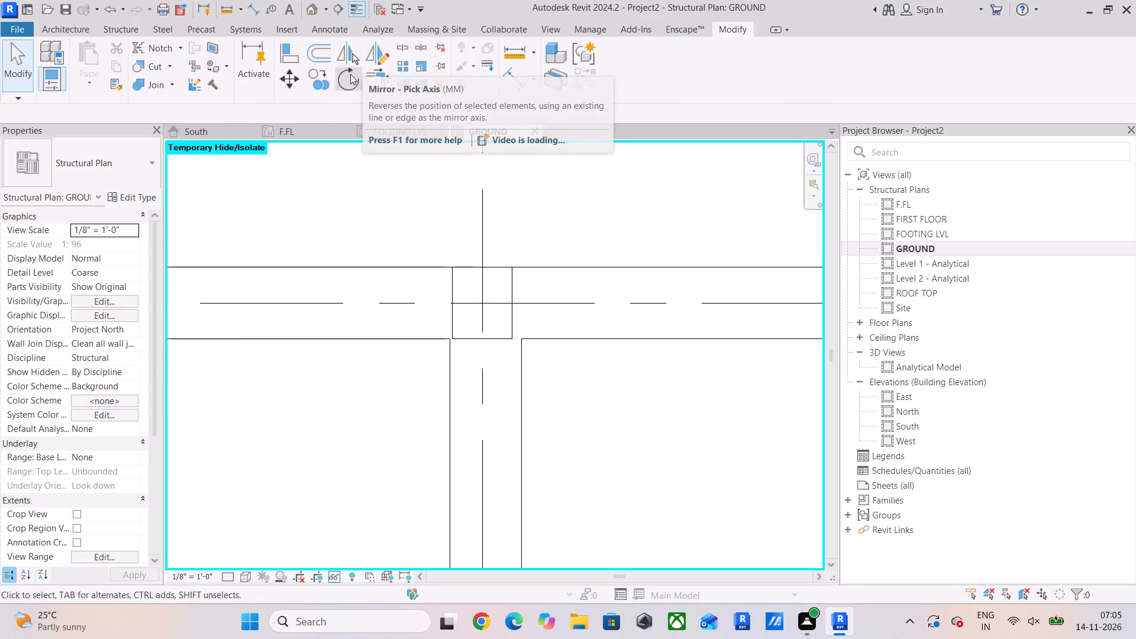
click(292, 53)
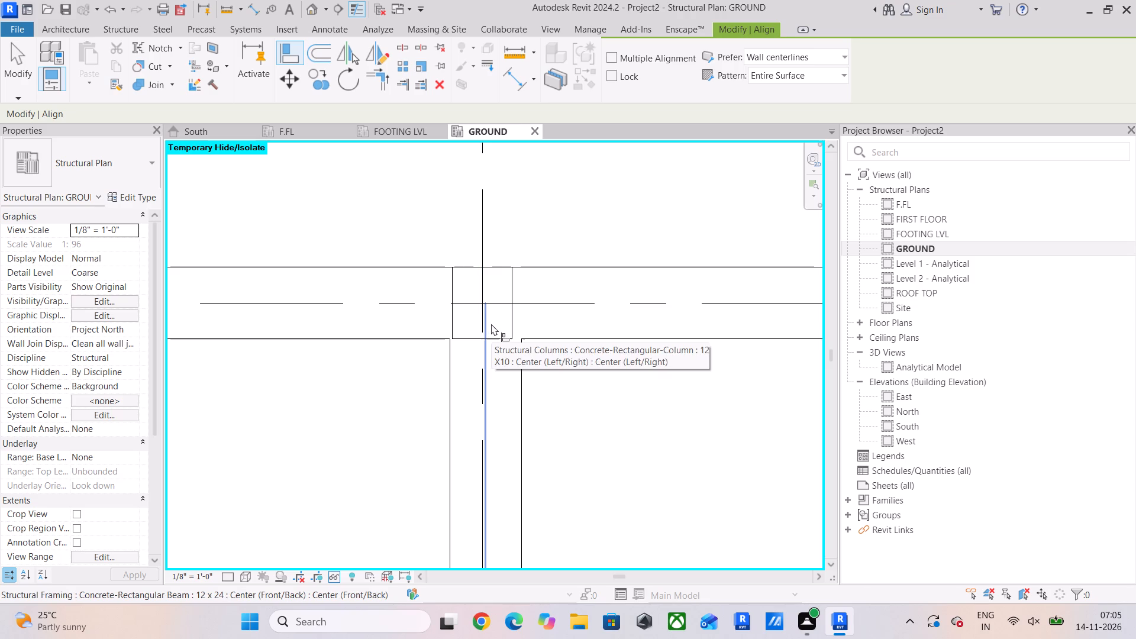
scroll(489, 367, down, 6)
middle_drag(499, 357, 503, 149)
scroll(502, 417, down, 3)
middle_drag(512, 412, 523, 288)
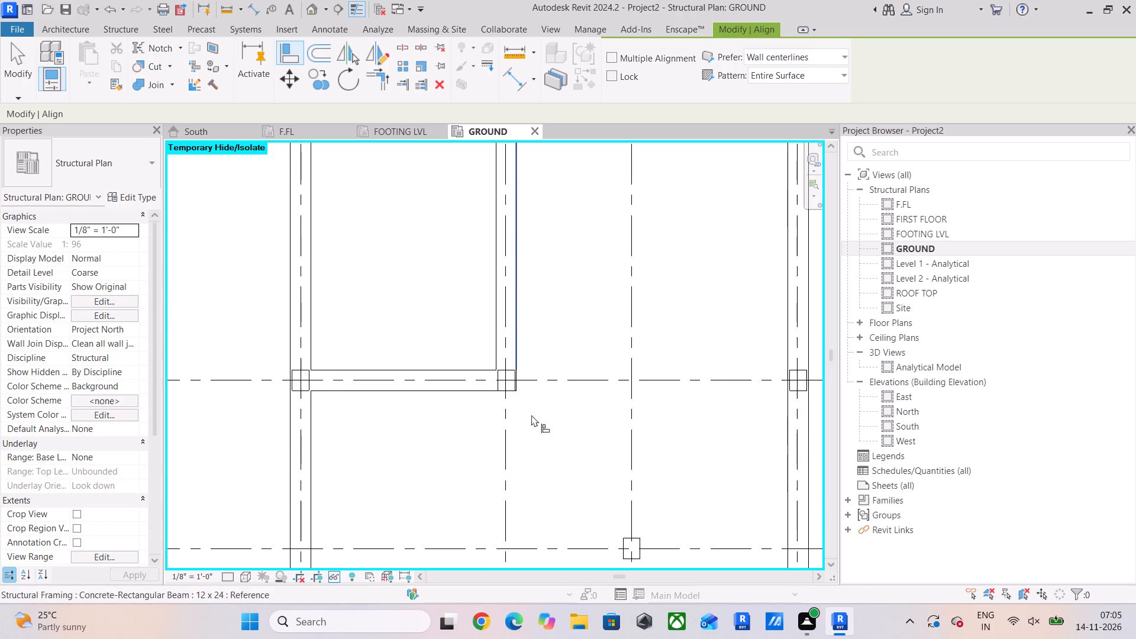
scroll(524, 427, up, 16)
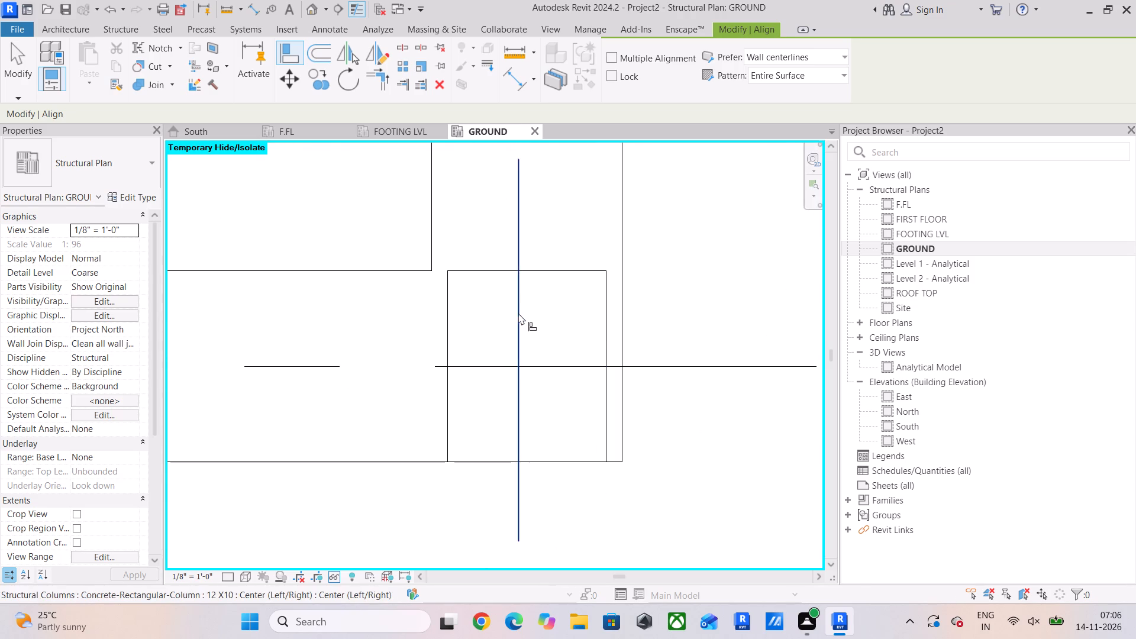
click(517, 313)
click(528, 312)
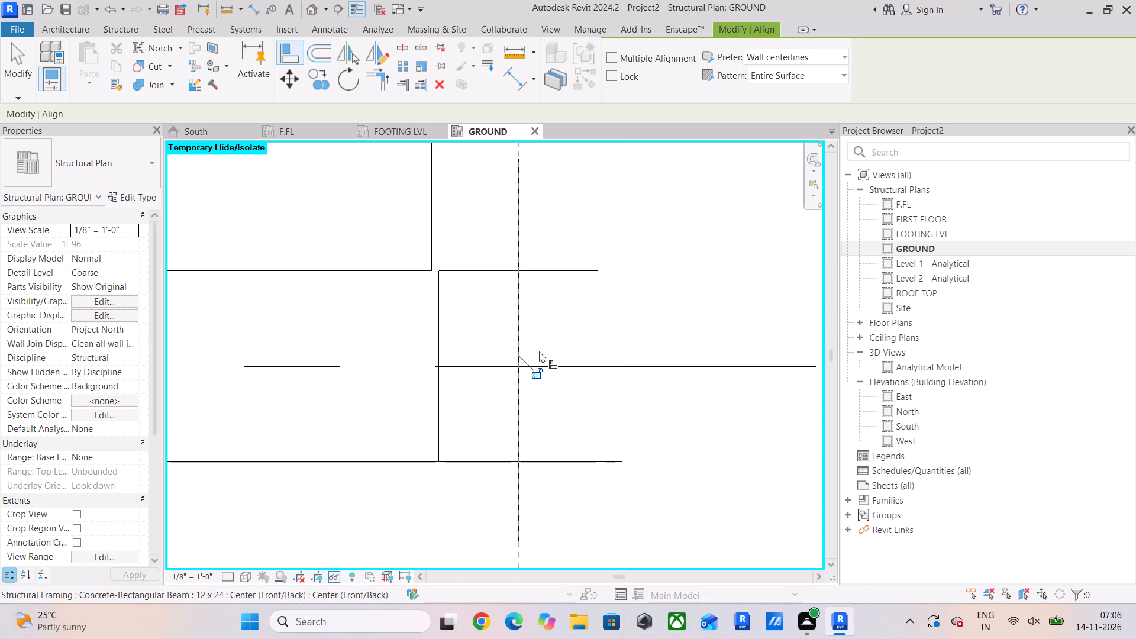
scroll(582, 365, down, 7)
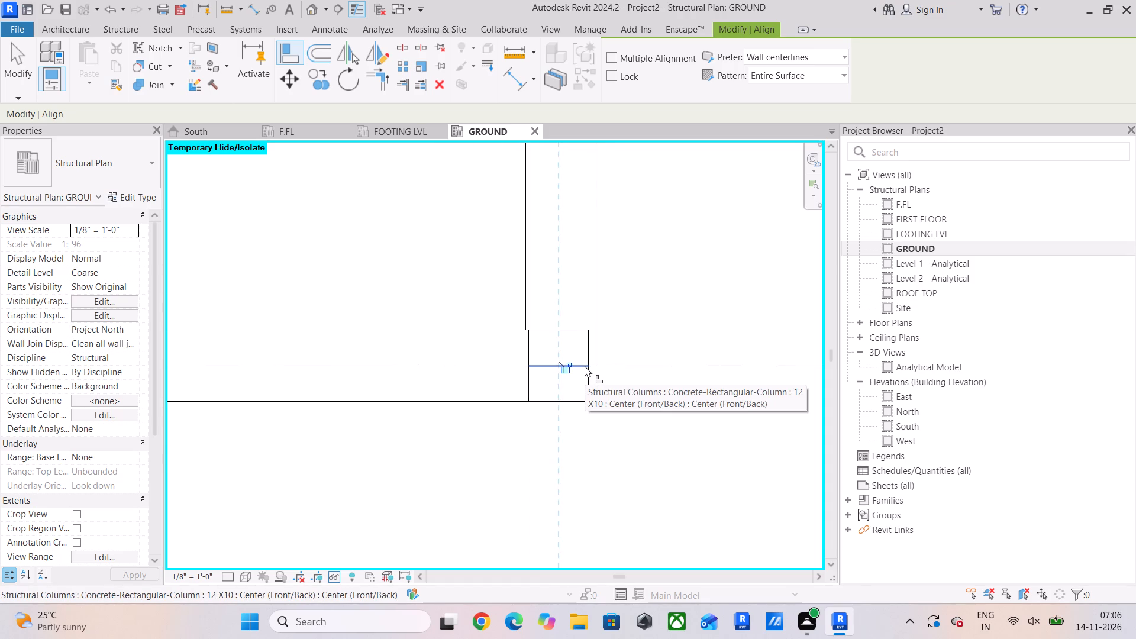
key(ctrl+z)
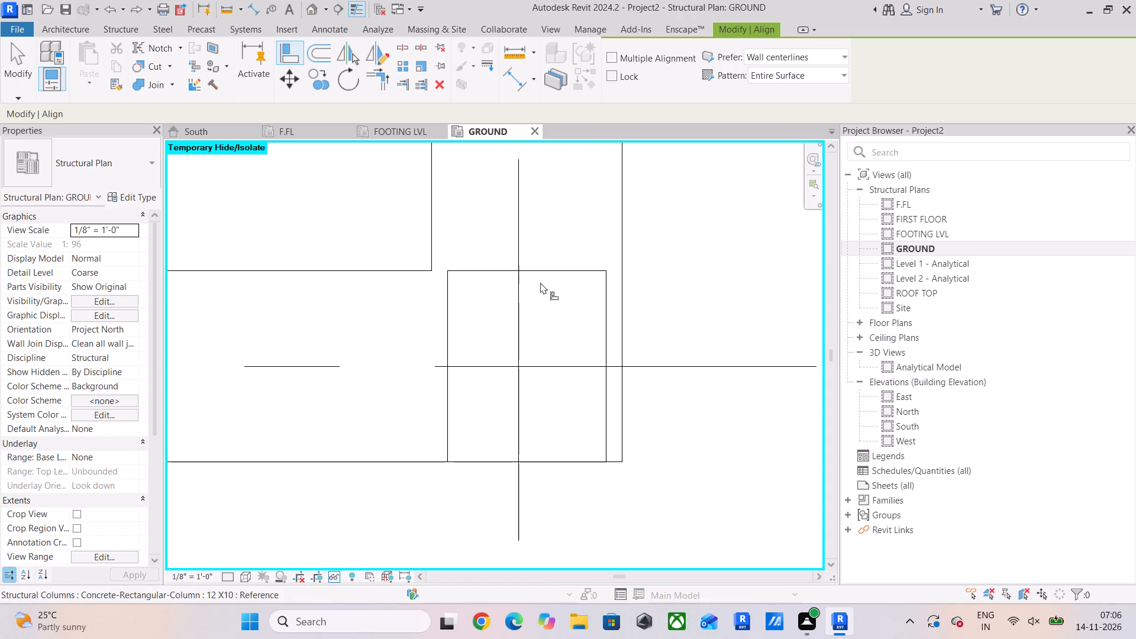
Align grid line B to the centerline of the column and beam at grid 2.
click(531, 318)
click(518, 230)
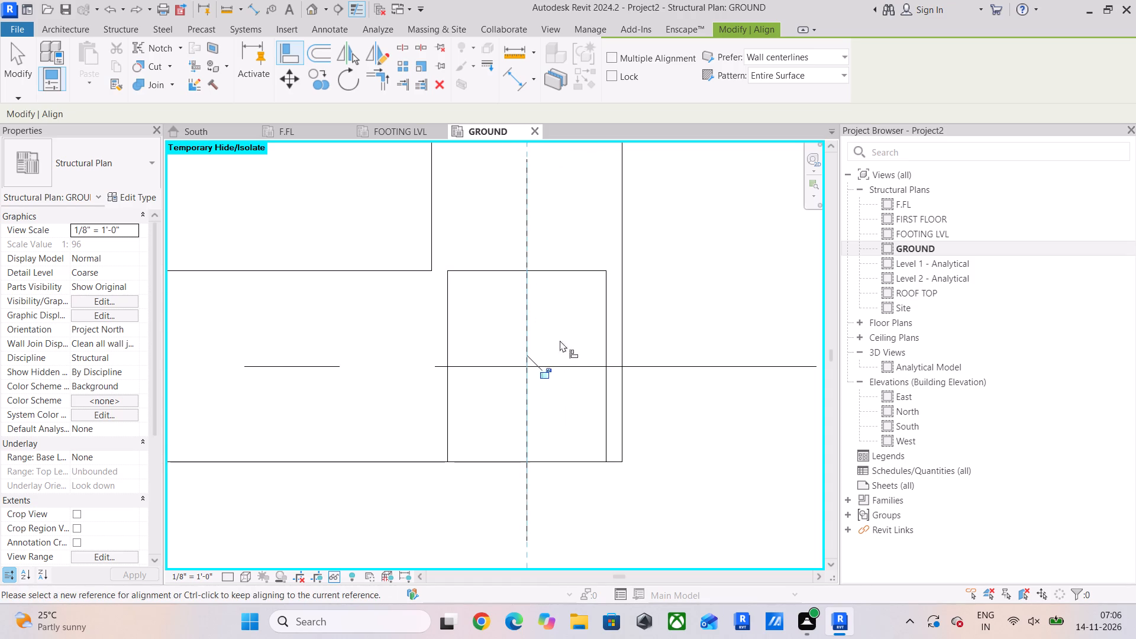
Examine how grid line B runs through the columns and beams between grids 1 and 5.
scroll(563, 346, down, 11)
middle_drag(563, 346, 592, 155)
scroll(609, 317, down, 5)
middle_drag(646, 270, 646, 256)
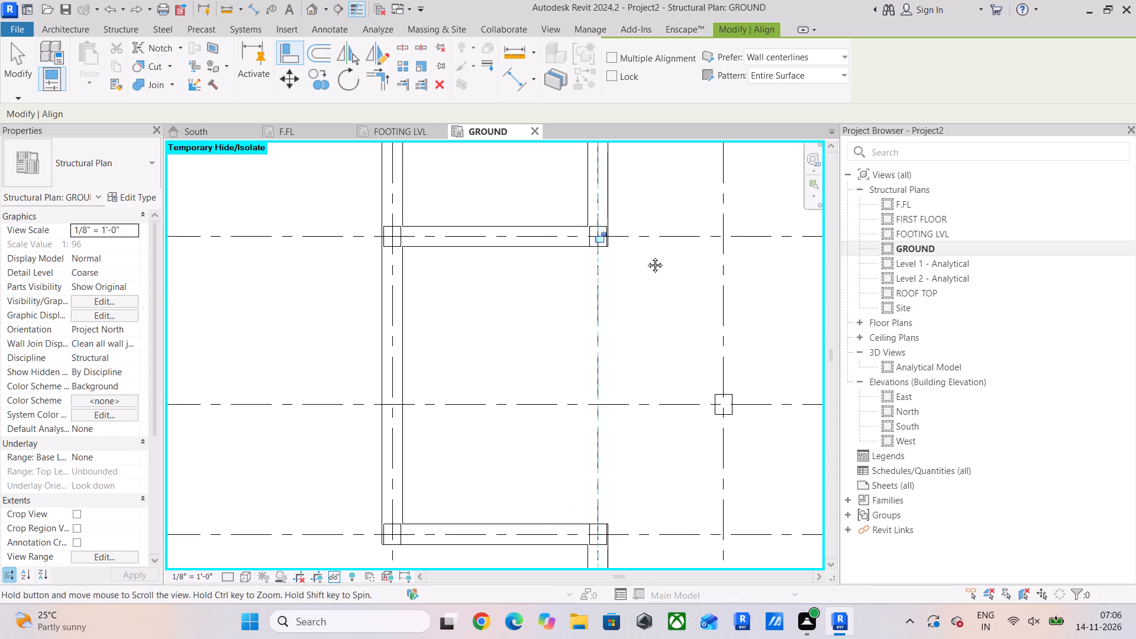
middle_drag(646, 256, 592, 133)
scroll(527, 416, up, 5)
scroll(587, 331, down, 5)
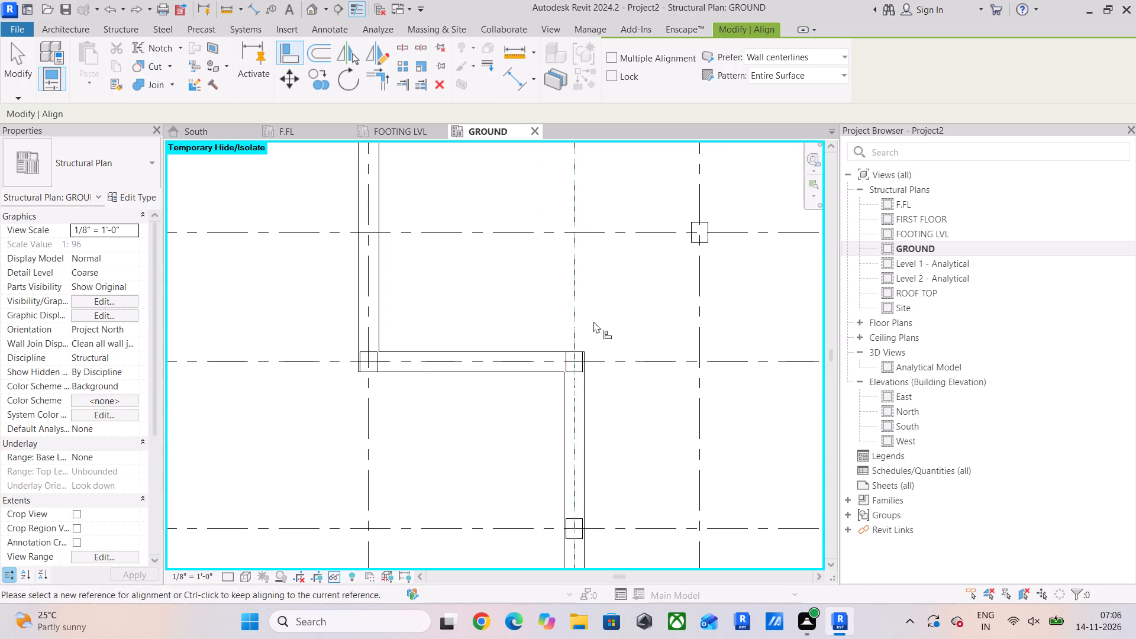
scroll(597, 287, down, 4)
middle_drag(597, 287, 596, 560)
middle_drag(652, 294, 618, 492)
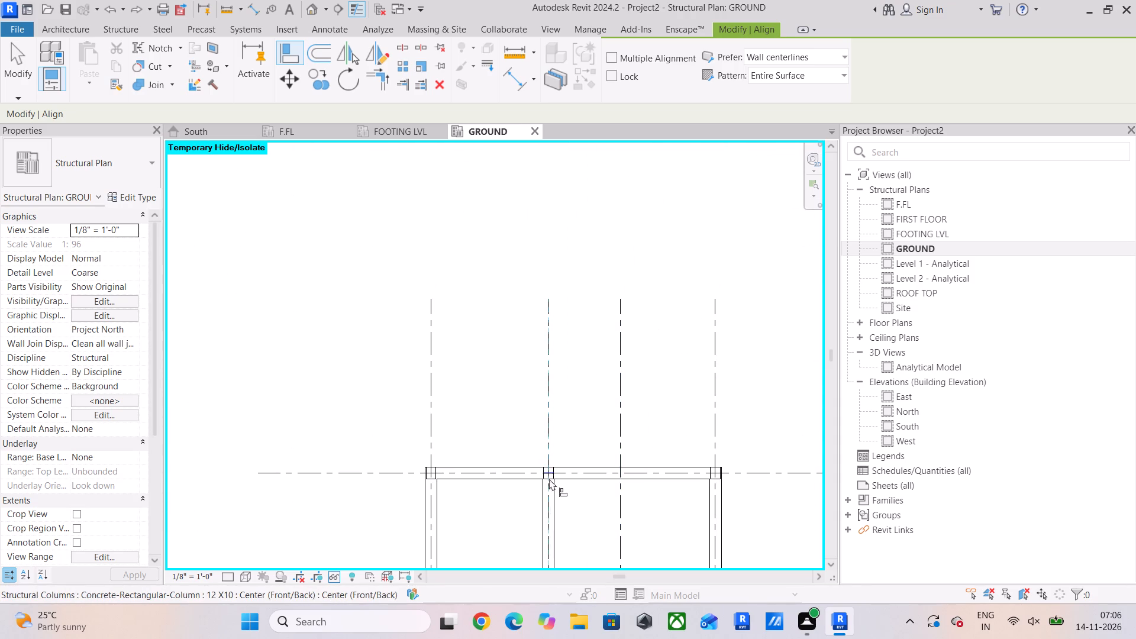
scroll(549, 479, up, 15)
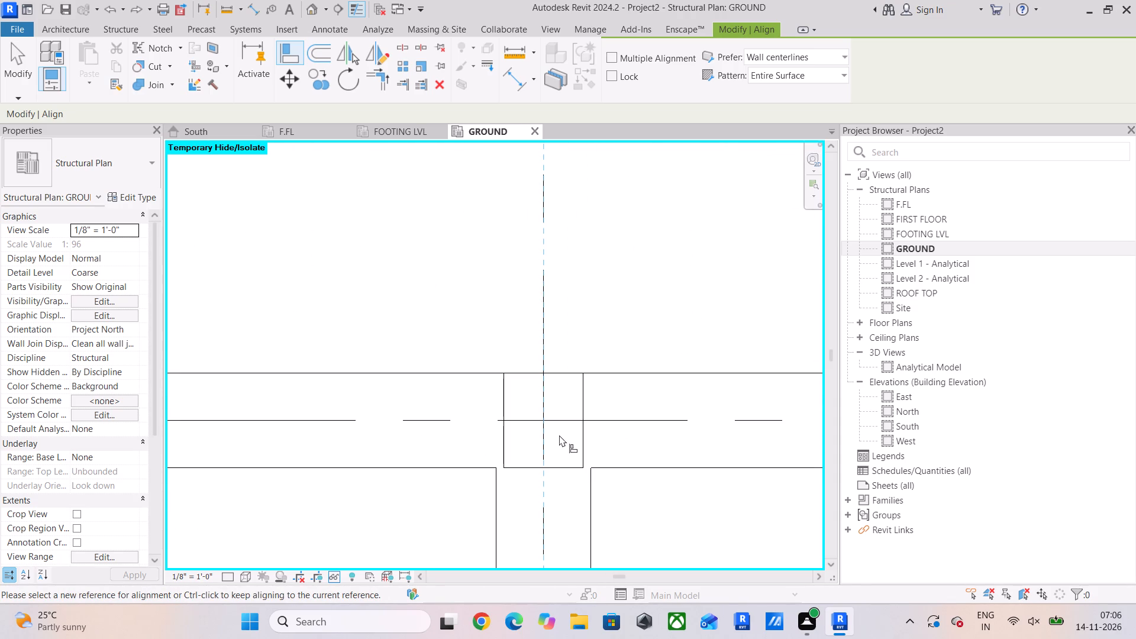
click(546, 436)
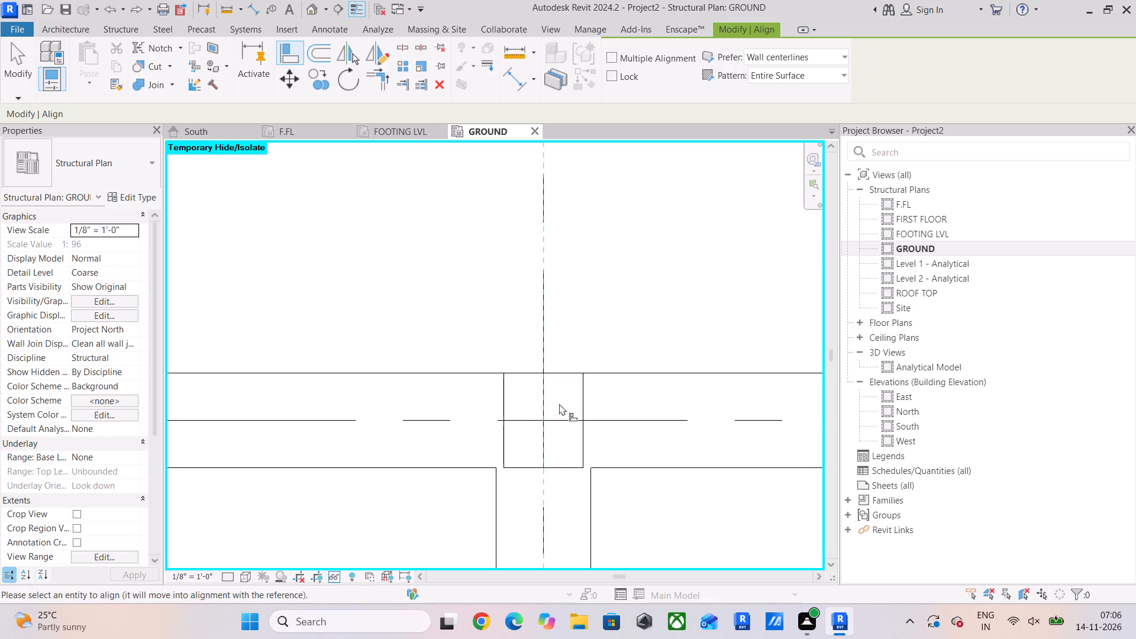
key(Escape)
key(Escape)
scroll(541, 472, down, 4)
middle_drag(541, 472, 537, 359)
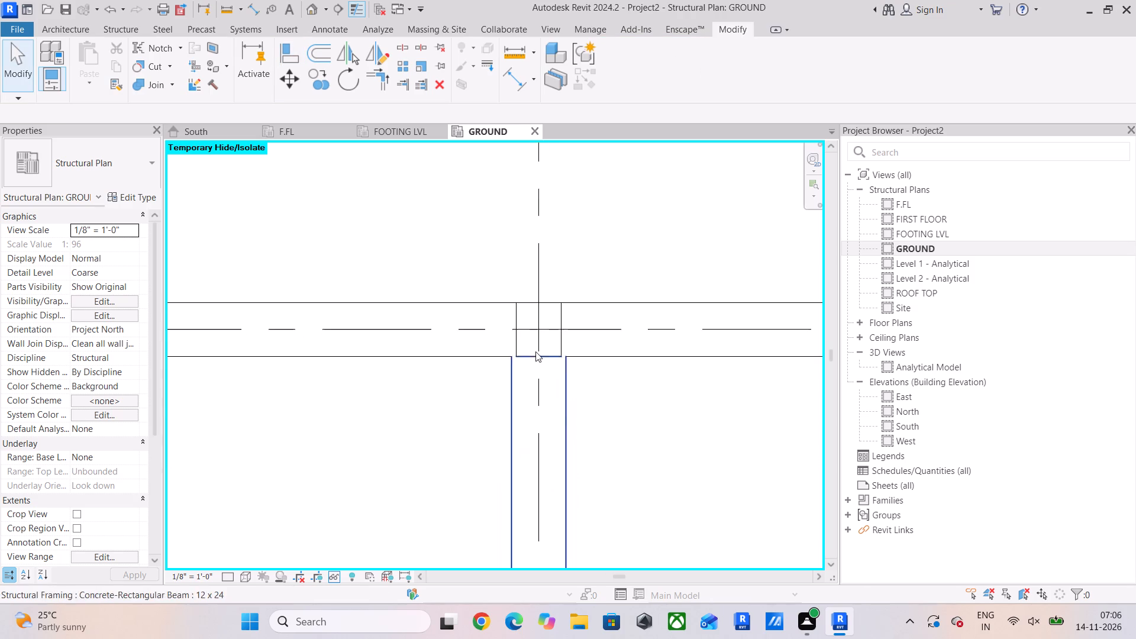
scroll(565, 444, down, 8)
middle_drag(567, 449, 540, 279)
scroll(568, 402, down, 3)
scroll(564, 466, up, 5)
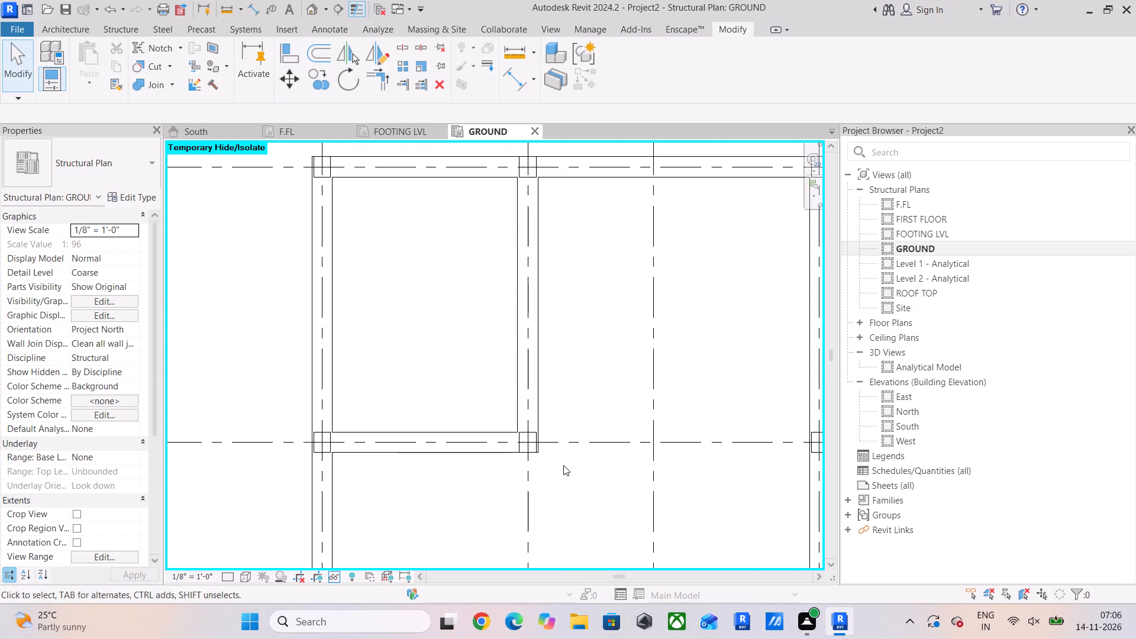
Duplicate the 12 x 24 type of the beam on grid B between grids 1 and 2 as a new type named 10".
scroll(513, 440, up, 11)
scroll(664, 460, down, 5)
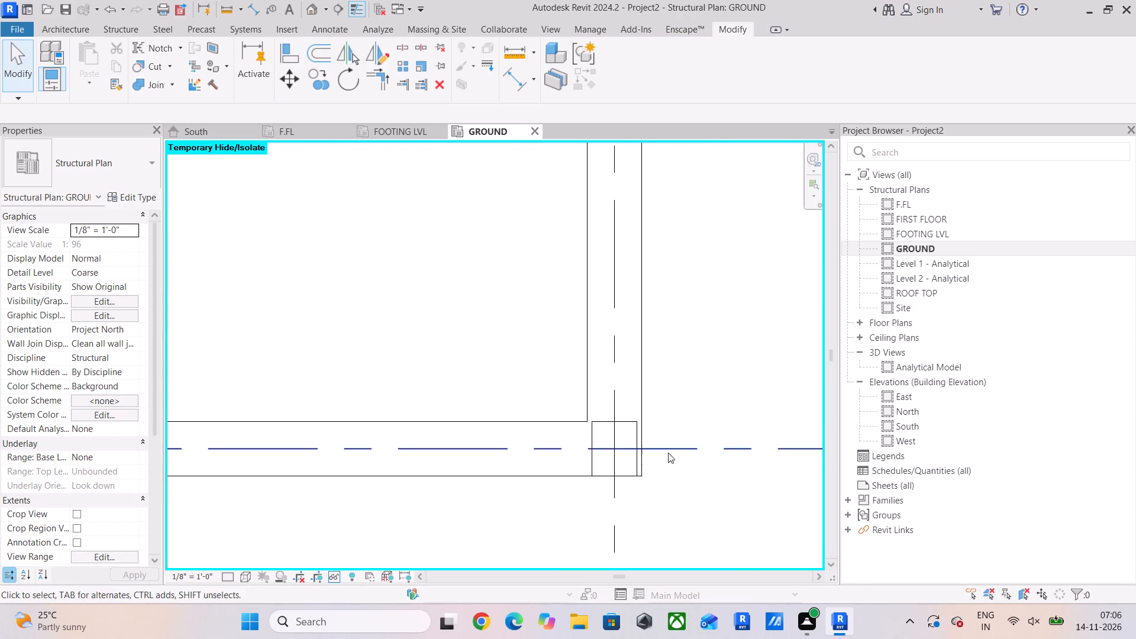
middle_drag(667, 453, 523, 459)
scroll(534, 431, down, 9)
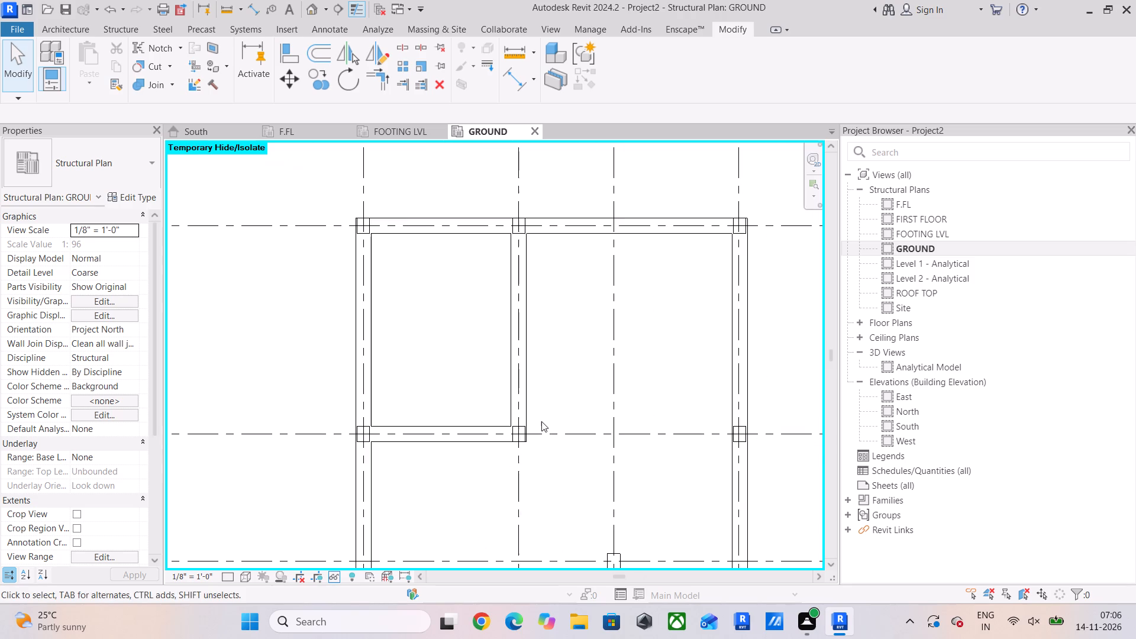
middle_drag(559, 413, 541, 468)
scroll(541, 467, down, 1)
scroll(506, 279, up, 4)
scroll(506, 362, up, 5)
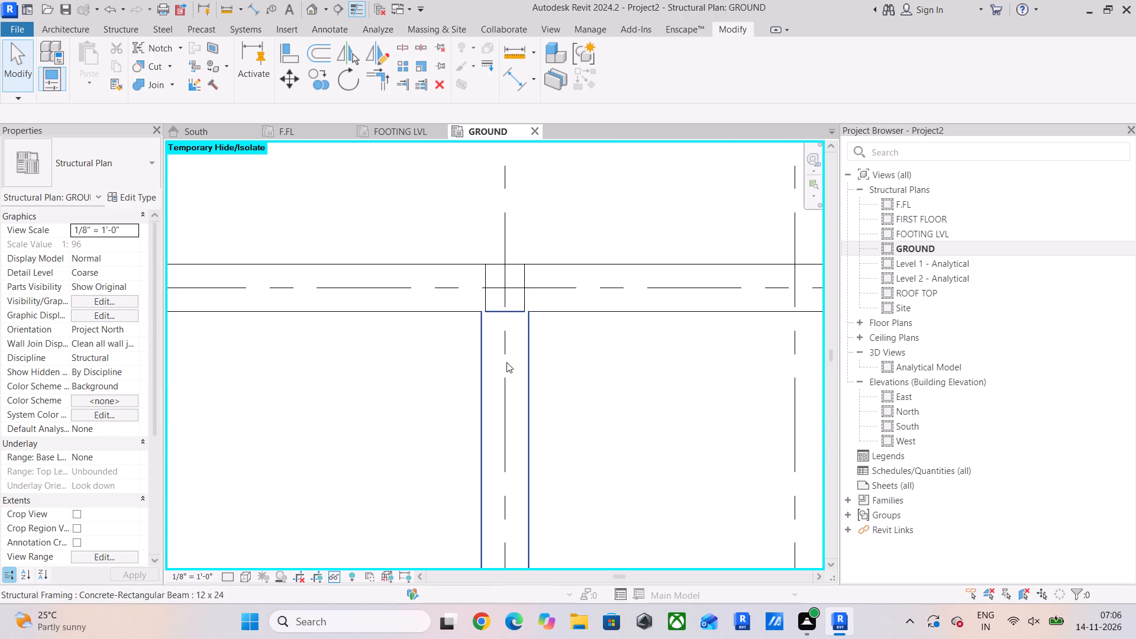
scroll(496, 289, up, 5)
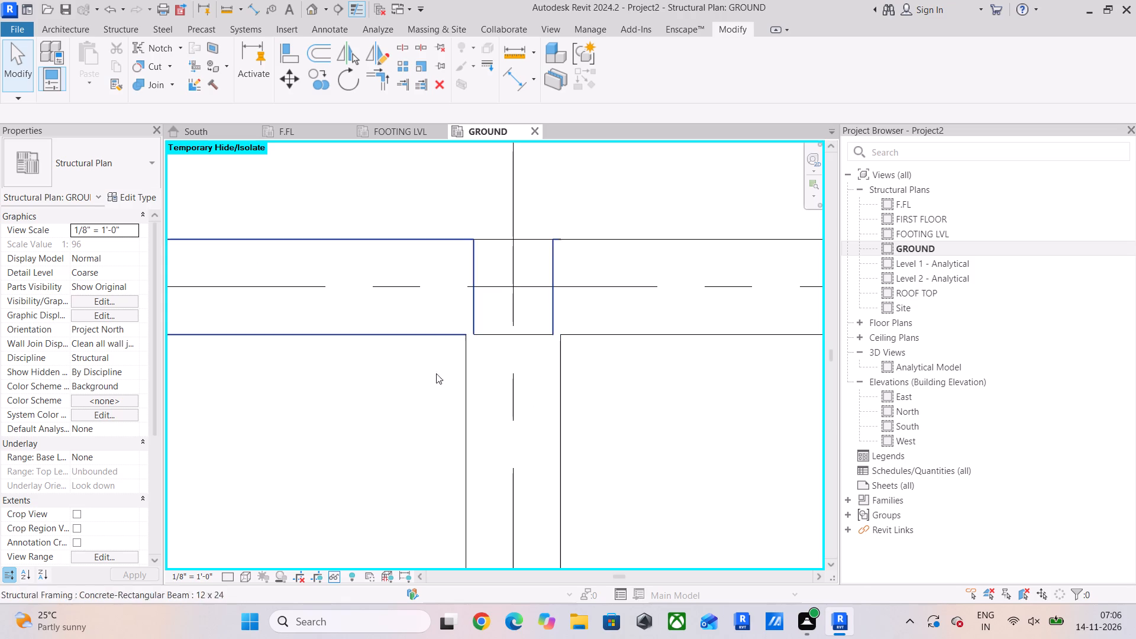
click(566, 402)
click(143, 198)
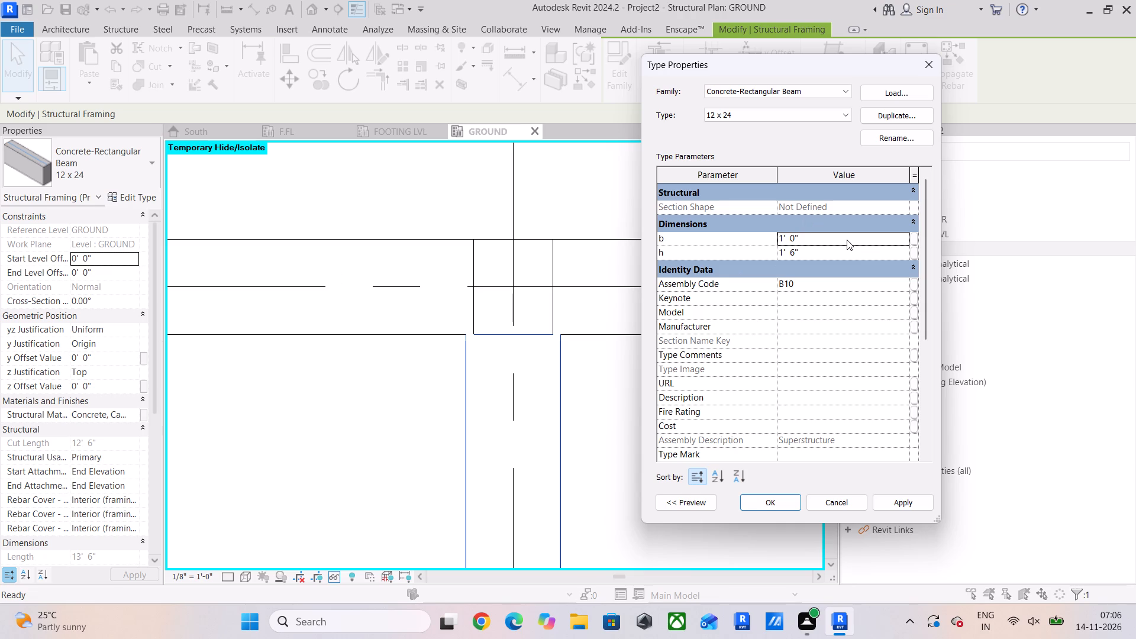
click(899, 116)
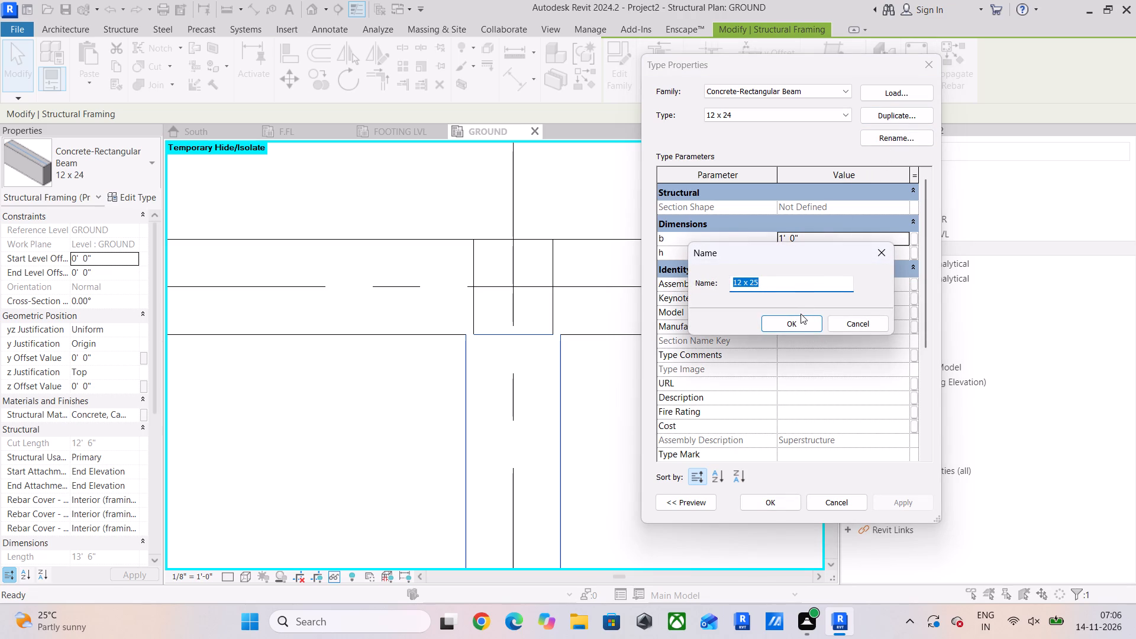
text(10")
key(Return)
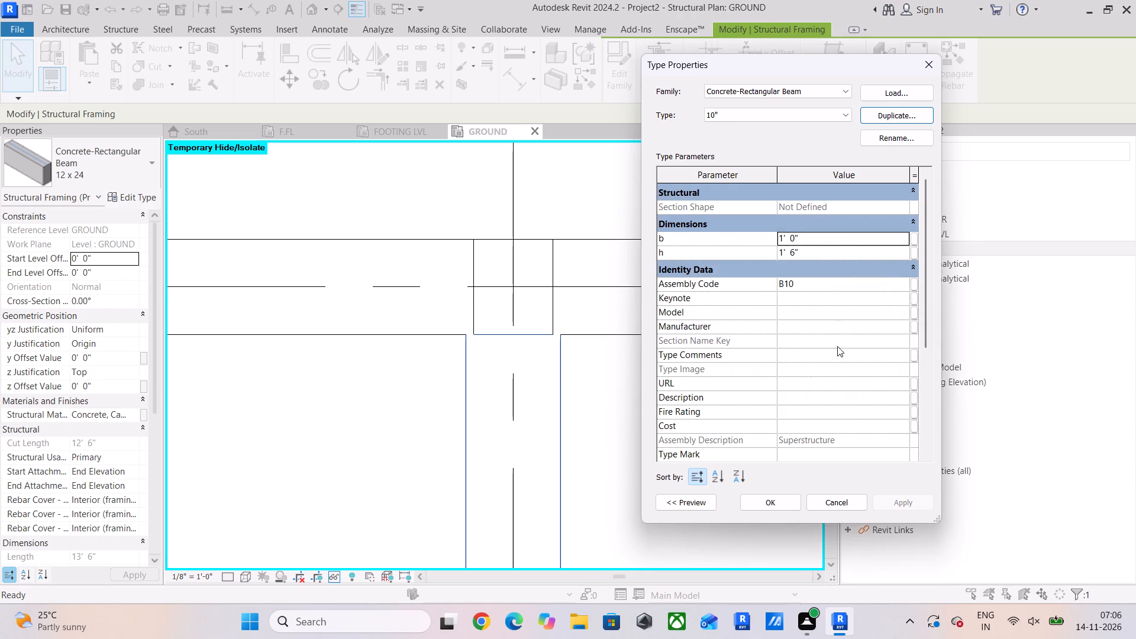
Set the width b of the new beam type to 10" and apply the type to the selected beam.
click(839, 238)
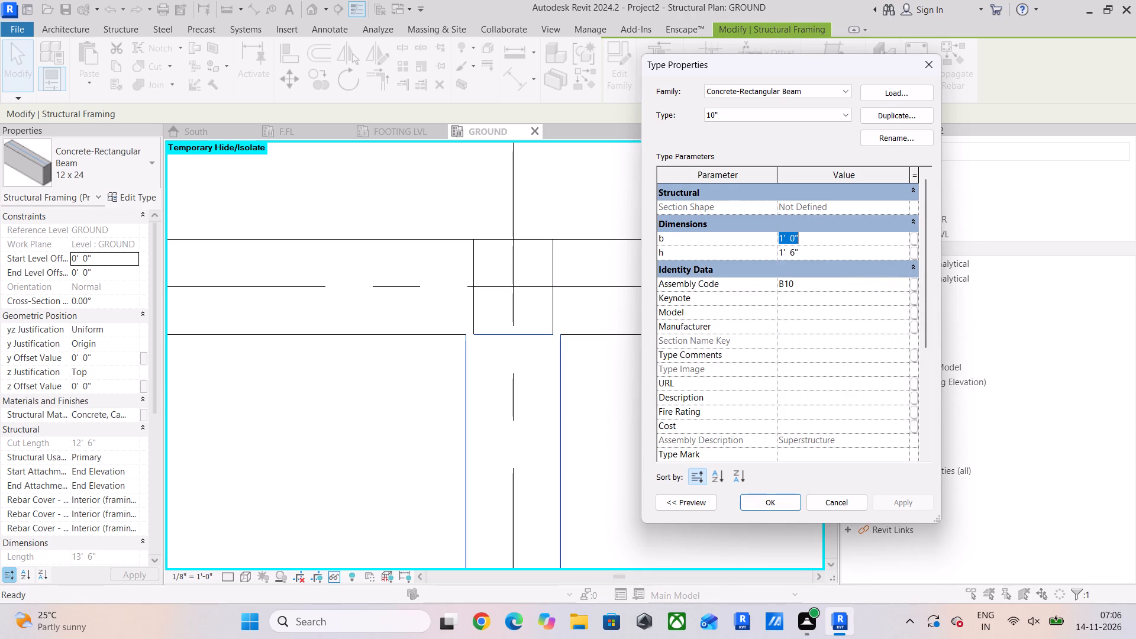
text(10)
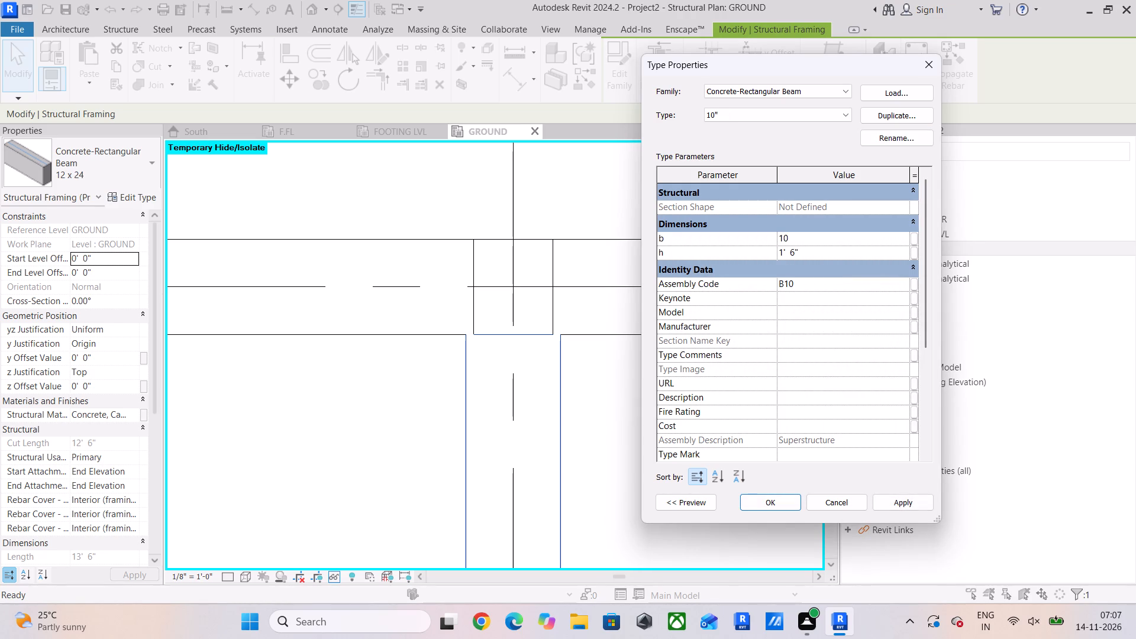
key(shift+quotedbl)
key(Return)
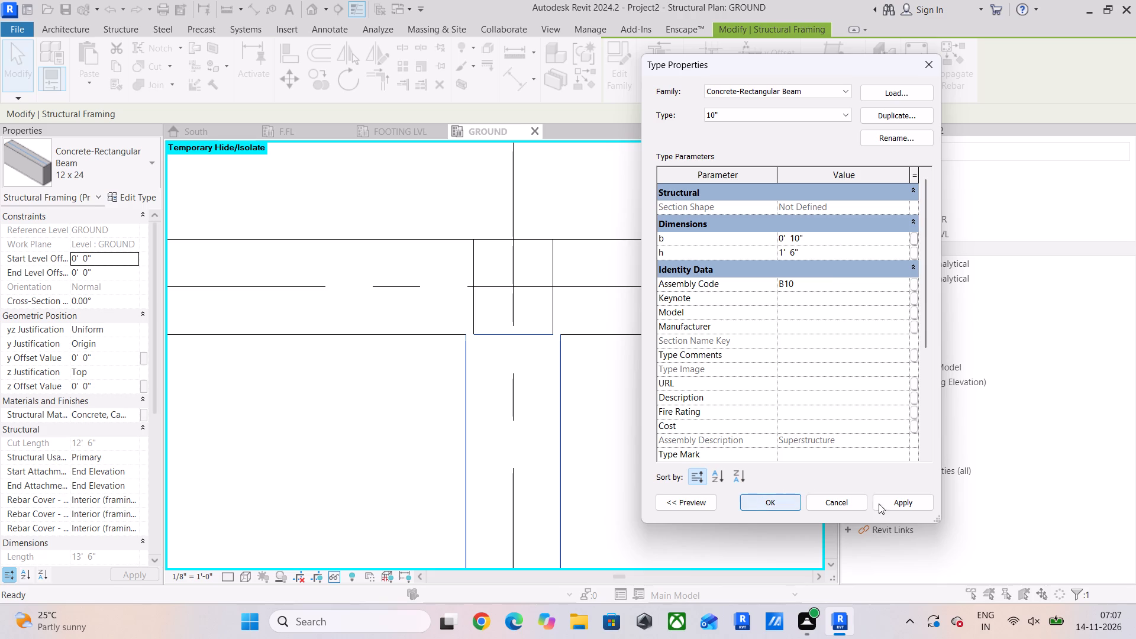
click(899, 503)
click(772, 502)
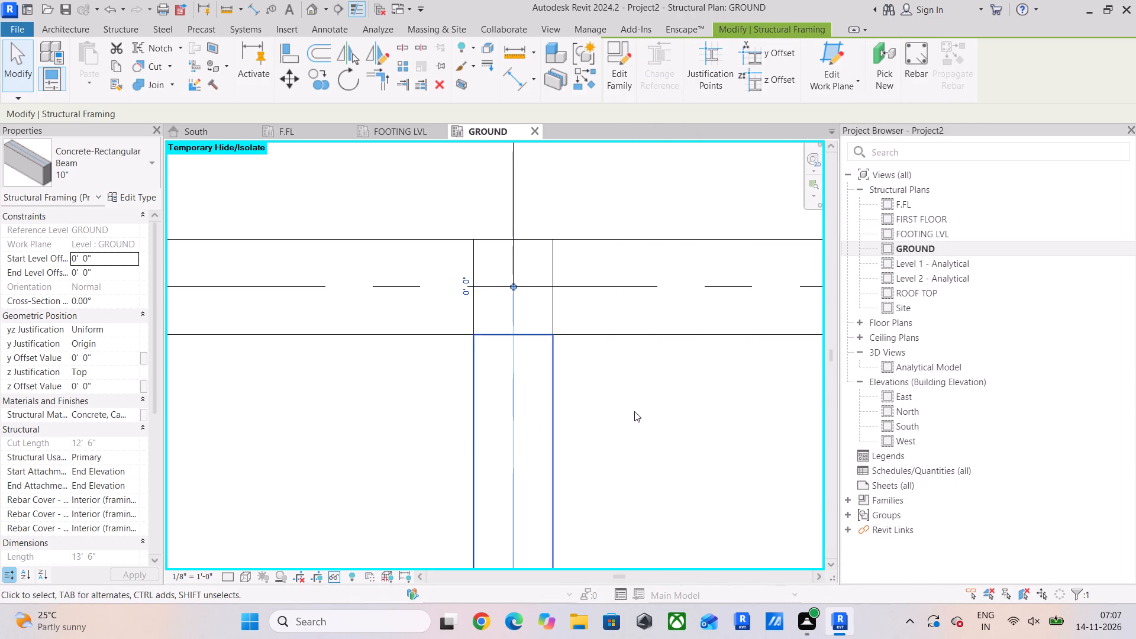
Change the beam on the leftmost grid line between grids 1 and 2 to the 10" concrete beam type.
scroll(635, 411, down, 10)
middle_drag(652, 398, 609, 131)
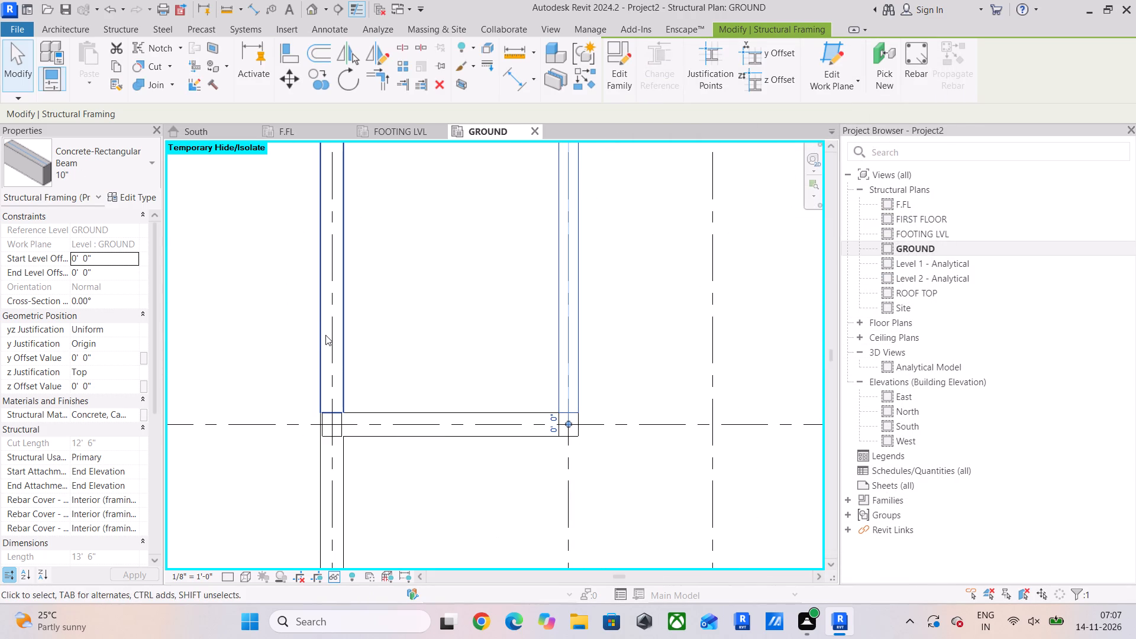
click(331, 324)
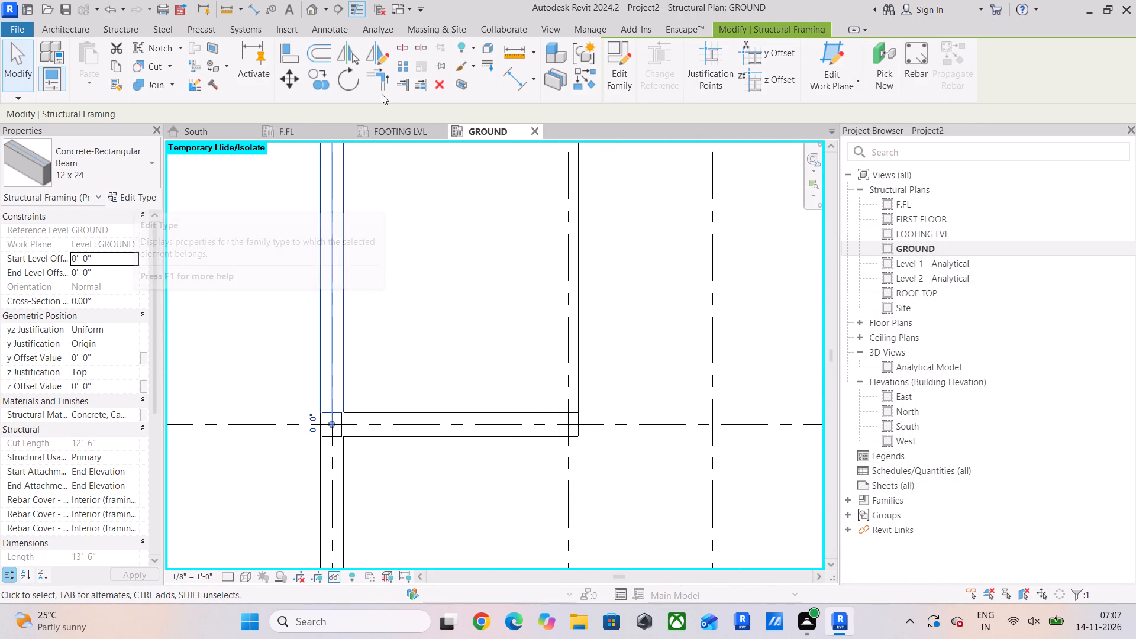
click(140, 177)
click(80, 257)
click(152, 167)
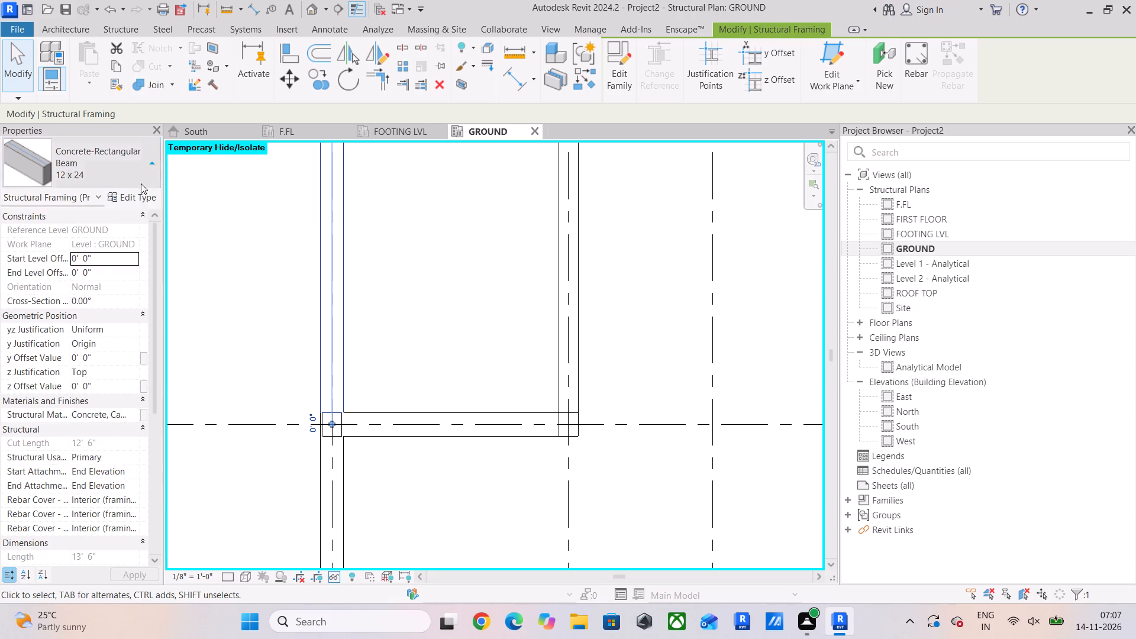
click(75, 256)
middle_drag(325, 417, 338, 270)
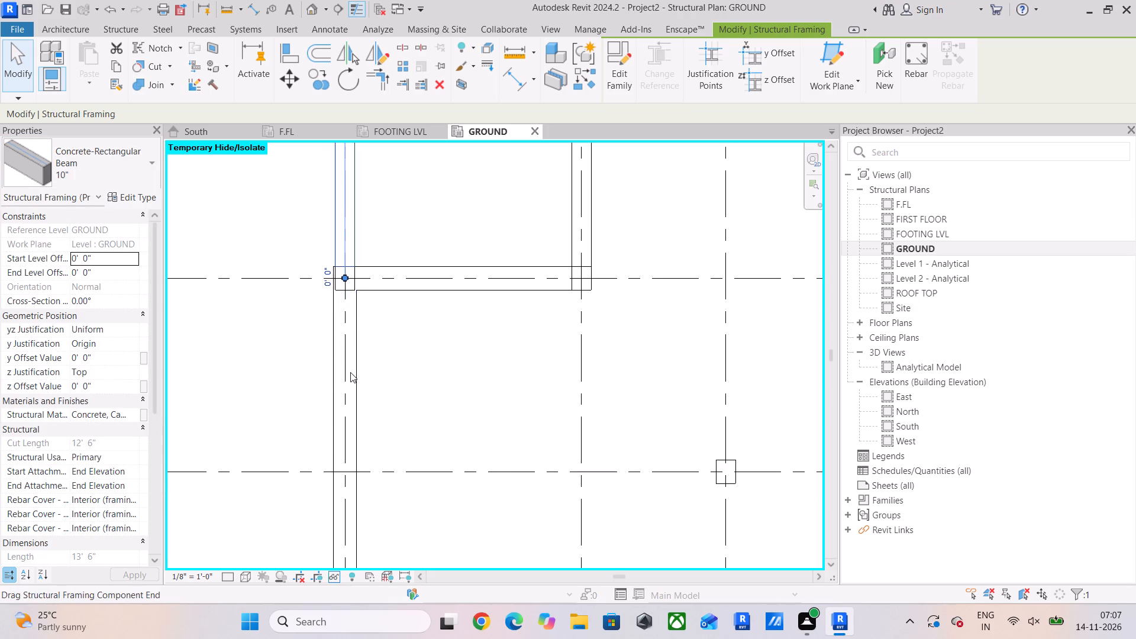
Change the beam on the leftmost grid line between grids 2 and 4 to the 10" concrete beam type.
click(350, 372)
scroll(389, 356, down, 3)
scroll(511, 373, down, 2)
middle_drag(517, 367, 499, 215)
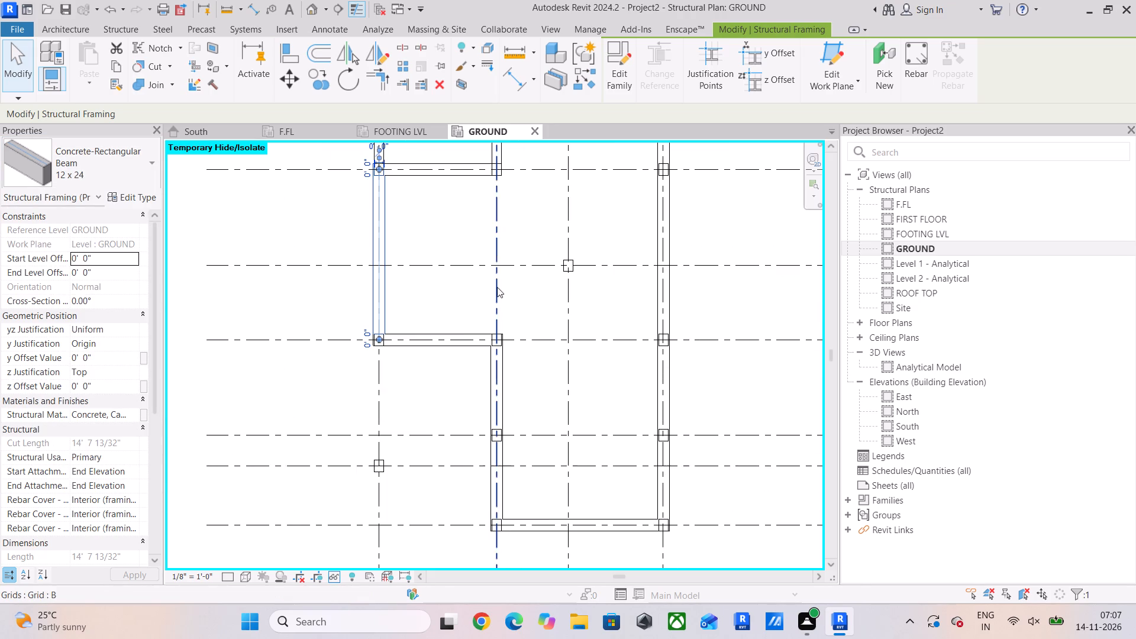
shift+drag(503, 391, 502, 399)
shift+click(500, 466)
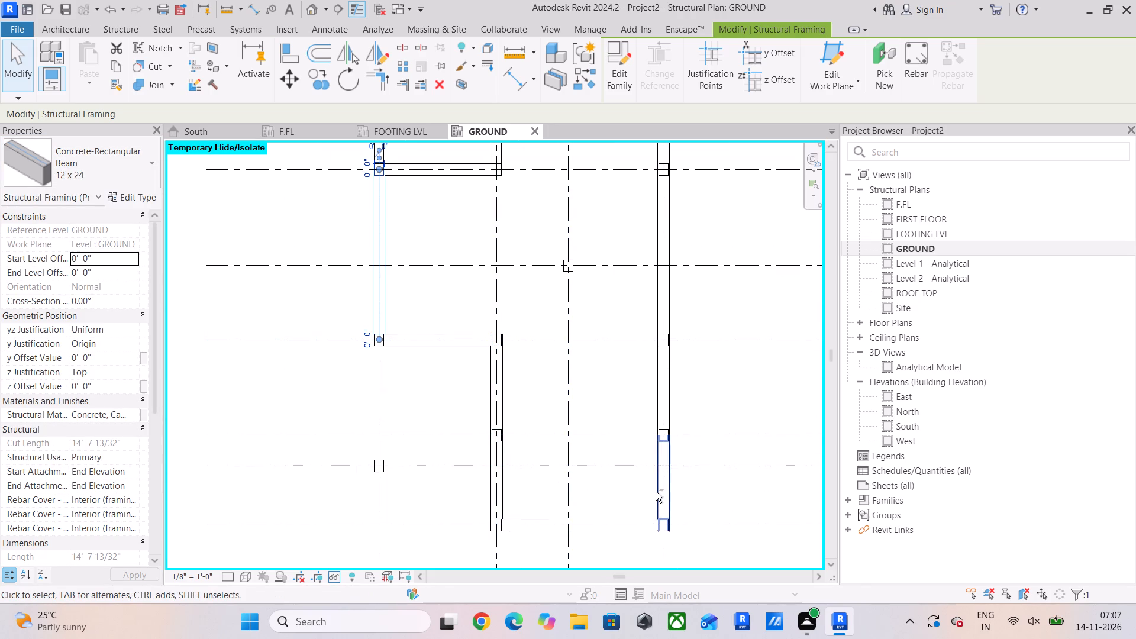
shift+click(656, 490)
shift+click(659, 403)
shift+click(657, 266)
middle_drag(653, 260, 654, 479)
shift+click(655, 311)
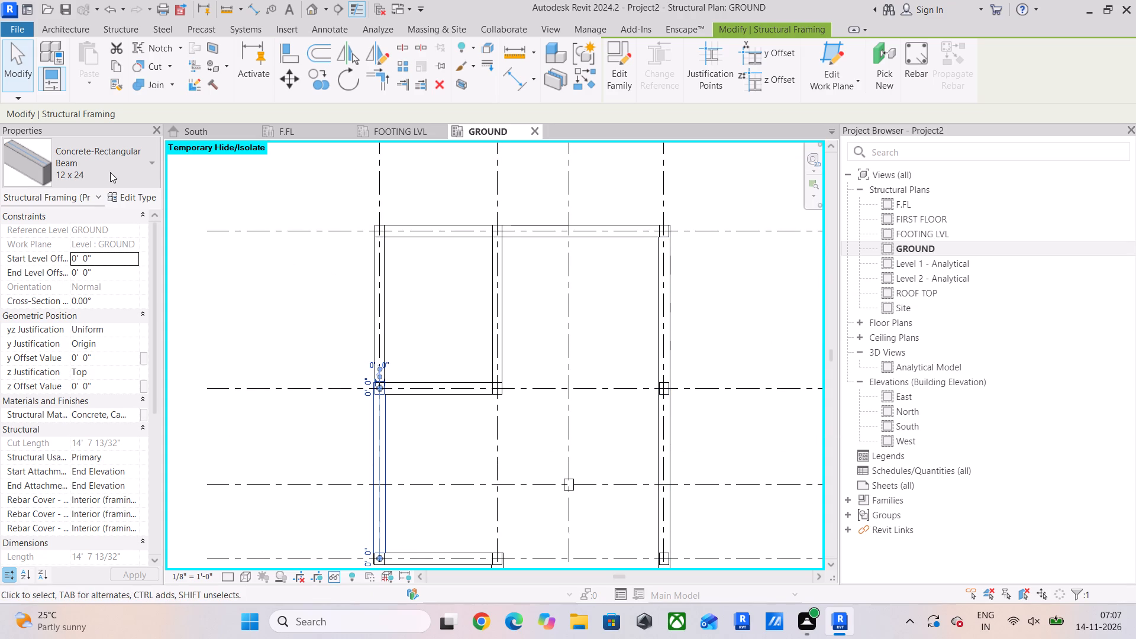
click(113, 172)
click(82, 254)
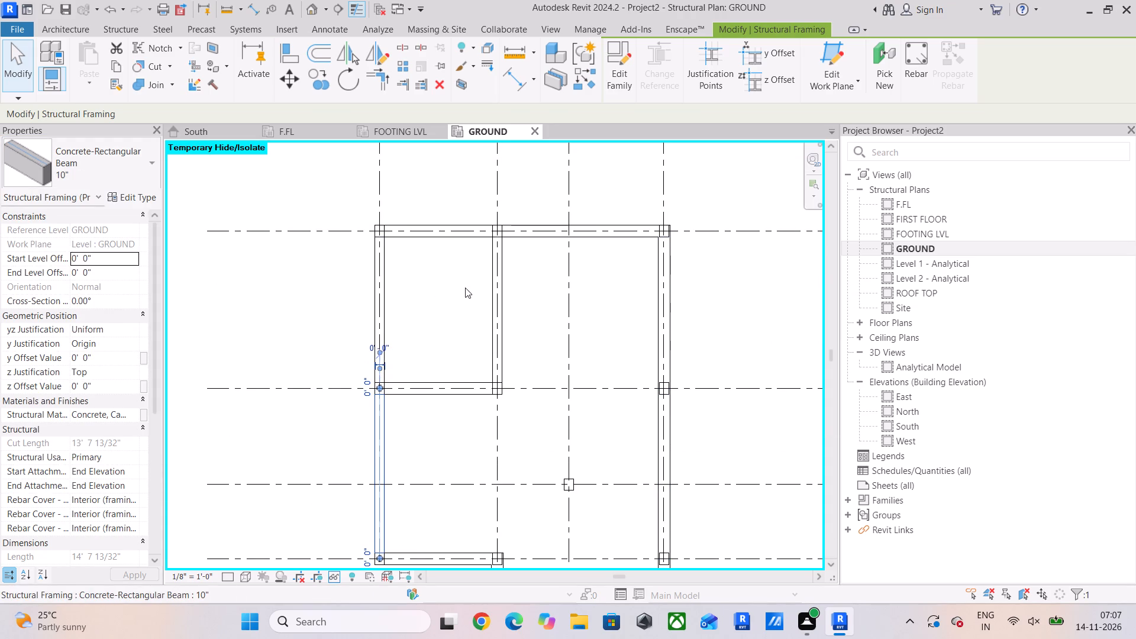
Change the beam on the rightmost grid line between grids 1 and 2 to the 10" concrete beam type.
scroll(463, 290, up, 4)
click(422, 339)
scroll(380, 431, down, 4)
middle_drag(385, 421, 339, 315)
scroll(345, 337, up, 4)
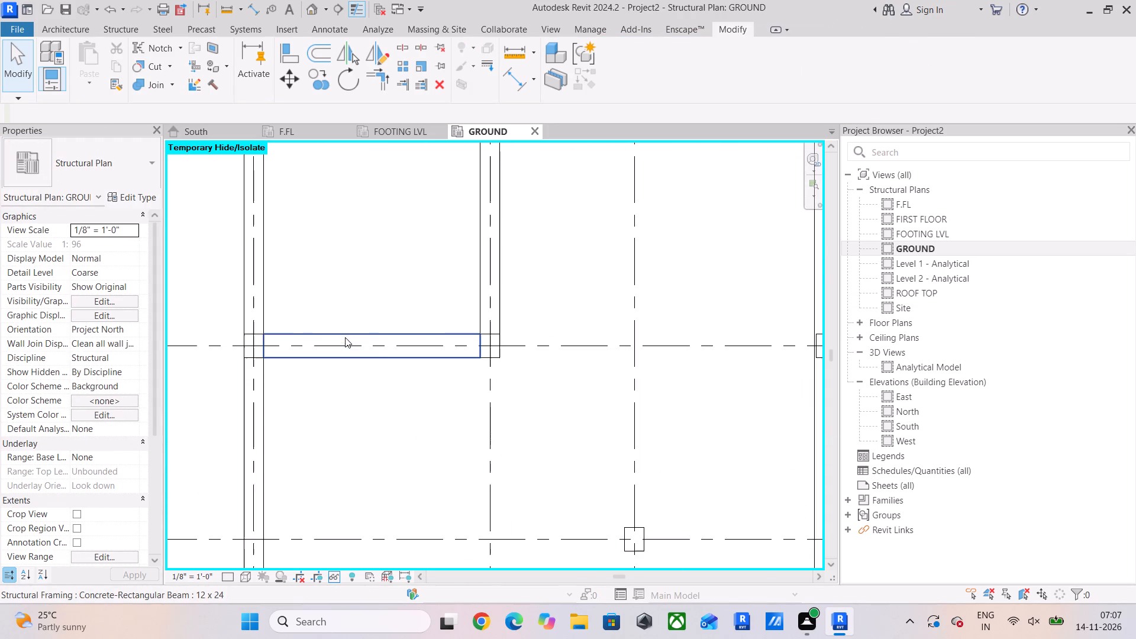
scroll(345, 337, up, 1)
scroll(382, 347, down, 5)
middle_drag(415, 347, 346, 304)
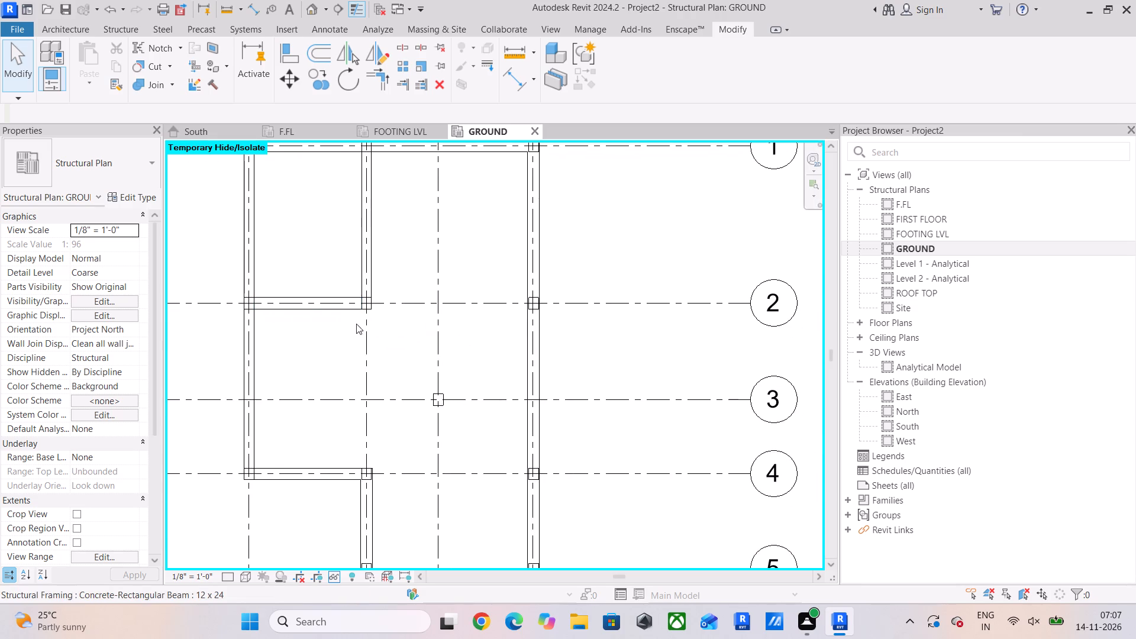
middle_drag(375, 343, 366, 389)
scroll(515, 283, up, 4)
scroll(541, 384, up, 2)
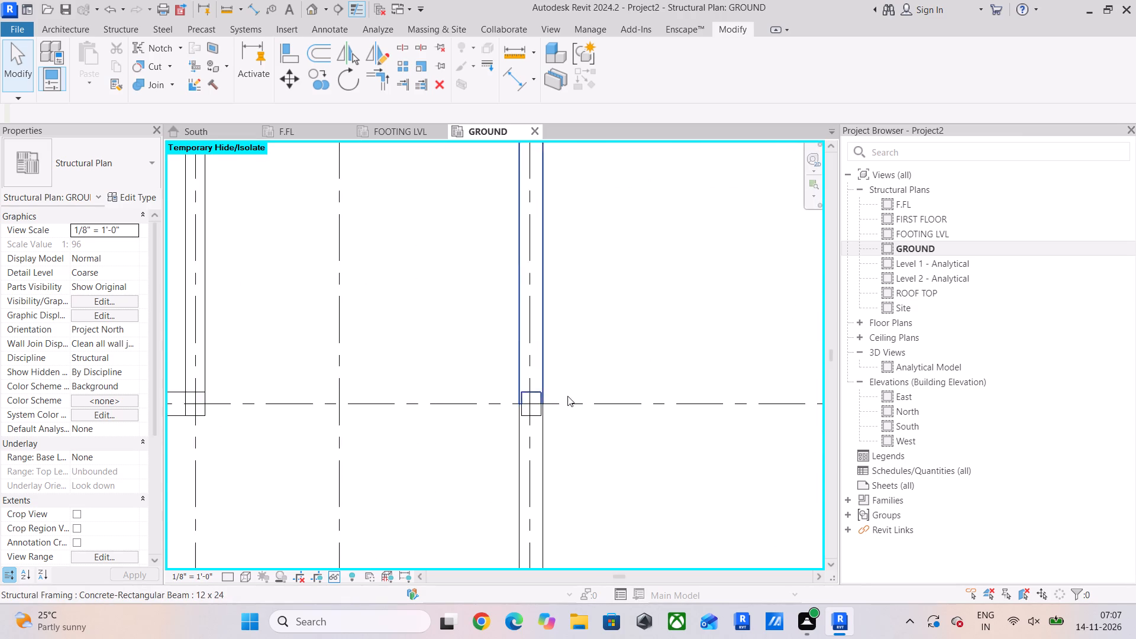
scroll(567, 396, up, 4)
scroll(522, 431, up, 5)
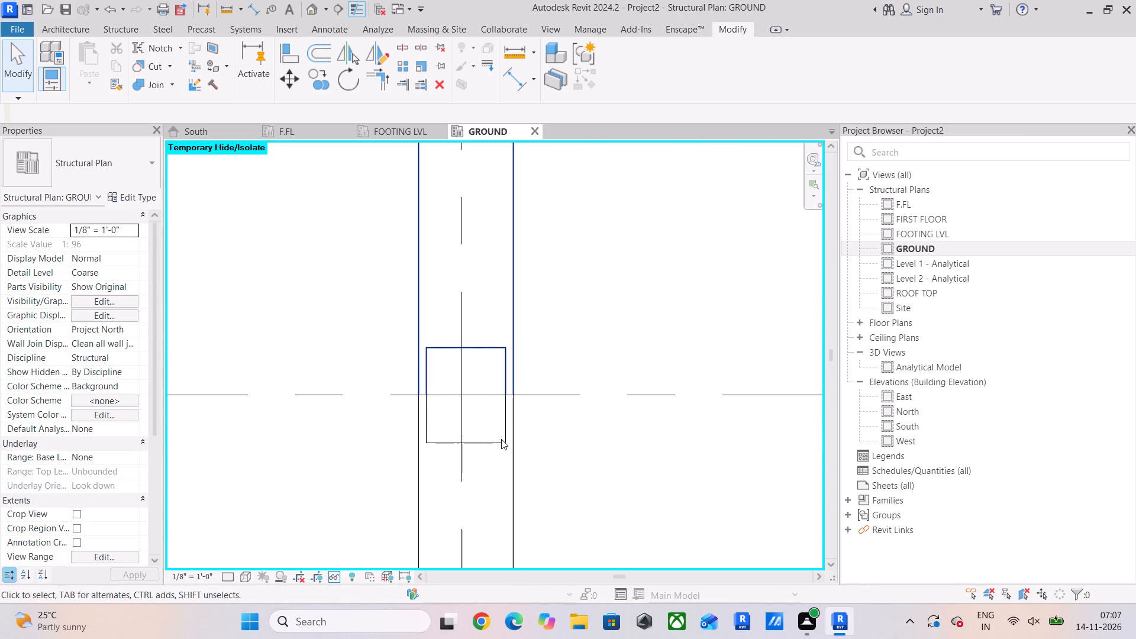
click(521, 209)
click(512, 213)
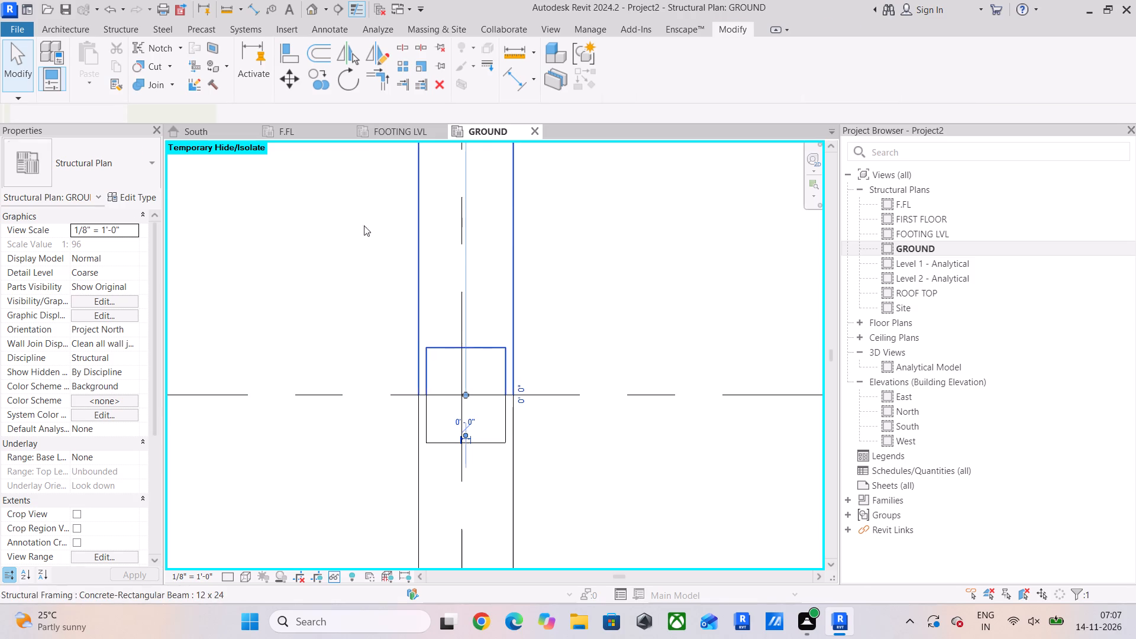
click(143, 171)
click(87, 248)
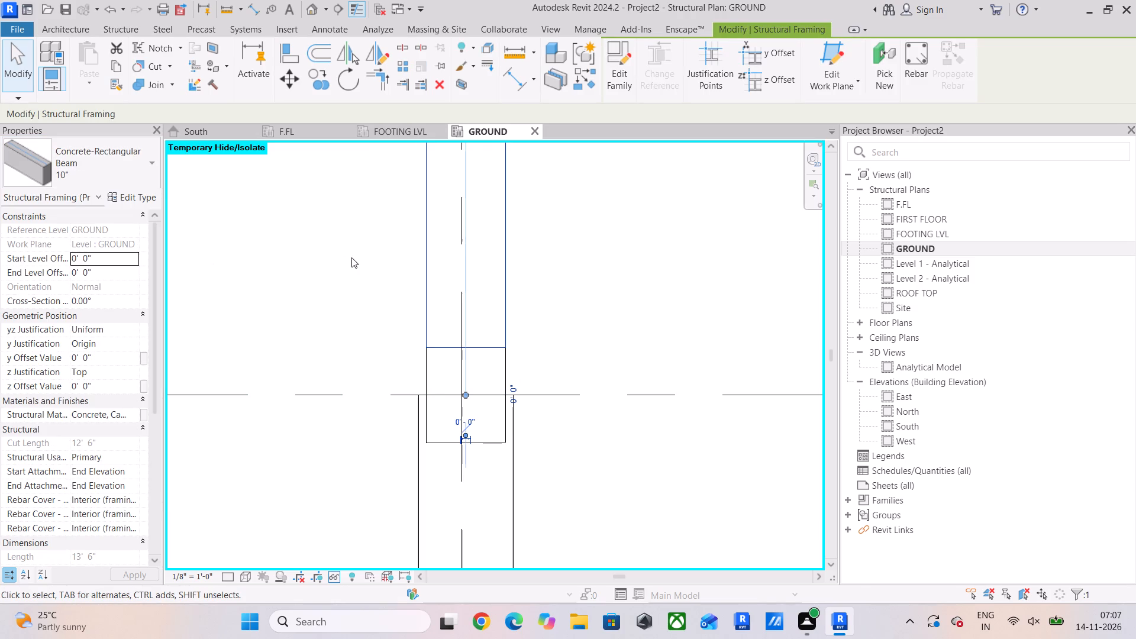
Change the beam on the rightmost grid line between grids 2 and 4 to the 10" concrete beam type.
click(420, 463)
click(122, 166)
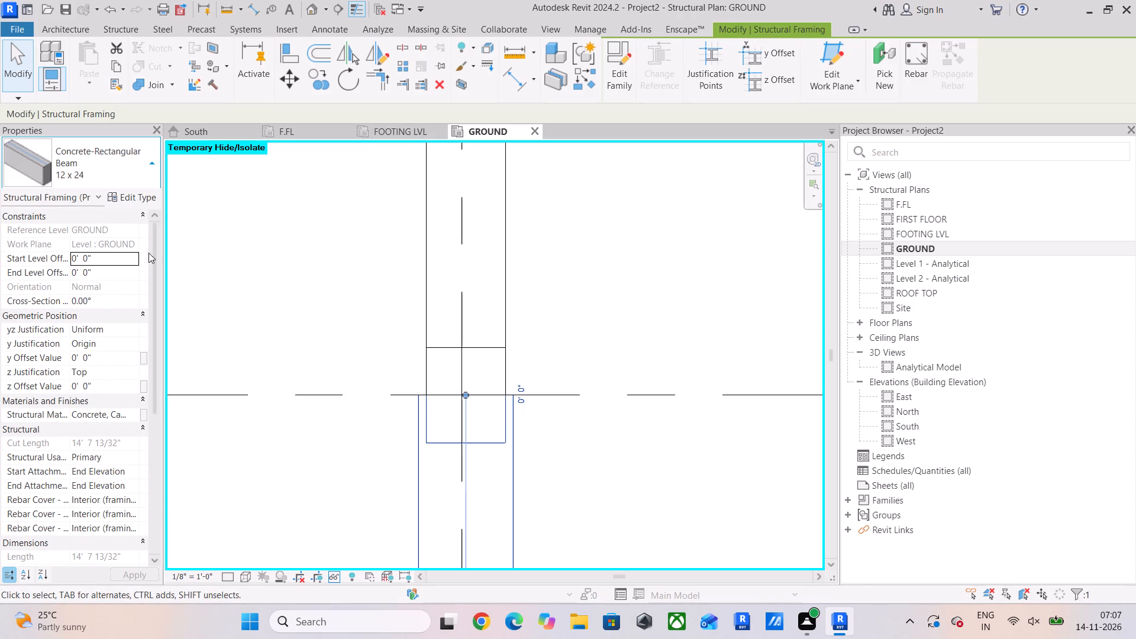
click(104, 247)
Change the four beams between grids 4 and 7 on the second and rightmost lettered grid lines to the 10" concrete beam type.
scroll(353, 247, down, 12)
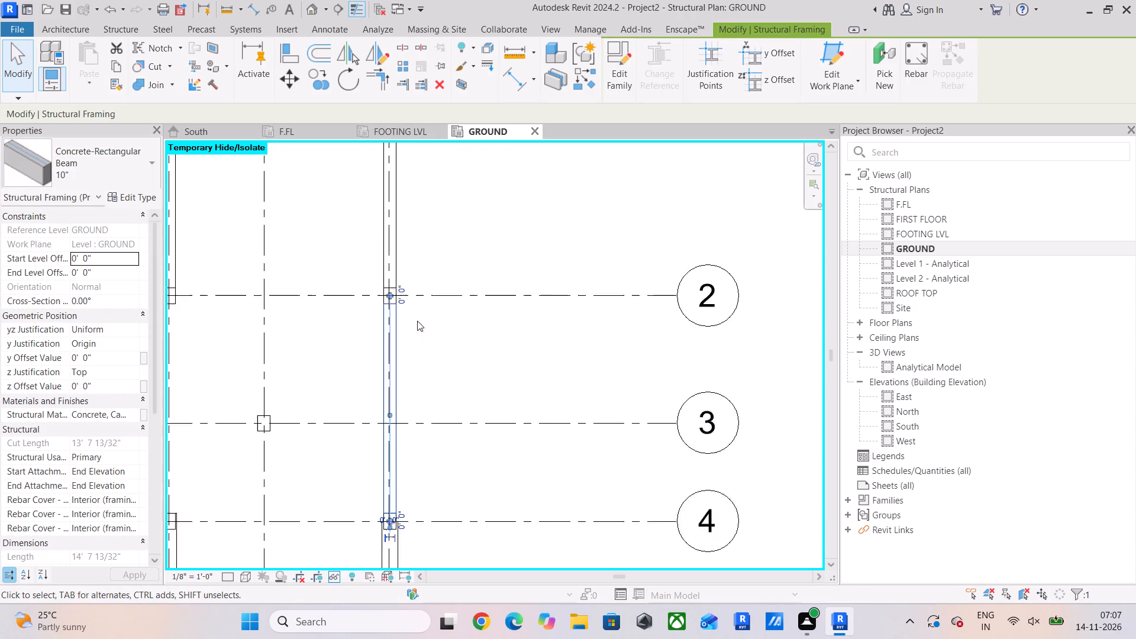
scroll(417, 321, down, 5)
middle_drag(450, 324, 499, 197)
scroll(501, 338, up, 5)
scroll(422, 337, up, 5)
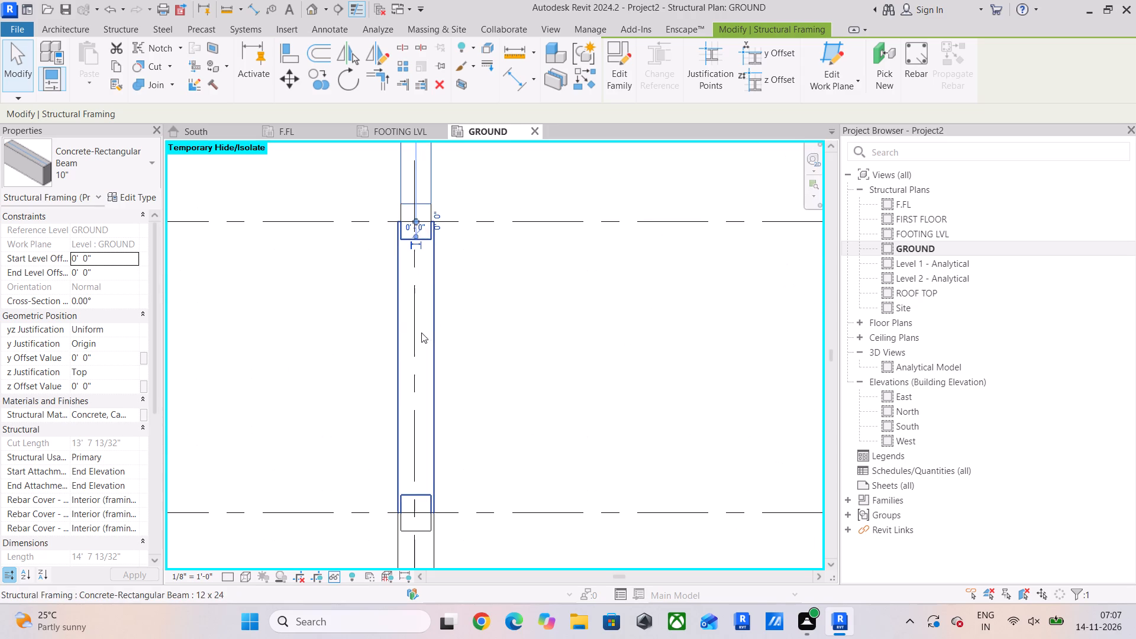
click(429, 323)
scroll(463, 372, down, 5)
middle_drag(472, 360, 531, 138)
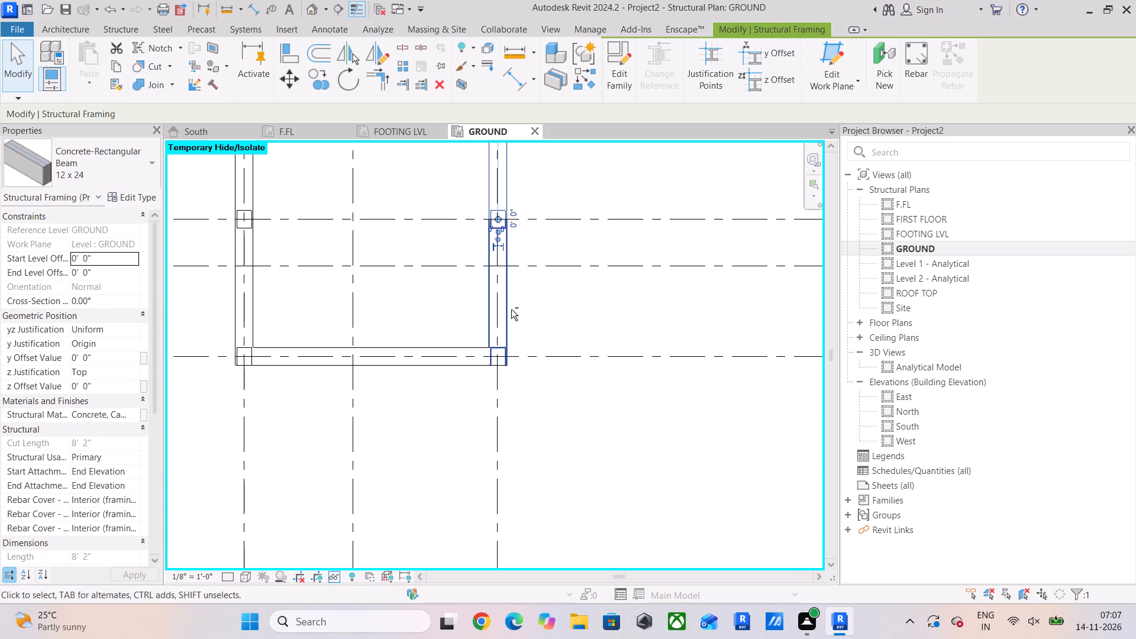
shift+click(511, 308)
shift+click(253, 296)
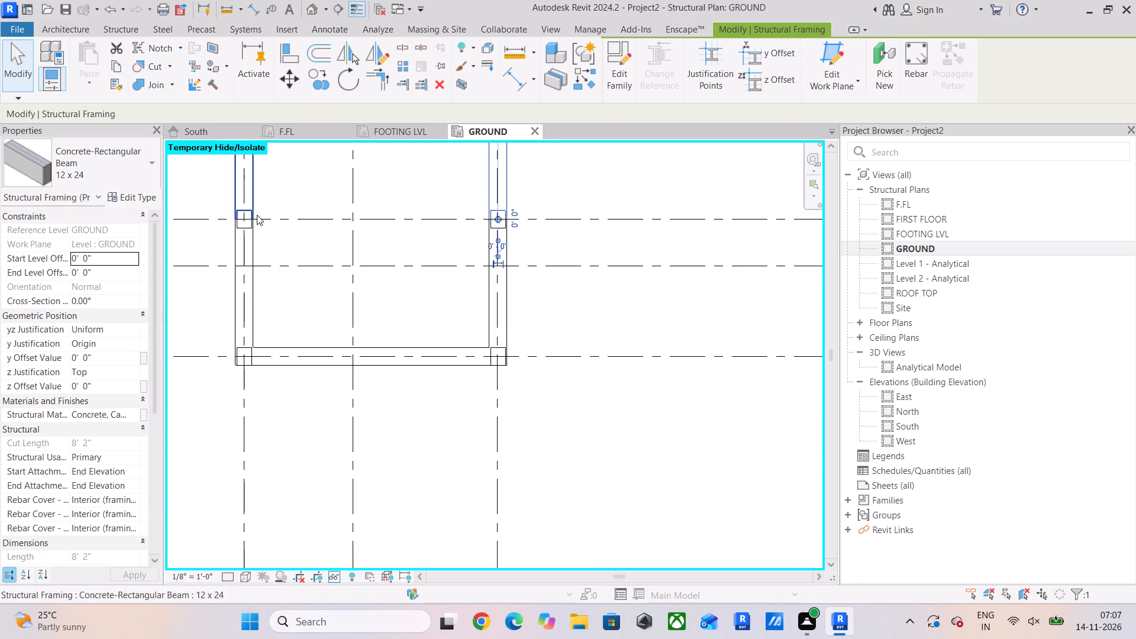
shift+click(258, 183)
middle_drag(271, 186, 369, 415)
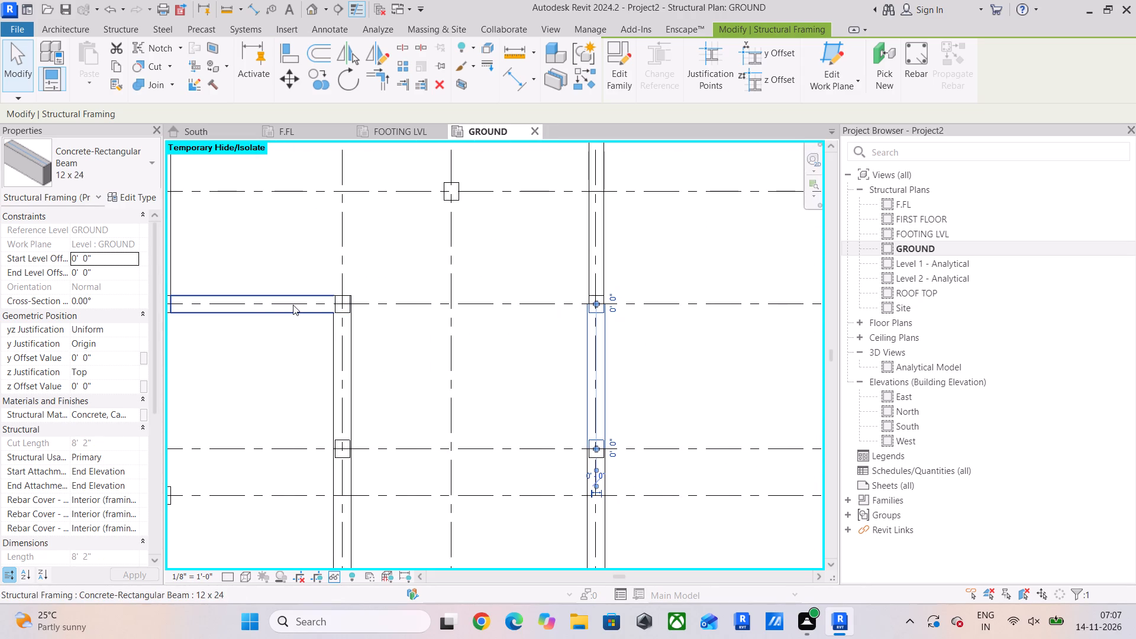
shift+click(354, 377)
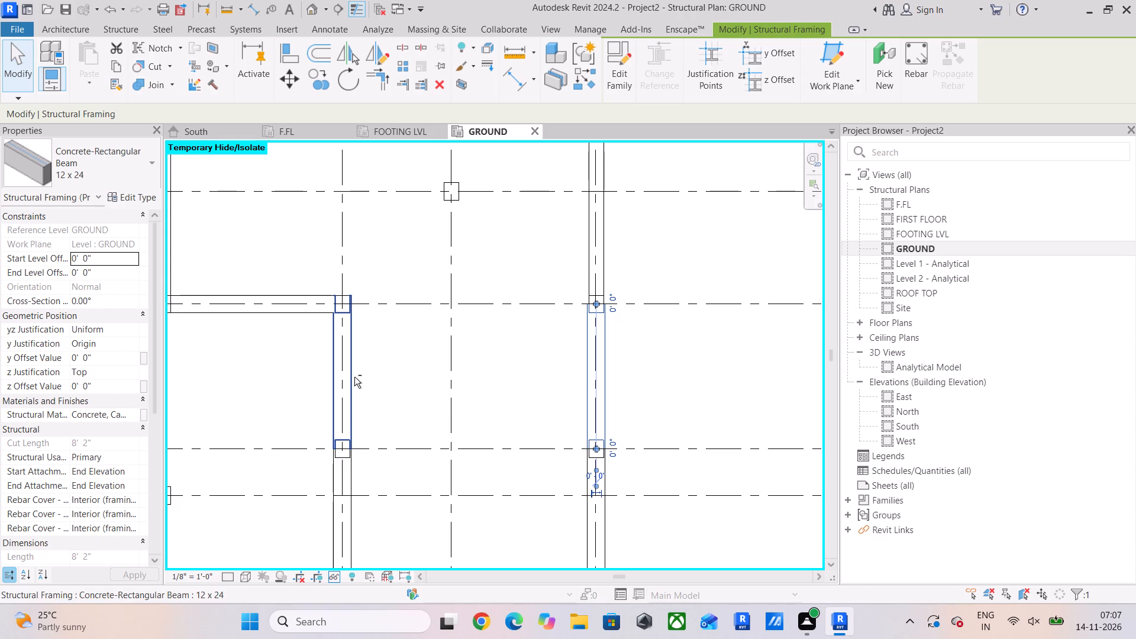
ctrl+click(354, 377)
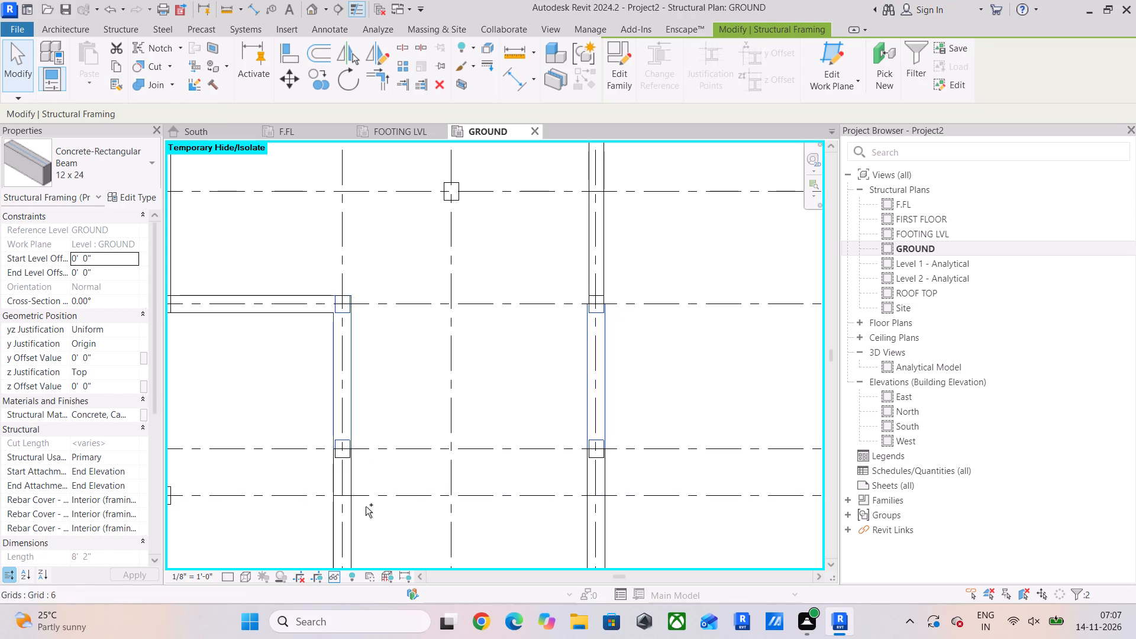
ctrl+click(353, 517)
ctrl+click(585, 532)
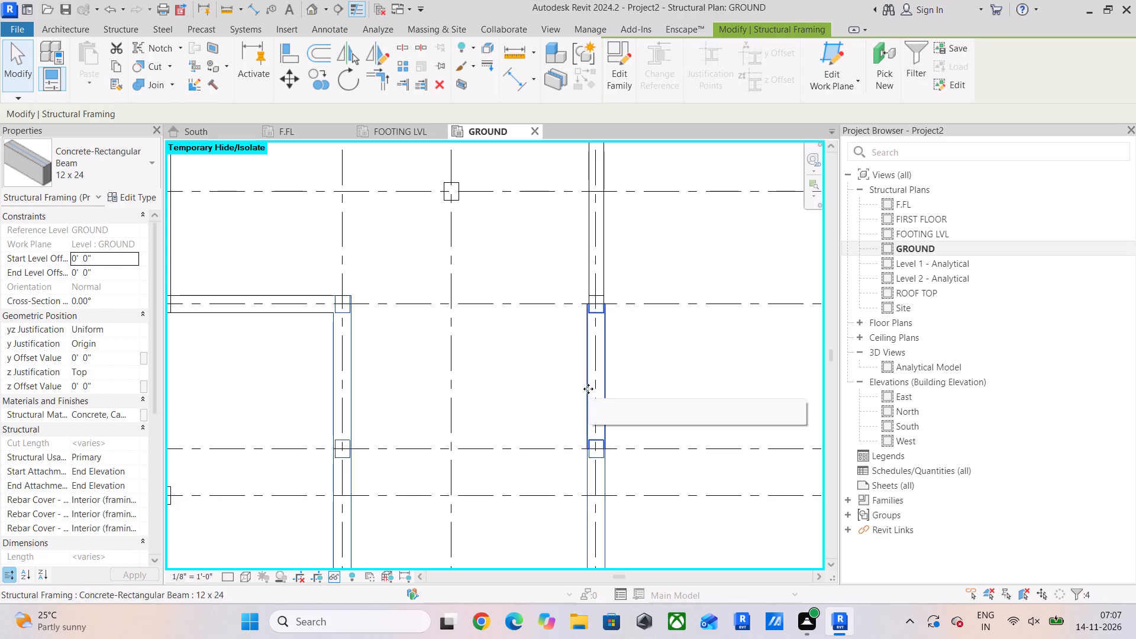
ctrl+click(588, 389)
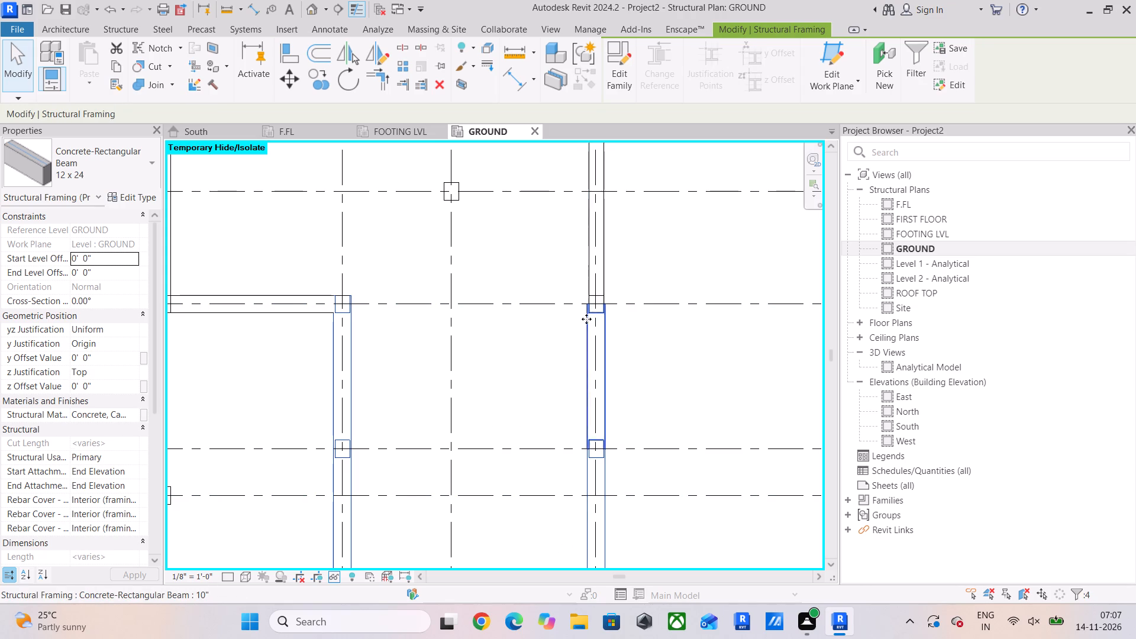
scroll(563, 401, down, 4)
middle_drag(563, 401, 580, 311)
middle_drag(395, 271, 396, 377)
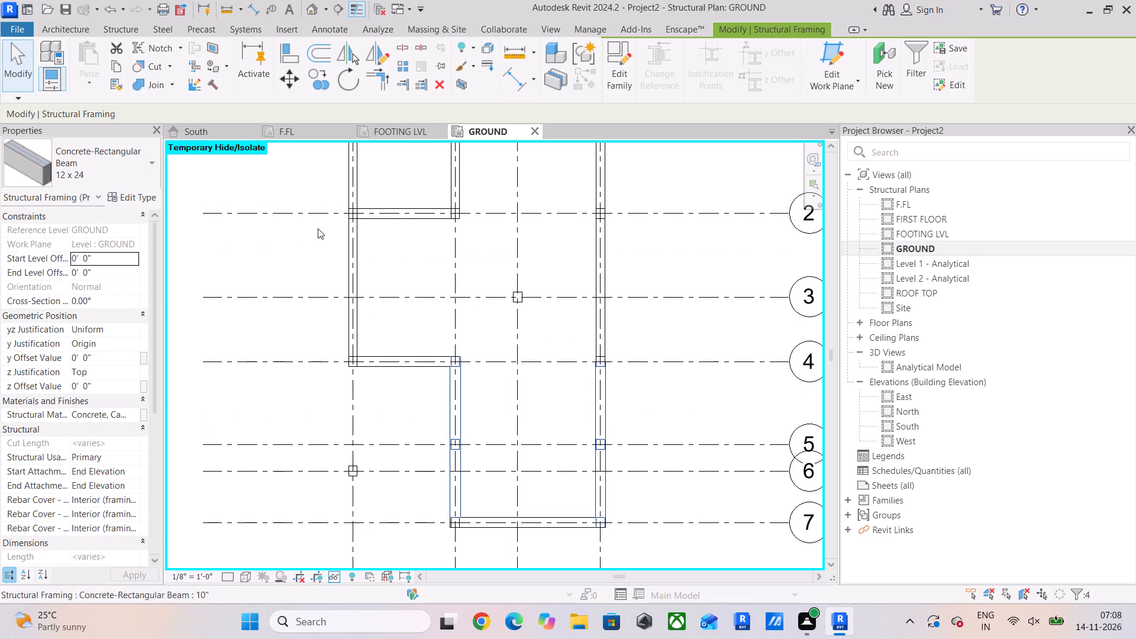
click(133, 178)
click(83, 254)
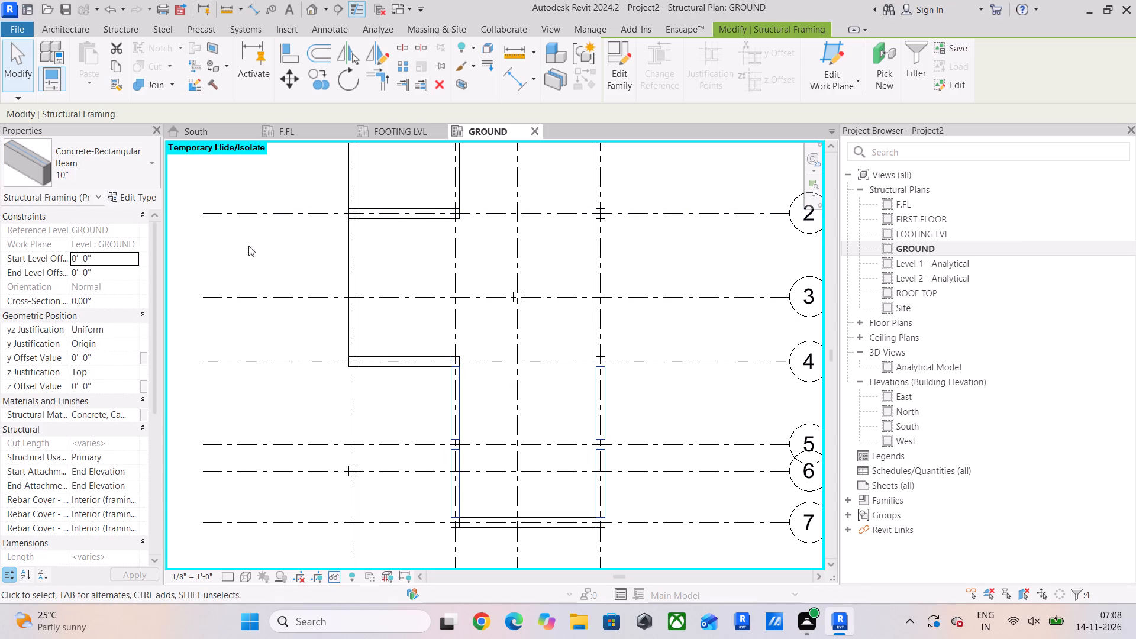
scroll(483, 484, up, 5)
click(501, 340)
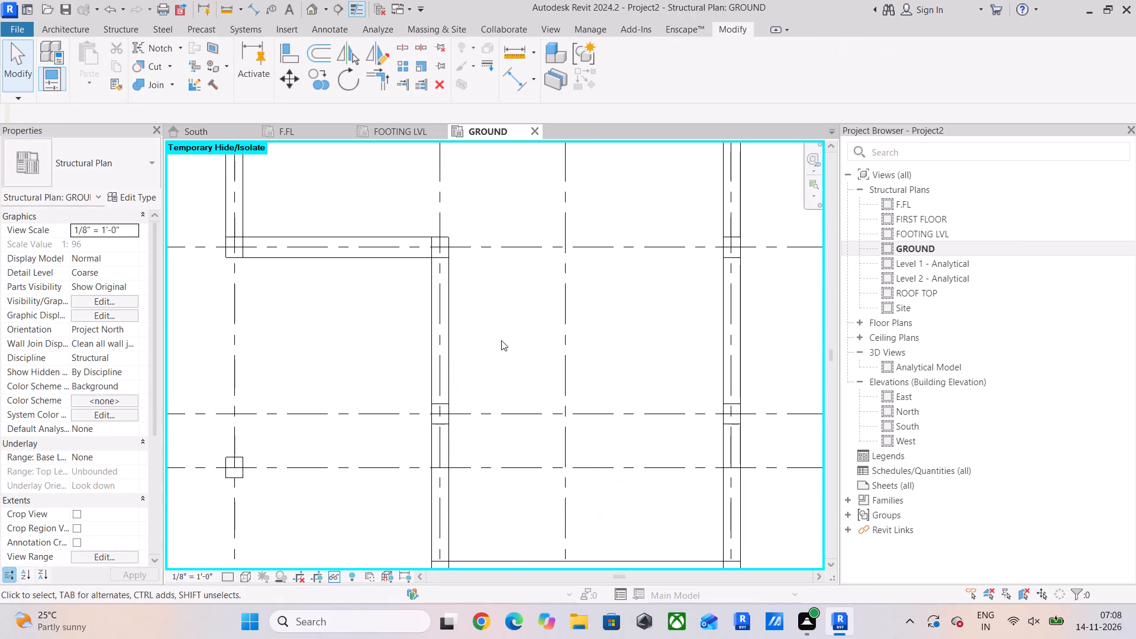
Examine the beam layout between grids 1 and 7 for columns and bays still without beams.
scroll(501, 340, down, 6)
middle_drag(501, 338, 504, 363)
scroll(428, 327, up, 5)
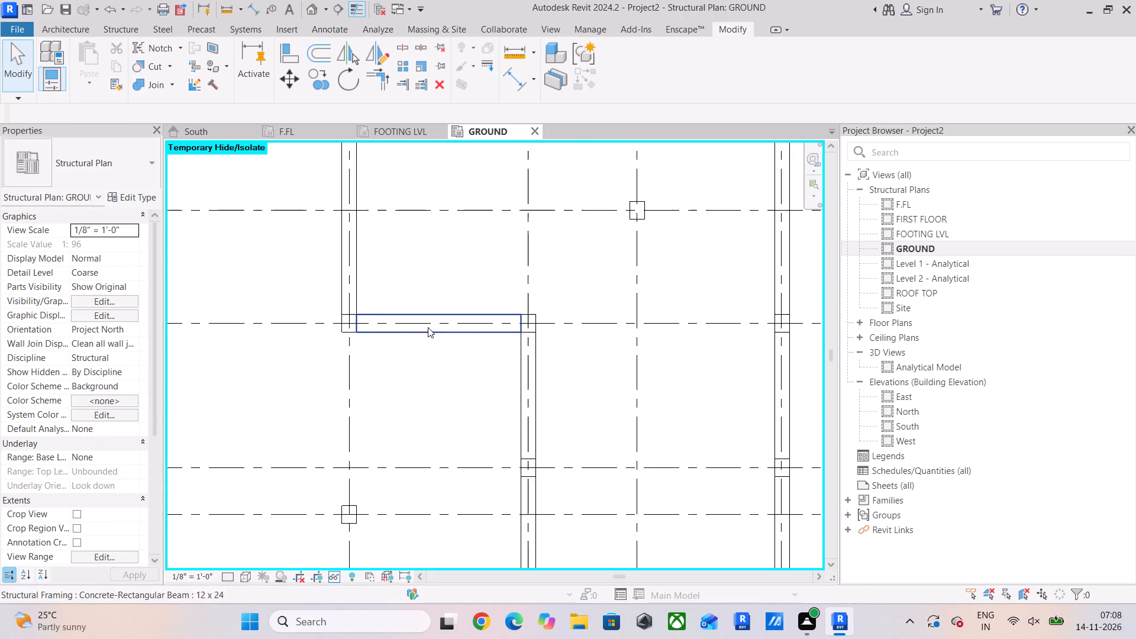
scroll(453, 366, up, 4)
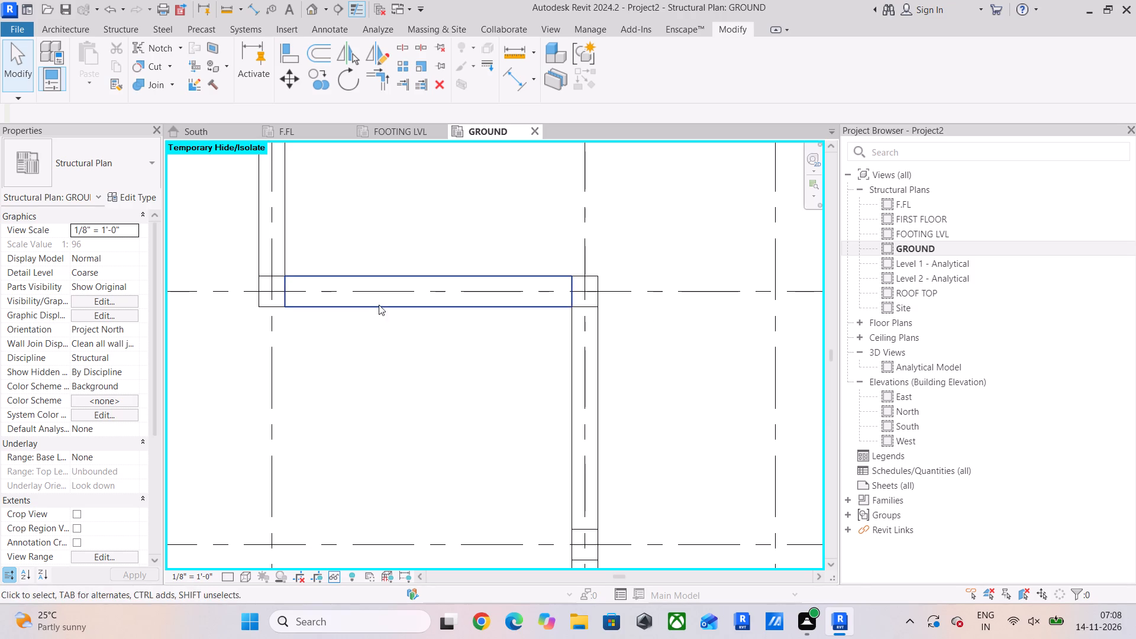
scroll(566, 346, down, 6)
middle_drag(600, 340, 540, 514)
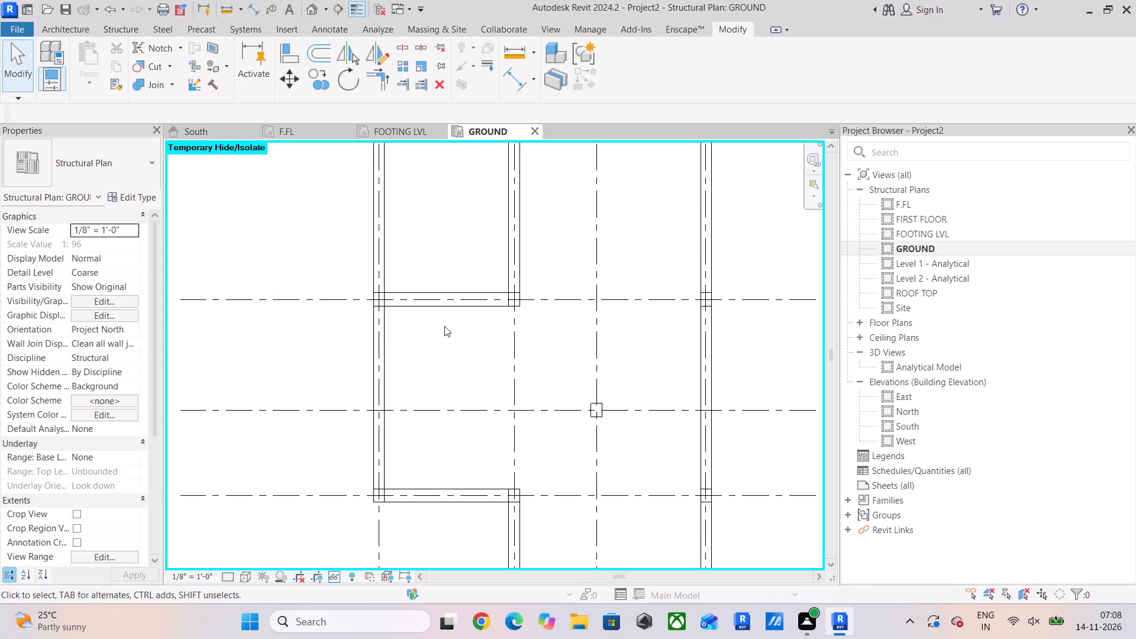
middle_drag(488, 316, 486, 424)
scroll(467, 248, up, 4)
scroll(467, 249, down, 5)
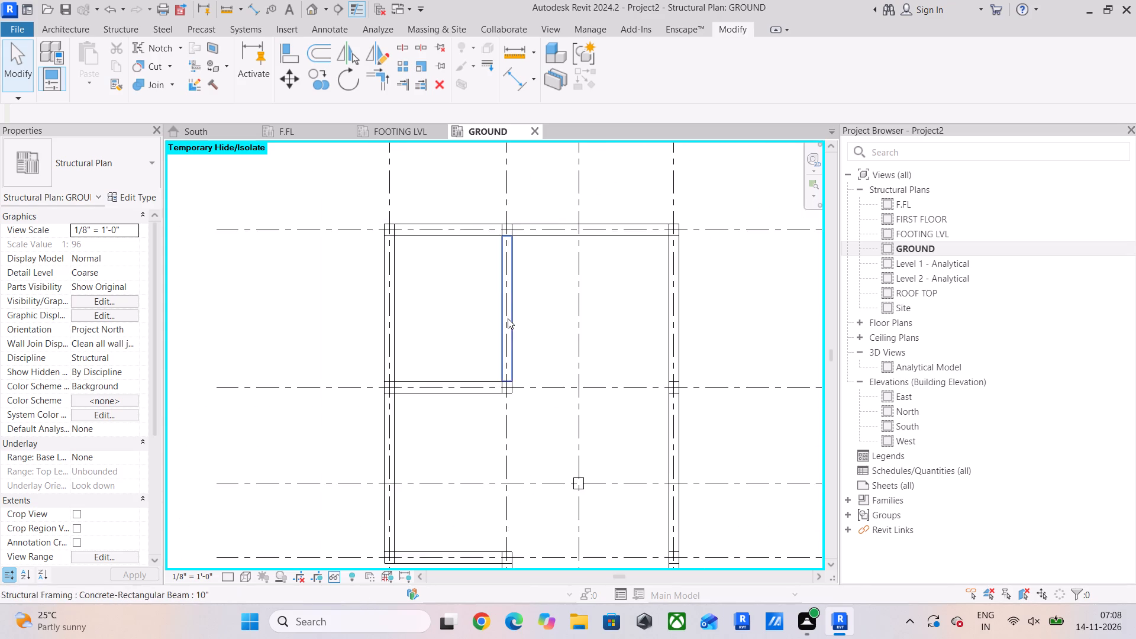
middle_drag(520, 348, 493, 274)
middle_drag(542, 317, 509, 234)
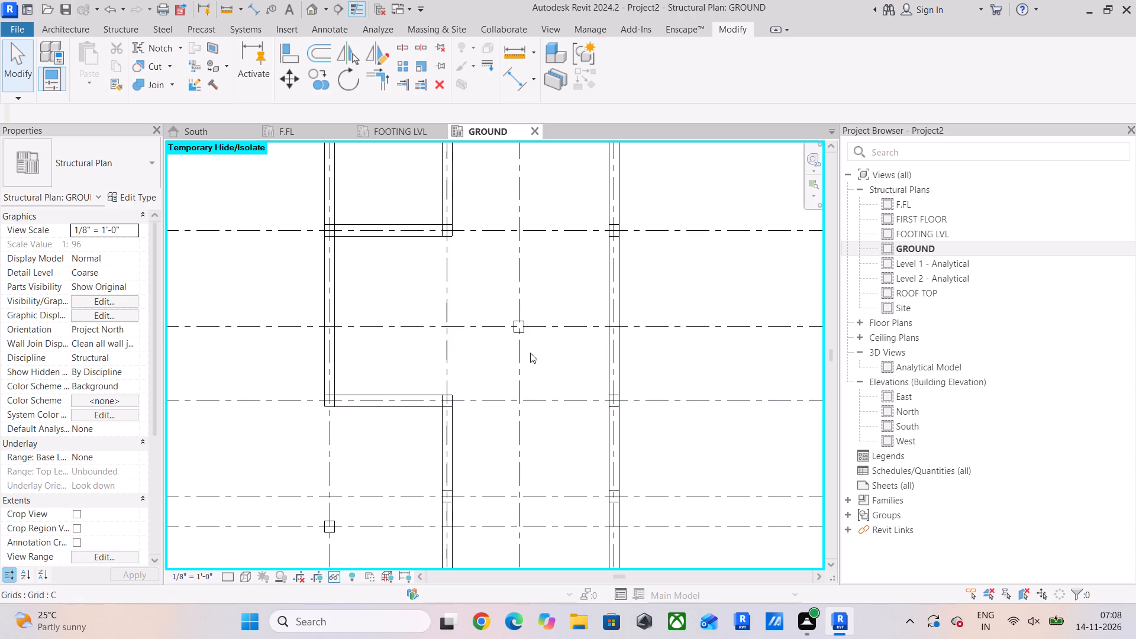
Place a 12 x 24 concrete beam along grid 4 from the second lettered grid line's column to the rightmost column.
scroll(530, 353, up, 3)
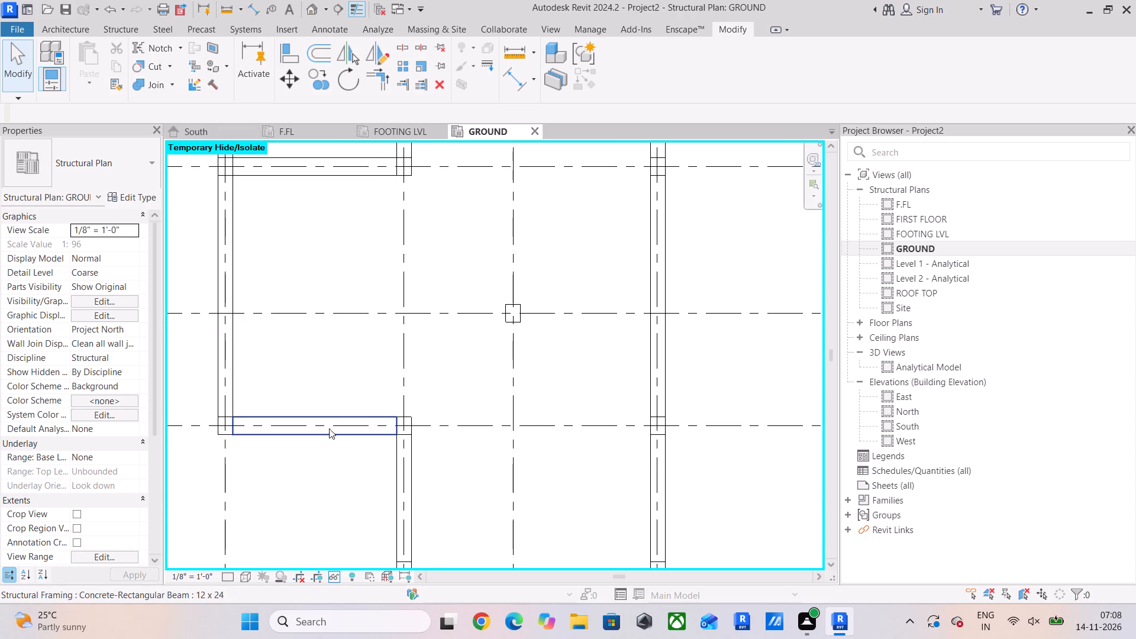
click(323, 438)
click(586, 81)
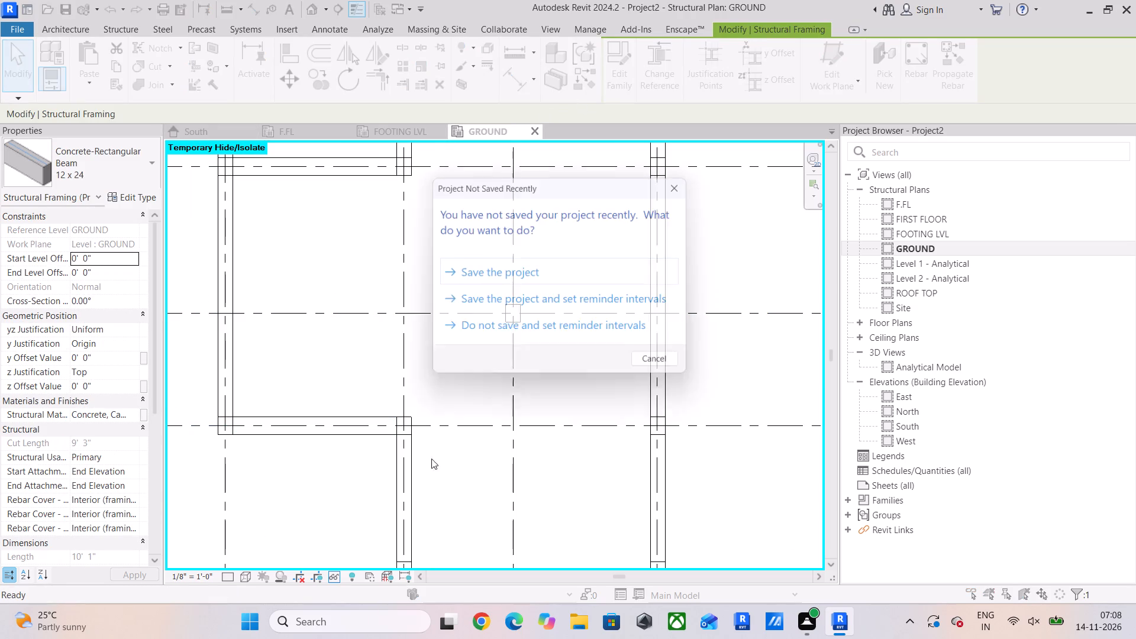
click(686, 188)
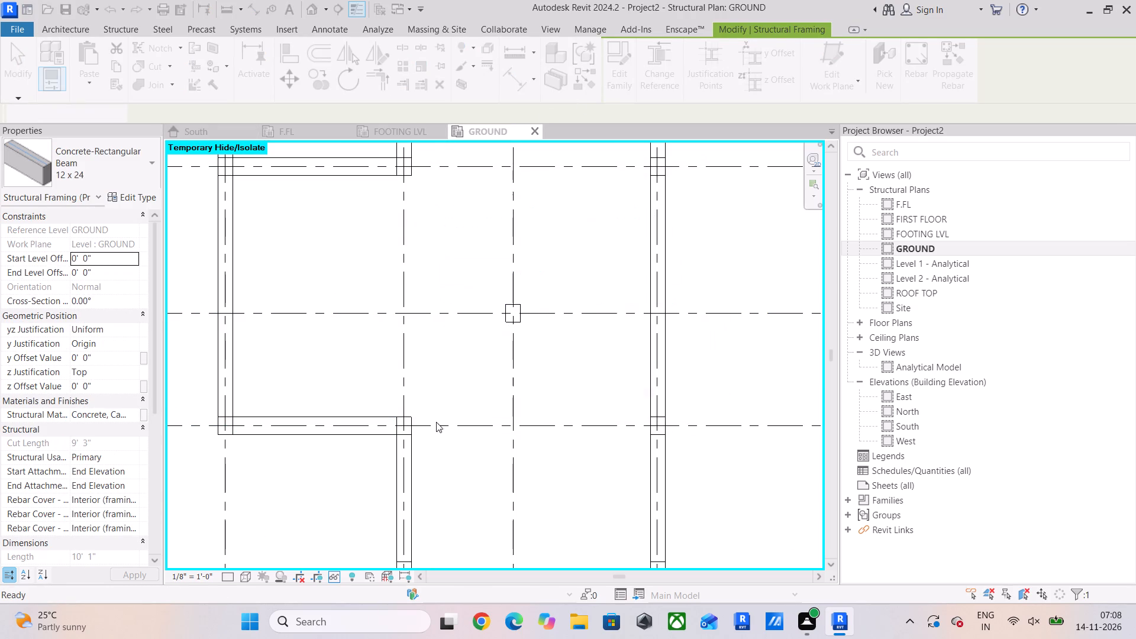
click(405, 427)
middle_drag(617, 423, 455, 428)
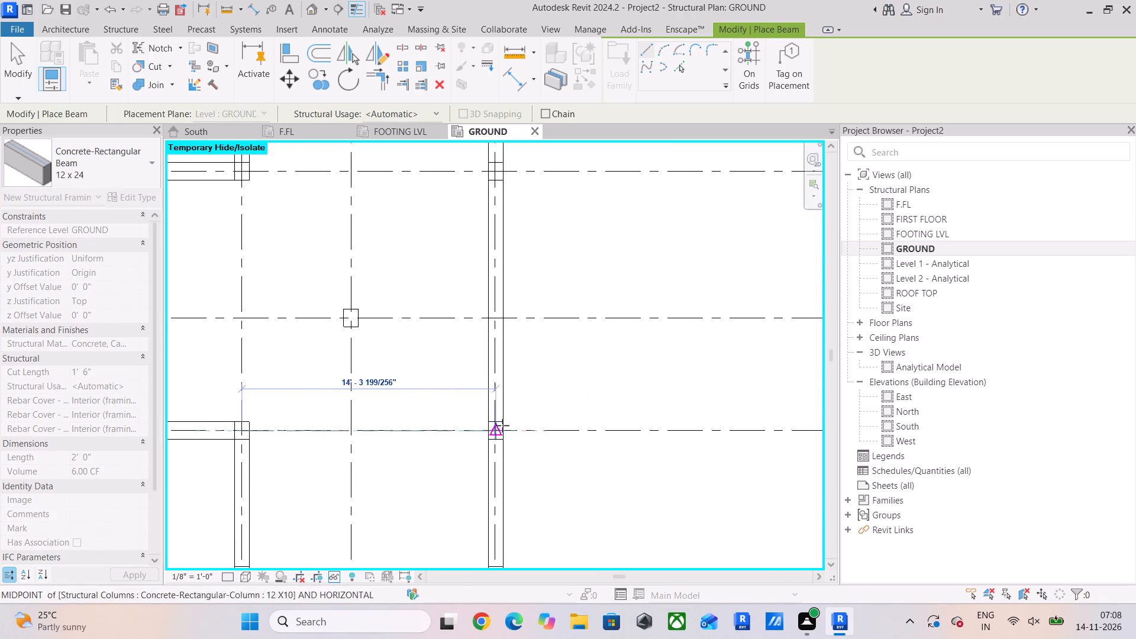
click(495, 430)
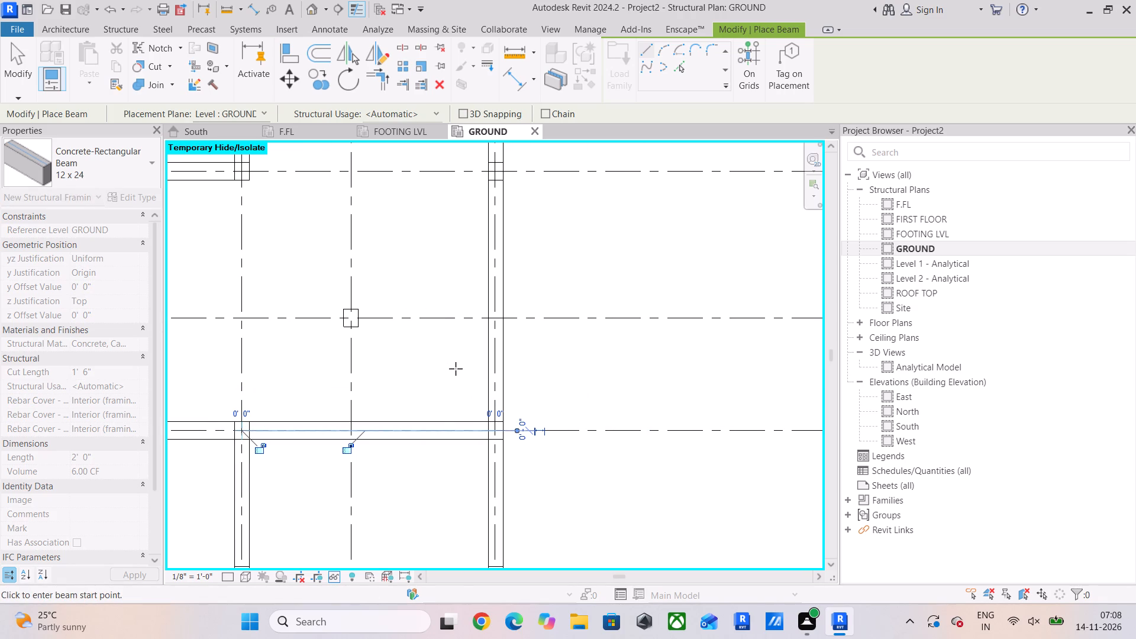
Place a 12 x 24 concrete beam along grid 3 from the column on grid C to the beam on the rightmost grid line.
scroll(354, 282, up, 4)
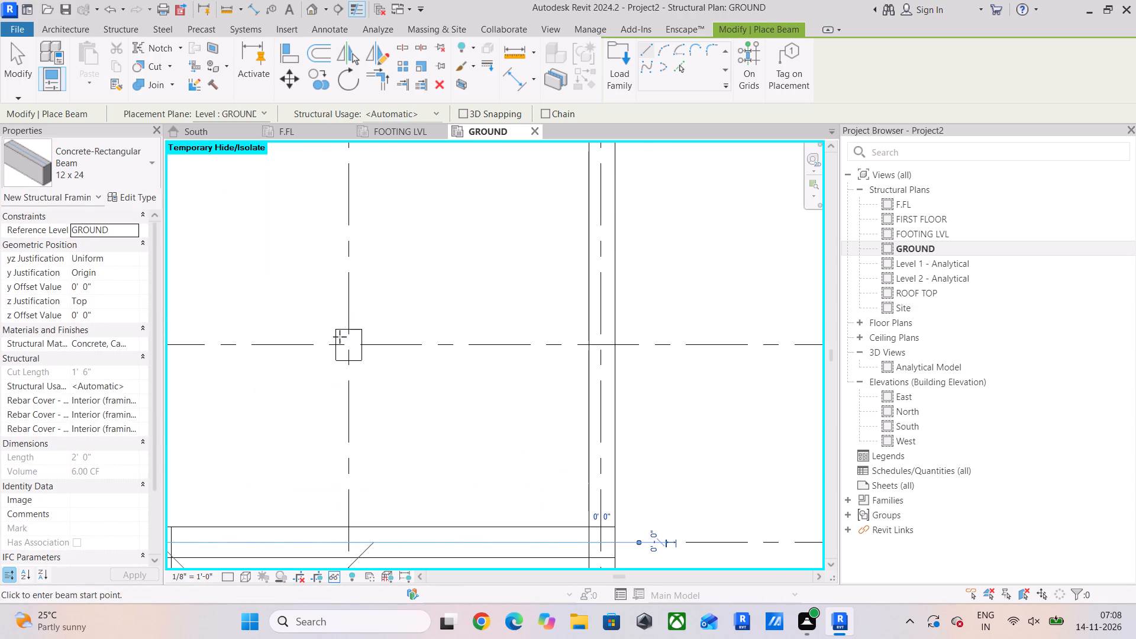
click(345, 346)
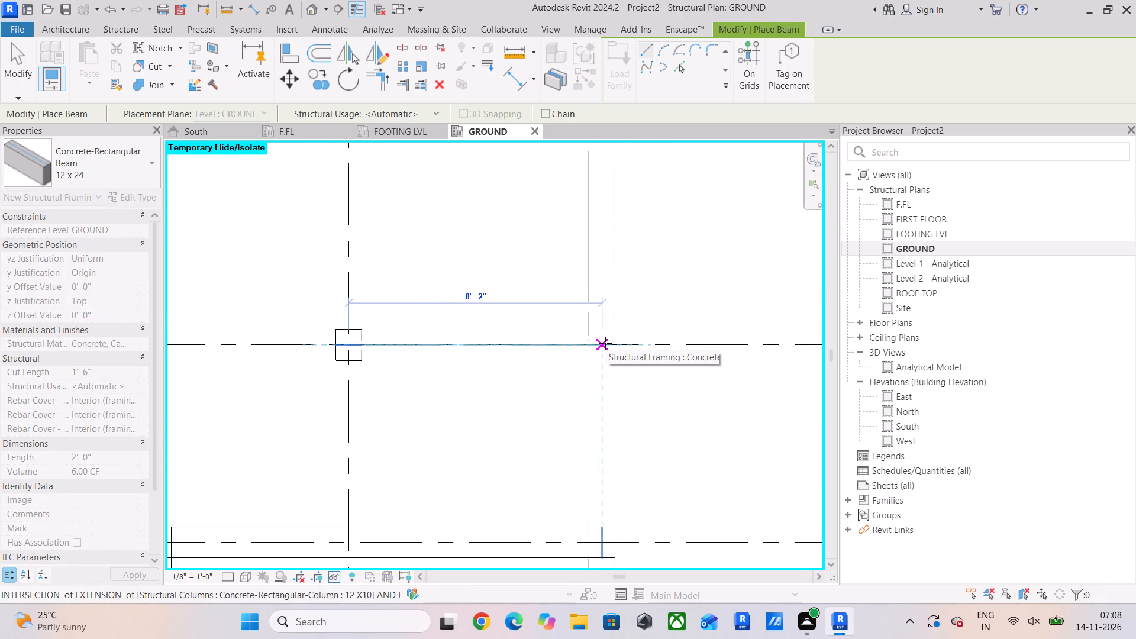
click(605, 343)
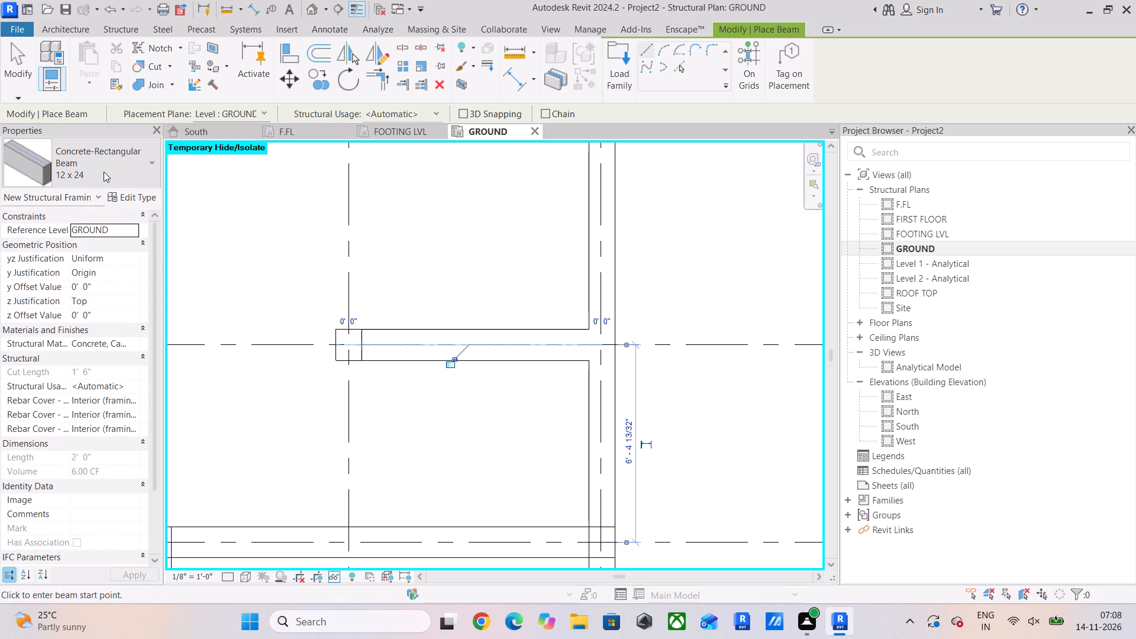
Place a 10" concrete beam along grid C from the grid 3 column down to the grid 4 beam.
click(104, 172)
scroll(96, 253, up, 4)
click(96, 253)
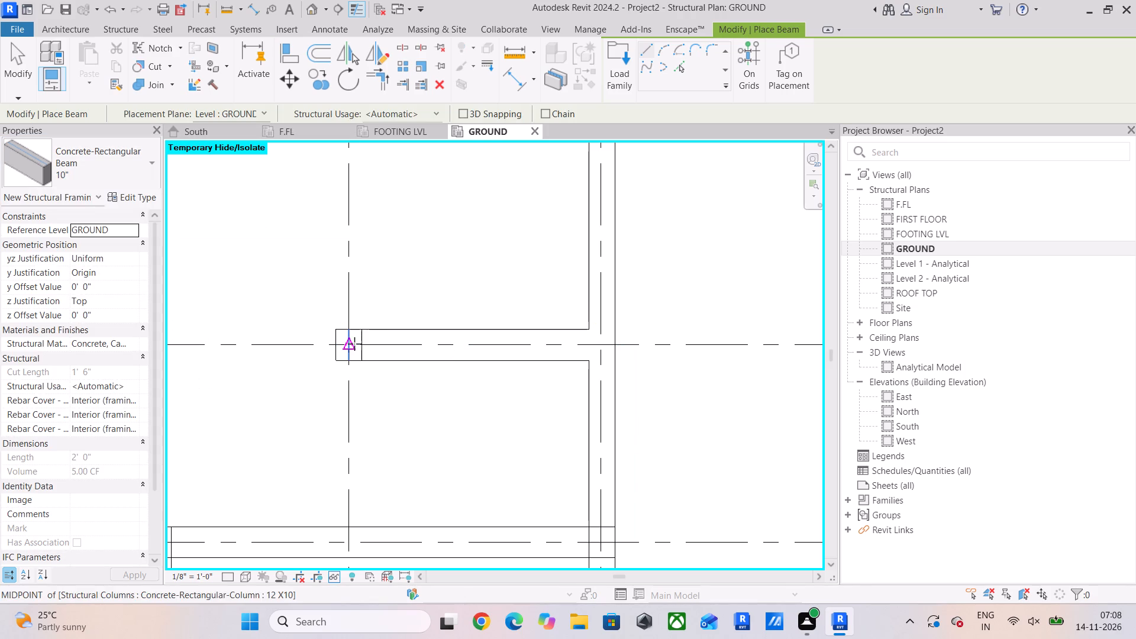
click(351, 344)
click(348, 542)
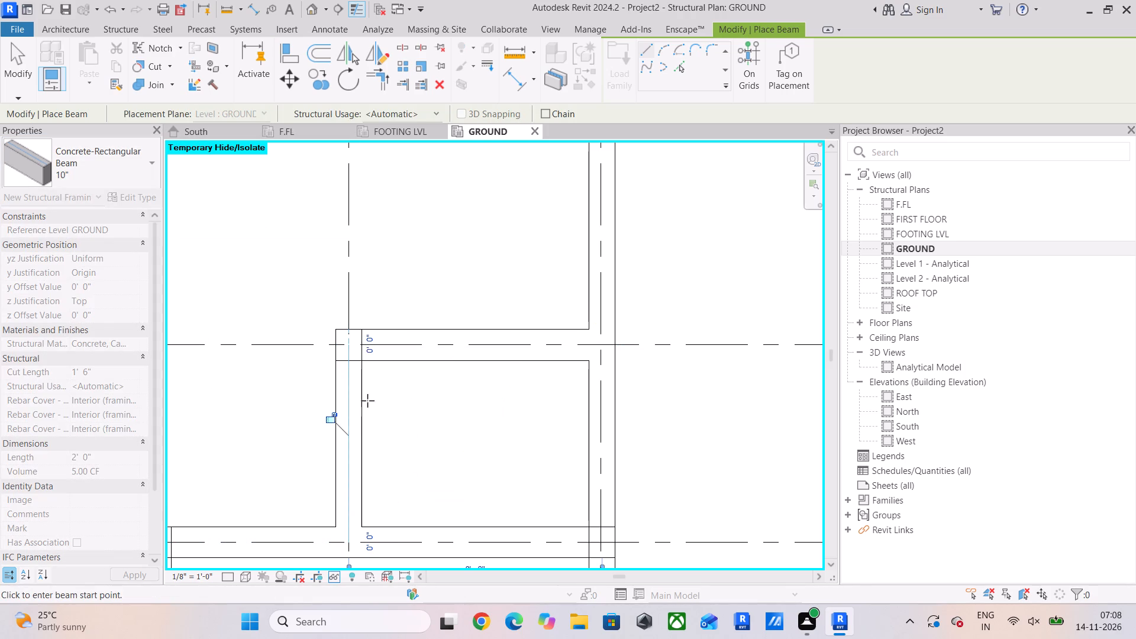
click(15, 60)
Place a 12 x 24 concrete beam along grid 2 from the second lettered grid line's column to the rightmost column.
scroll(321, 424, down, 5)
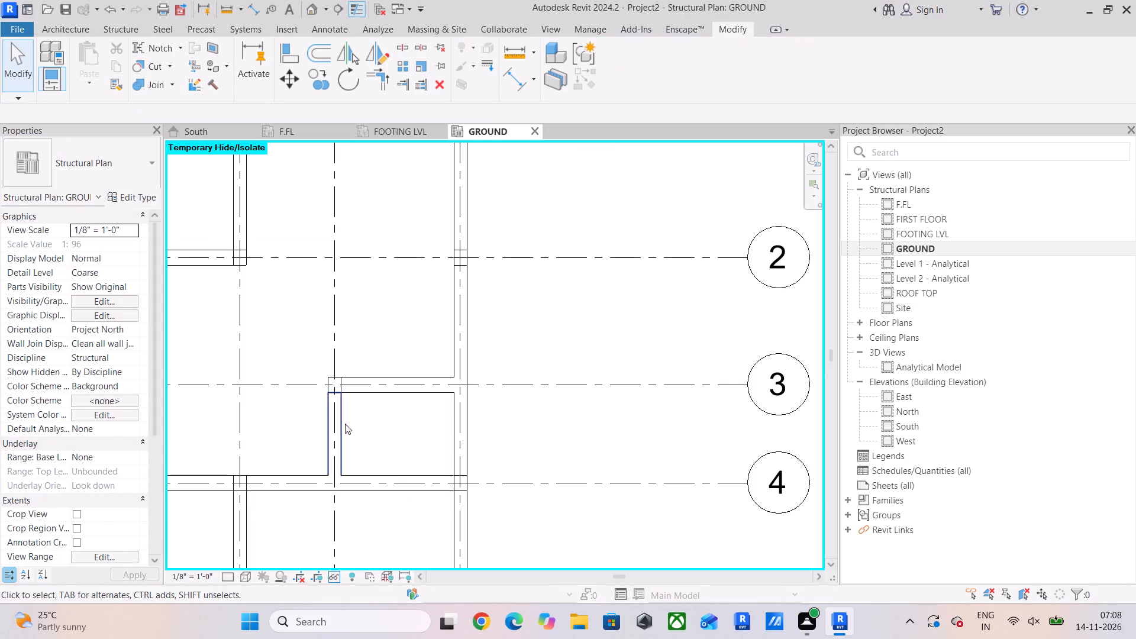
middle_drag(357, 424, 430, 395)
scroll(435, 399, down, 3)
middle_drag(447, 408, 470, 460)
scroll(485, 448, down, 2)
middle_drag(485, 448, 485, 460)
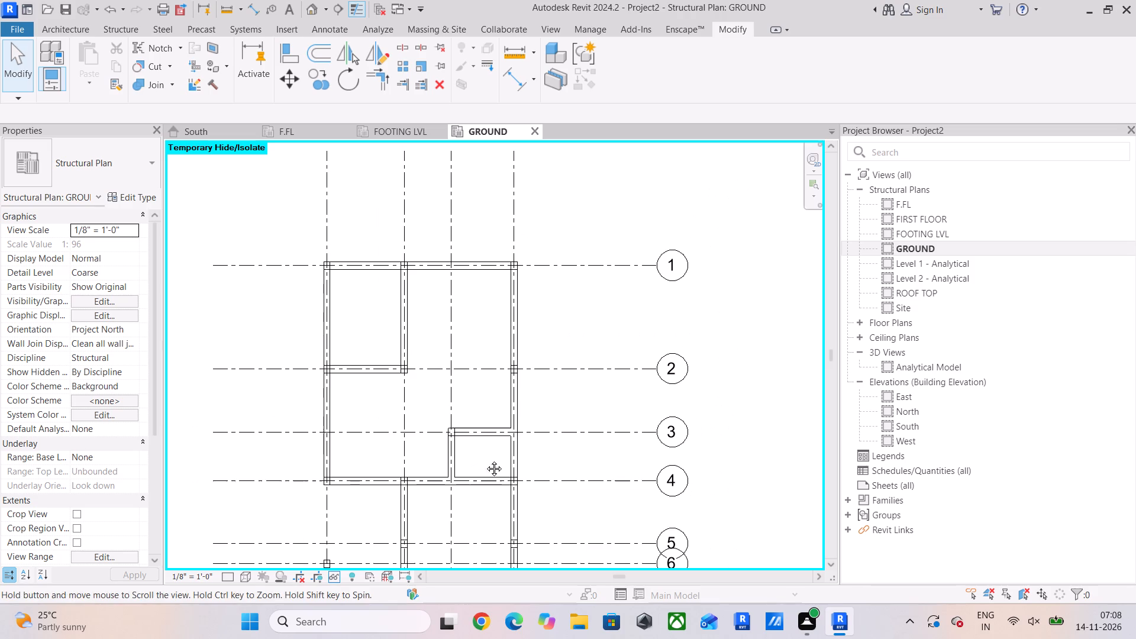
middle_drag(485, 460, 488, 470)
middle_drag(488, 470, 507, 422)
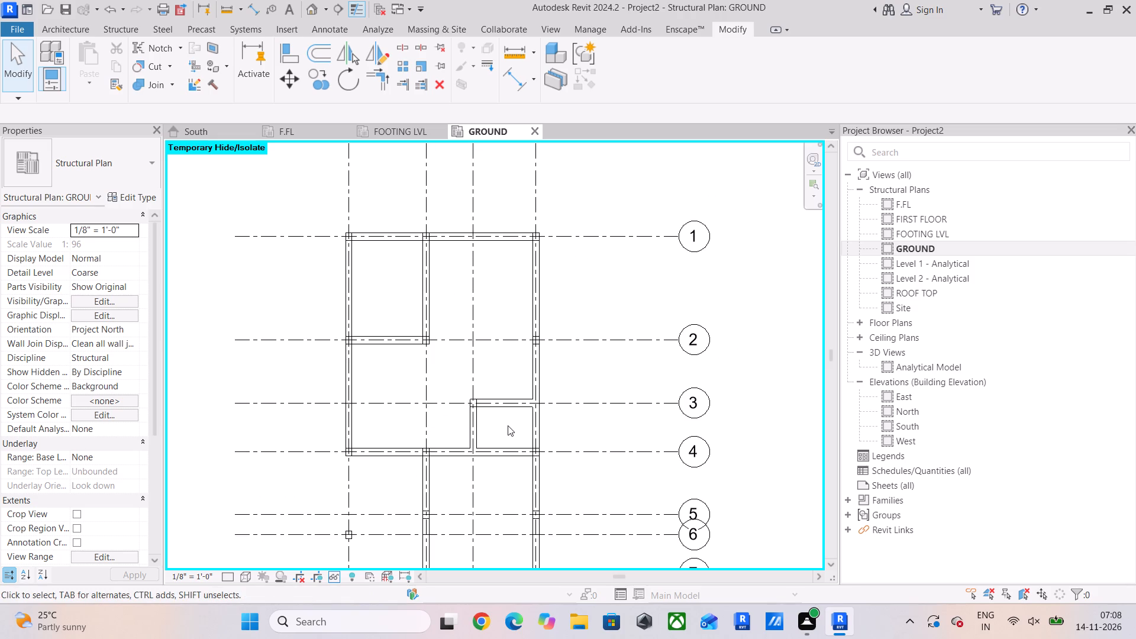
scroll(430, 303, up, 4)
scroll(424, 359, up, 3)
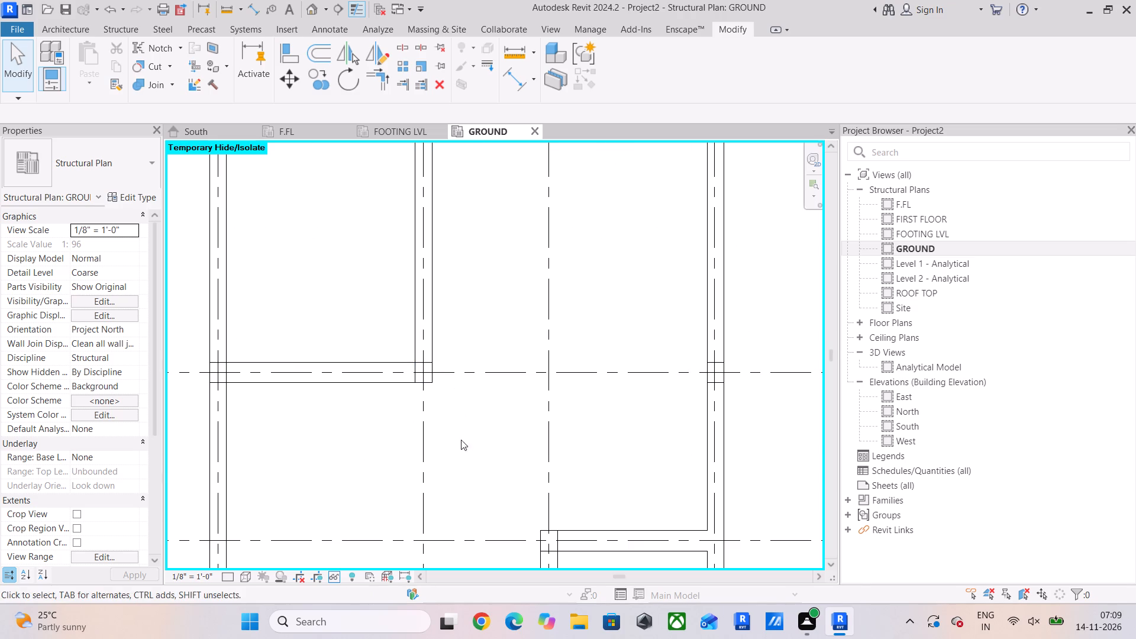
click(331, 379)
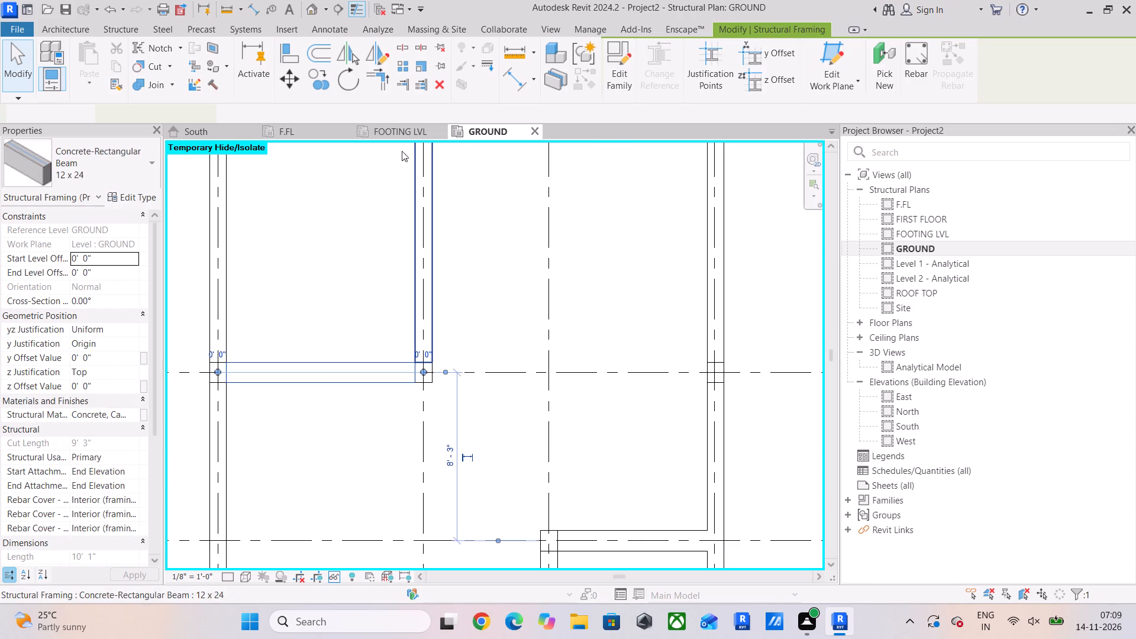
click(586, 85)
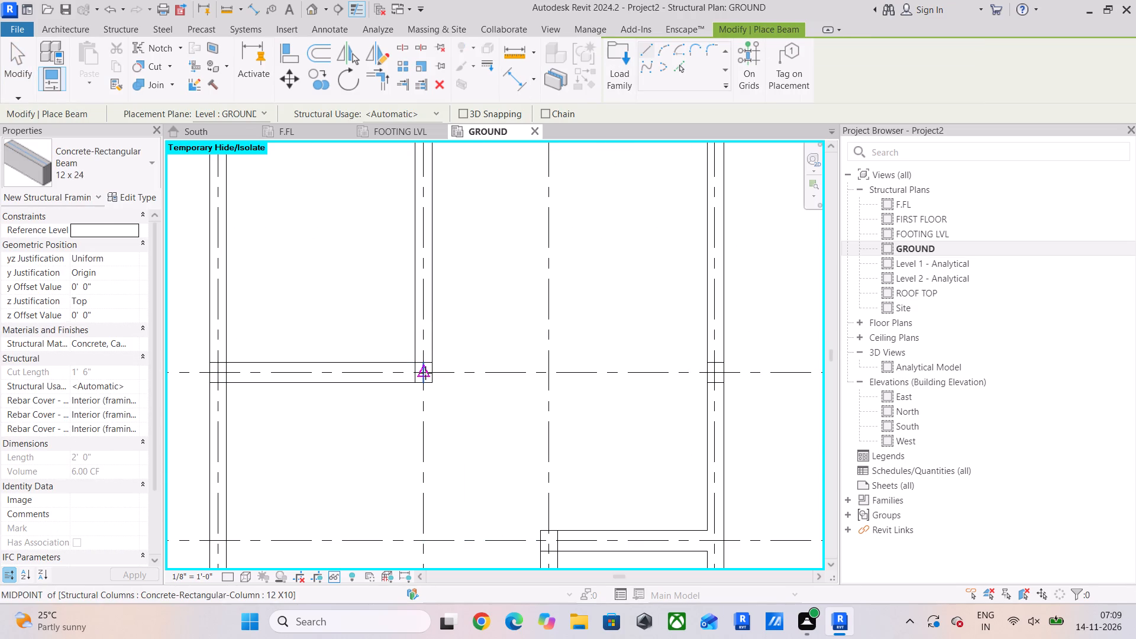
click(425, 373)
click(714, 378)
scroll(454, 373, down, 4)
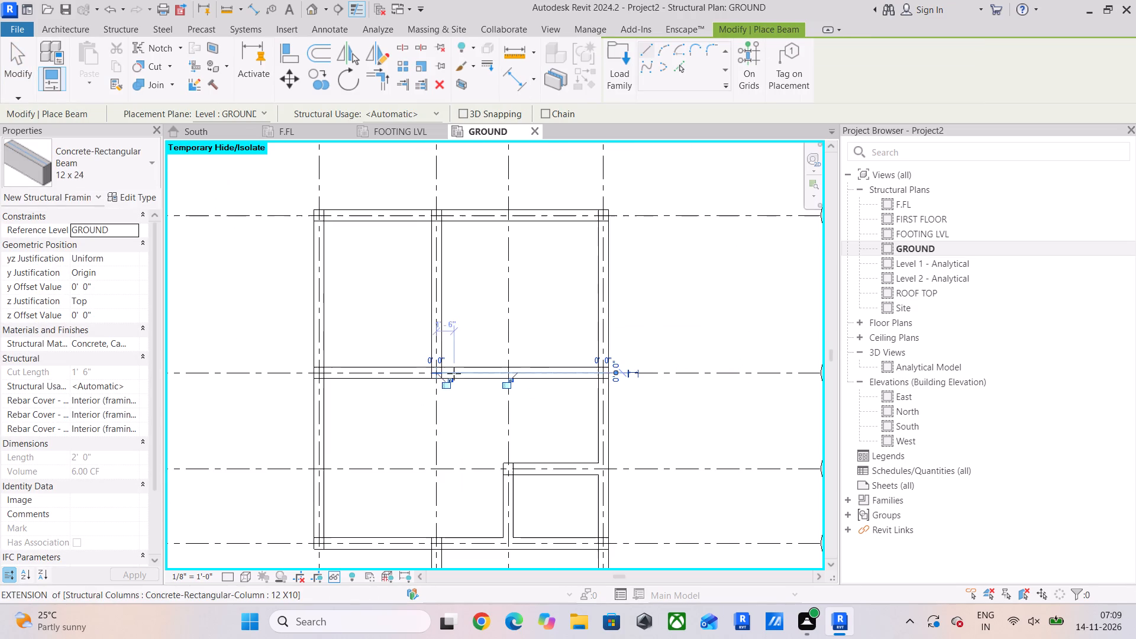
middle_drag(401, 360, 367, 227)
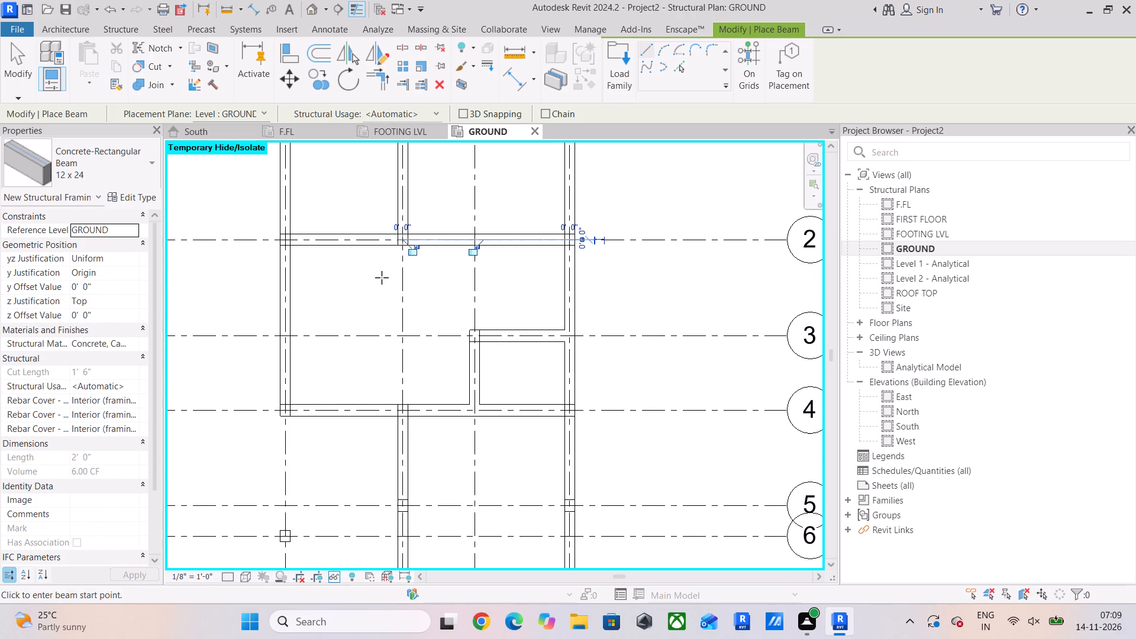
Place a 12 x 24 concrete beam along grid 5 from the column on grid B to the column on grid D.
middle_drag(427, 423, 405, 255)
scroll(366, 324, up, 4)
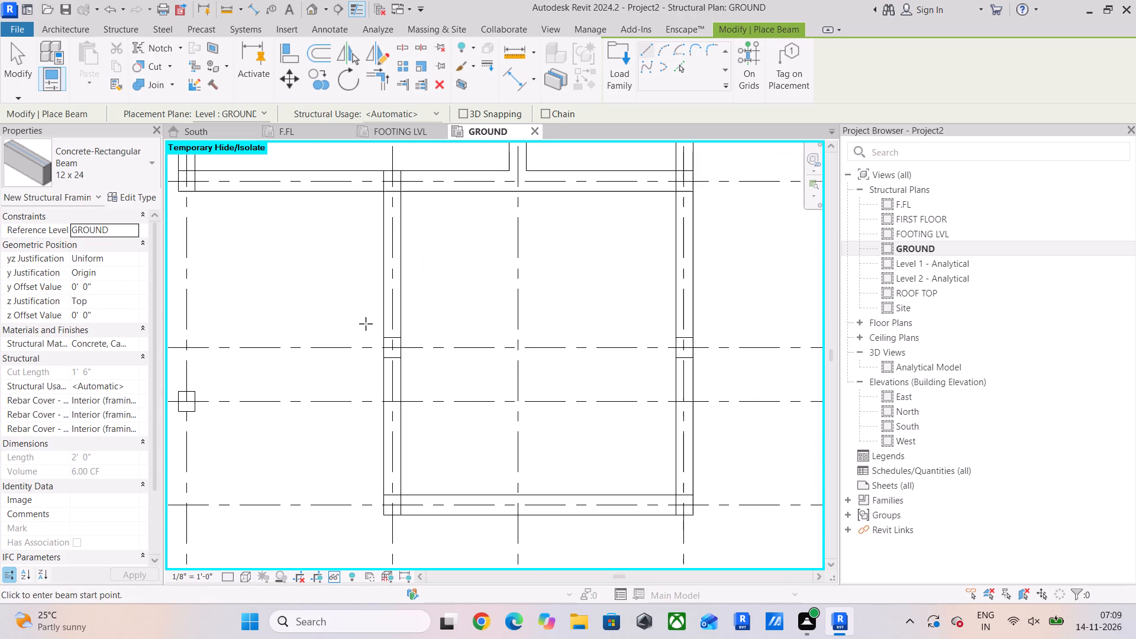
click(392, 347)
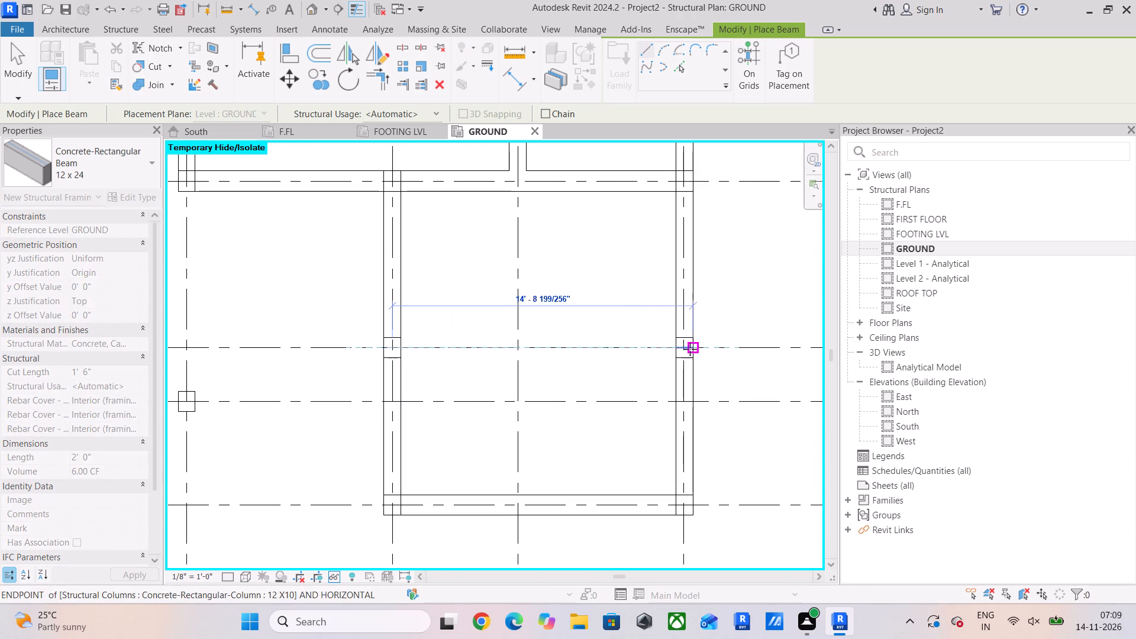
click(686, 349)
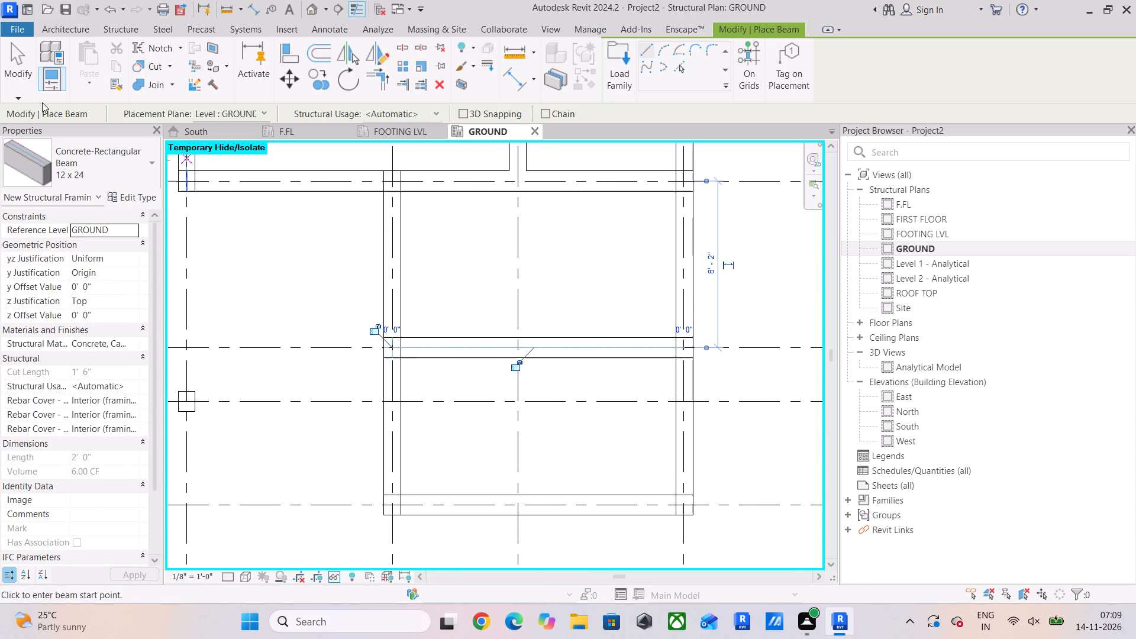
click(18, 54)
Place a 10" concrete beam along grid C from the grid 3 column up to the grid 2 beam.
scroll(410, 340, down, 4)
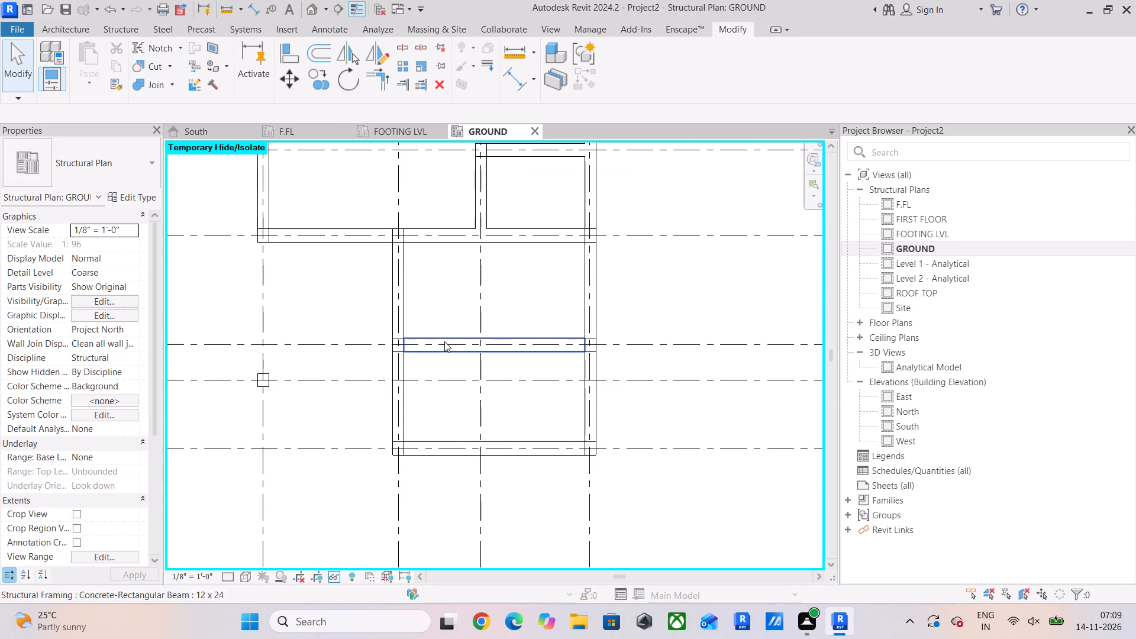
middle_drag(444, 341, 444, 364)
middle_drag(444, 364, 420, 389)
middle_drag(409, 343, 393, 422)
scroll(406, 404, down, 2)
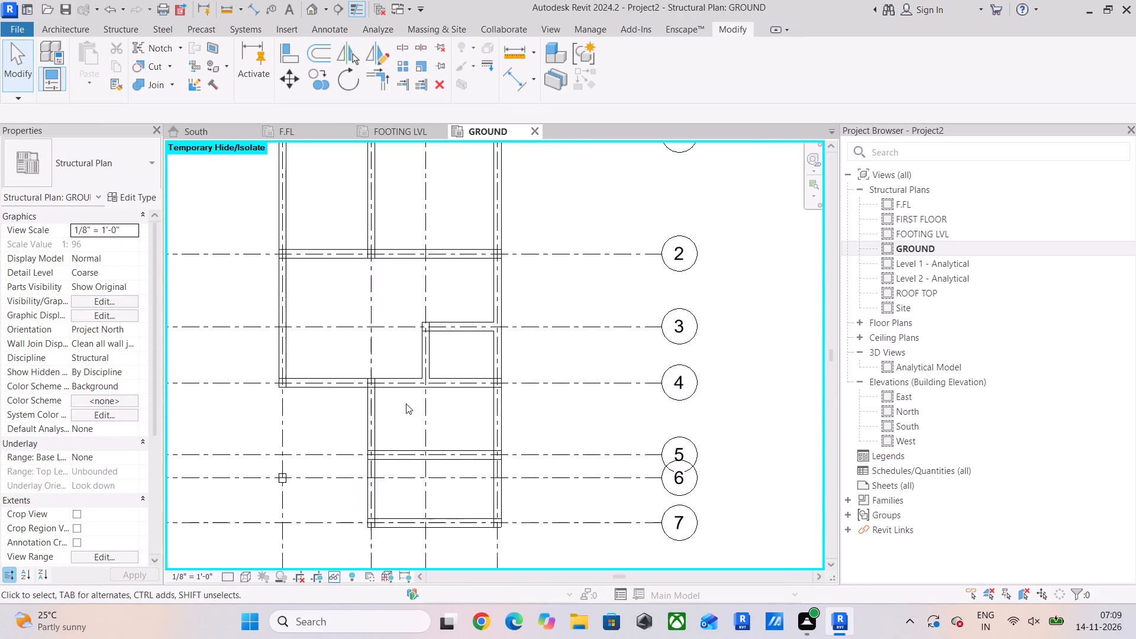
scroll(406, 404, down, 2)
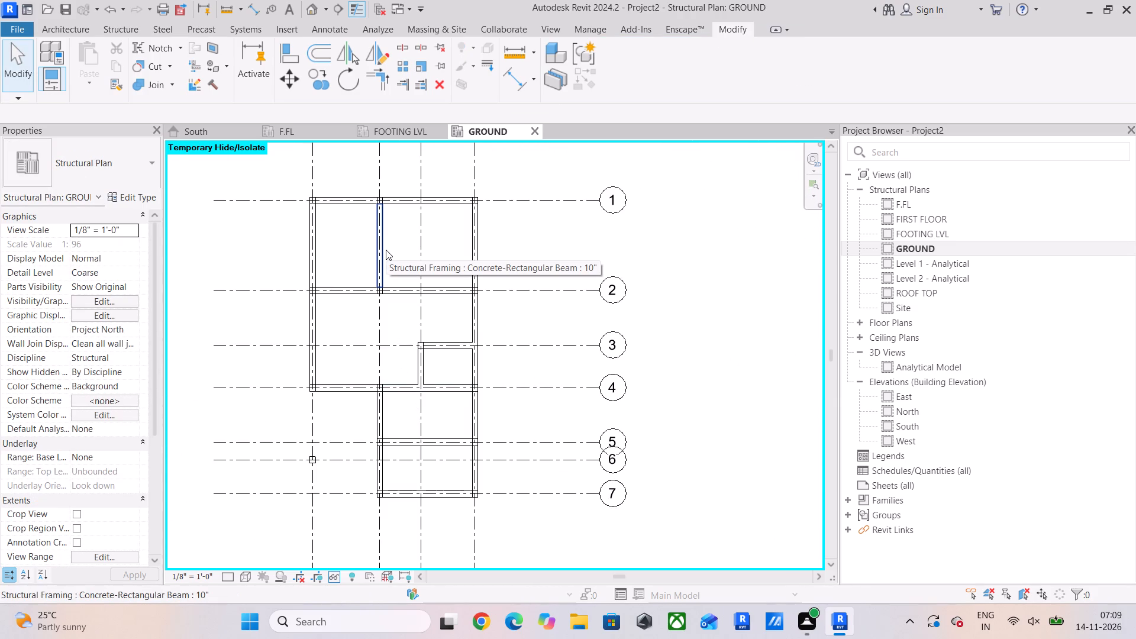
scroll(438, 339, up, 5)
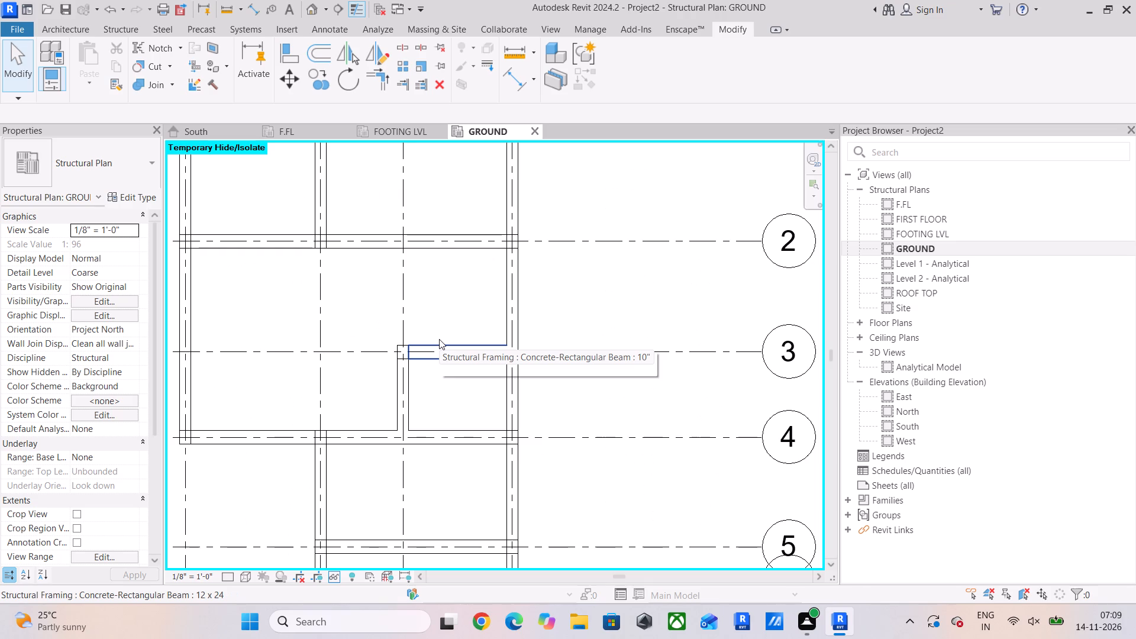
click(414, 396)
drag(592, 85, 592, 93)
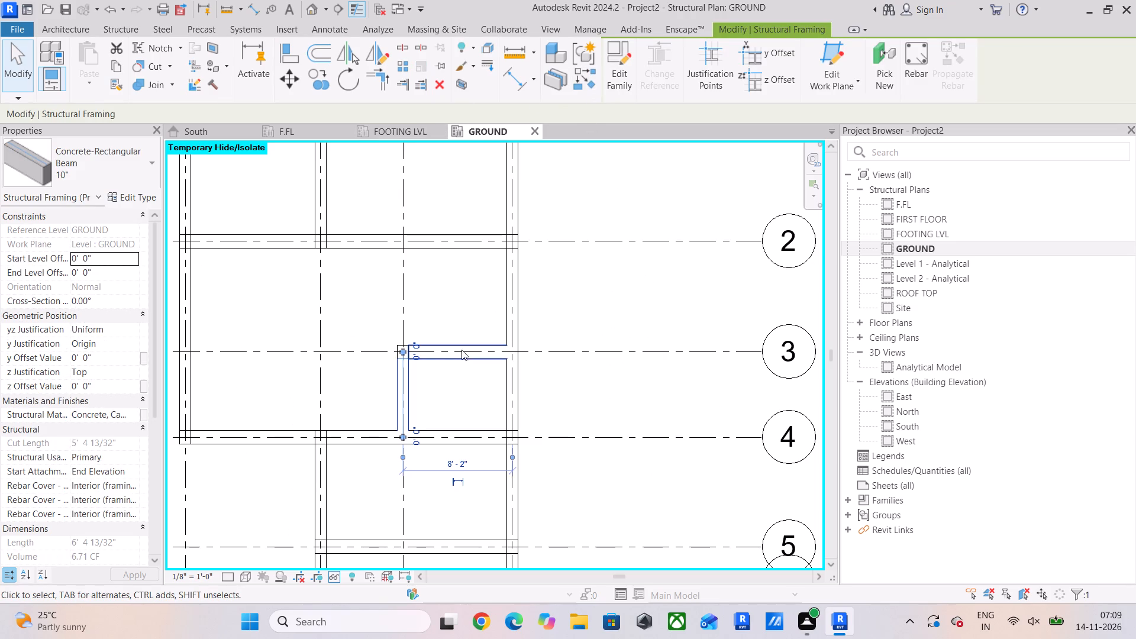
click(577, 78)
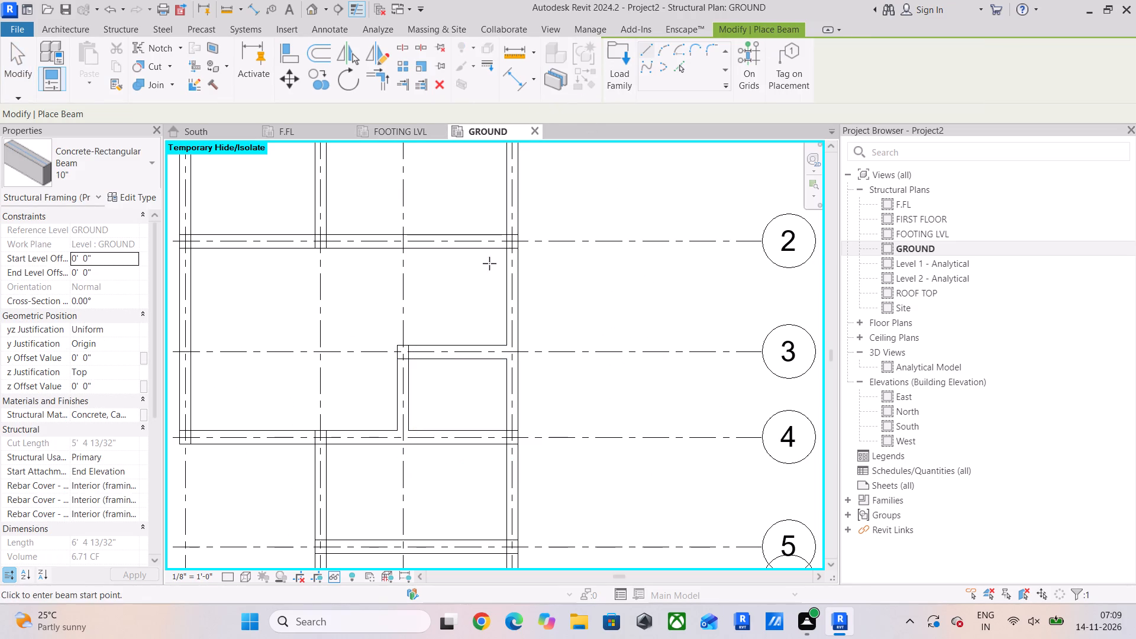
click(405, 348)
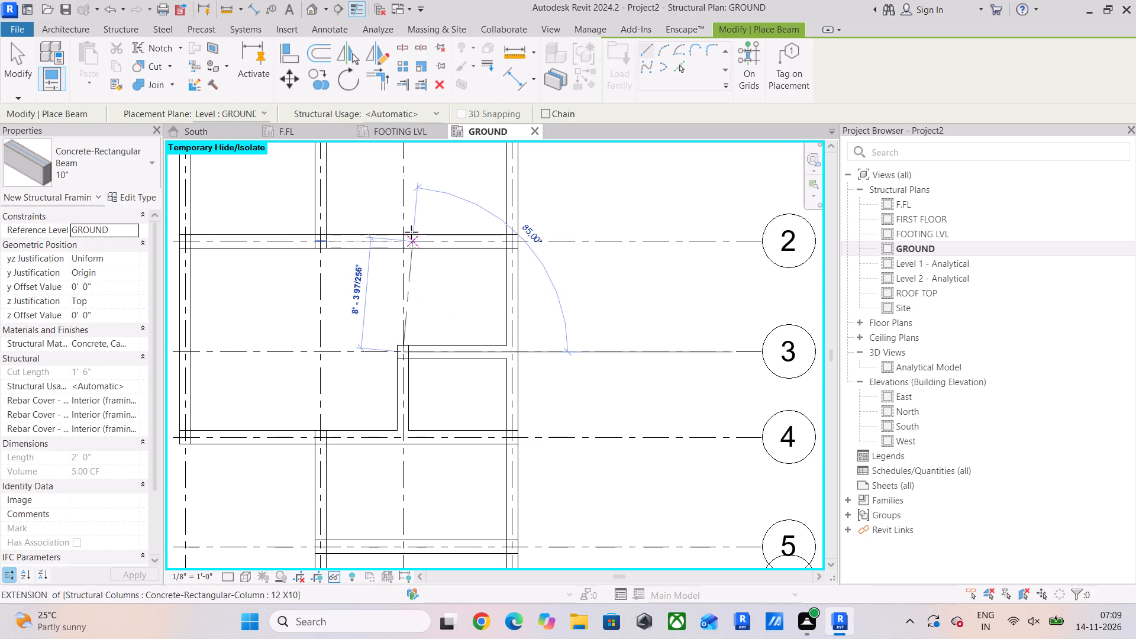
click(397, 240)
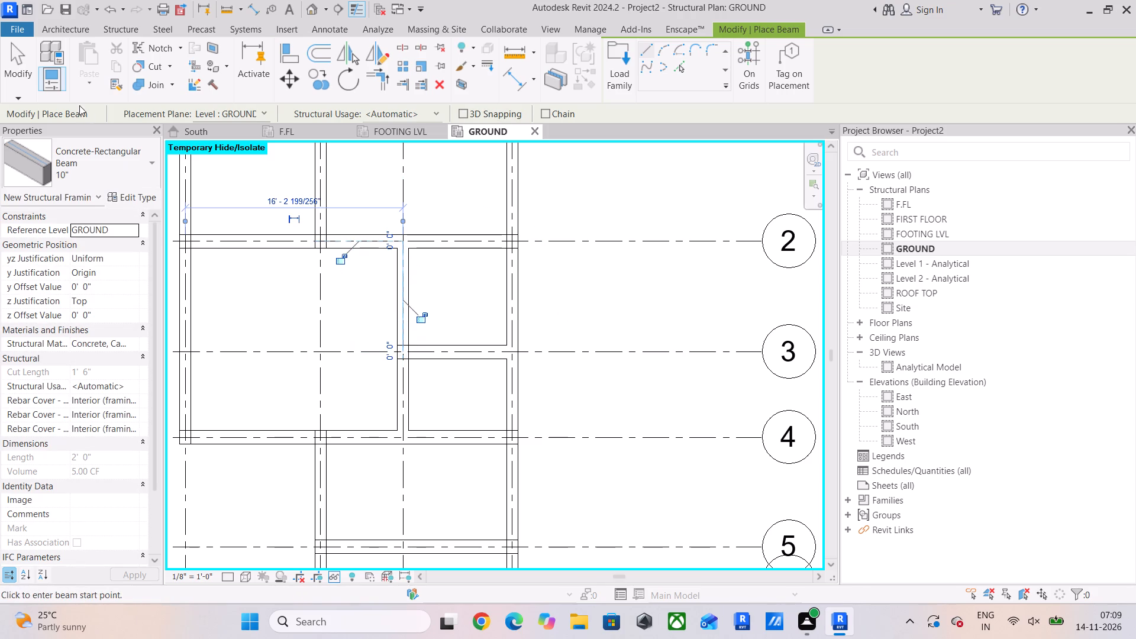
click(3, 64)
Review the beam layout on the GROUND plan across grids 1 to 7 for missing members.
scroll(306, 343, down, 3)
middle_drag(314, 344, 314, 357)
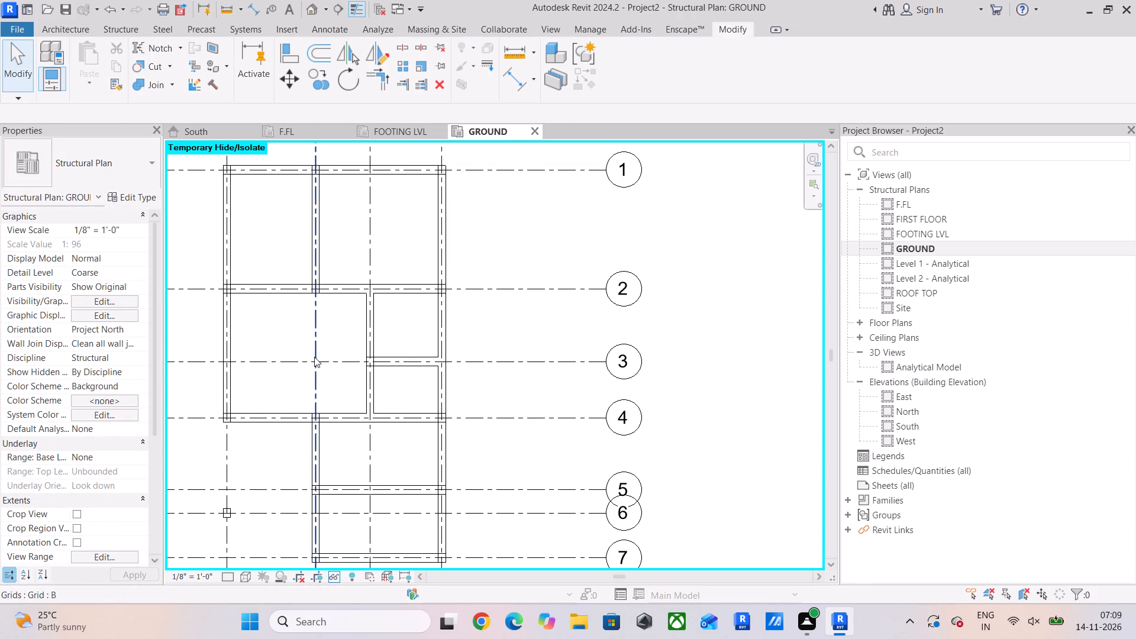
scroll(391, 334, up, 4)
scroll(383, 338, down, 3)
middle_drag(386, 340, 419, 344)
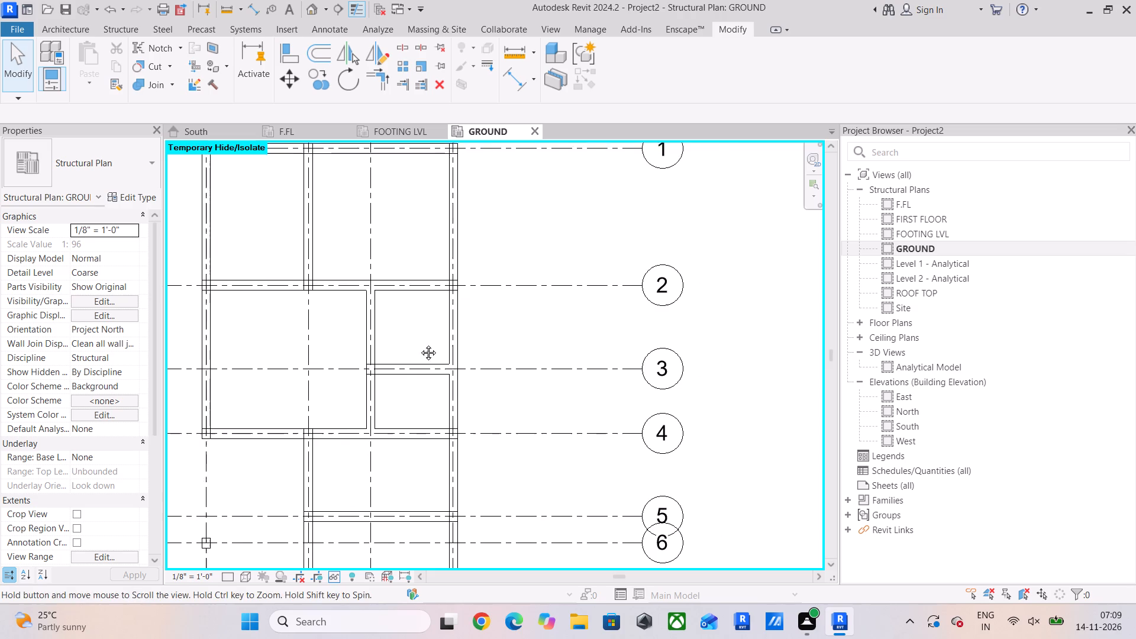
middle_drag(419, 344, 482, 344)
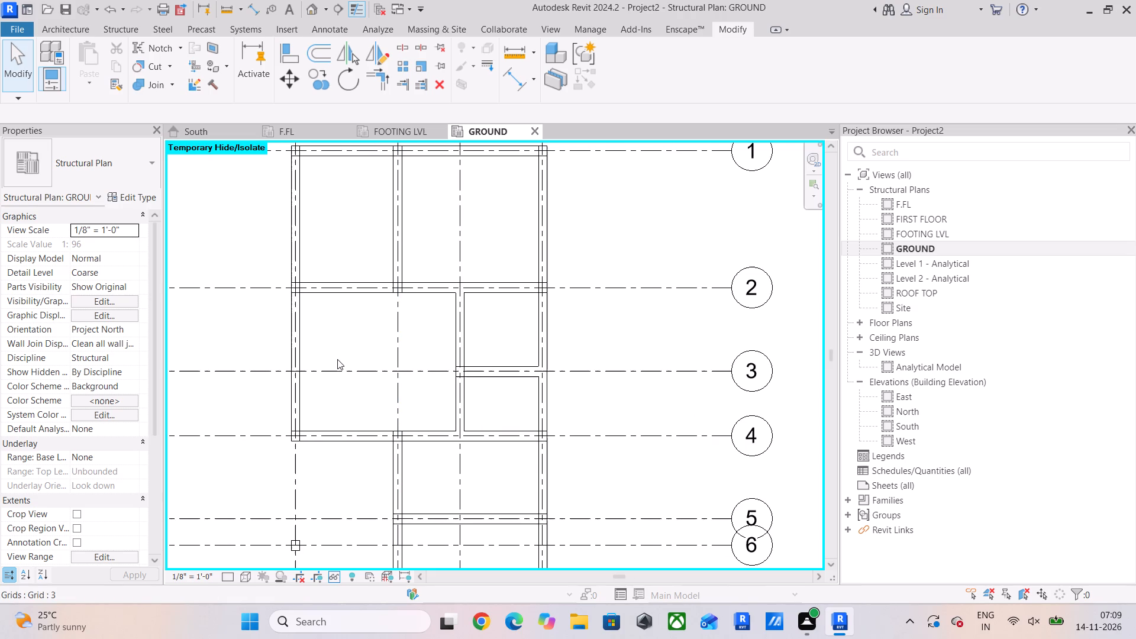
scroll(482, 356, down, 3)
middle_drag(509, 354, 524, 314)
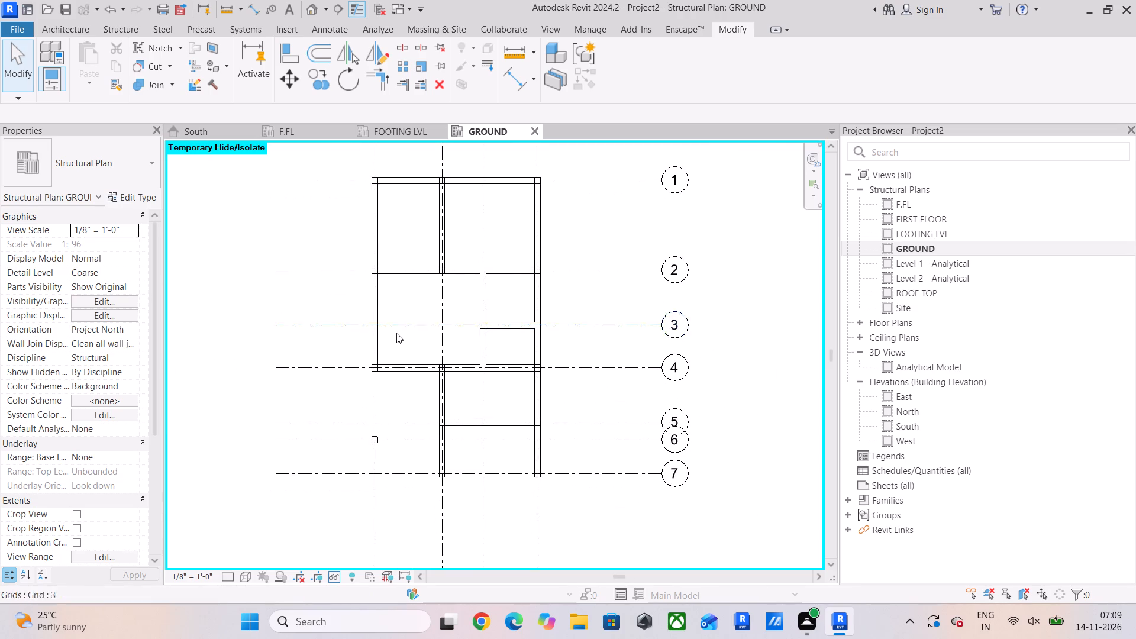
Open the South elevation and examine the ground beams, columns and footings.
click(211, 131)
middle_drag(454, 342, 323, 328)
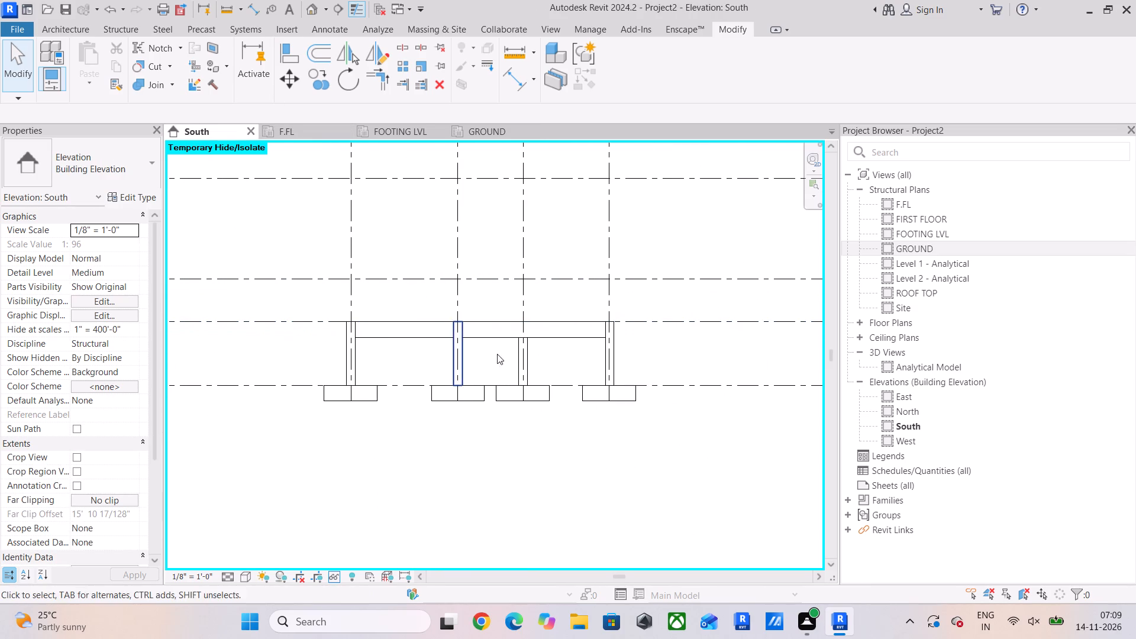
middle_drag(530, 352, 237, 352)
scroll(281, 360, down, 5)
scroll(413, 353, up, 4)
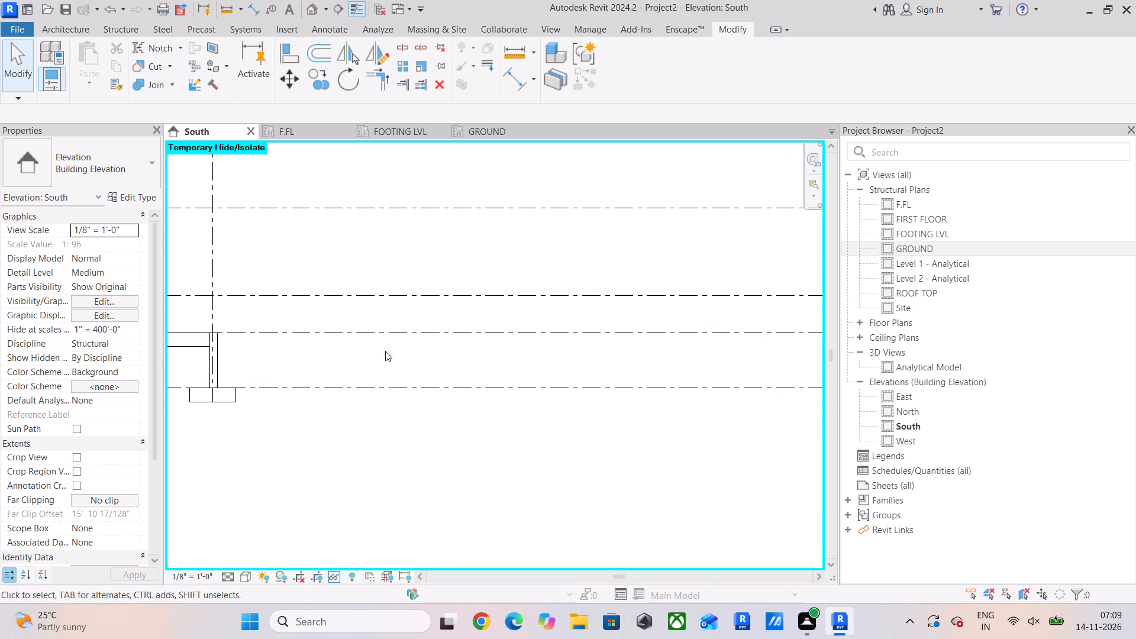
middle_drag(385, 351, 786, 351)
scroll(578, 351, down, 4)
scroll(482, 350, up, 4)
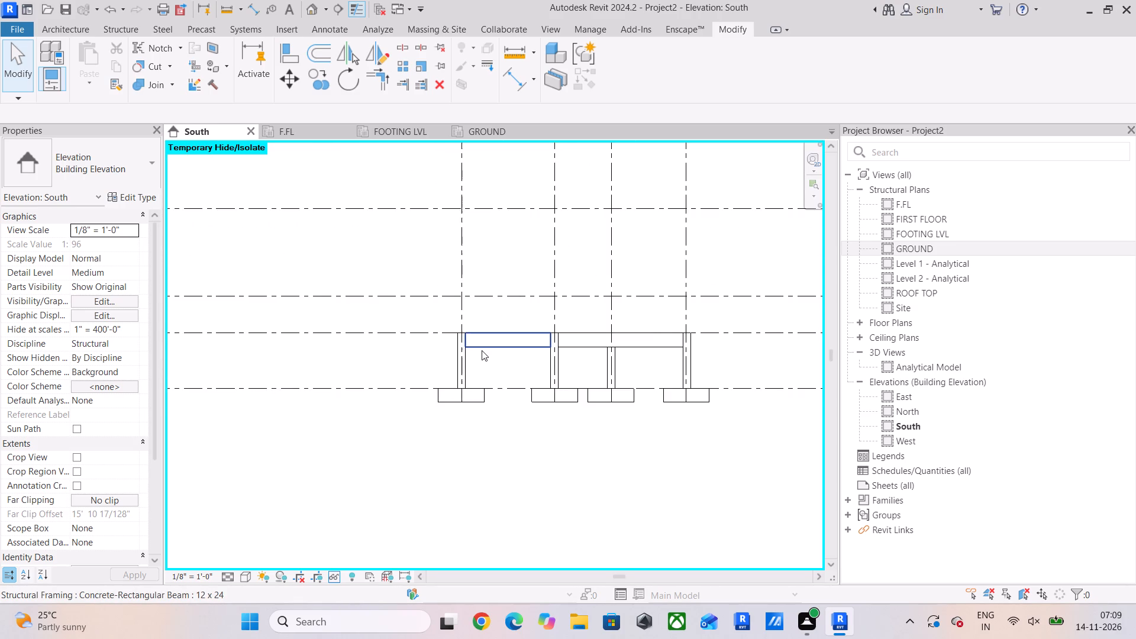
scroll(476, 349, up, 9)
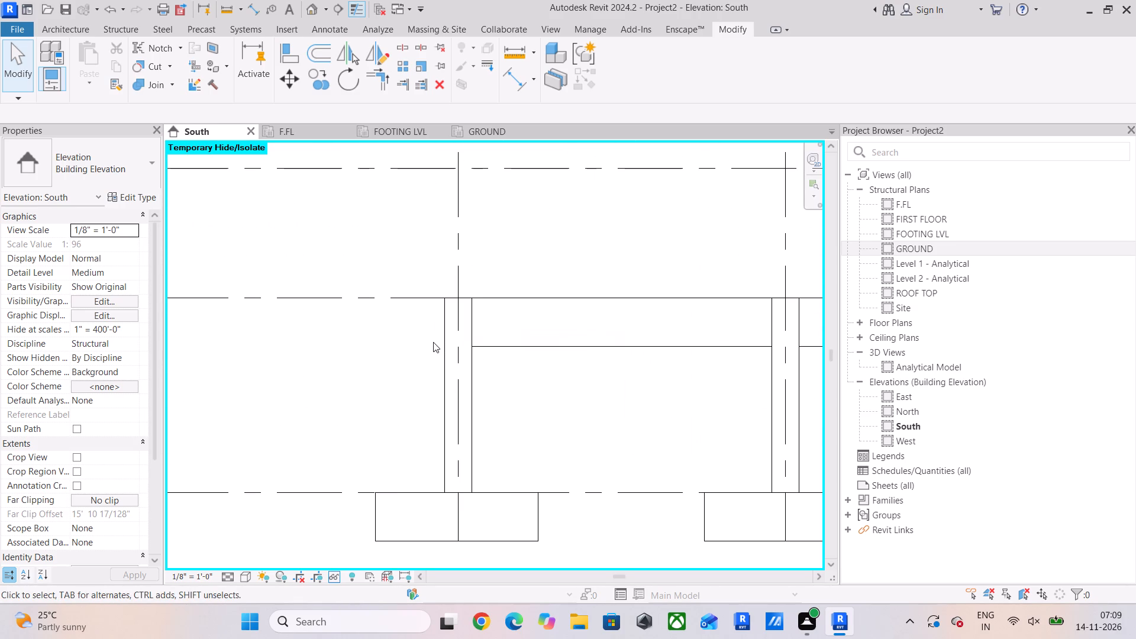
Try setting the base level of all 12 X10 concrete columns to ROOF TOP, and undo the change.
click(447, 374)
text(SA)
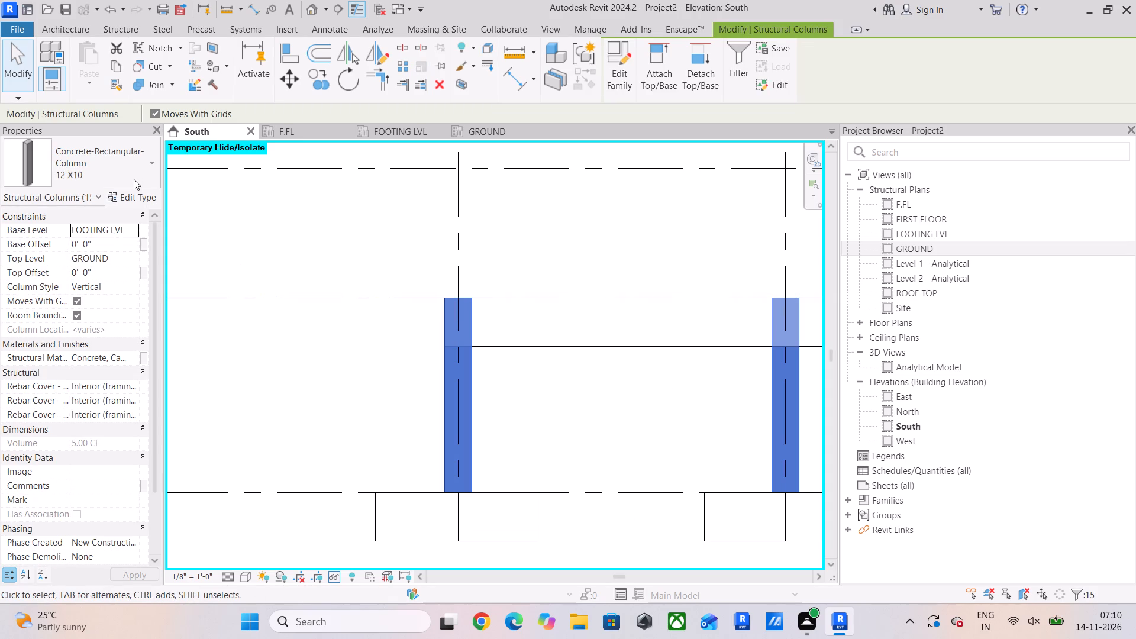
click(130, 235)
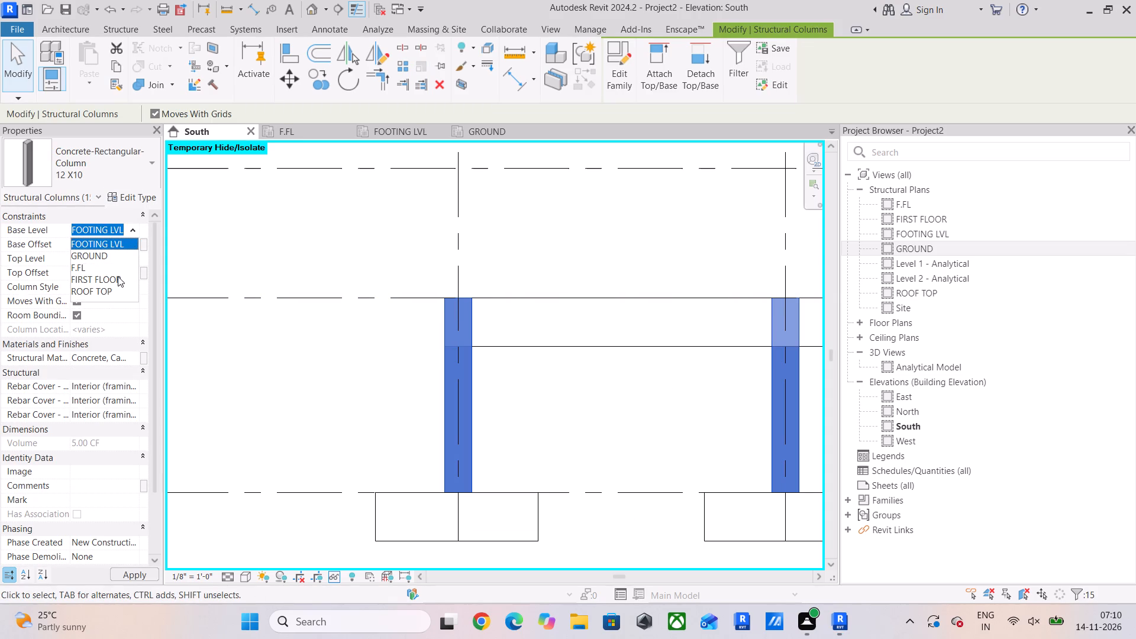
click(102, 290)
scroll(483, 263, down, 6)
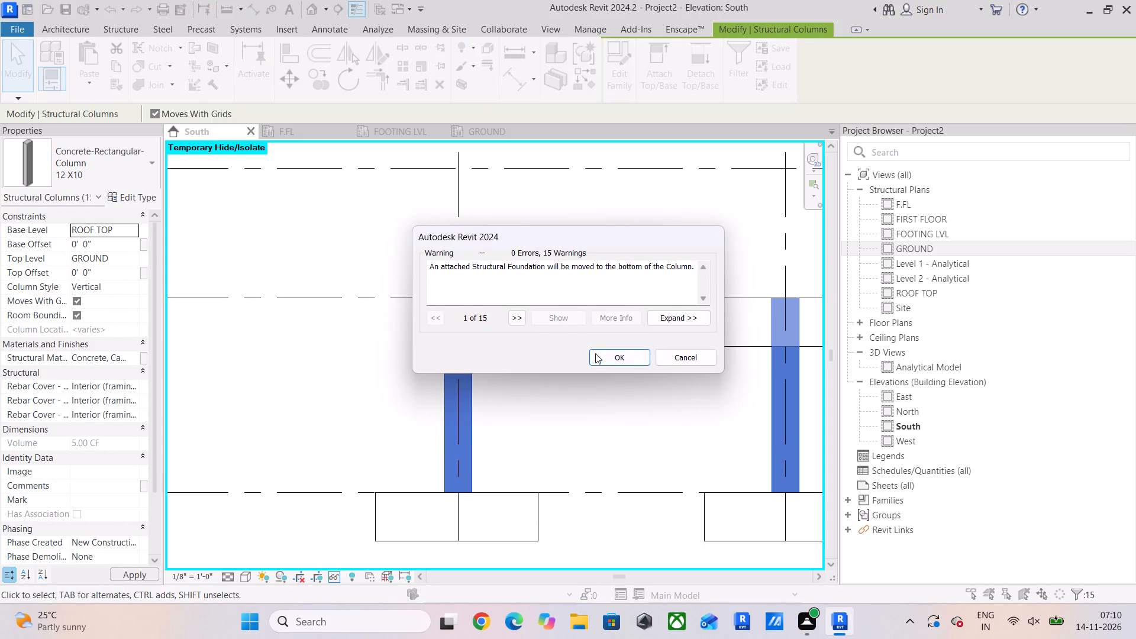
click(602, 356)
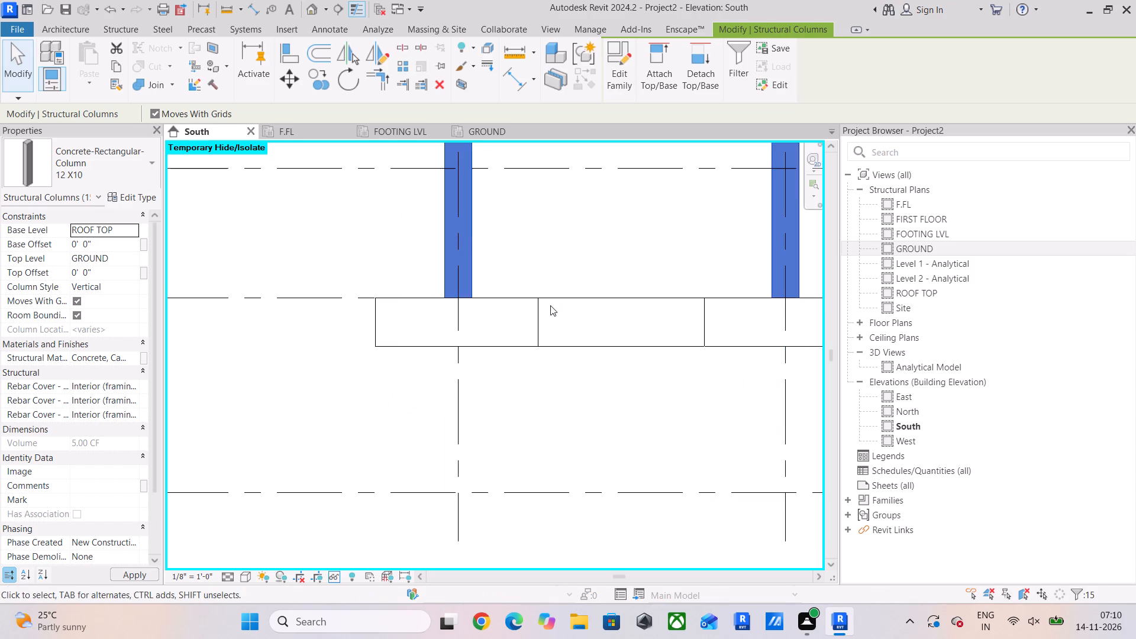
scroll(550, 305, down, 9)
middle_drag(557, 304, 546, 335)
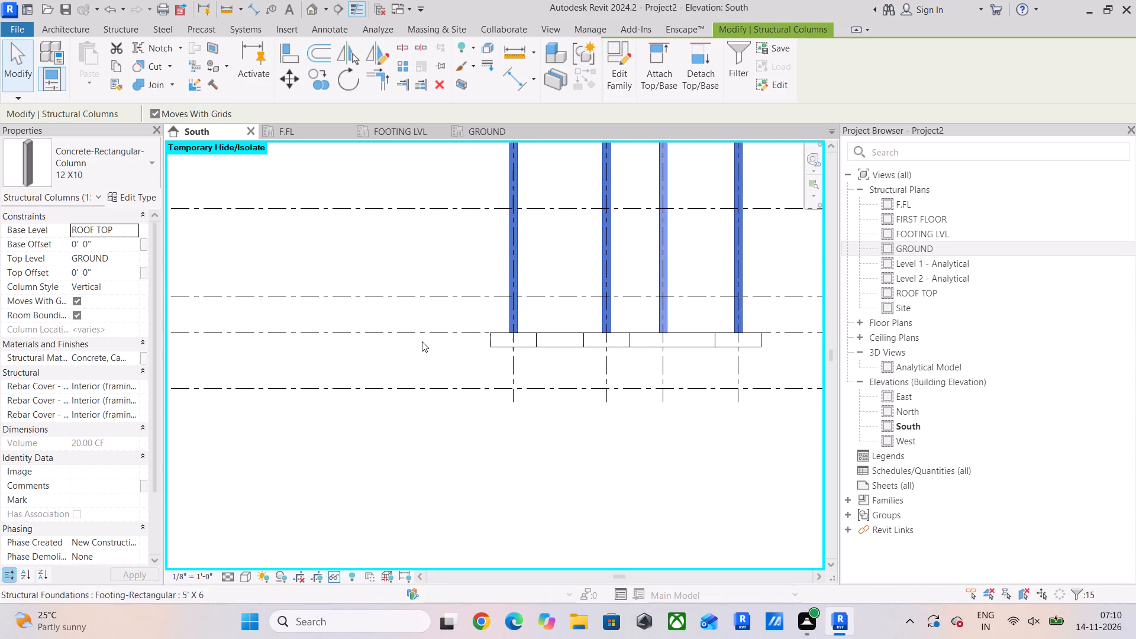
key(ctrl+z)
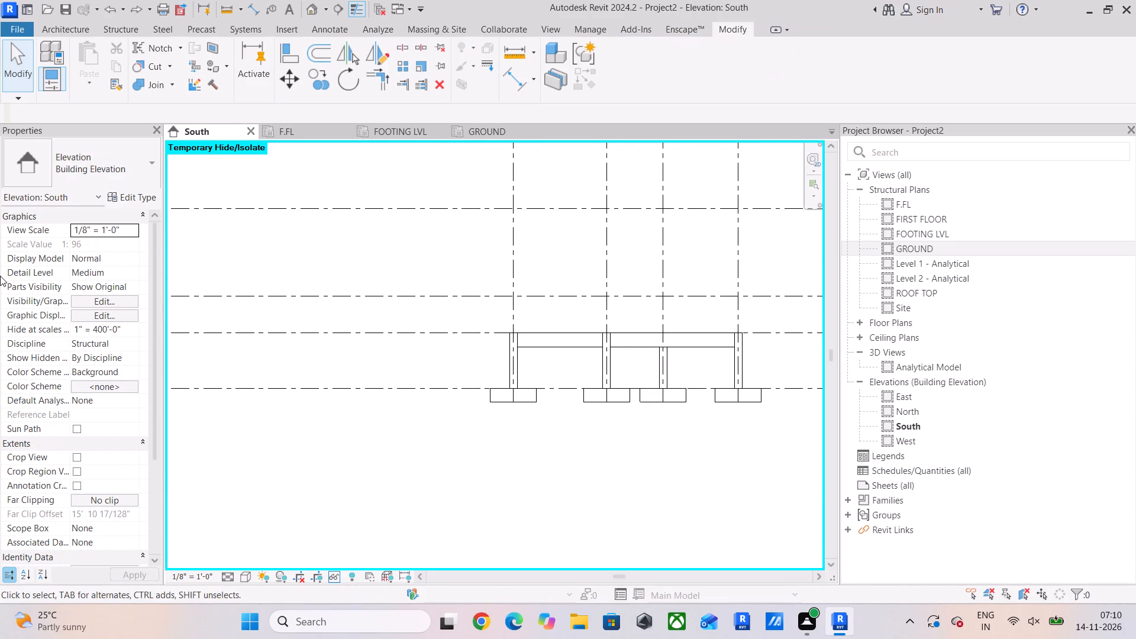
Set the top level of all 12 X10 concrete columns to ROOF TOP in the South elevation.
click(519, 364)
key(s)
key(a)
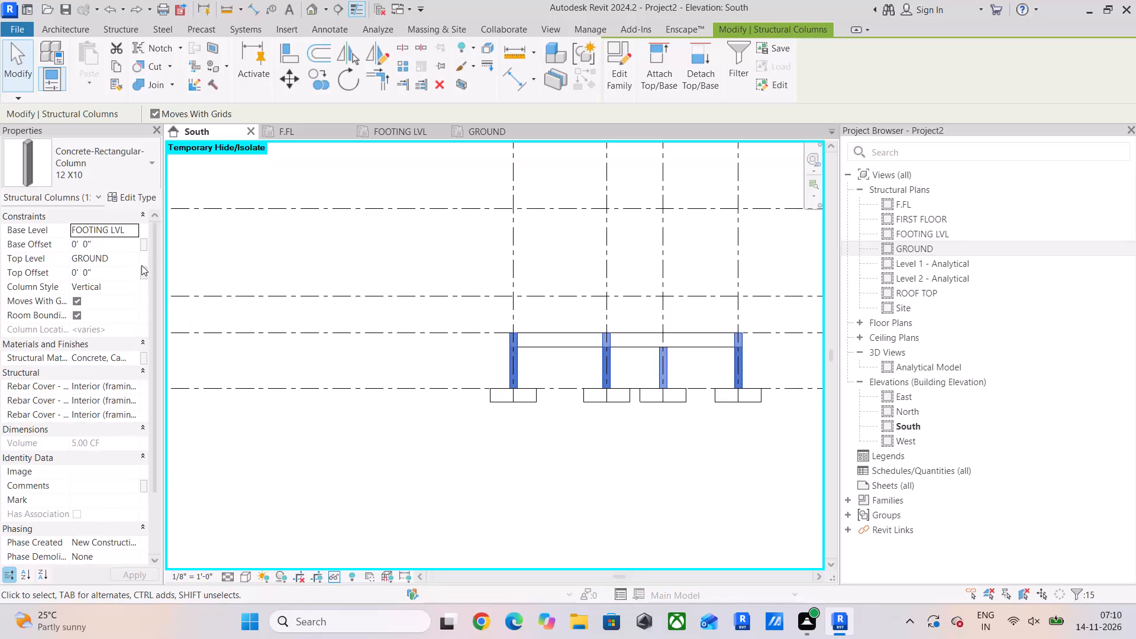
click(133, 257)
scroll(104, 283, up, 4)
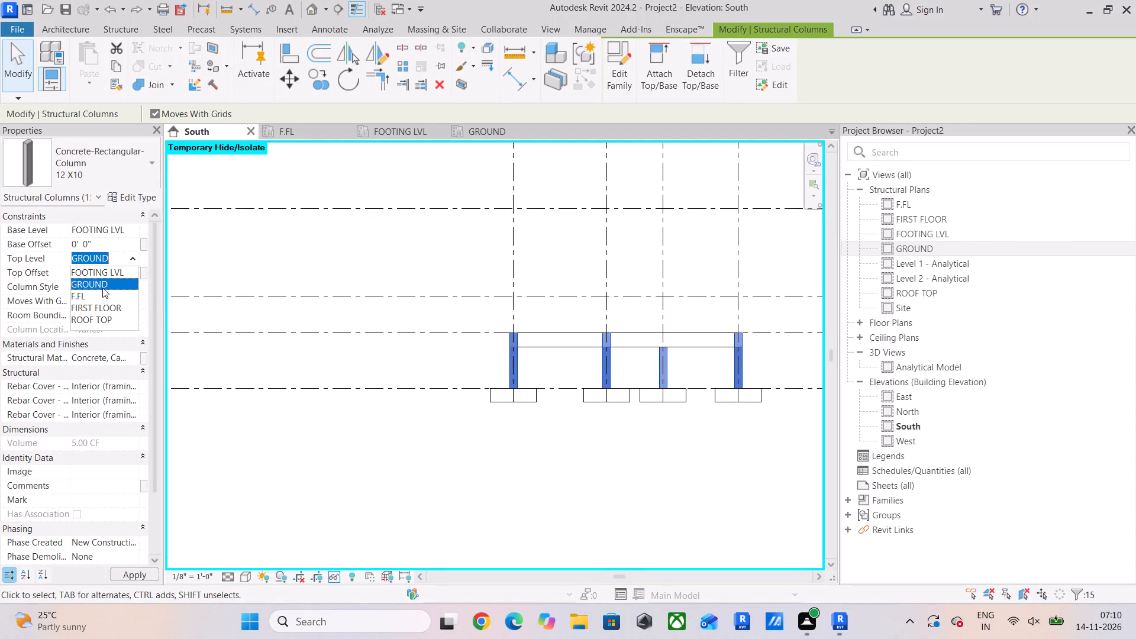
click(101, 318)
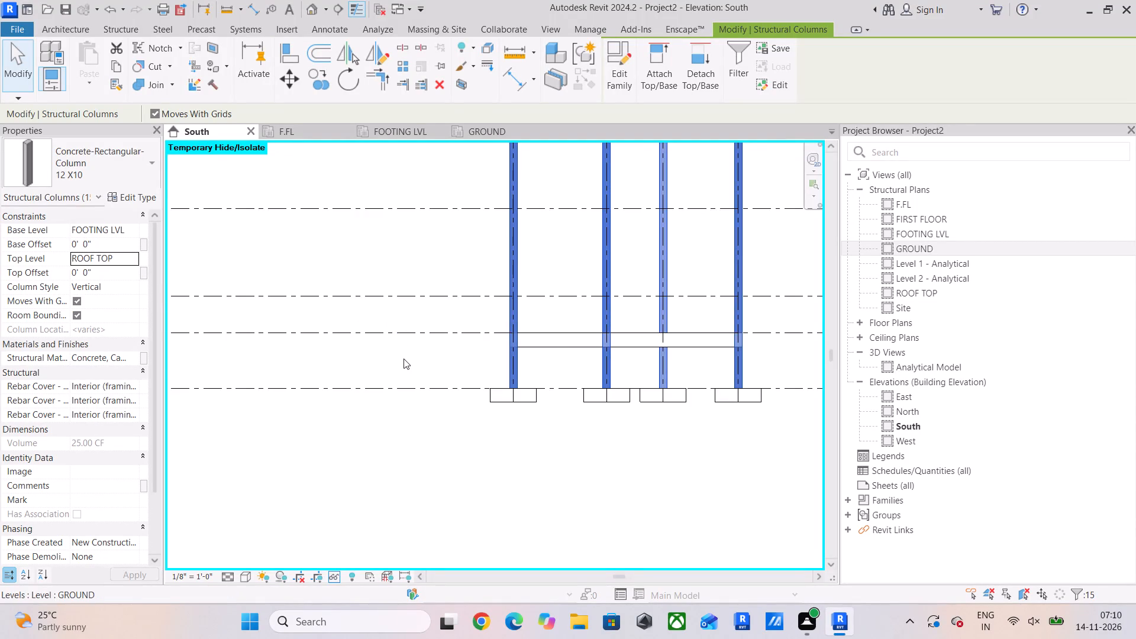
click(404, 359)
scroll(553, 332, down, 5)
middle_drag(649, 332, 599, 401)
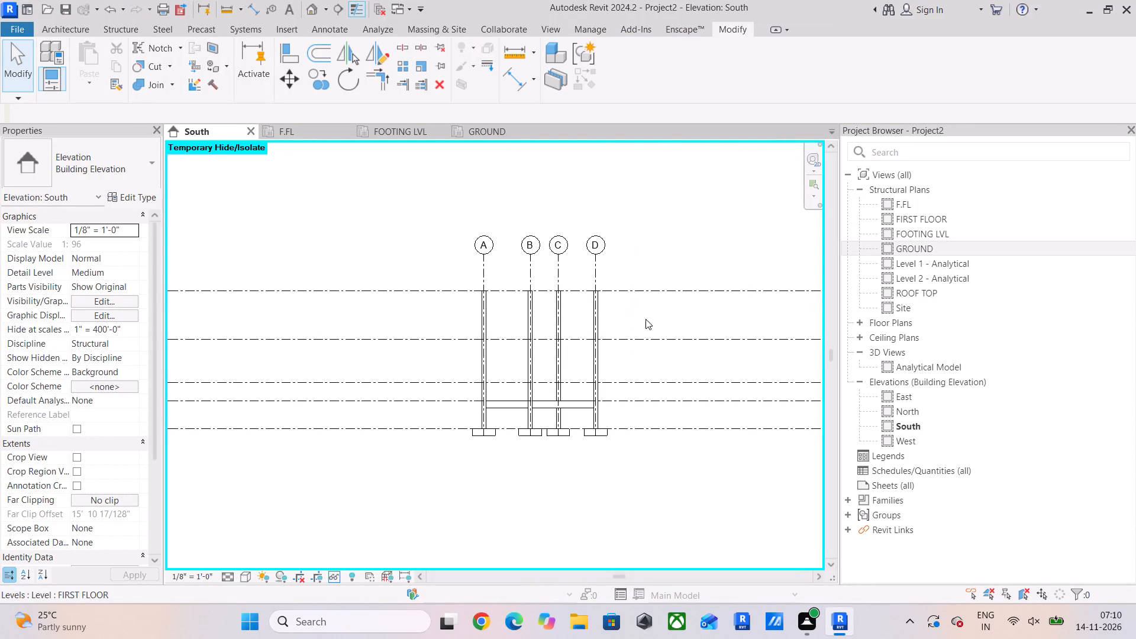
Add two new cover types to the Rebar Cover Settings.
scroll(489, 407, up, 9)
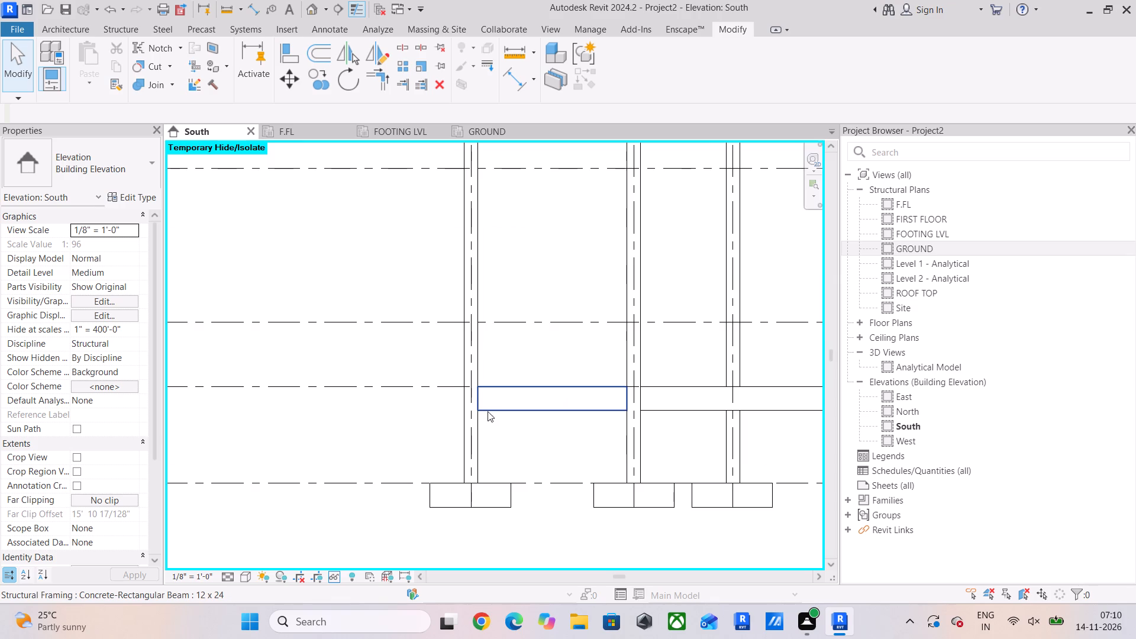
scroll(482, 421, up, 3)
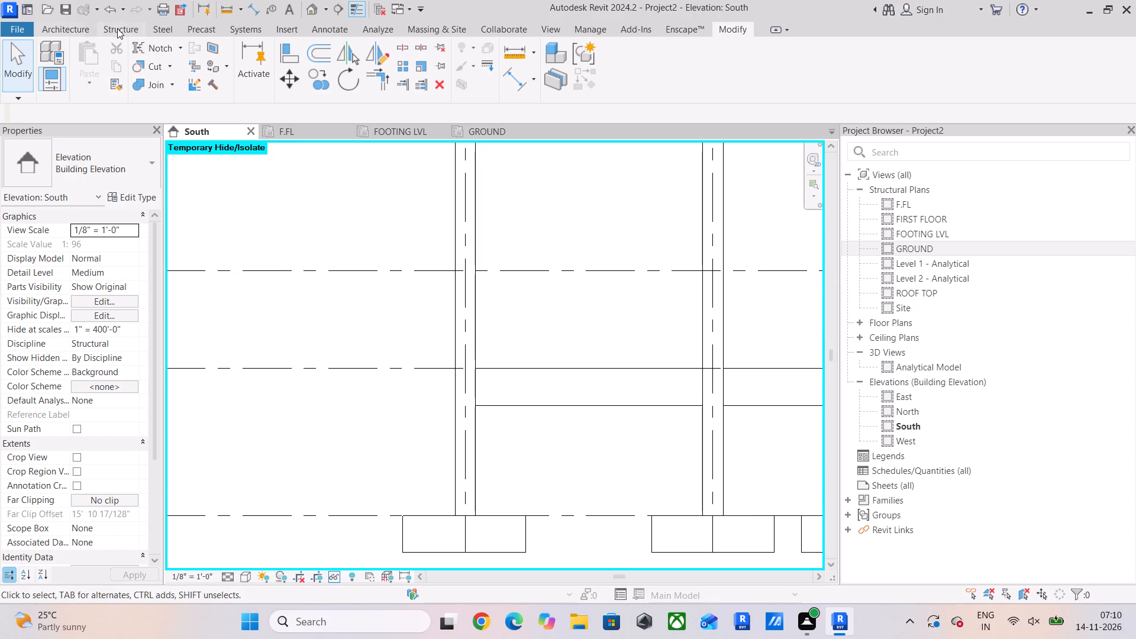
click(119, 28)
click(618, 70)
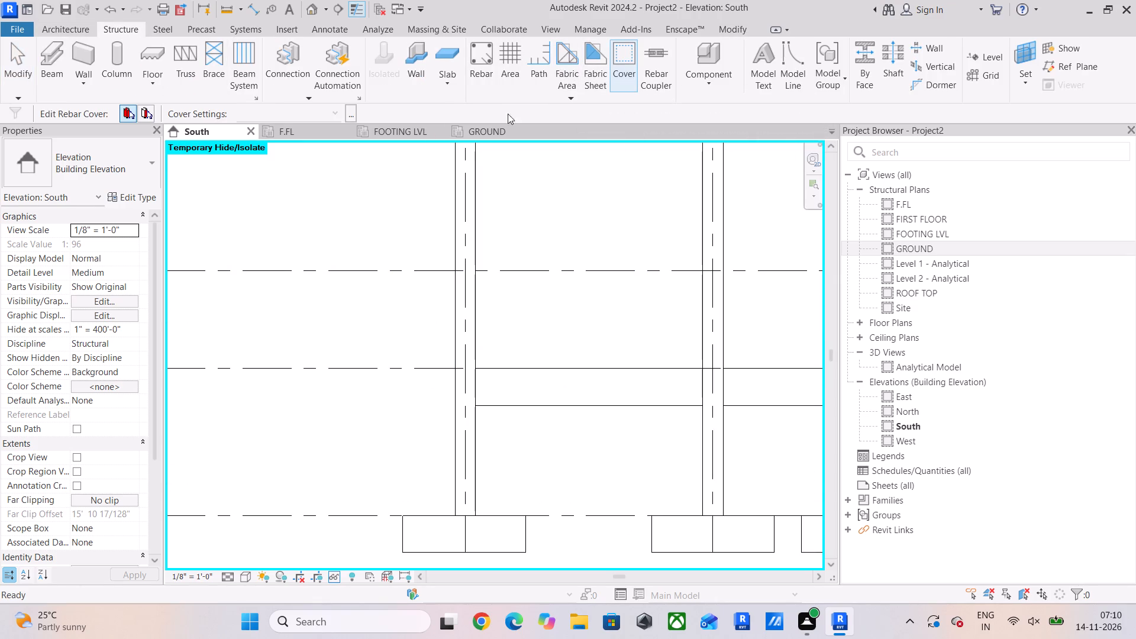
click(350, 114)
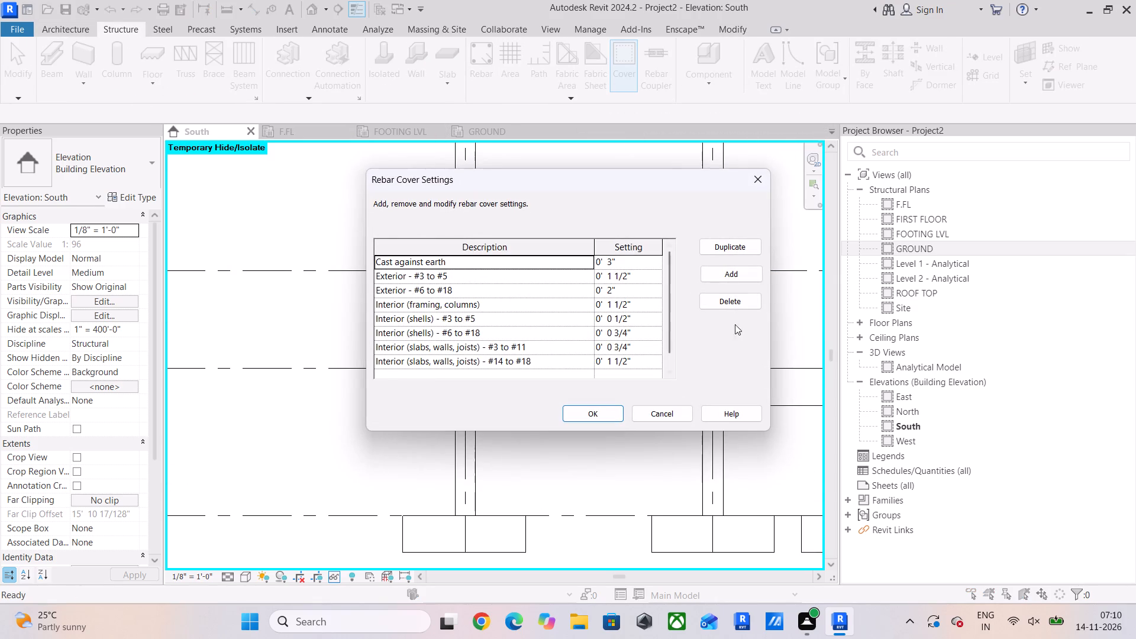
click(745, 266)
click(739, 273)
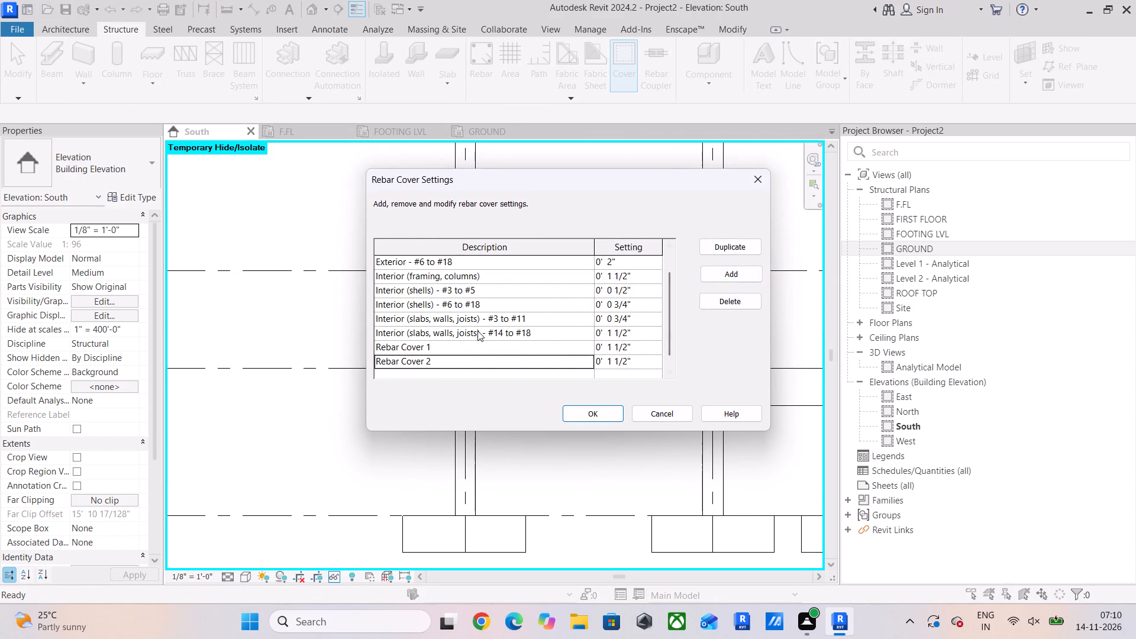
Rename the Rebar Cover 1 type as BEAM COVER and set its cover to 25 mm.
click(455, 344)
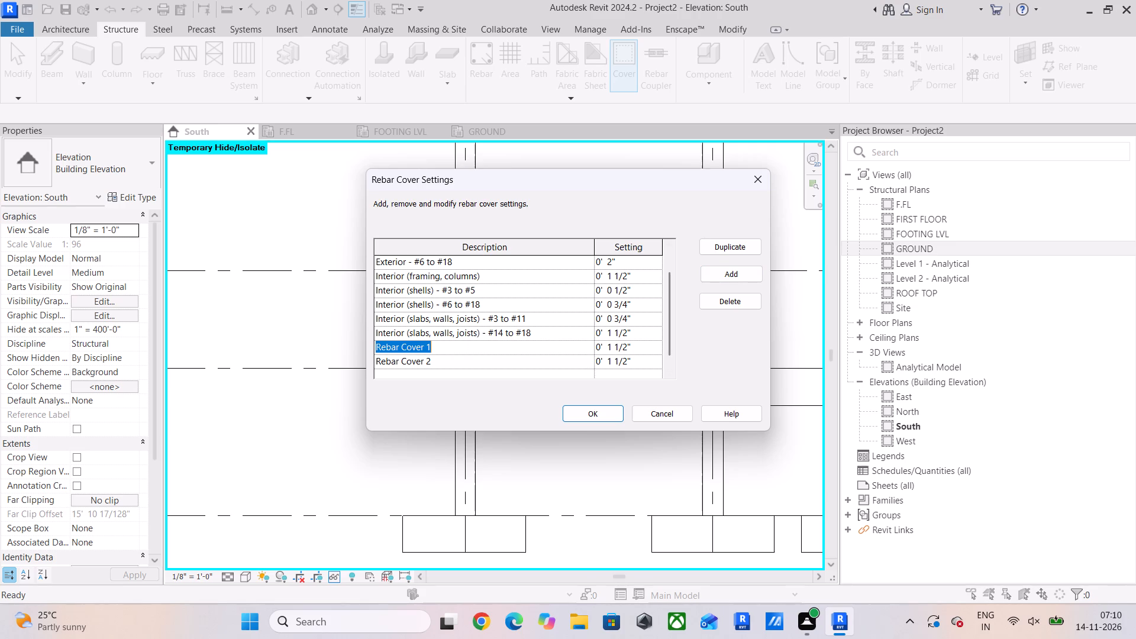
text(BEAM COVER)
key(Return)
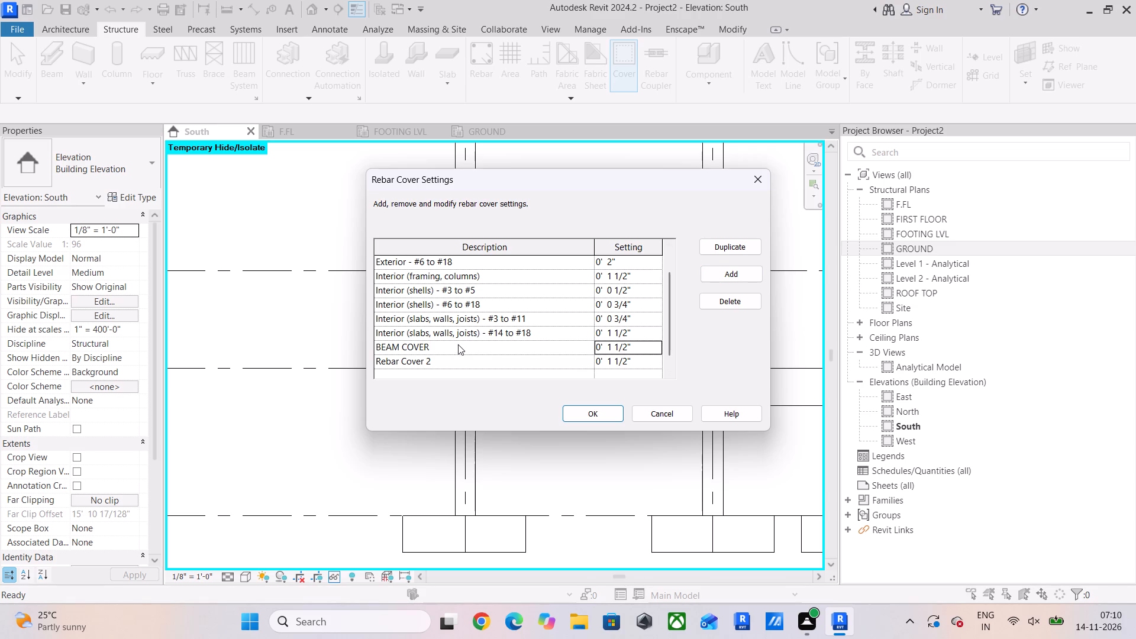
click(646, 350)
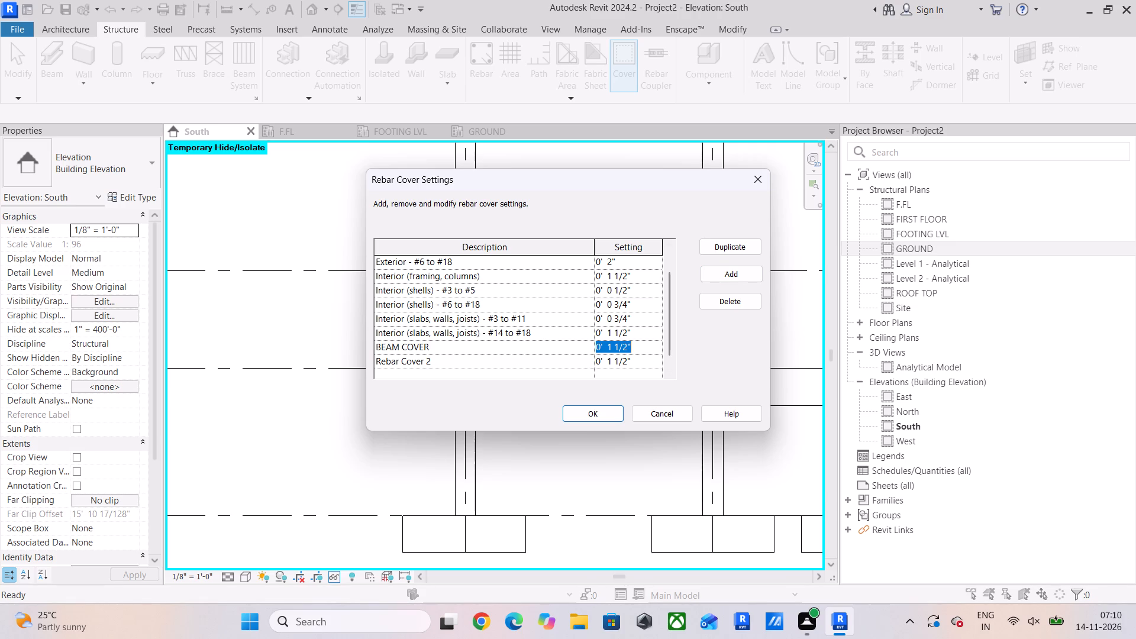
text(25)
text(MM)
key(Return)
Rename the Rebar Cover 2 type as COLUMN COVER and set its cover to 25 mm.
click(501, 359)
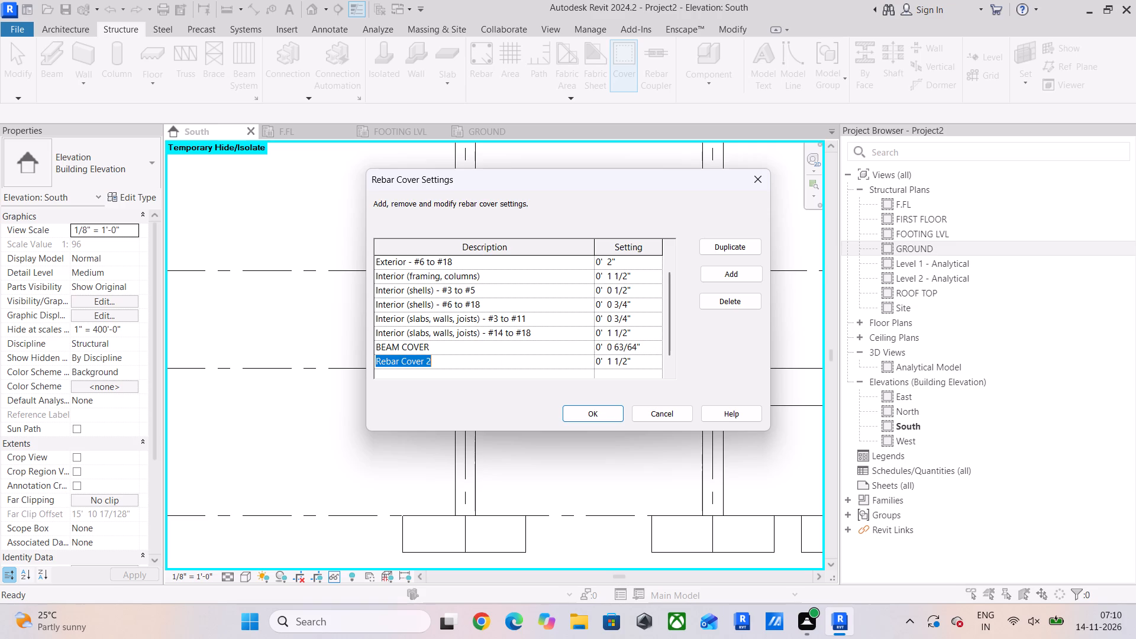
text(COLUMN COVER)
key(Return)
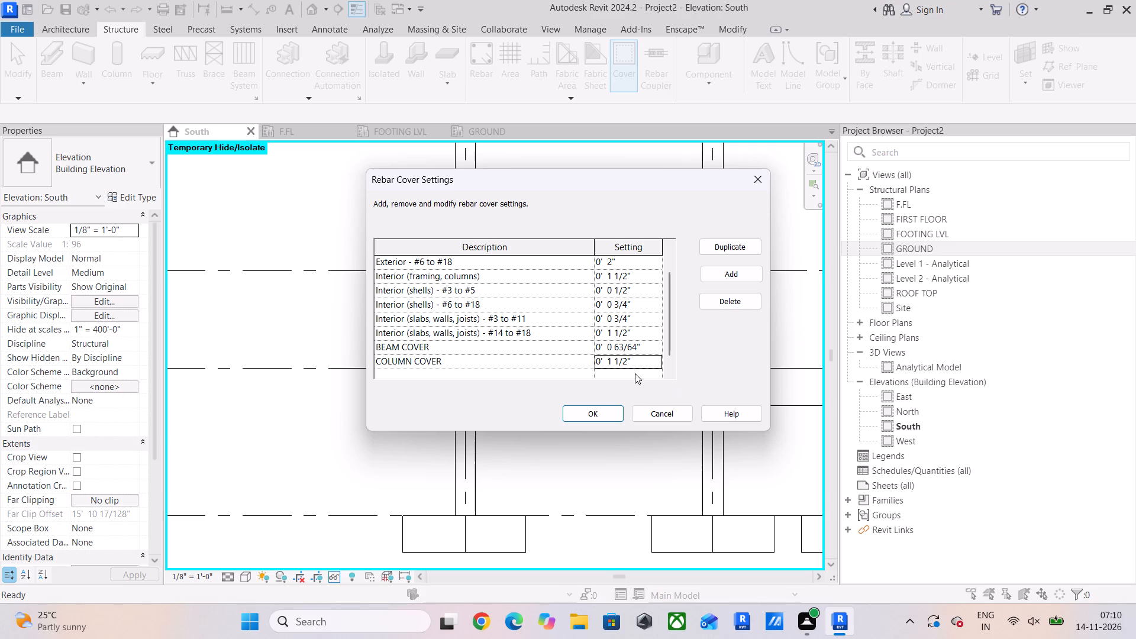
click(654, 364)
text(25)
text(MM)
key(Return)
Add a third cover type named FOOTING COVER with a 50 mm setting and accept the rebar cover settings.
click(724, 270)
click(454, 363)
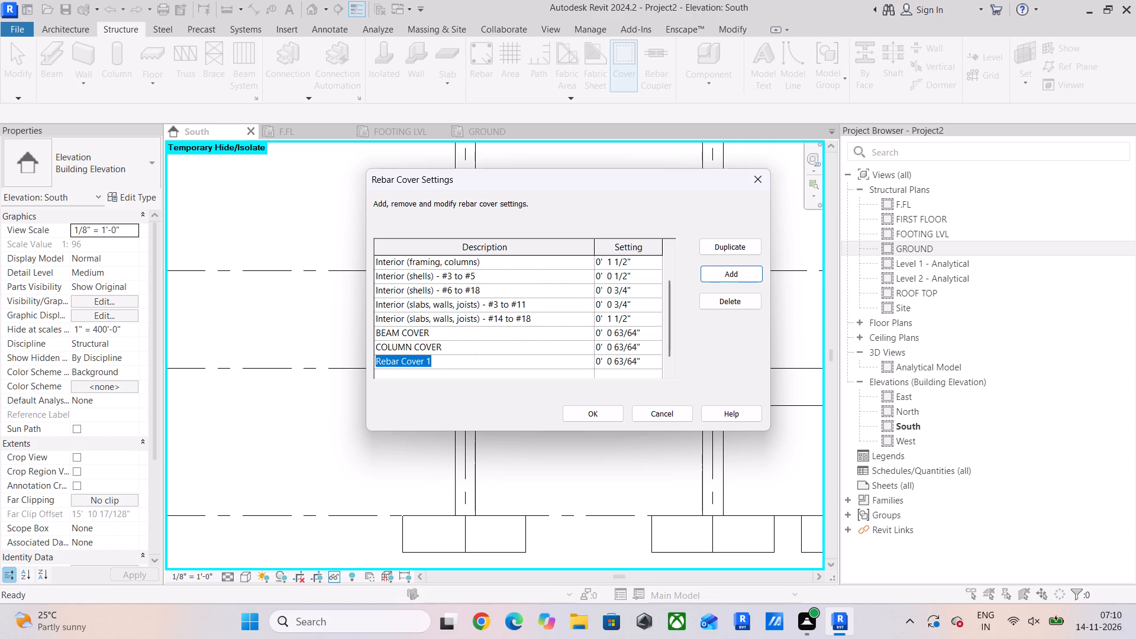
text(FOOTING V)
key(BackSpace)
text(COVER)
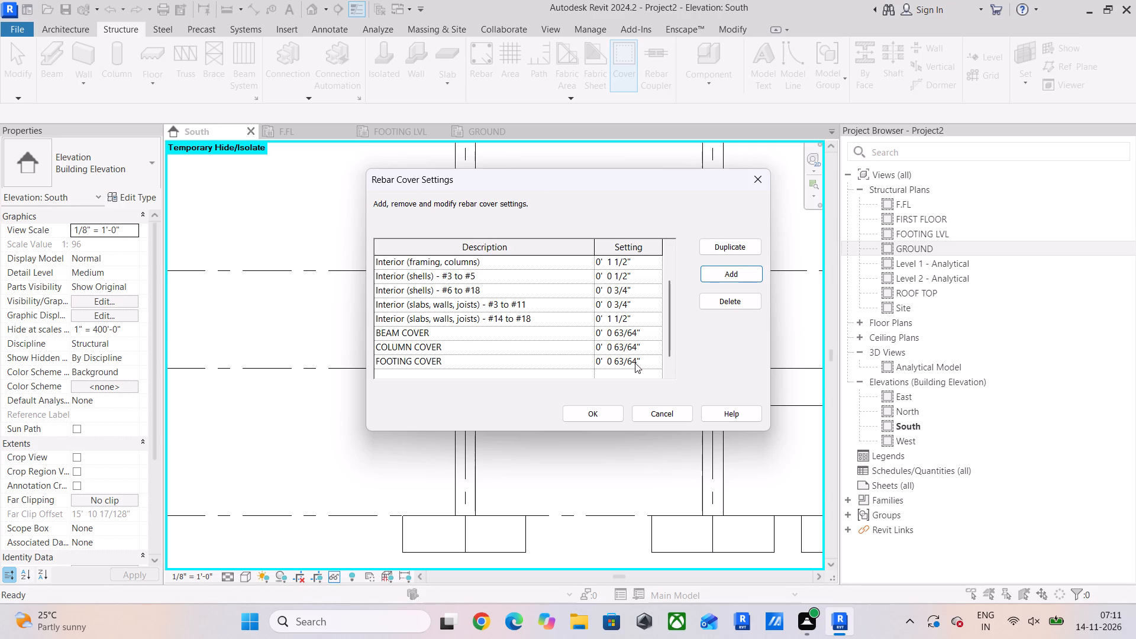
click(651, 363)
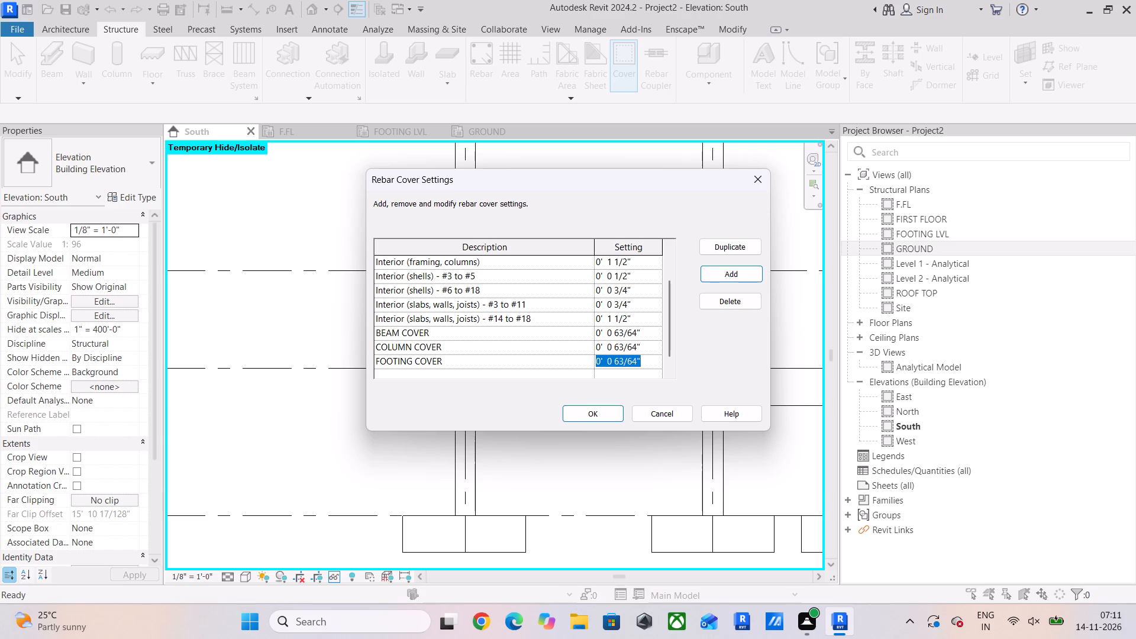
text(50MM)
key(Return)
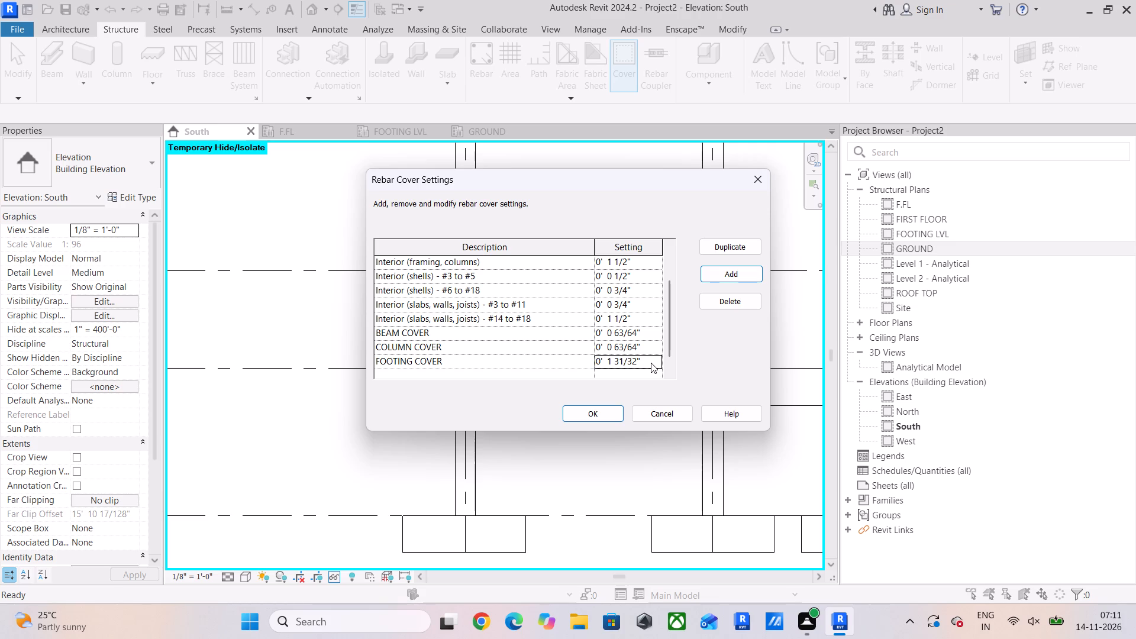
click(598, 417)
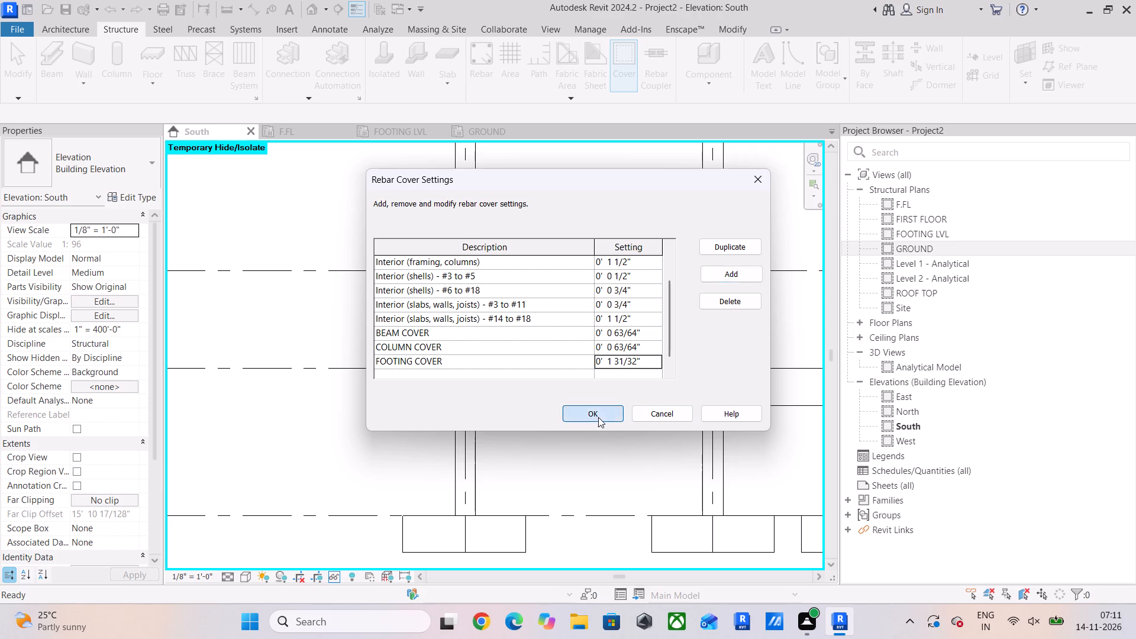
Assign COLUMN COVER to each of the four concrete columns seen along the South elevation.
click(451, 452)
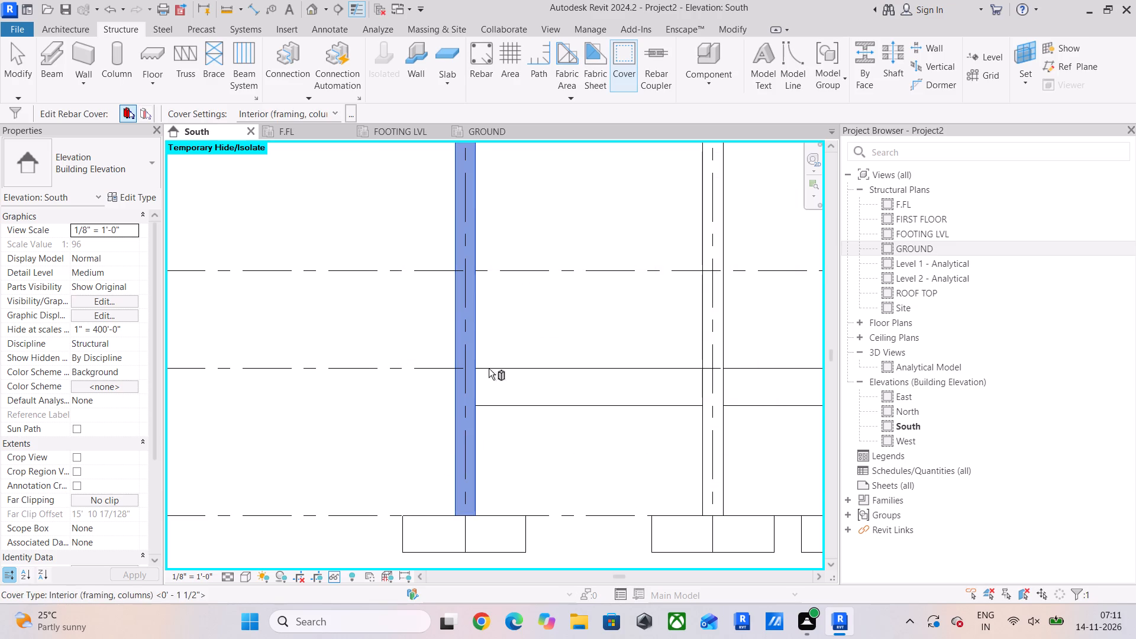
click(334, 113)
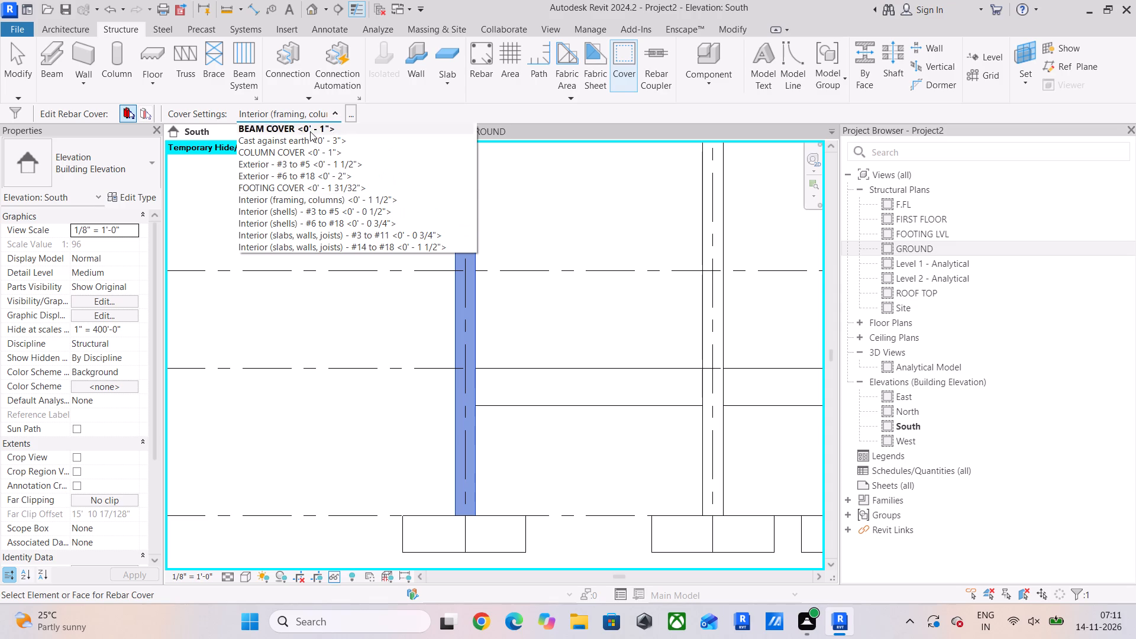
click(273, 150)
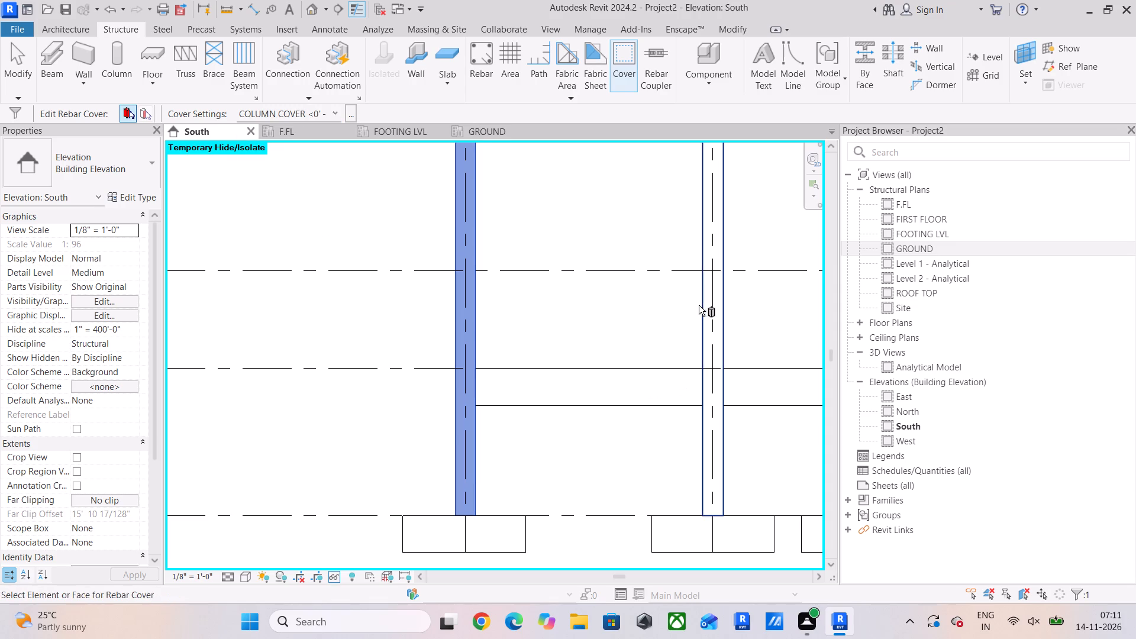
click(700, 302)
click(329, 113)
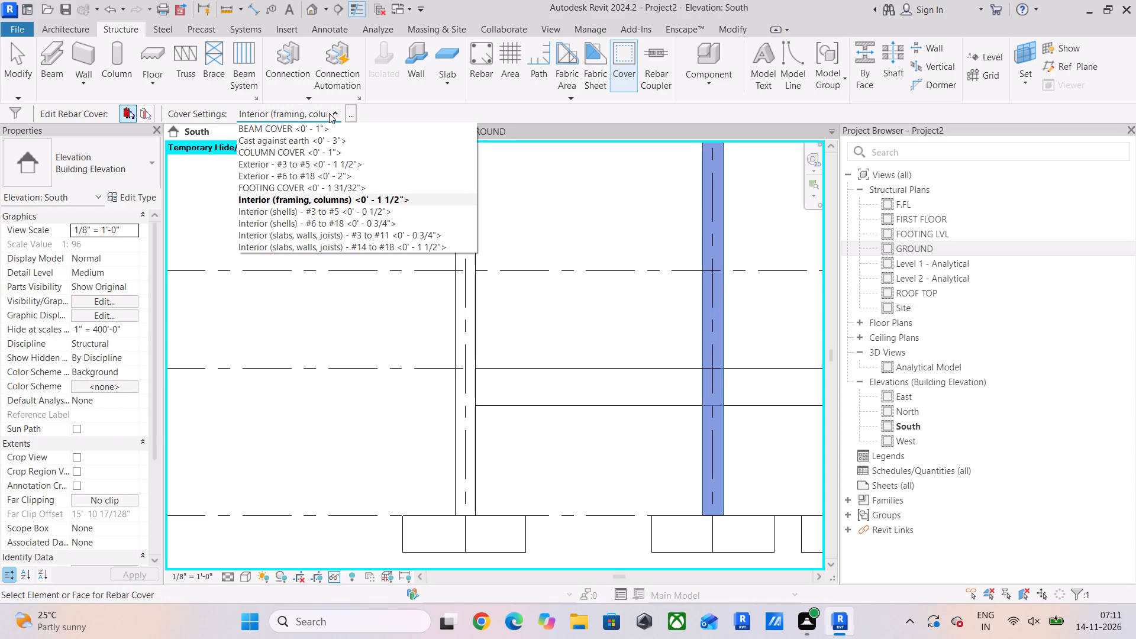
click(253, 148)
middle_drag(569, 288, 341, 337)
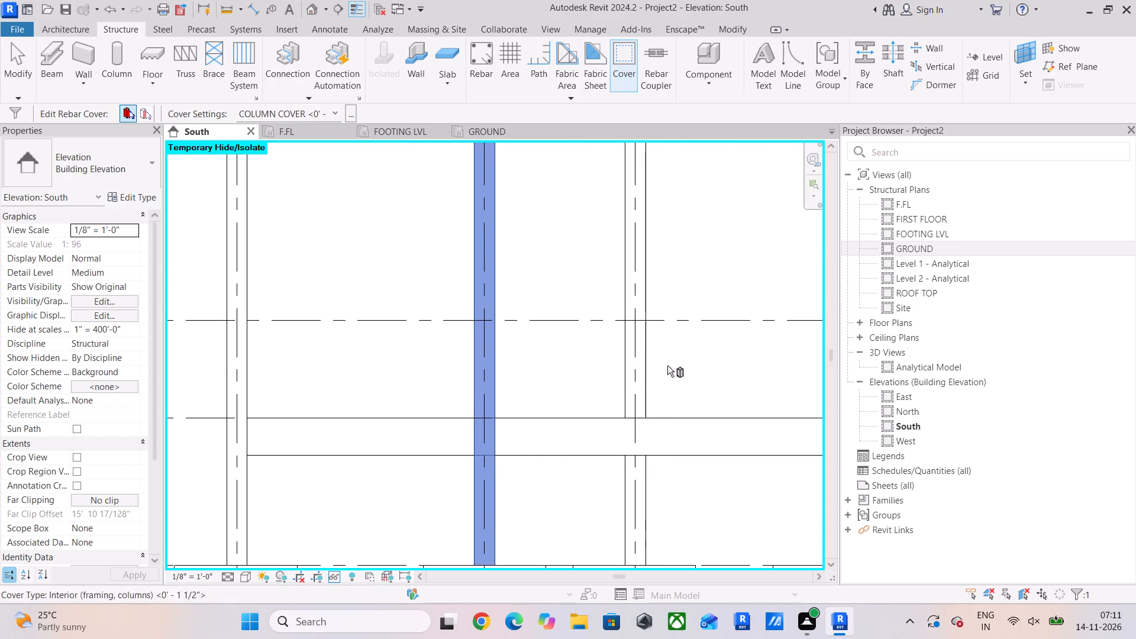
click(625, 359)
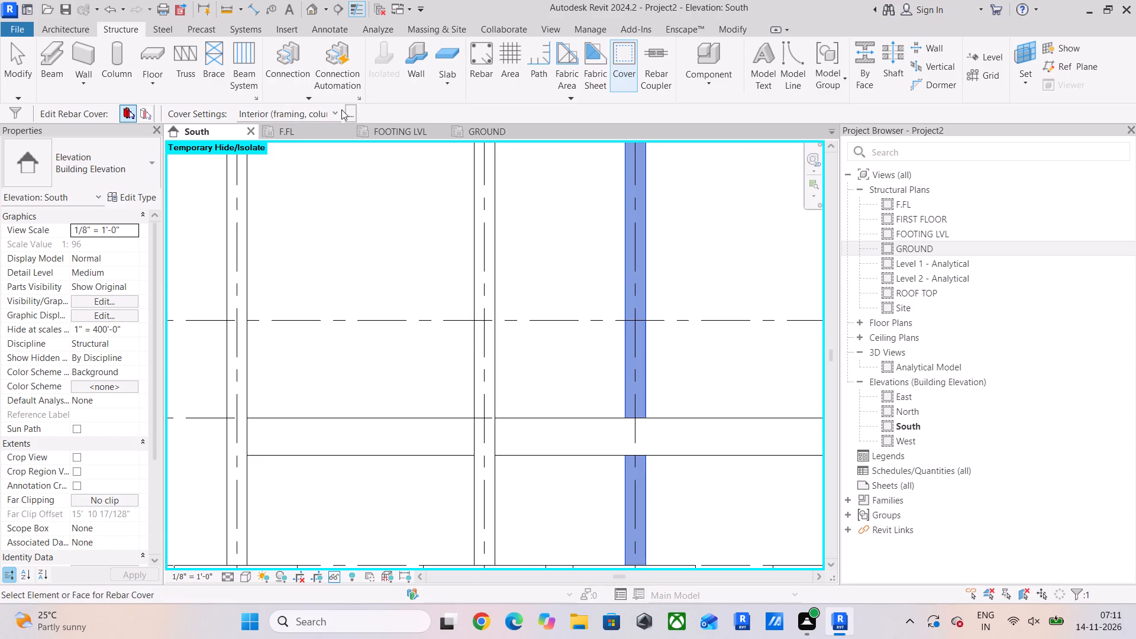
click(339, 109)
click(268, 153)
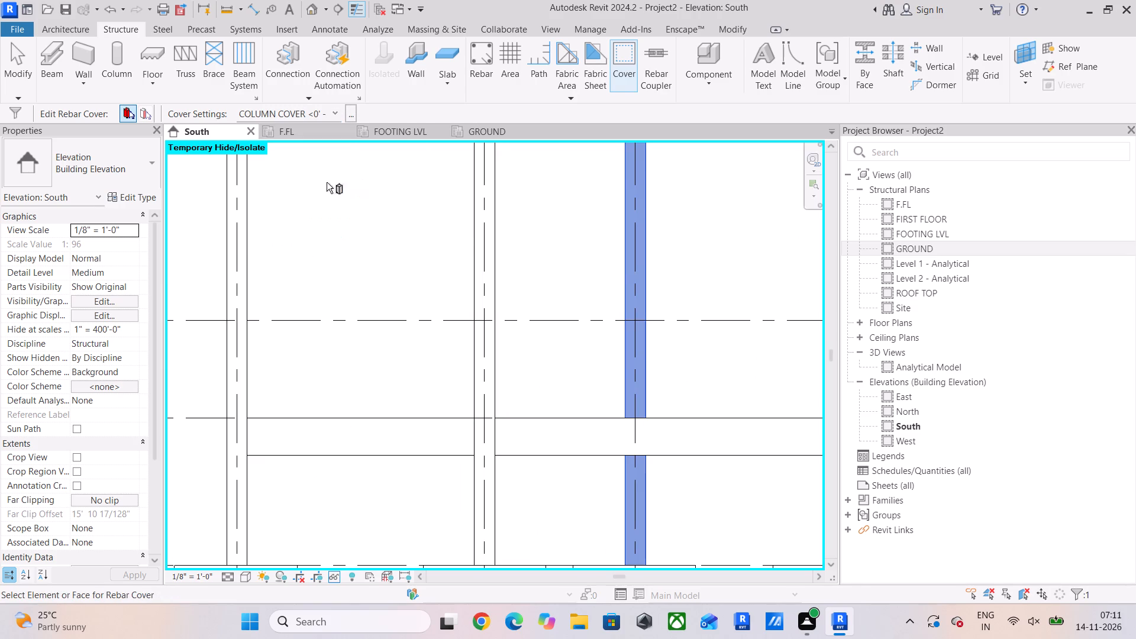
middle_drag(647, 351, 377, 369)
click(557, 359)
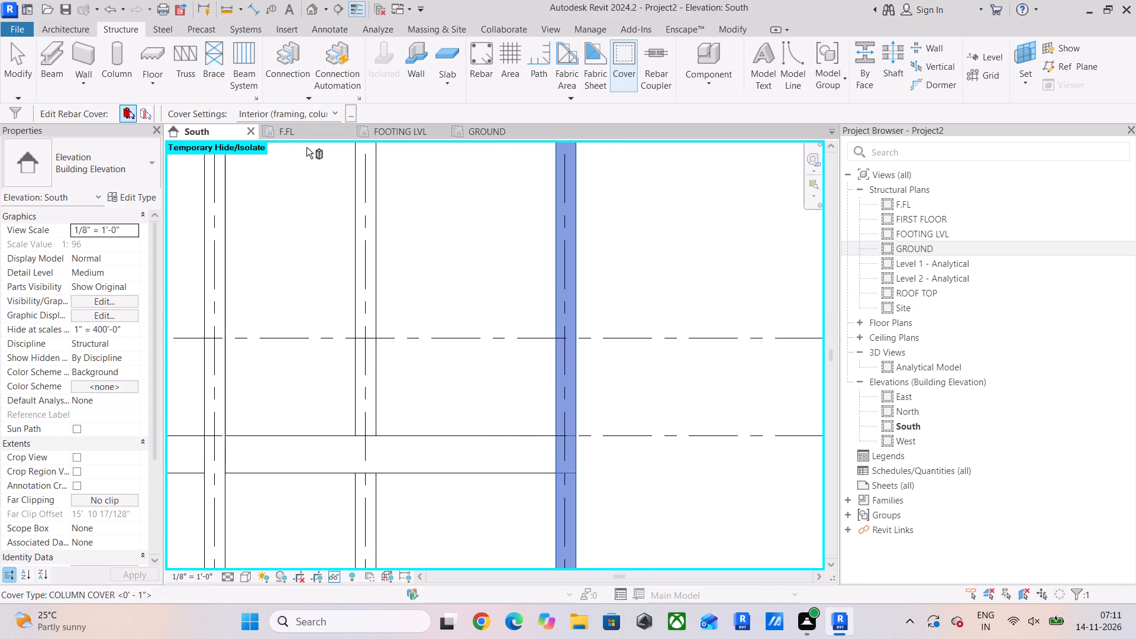
click(324, 109)
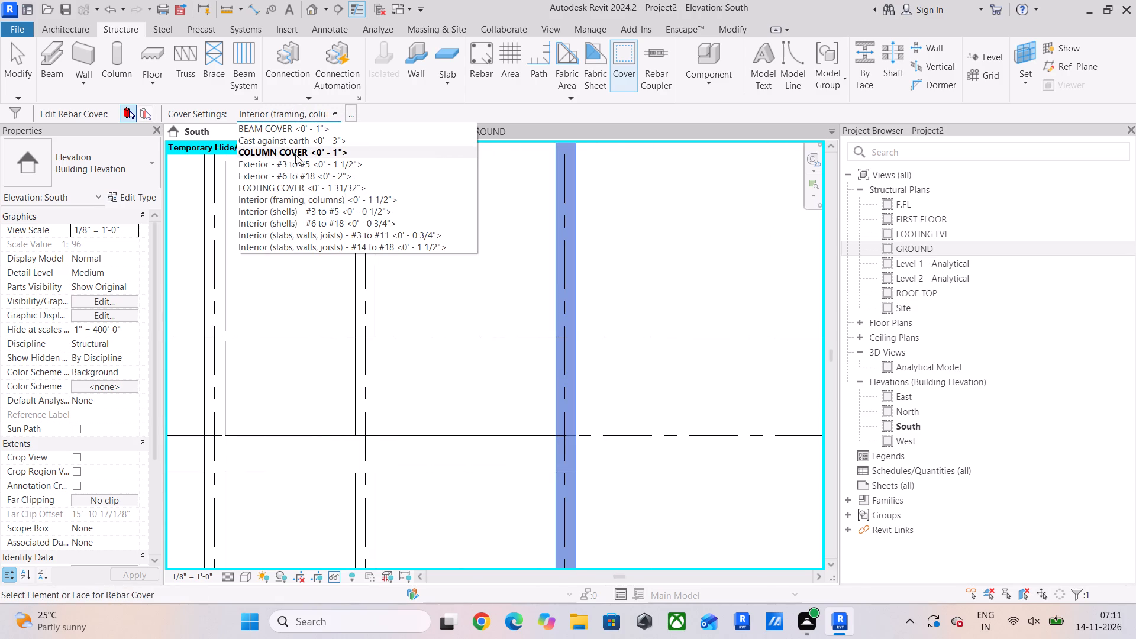
click(295, 154)
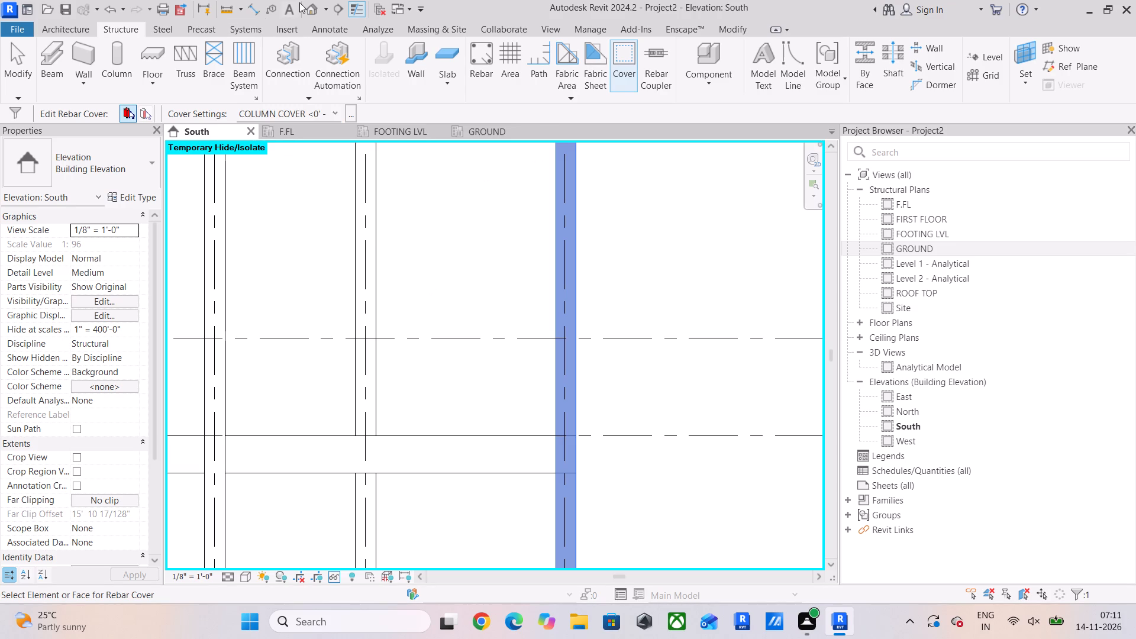
Open the default 3D view, set its visual style to Shaded, and leave the Cover command.
click(315, 9)
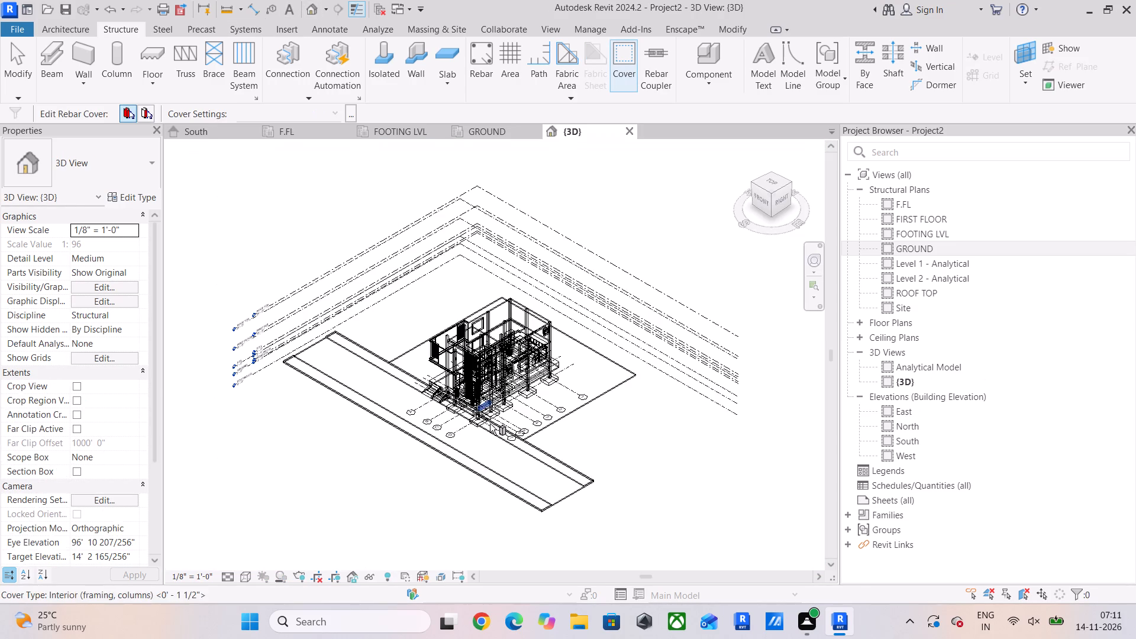
scroll(475, 386, up, 5)
scroll(356, 404, up, 4)
scroll(366, 406, down, 5)
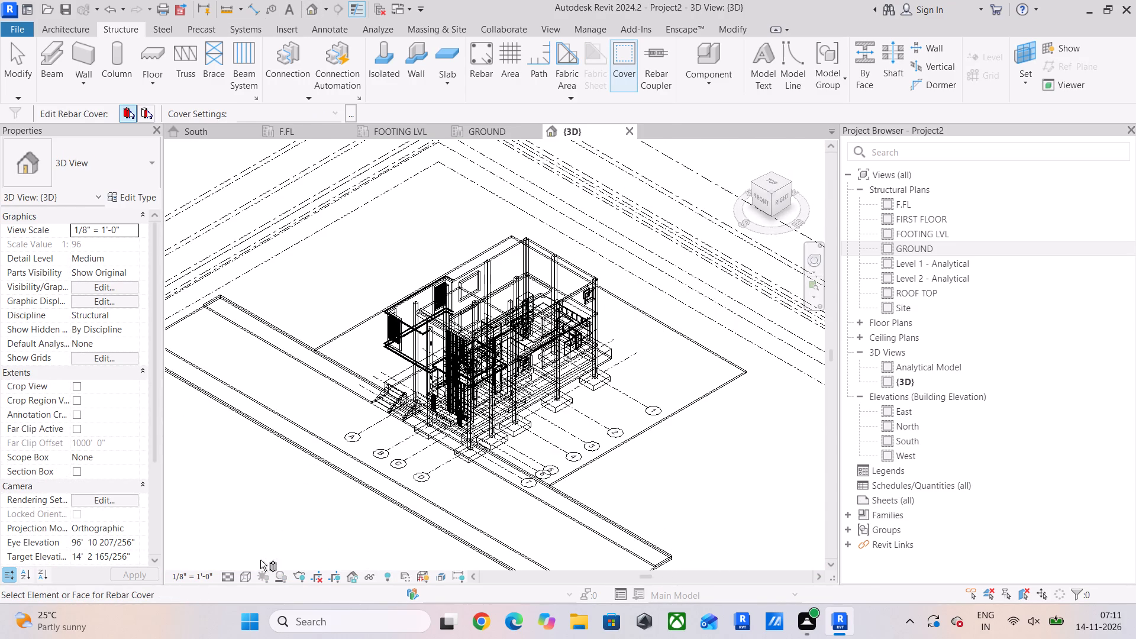
click(249, 573)
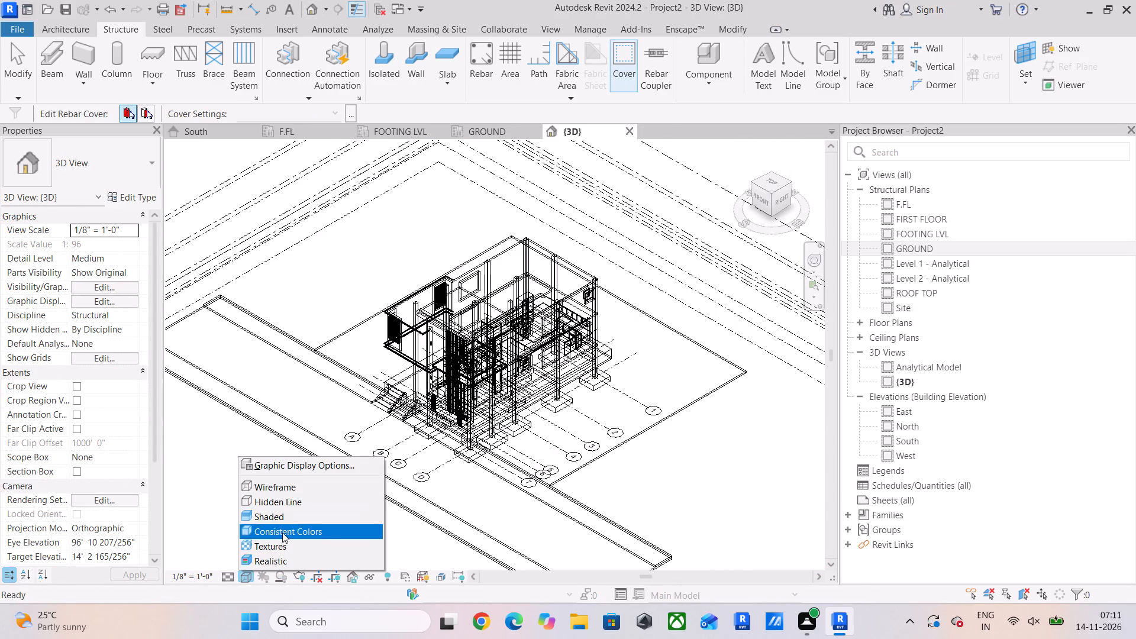
click(286, 518)
middle_drag(290, 463, 292, 532)
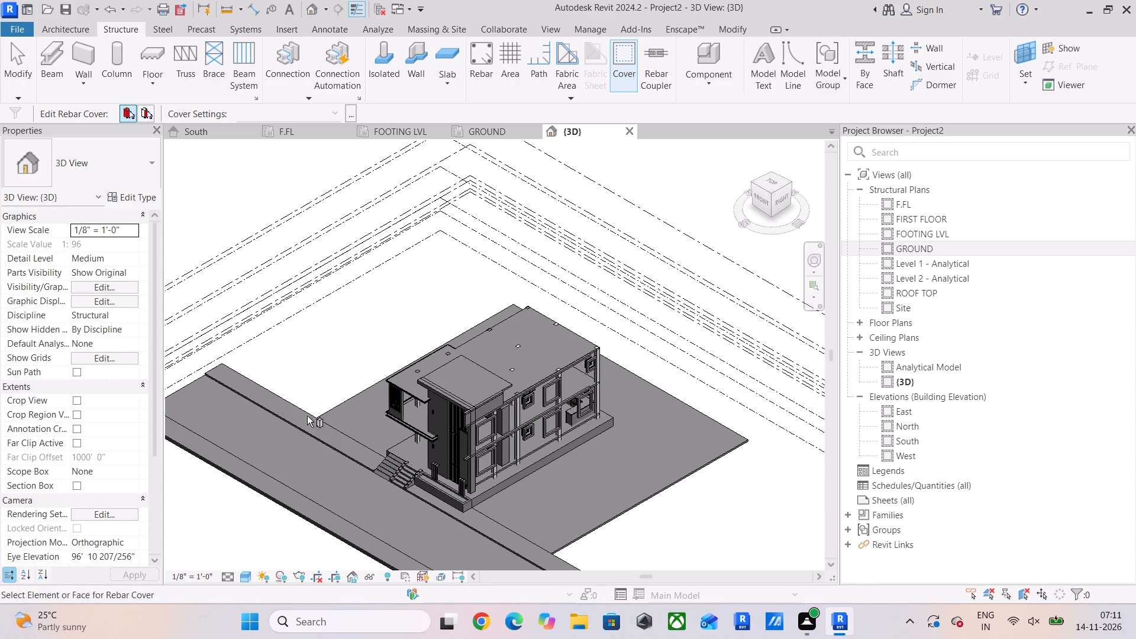
key(Escape)
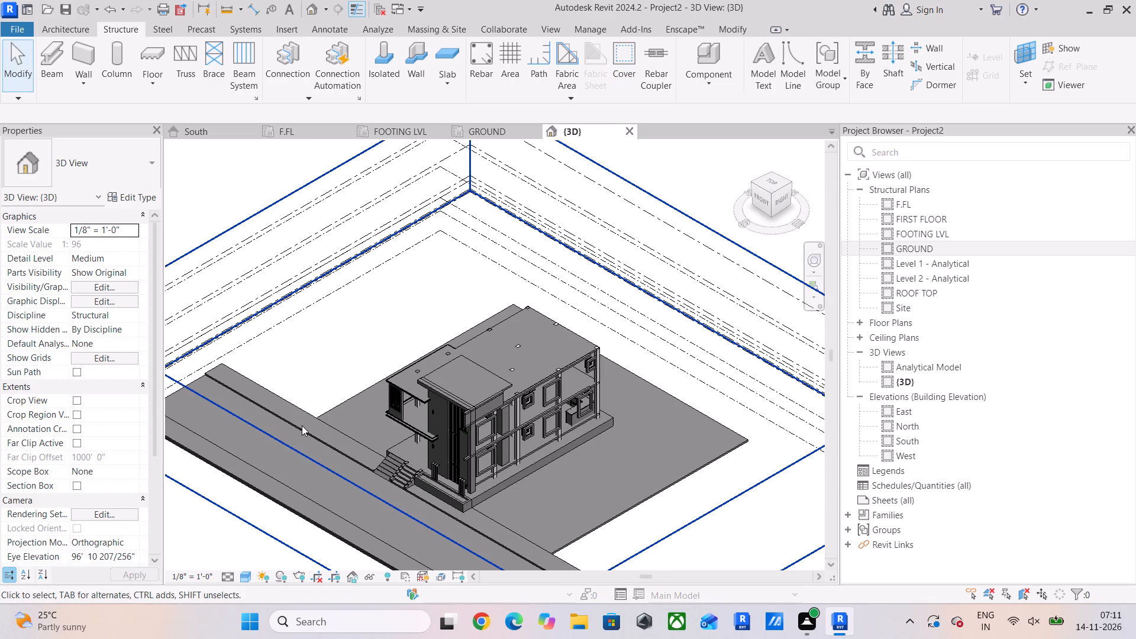
Temporarily hide the linked MY PLAN.rvt model in the 3D view.
click(295, 435)
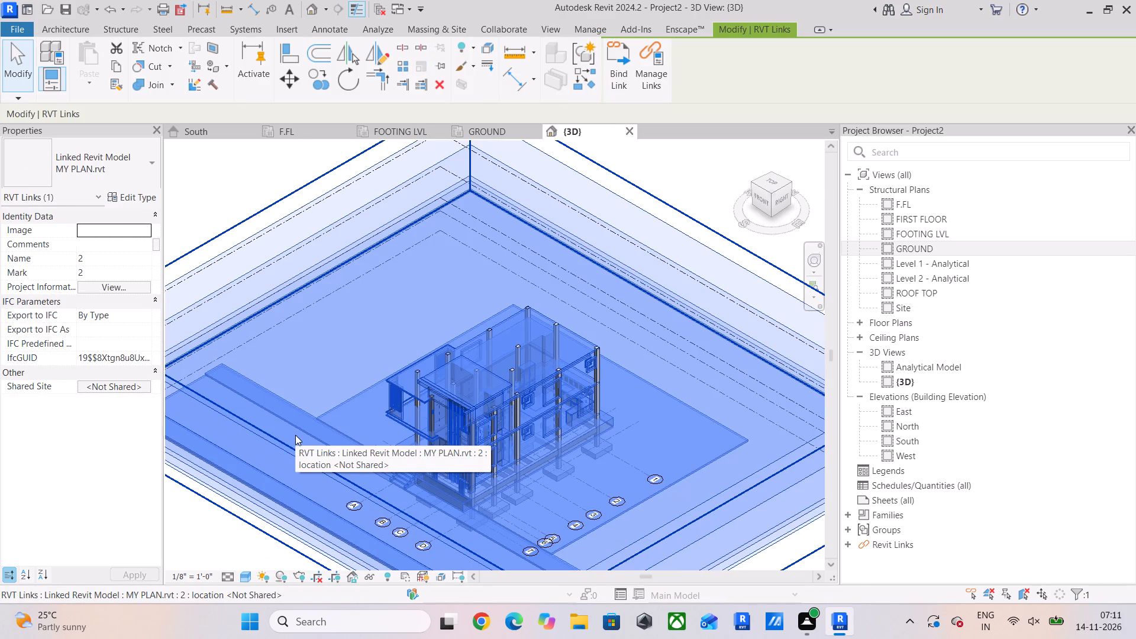
text(HH)
Start the Cover command and assign COLUMN COVER to the two columns in the second row from the building's front-left end.
scroll(473, 373, up, 5)
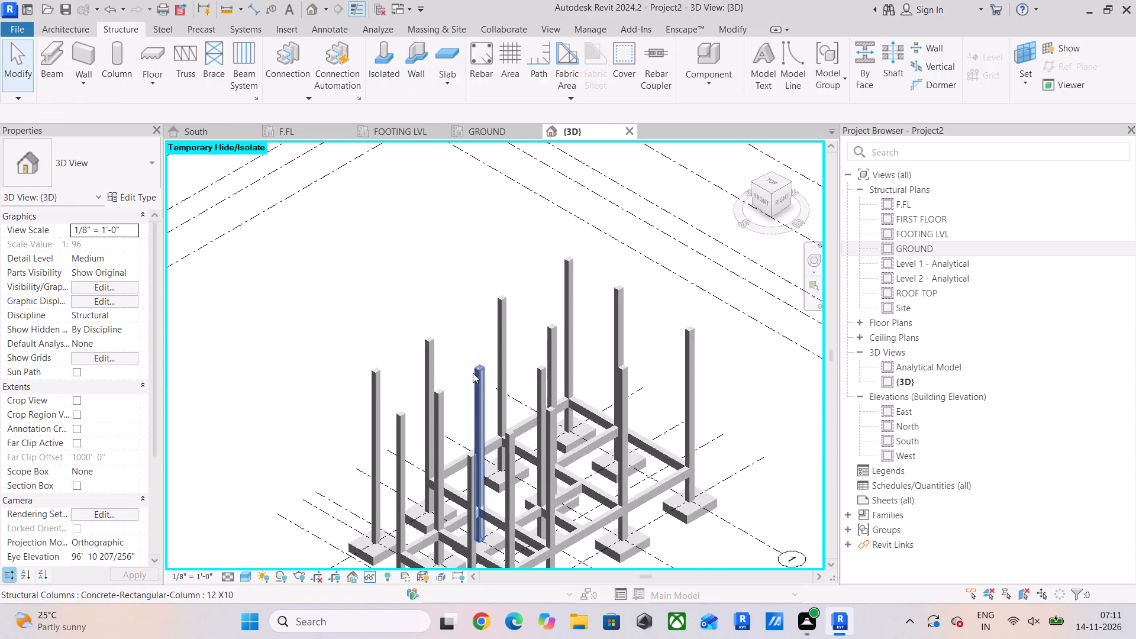
middle_drag(473, 369, 485, 249)
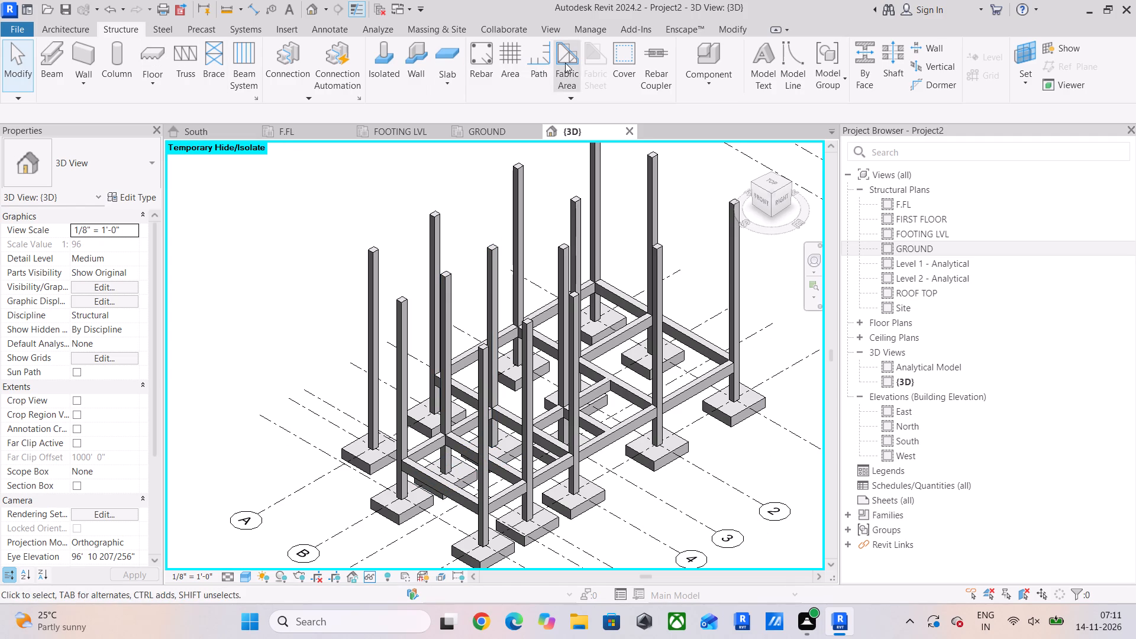
click(621, 59)
scroll(386, 250, up, 4)
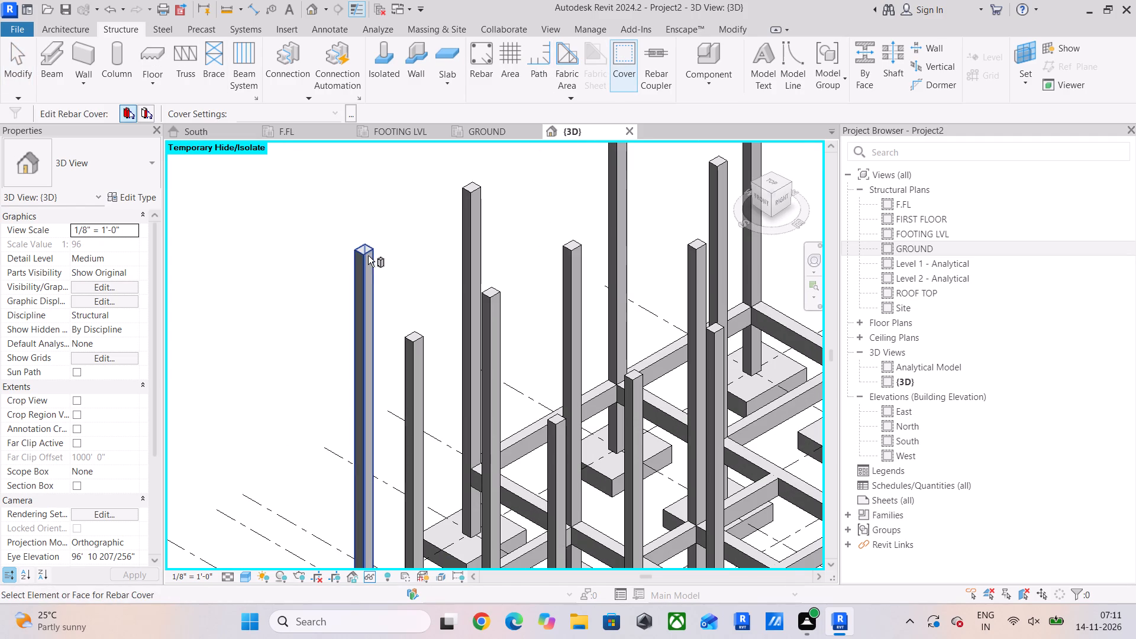
click(368, 256)
click(469, 214)
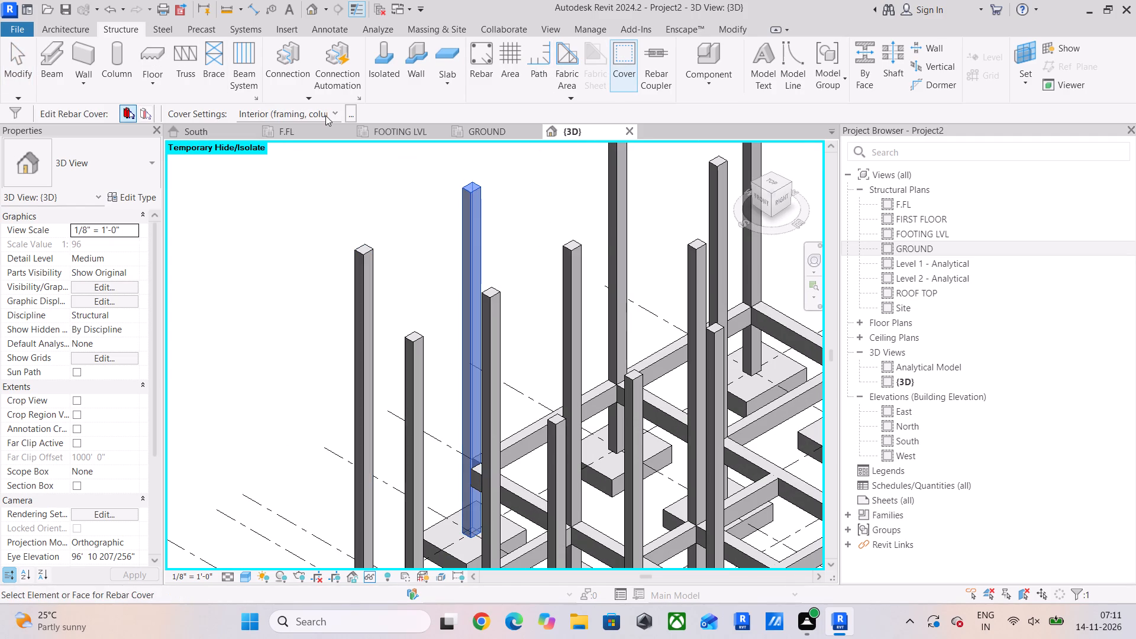
click(319, 108)
click(282, 148)
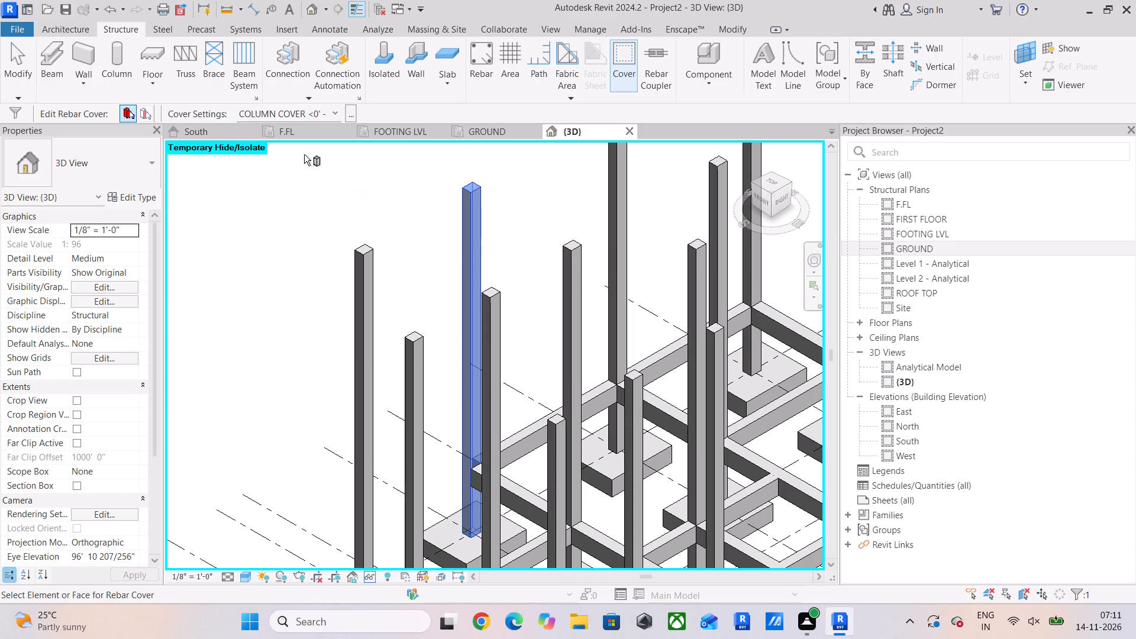
click(499, 301)
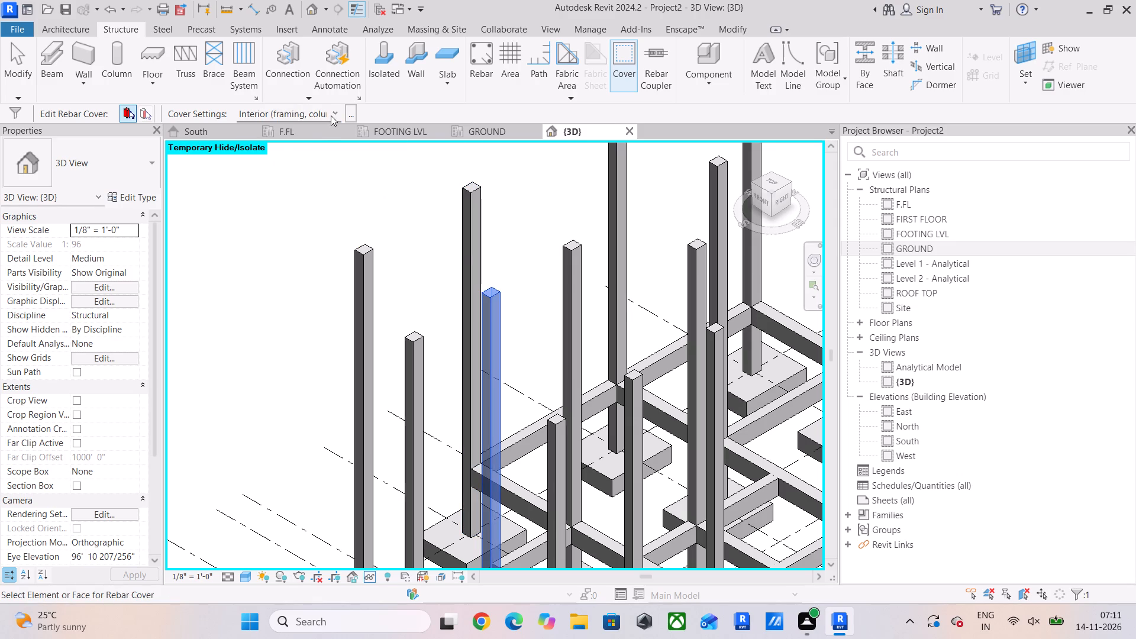
click(331, 115)
click(297, 150)
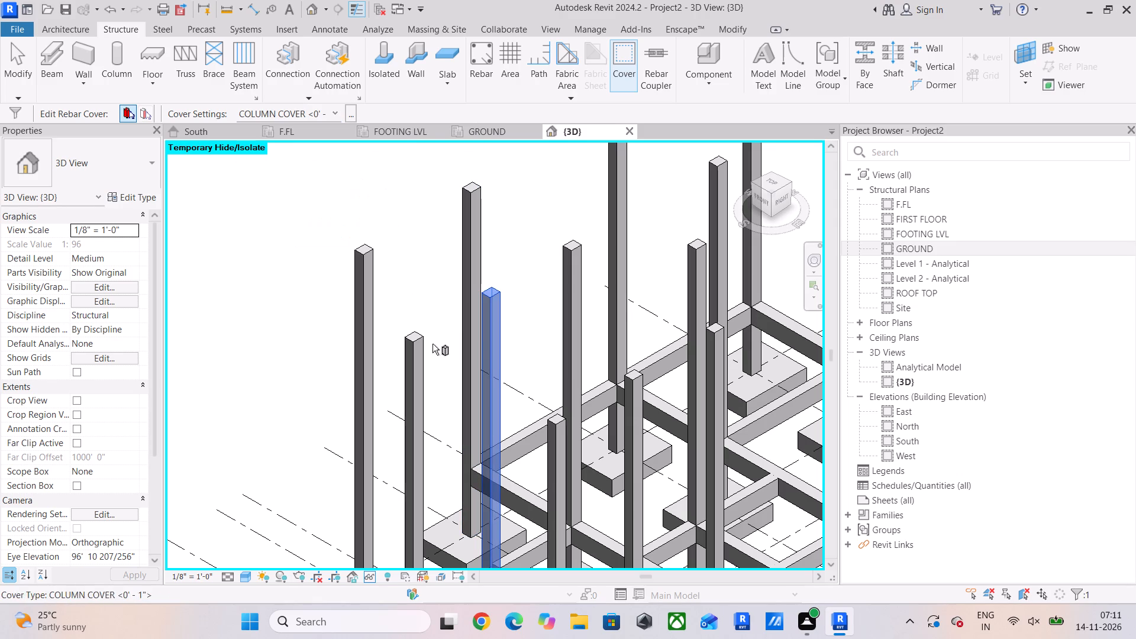
Check two front columns, then assign COLUMN COVER to the next two columns along the building's front-right side.
click(414, 354)
middle_drag(404, 326, 327, 245)
scroll(402, 325, up, 1)
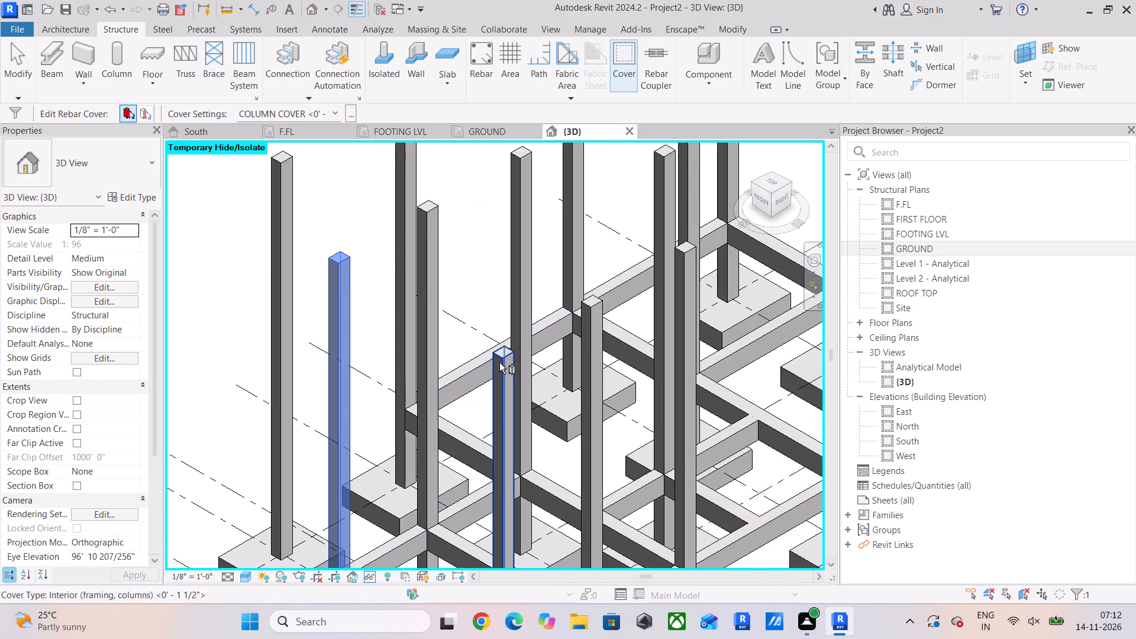
click(502, 362)
middle_drag(462, 327, 338, 251)
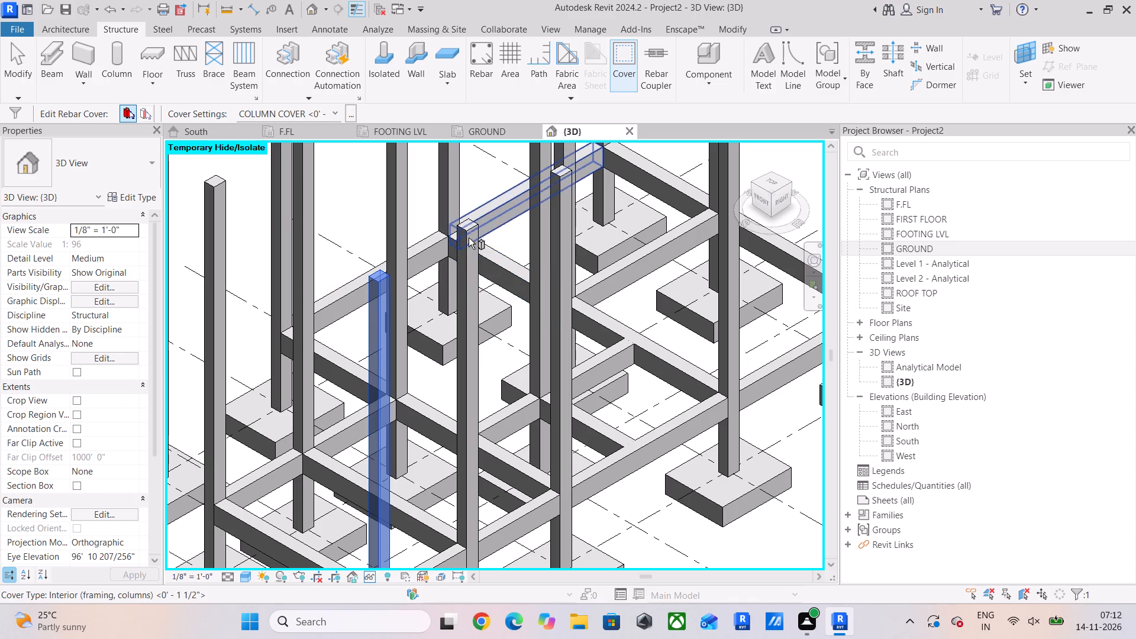
click(468, 238)
click(332, 111)
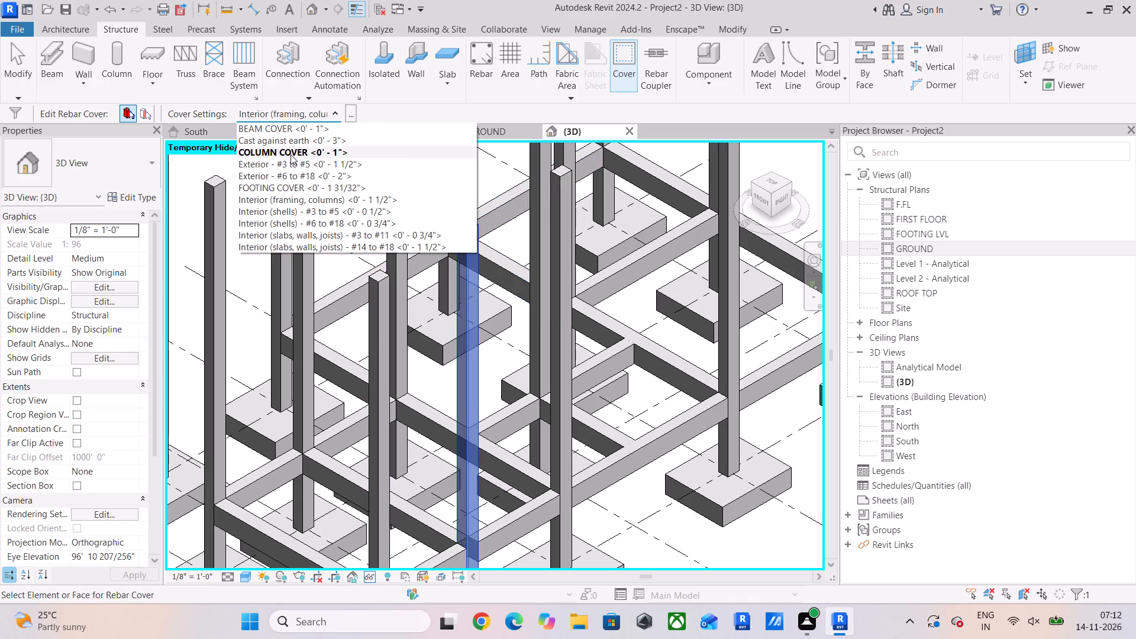
click(291, 154)
click(557, 197)
middle_drag(504, 220, 538, 334)
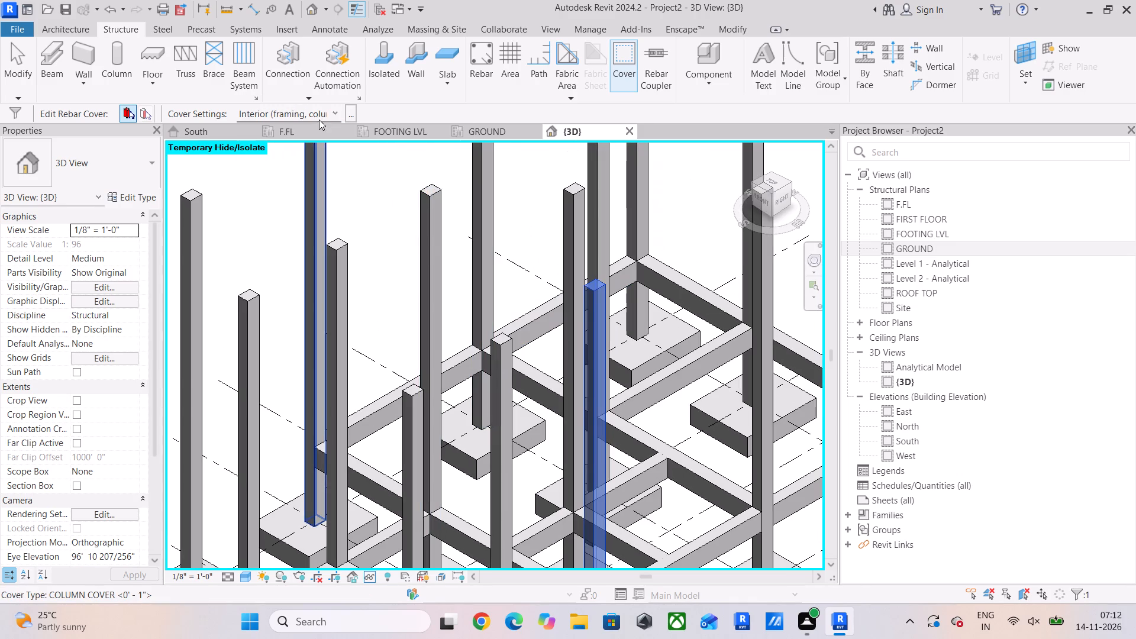
click(335, 109)
click(304, 149)
Assign COLUMN COVER to an interior column of the third row and to the column on the rear-left side.
middle_drag(481, 218, 482, 247)
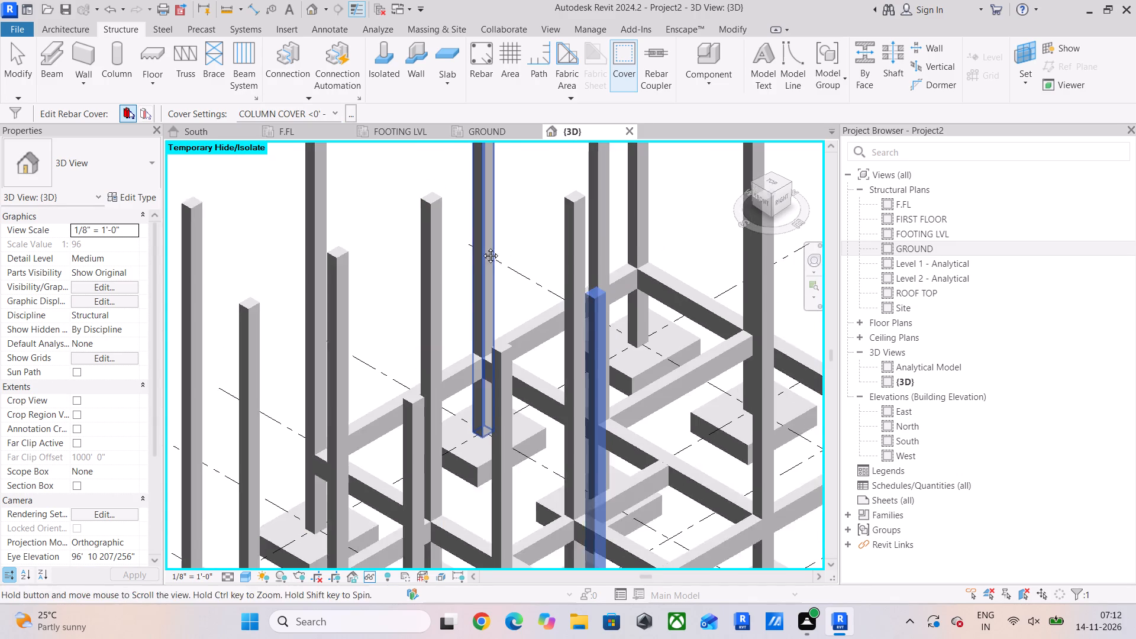
middle_drag(482, 247, 473, 292)
click(422, 272)
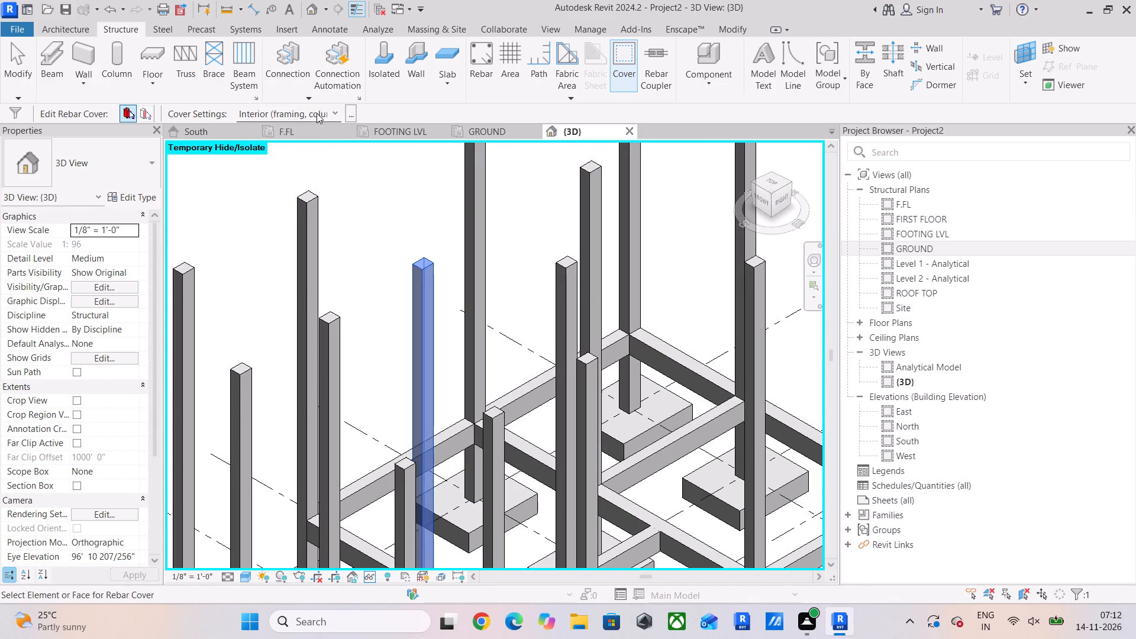
click(325, 110)
click(302, 151)
click(309, 202)
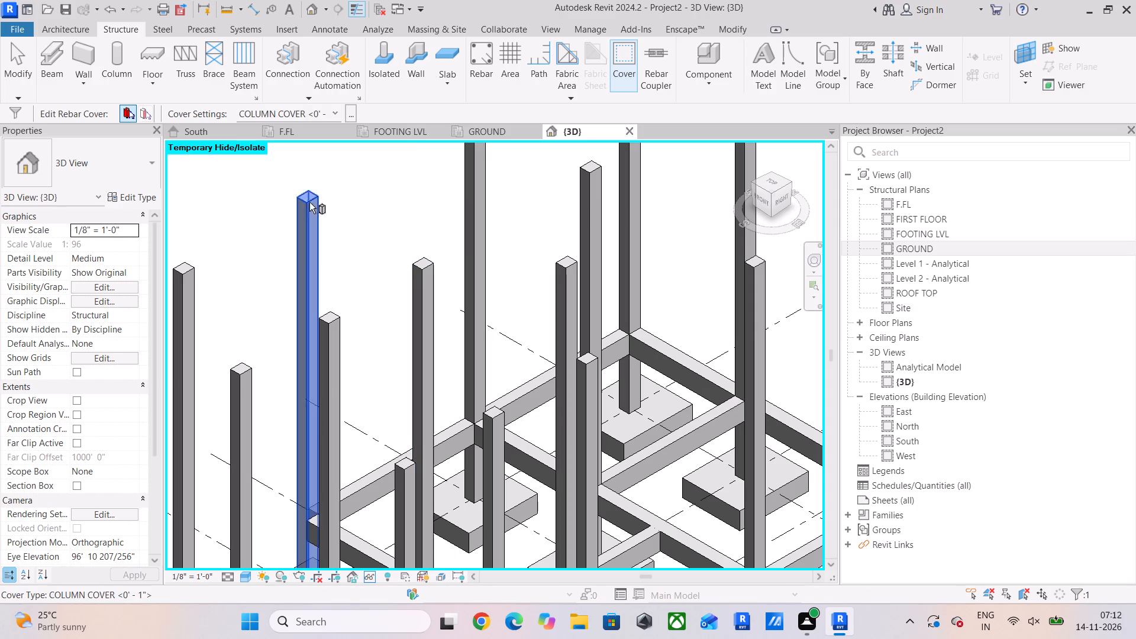
click(475, 199)
click(328, 112)
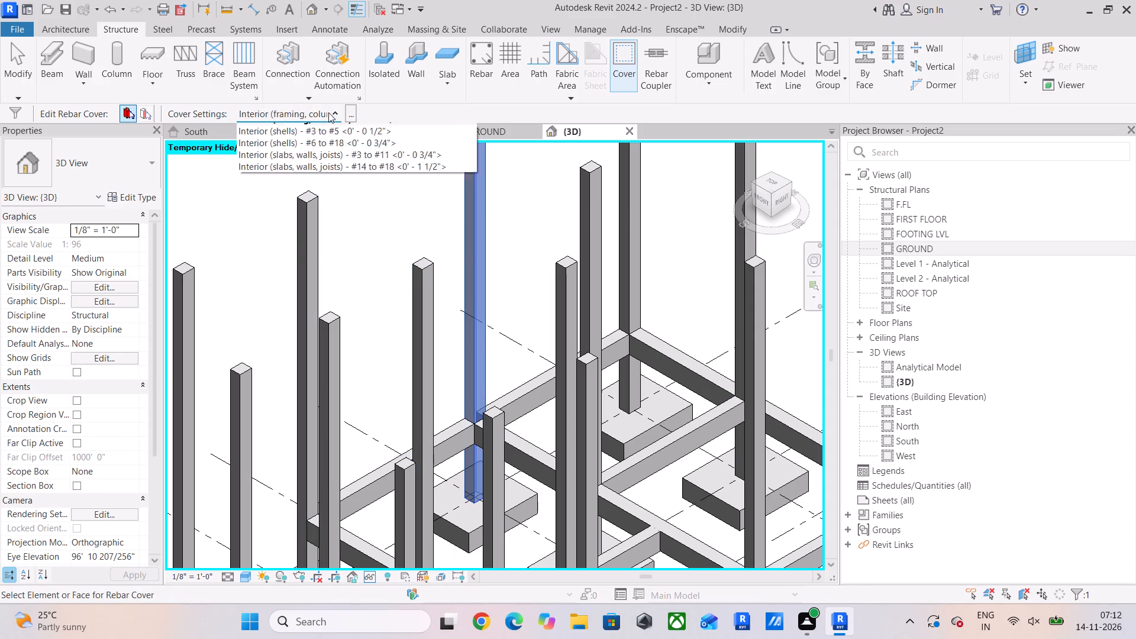
click(306, 155)
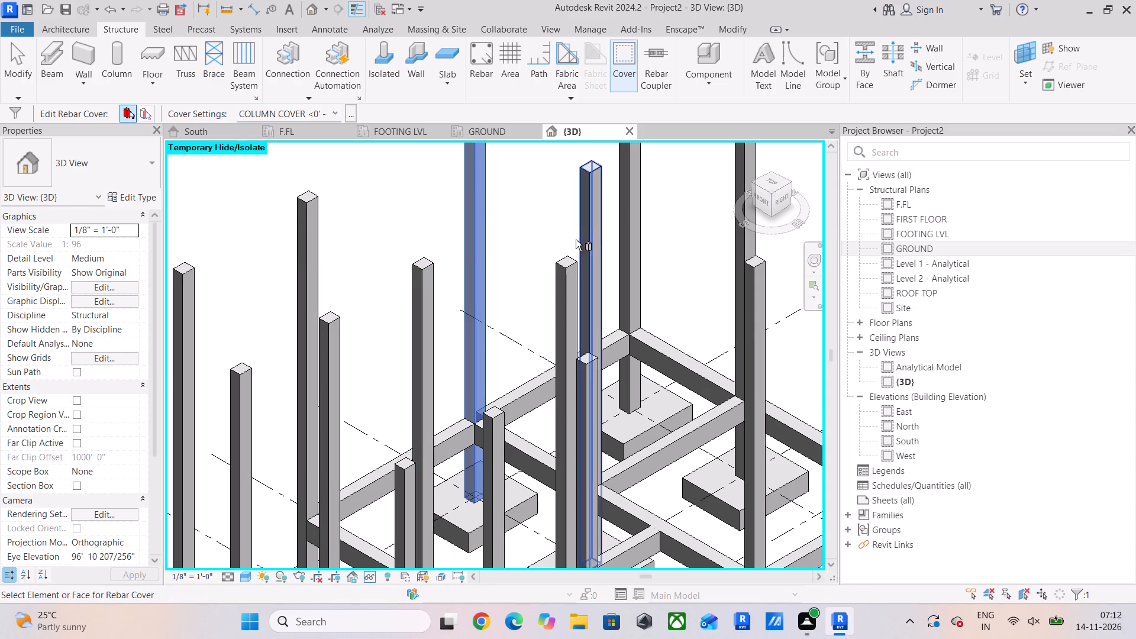
Assign COLUMN COVER to the taller-standing interior column behind the front-right row and to the next column on the front-right side.
click(569, 267)
middle_drag(568, 263, 512, 337)
click(536, 247)
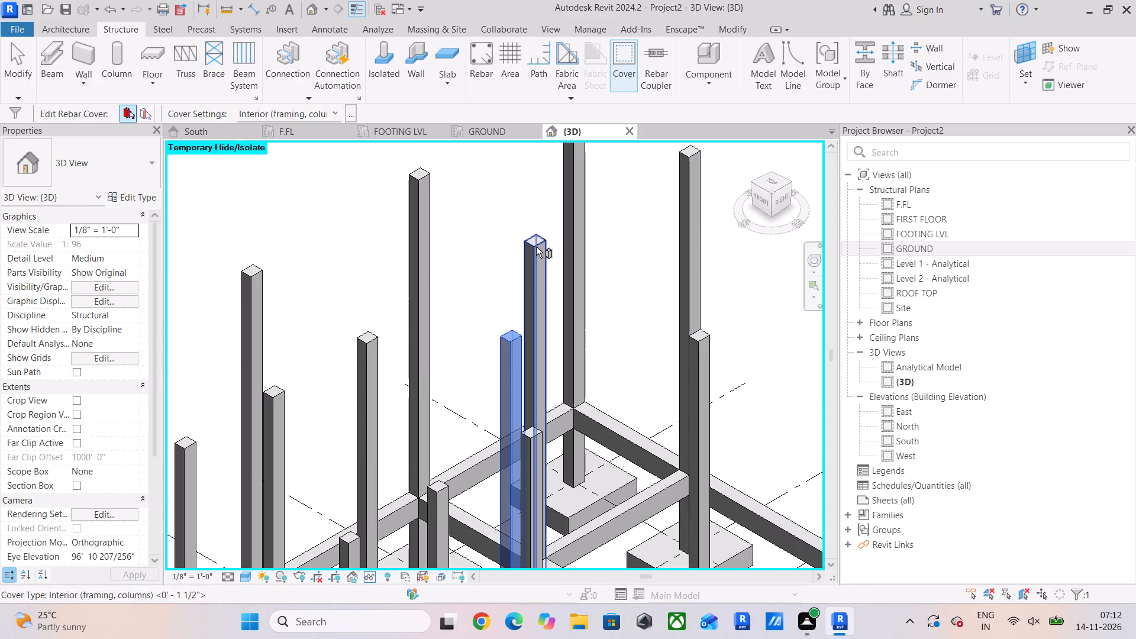
click(333, 114)
click(311, 154)
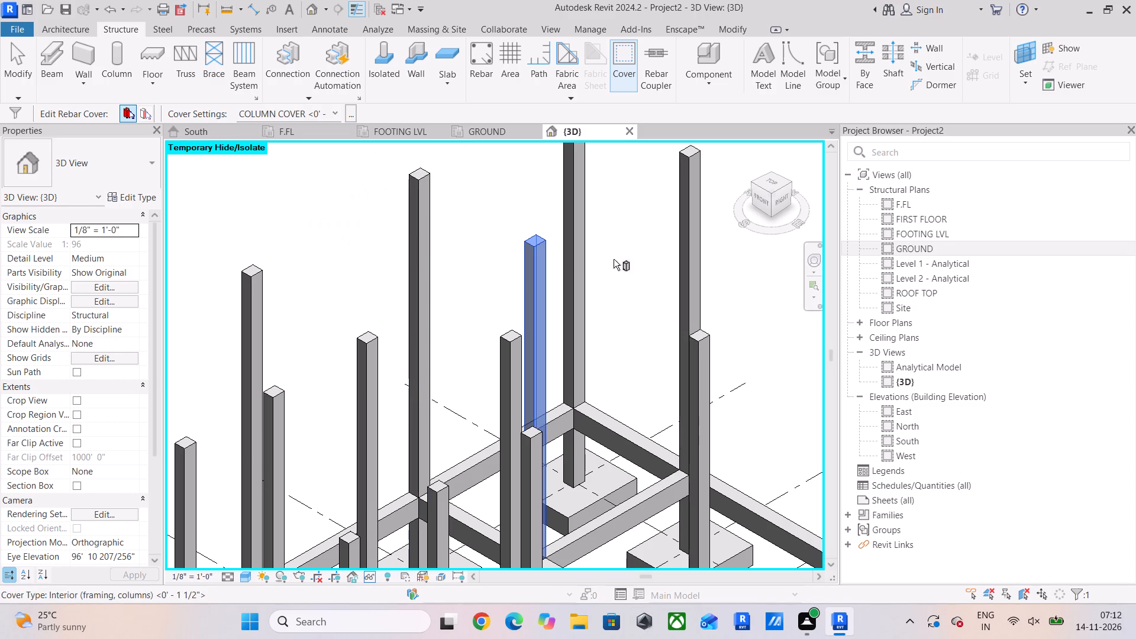
click(702, 343)
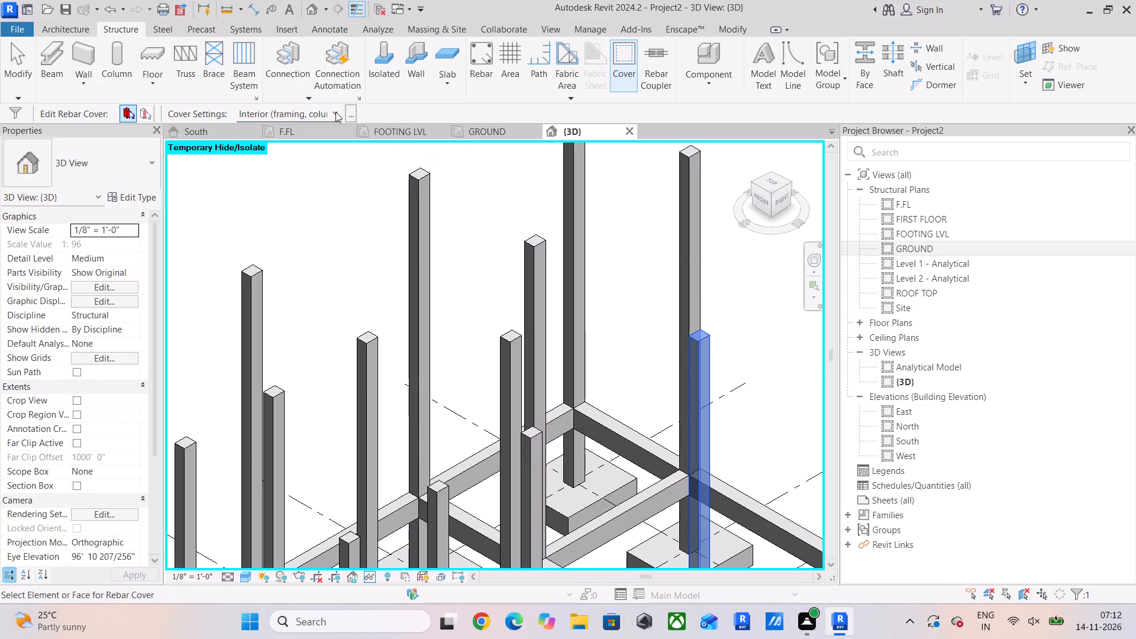
click(335, 112)
click(318, 151)
Assign COLUMN COVER to the three columns at the building's far end: right corner, middle and rear corner.
middle_drag(534, 182, 351, 143)
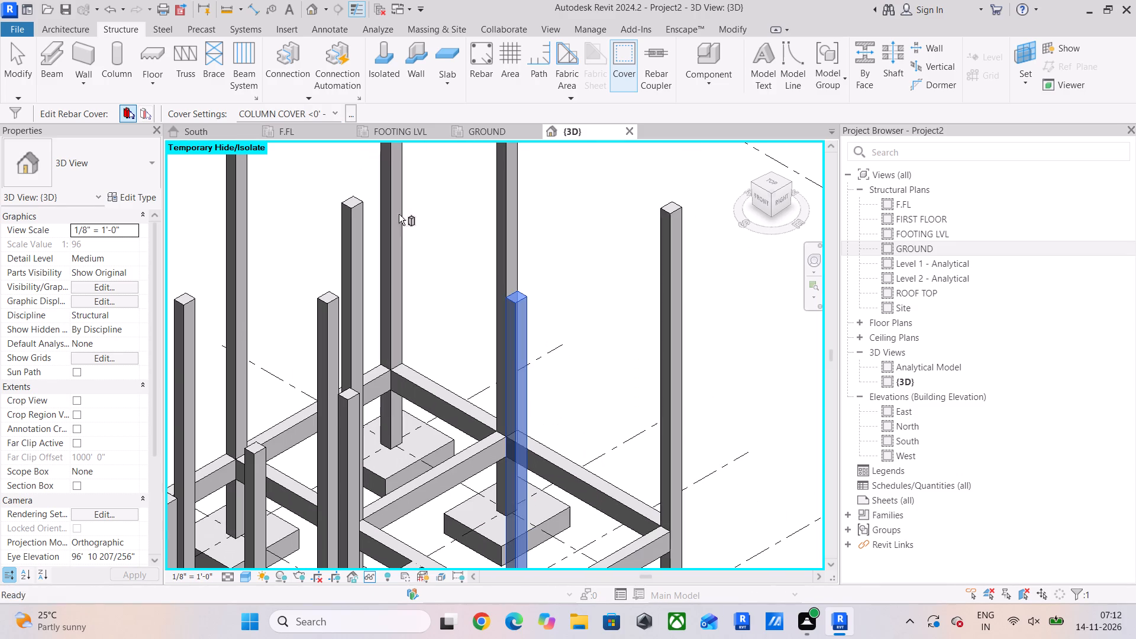
click(661, 230)
click(335, 111)
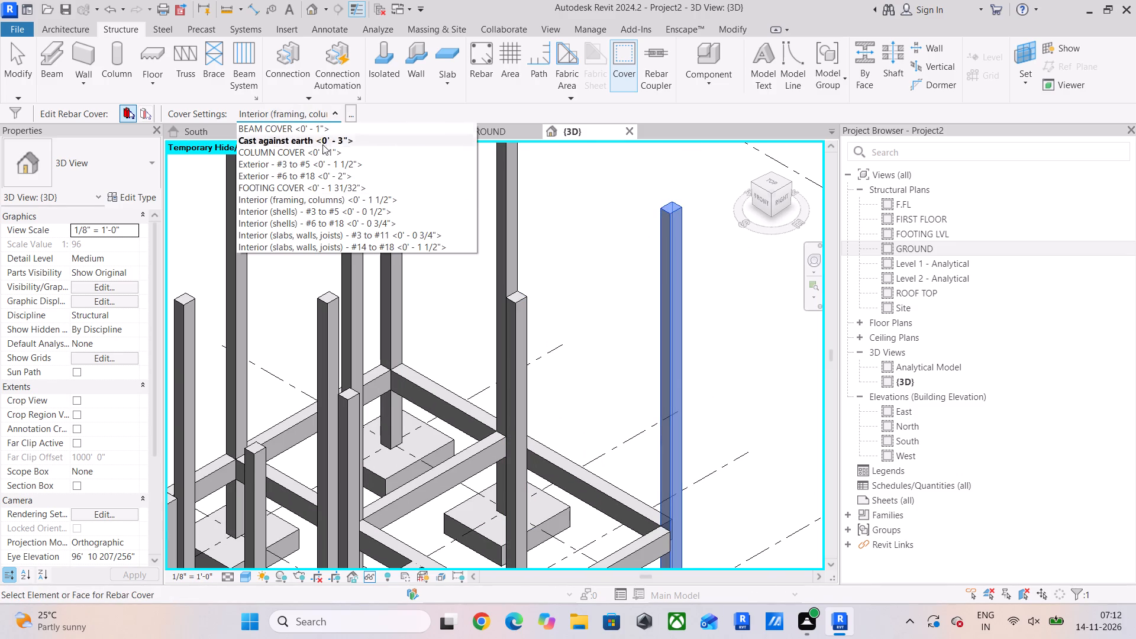
click(311, 150)
click(510, 183)
click(340, 116)
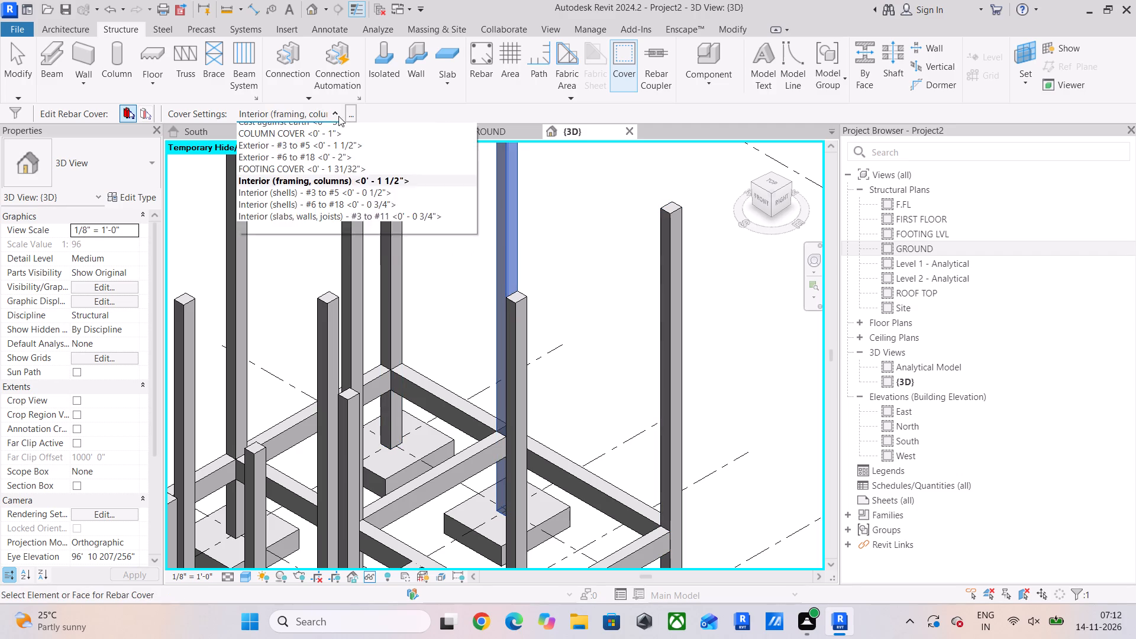
click(301, 150)
middle_drag(421, 248, 532, 344)
click(500, 228)
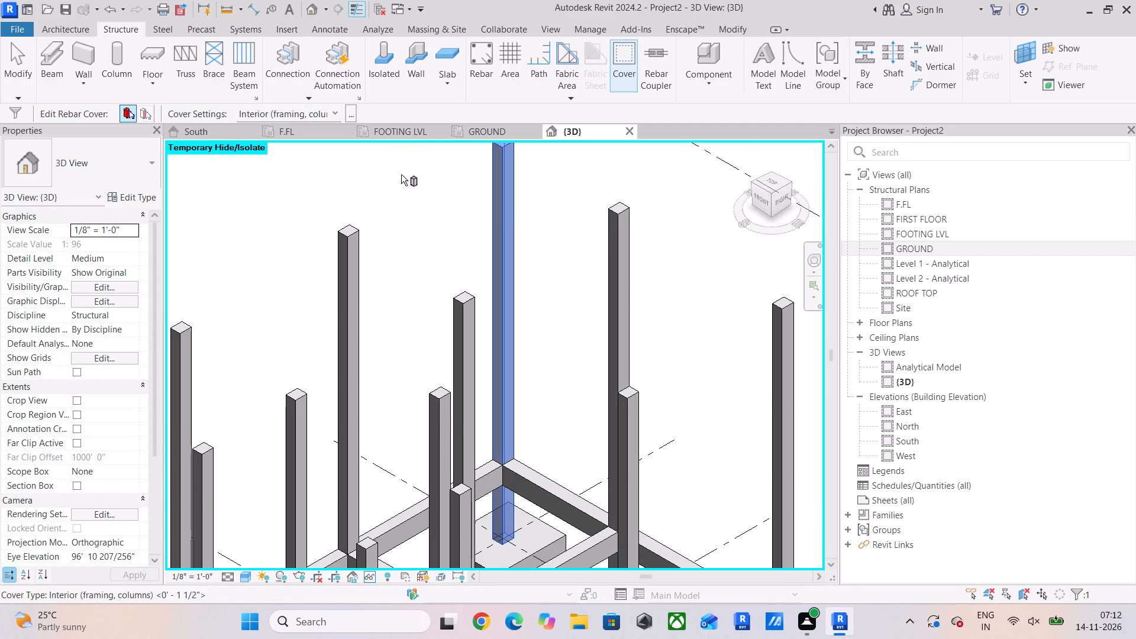
click(327, 111)
click(309, 153)
Assign BEAM COVER to the ground beam at the building's front-left end and the short side beam behind it.
scroll(440, 227, down, 3)
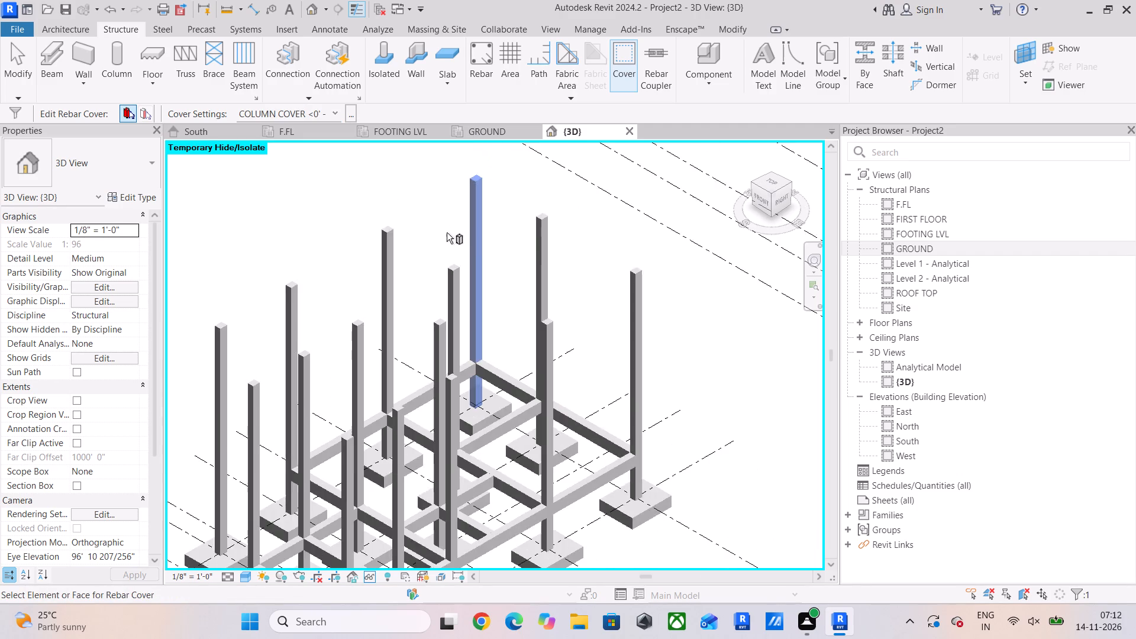
scroll(447, 233, down, 3)
scroll(455, 383, up, 5)
middle_drag(503, 420, 540, 362)
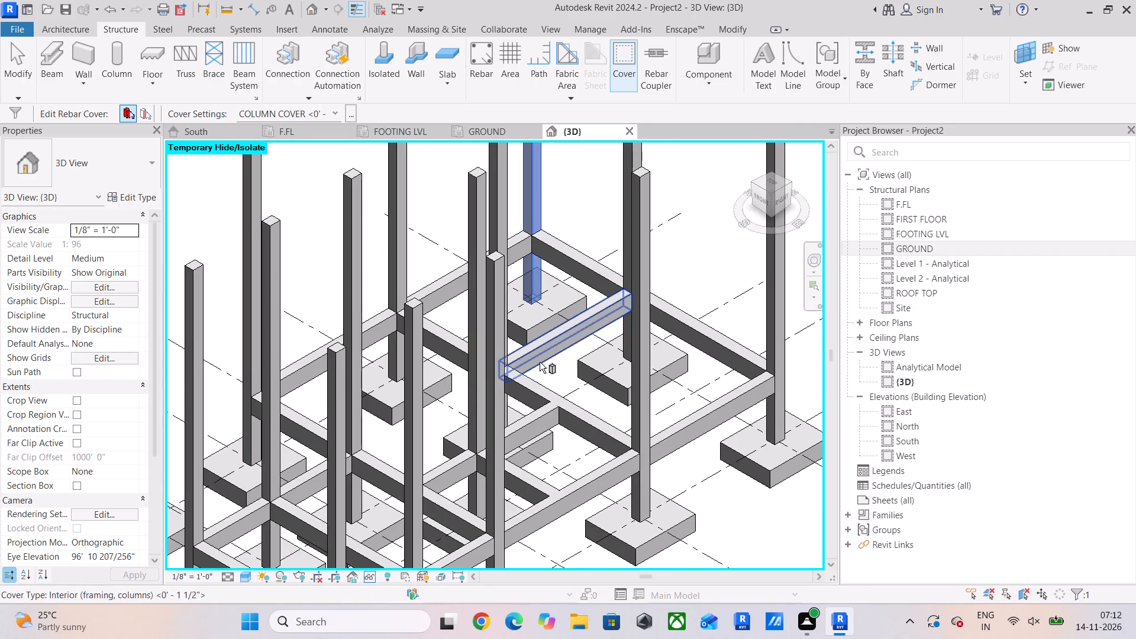
middle_drag(424, 378, 537, 285)
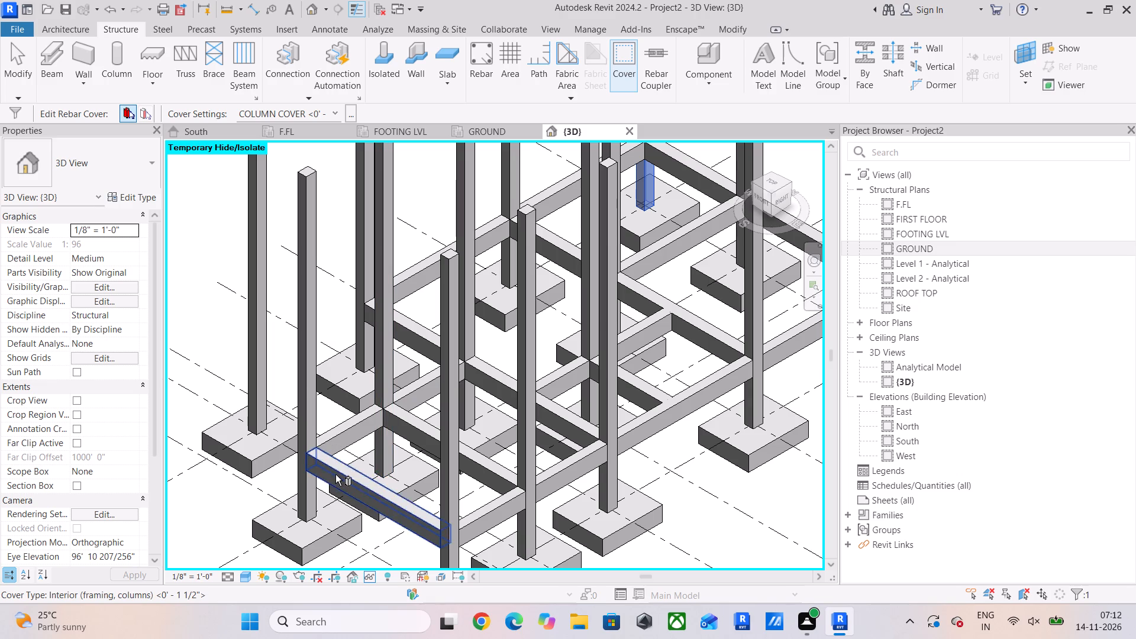
click(335, 475)
click(329, 113)
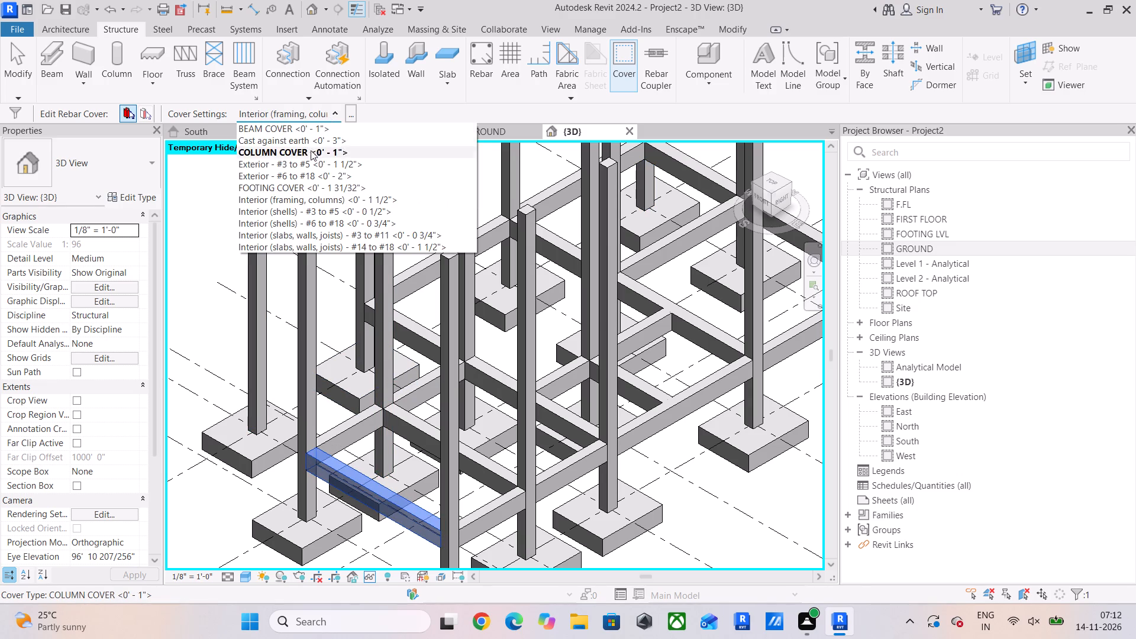
click(308, 124)
click(362, 425)
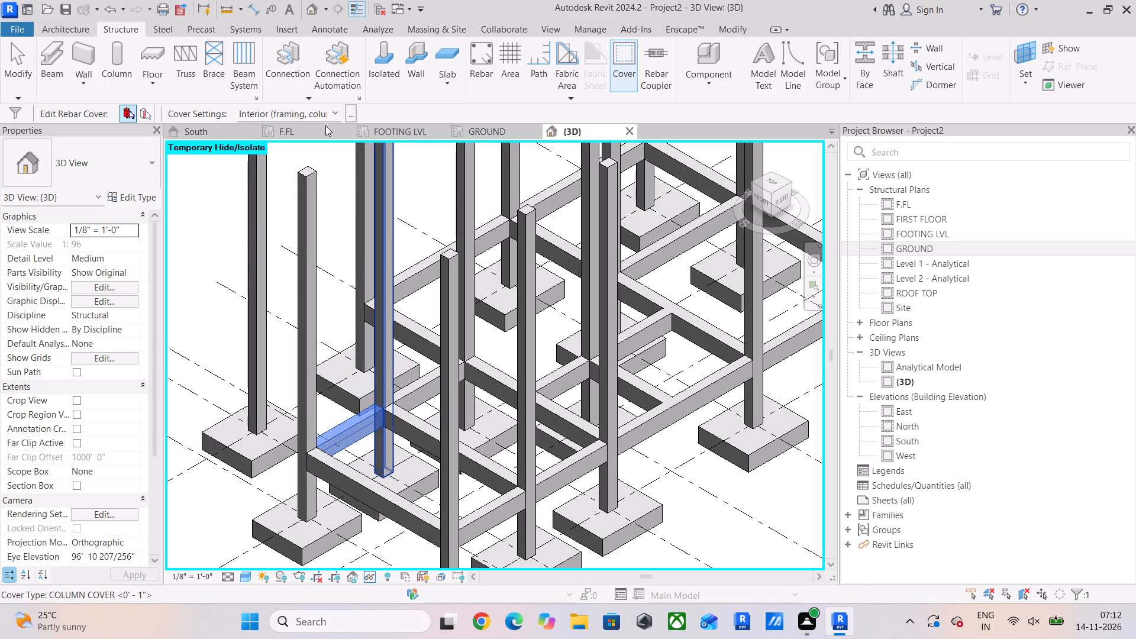
click(311, 108)
click(291, 129)
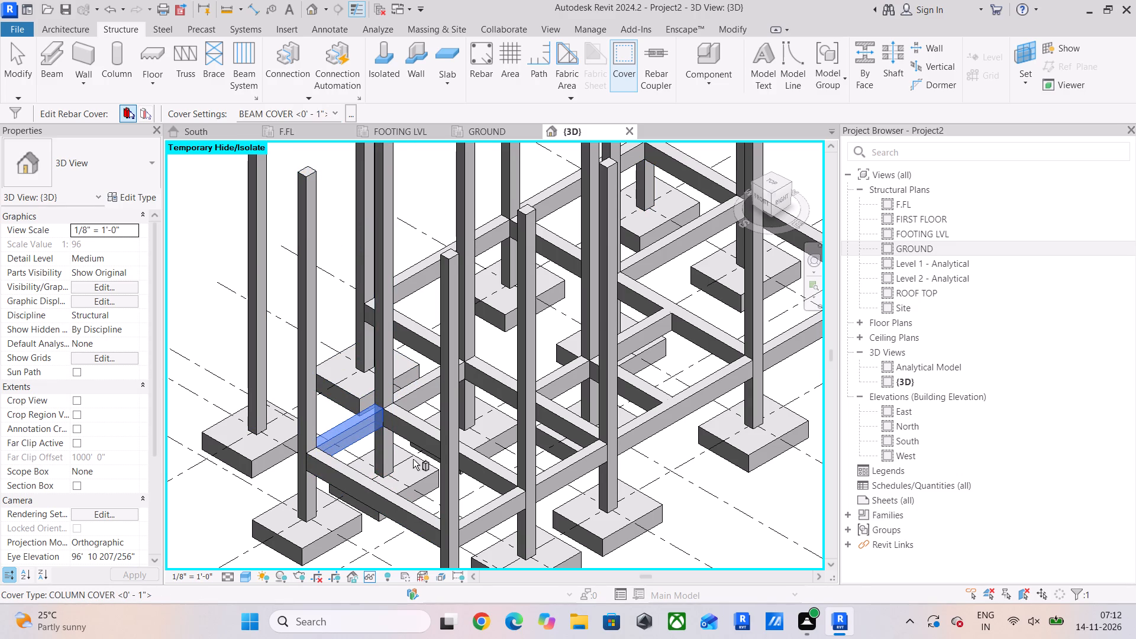
Assign BEAM COVER to the cross beam closing the front bay and the bay's short beam on the front-right side.
click(421, 437)
click(330, 112)
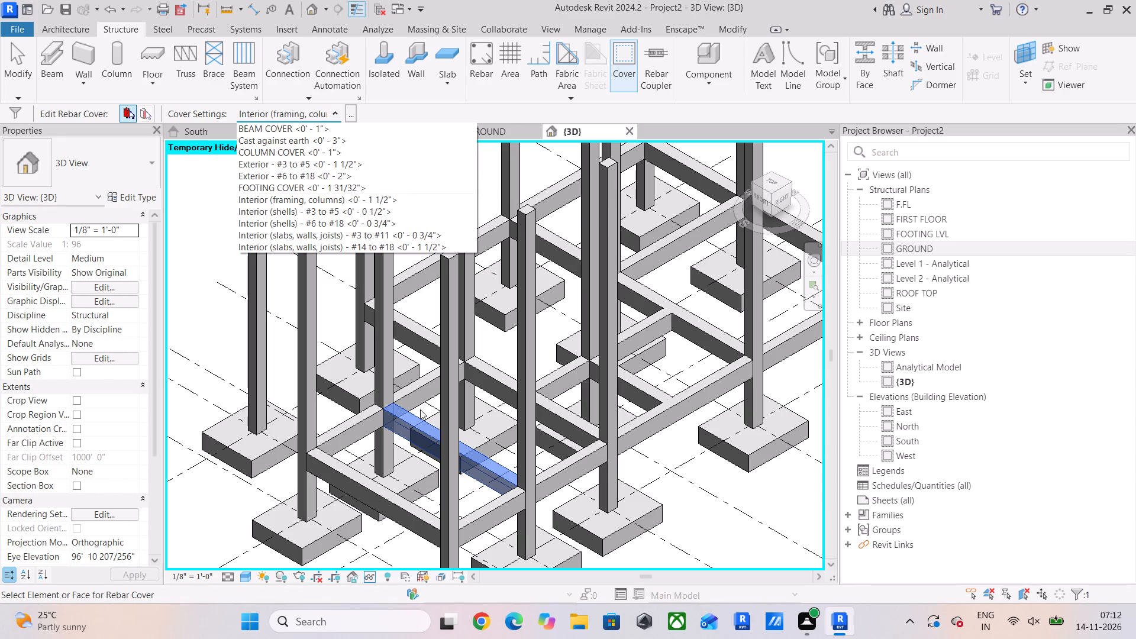
click(313, 130)
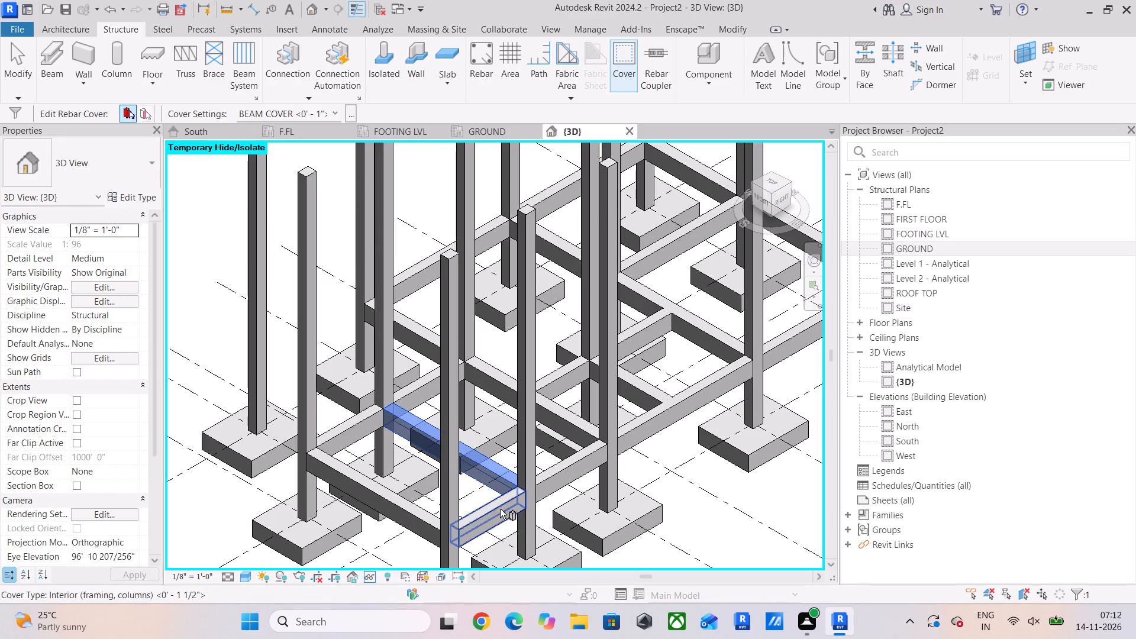
click(497, 507)
click(337, 114)
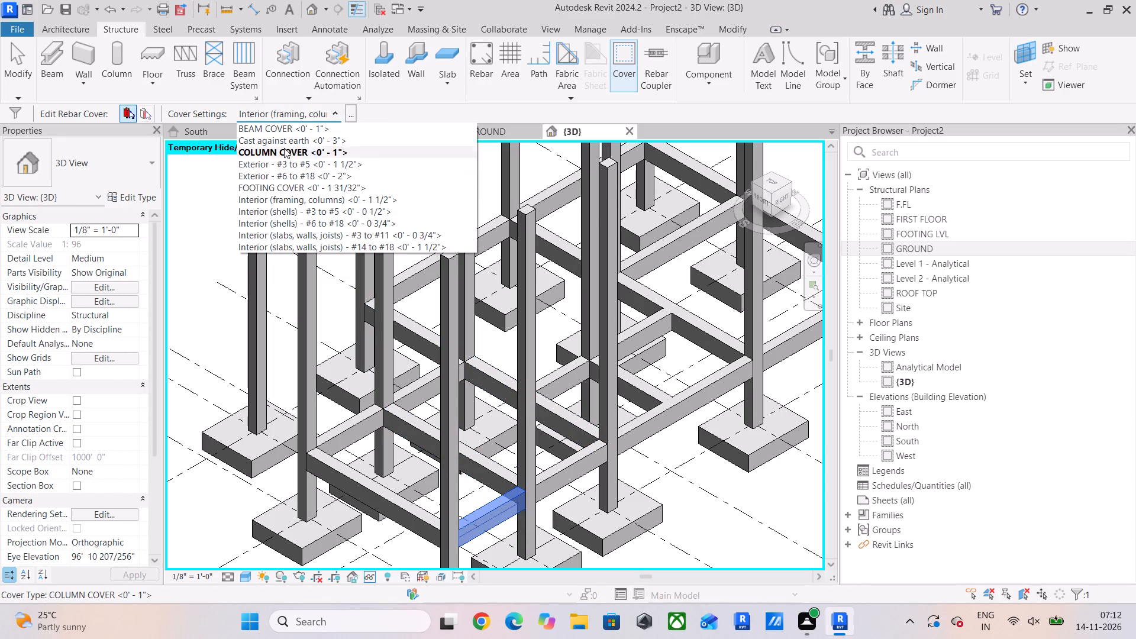
click(286, 131)
Assign BEAM COVER to the second short ground beam on the front-right side and to the cross beam meeting its far end.
click(551, 464)
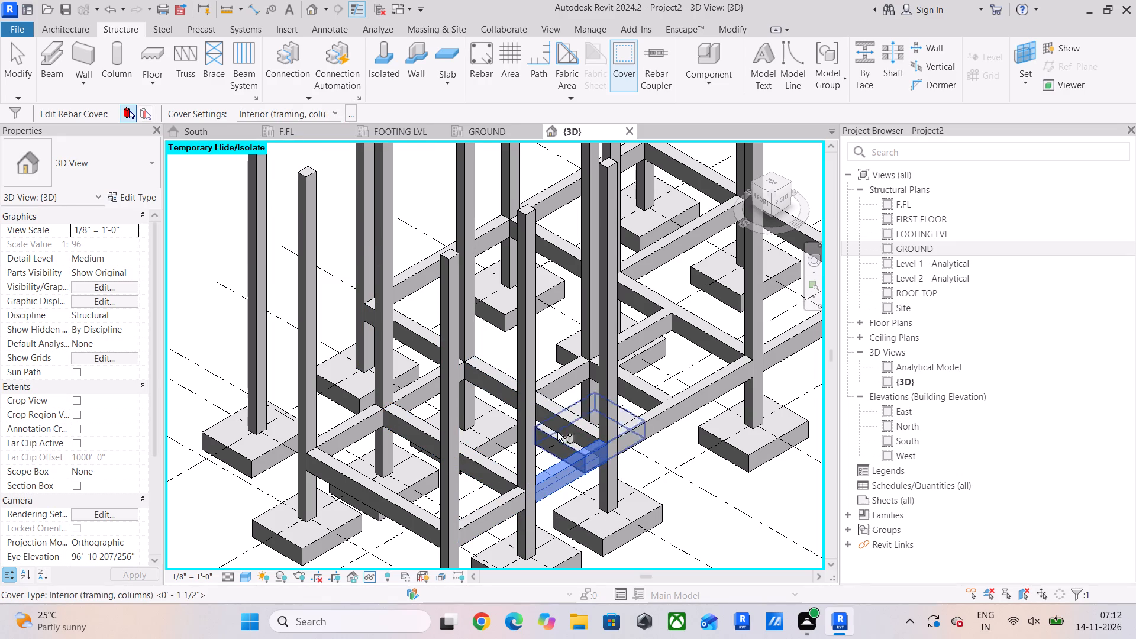
click(324, 111)
click(320, 131)
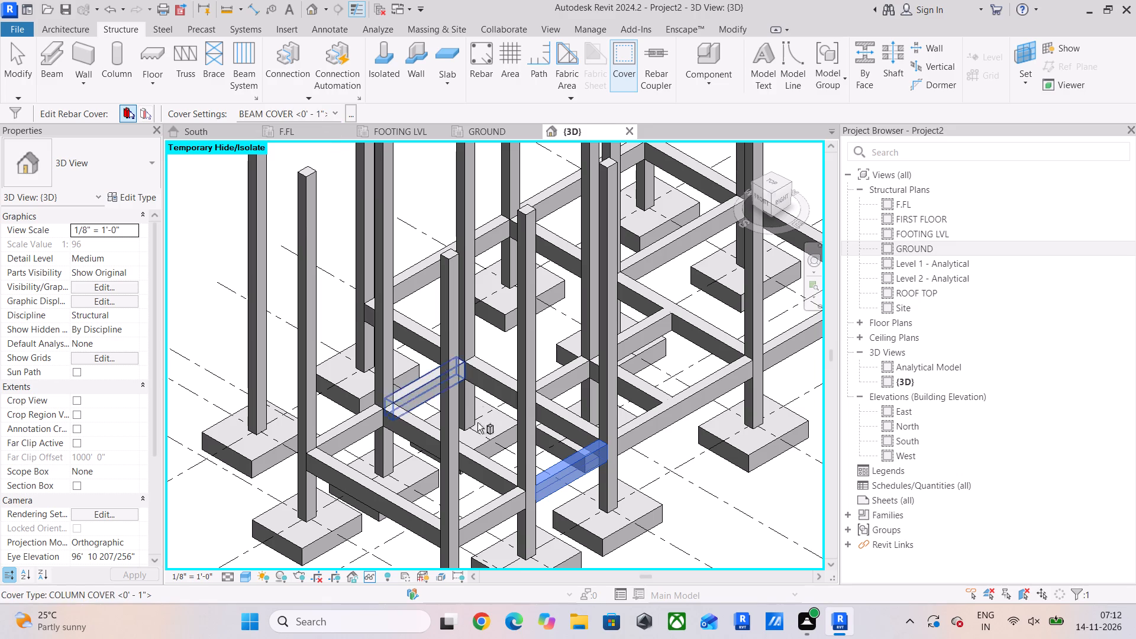
click(561, 423)
click(324, 113)
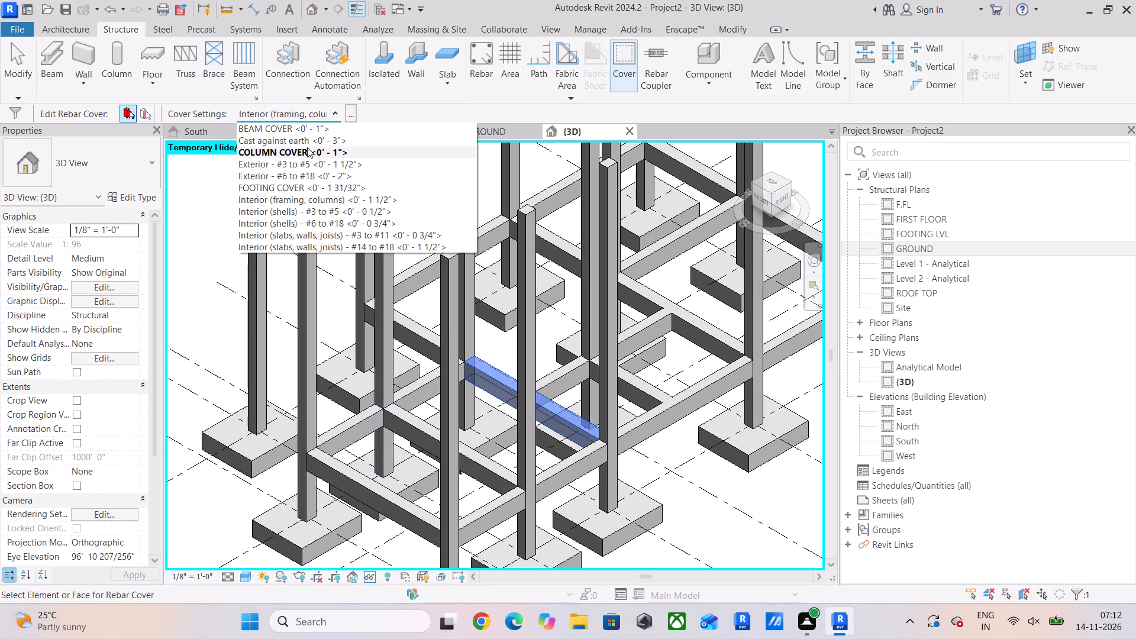
click(301, 132)
Assign BEAM COVER to the rear continuation of that cross beam and to the adjoining beam along the building's rear-left side.
click(425, 338)
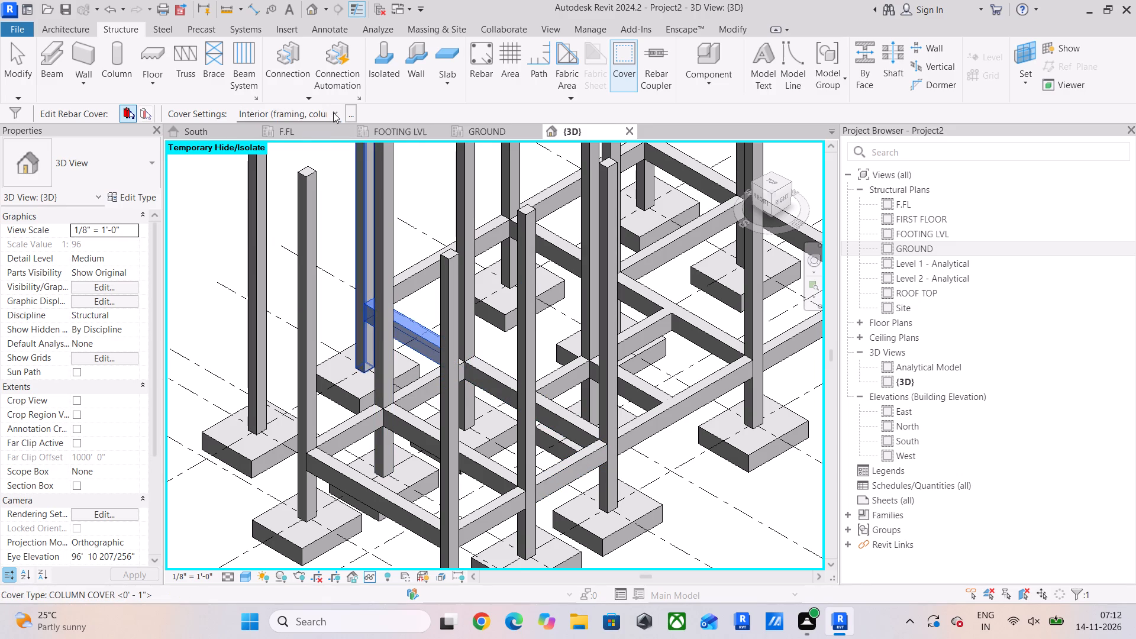
click(333, 112)
click(297, 127)
click(420, 263)
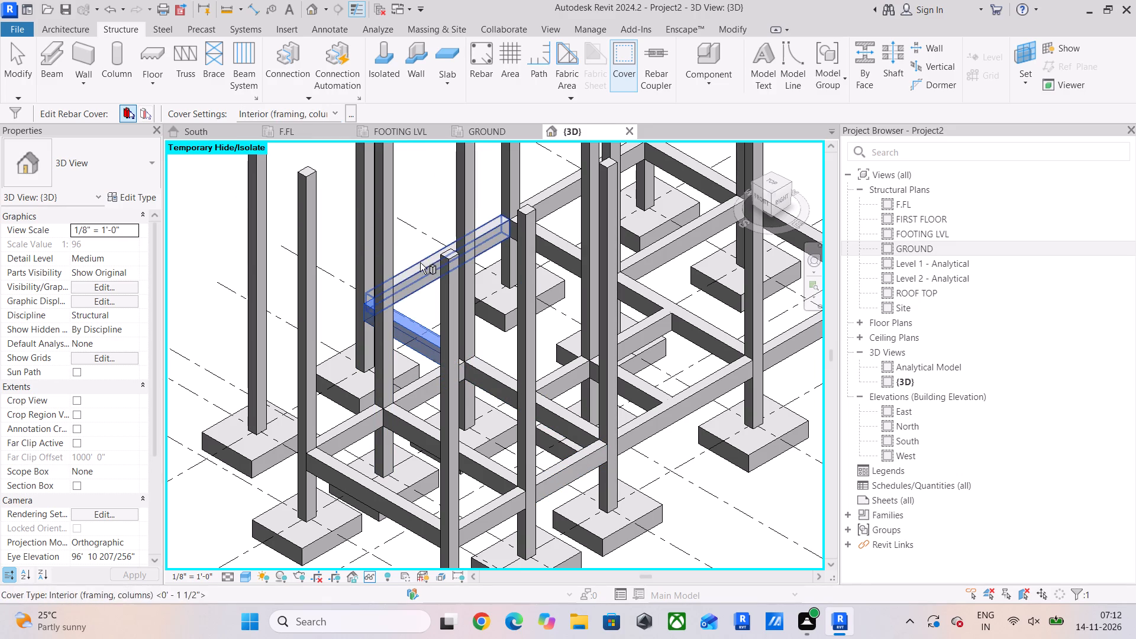
click(335, 112)
click(318, 130)
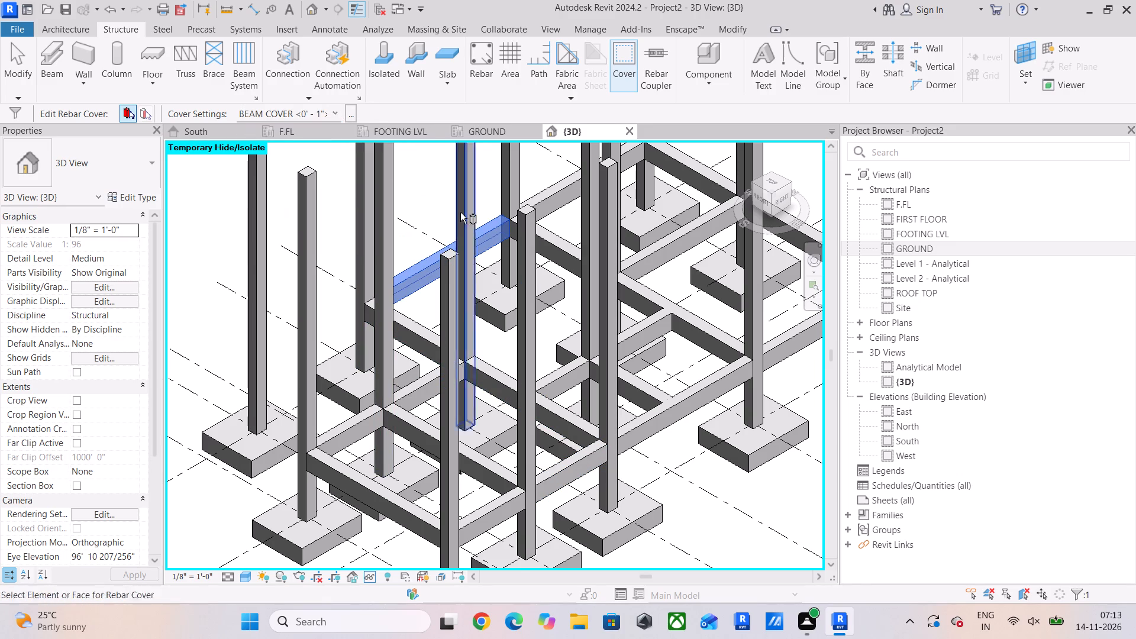
Assign BEAM COVER to the short interior beam behind the front-right row and the longer front-right side beam in the middle bay.
click(567, 375)
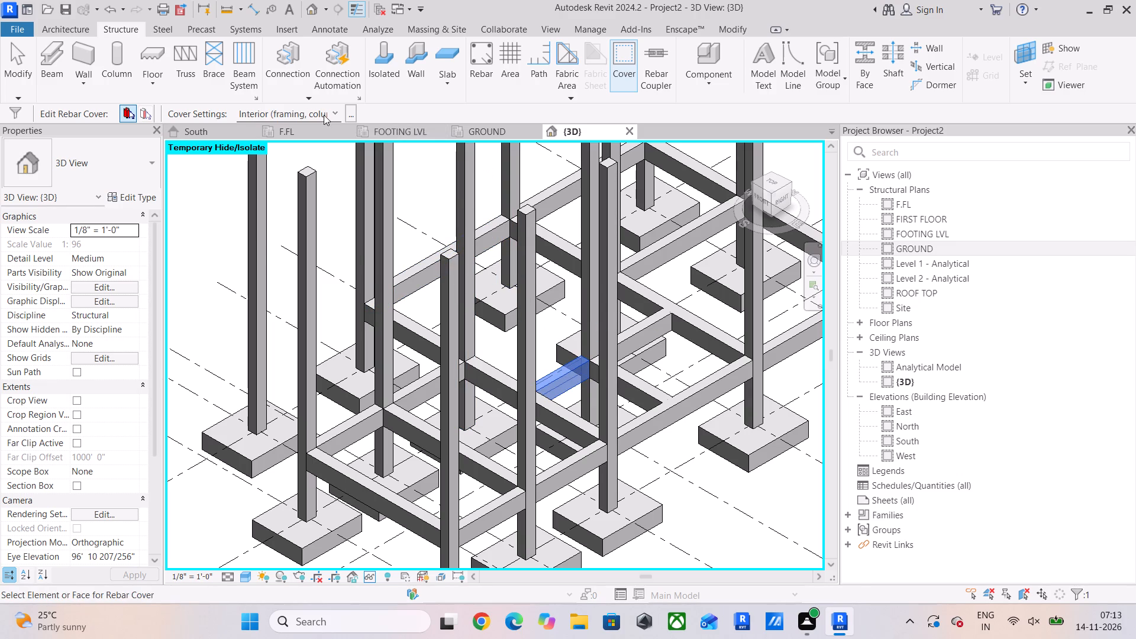
click(324, 115)
click(292, 127)
click(635, 419)
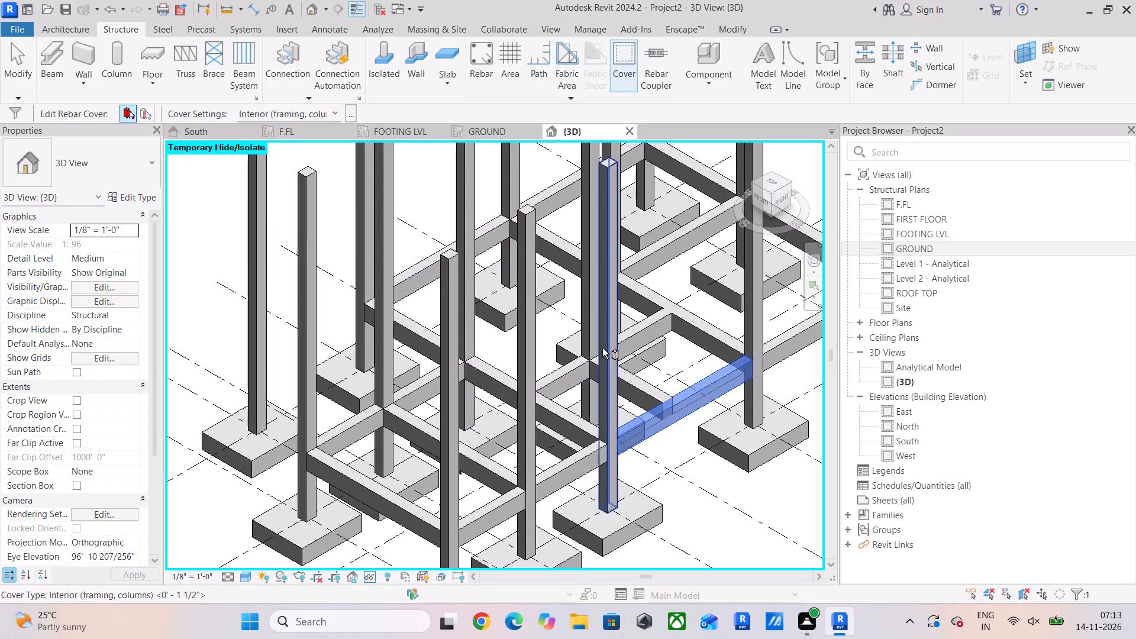
click(333, 109)
click(319, 128)
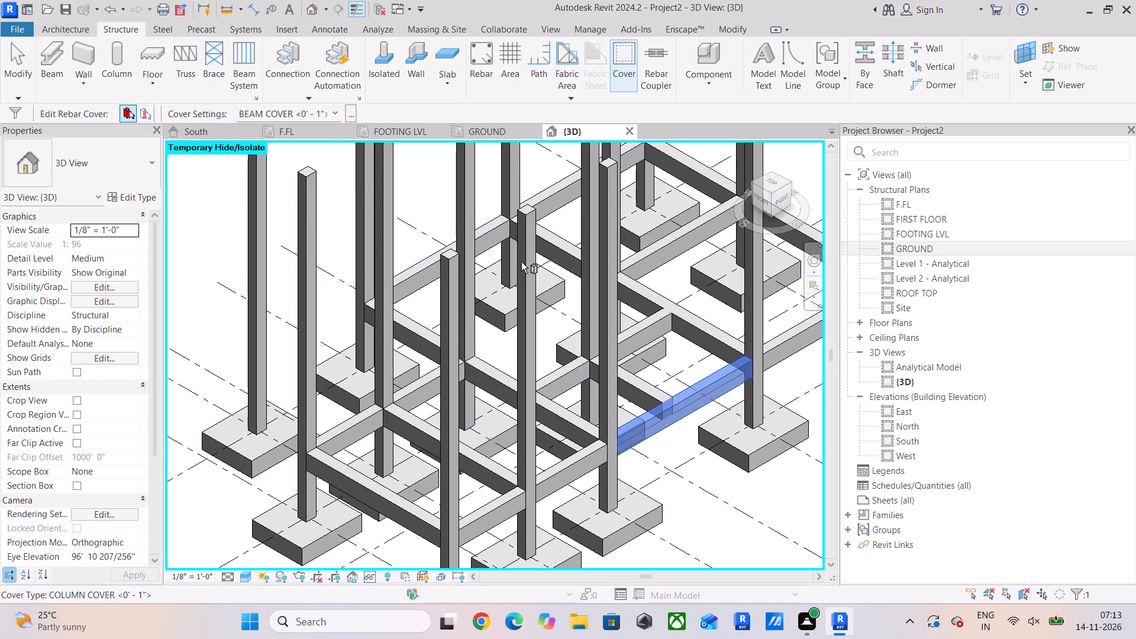
Assign BEAM COVER to the short cross beam in the middle bay and to the rear half of the cross beam beyond it.
click(639, 390)
click(334, 114)
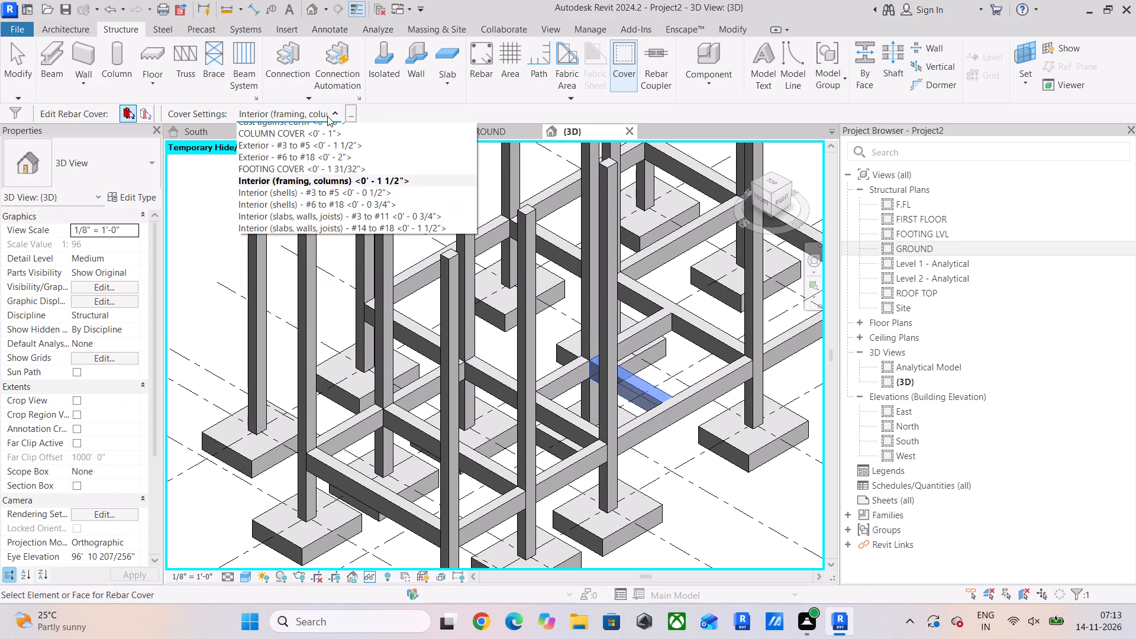
click(295, 127)
click(563, 234)
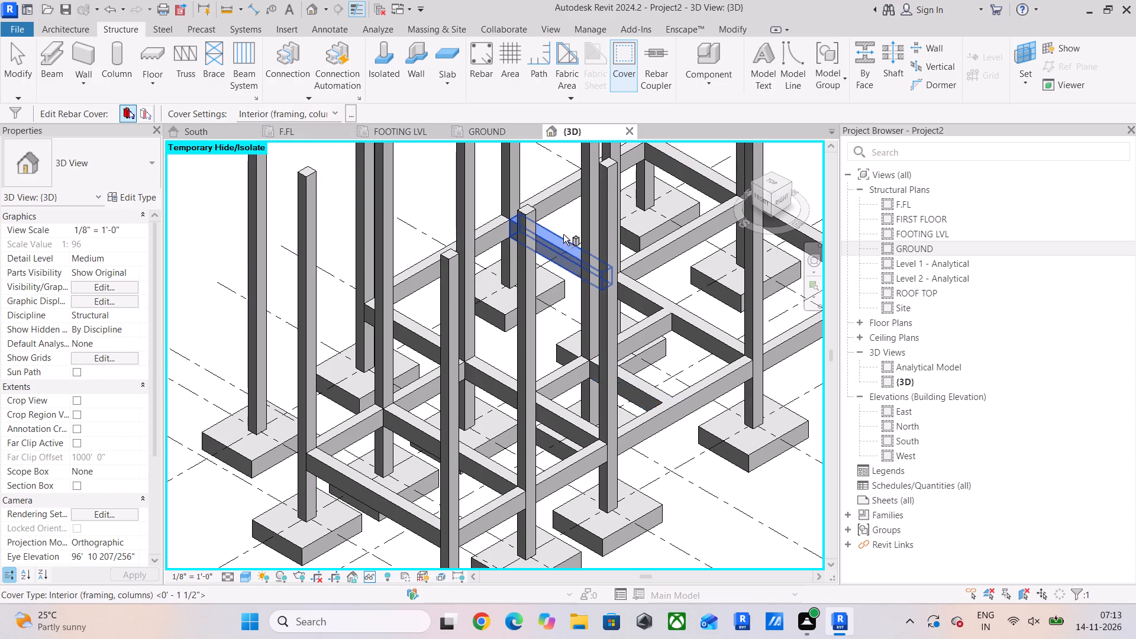
click(337, 109)
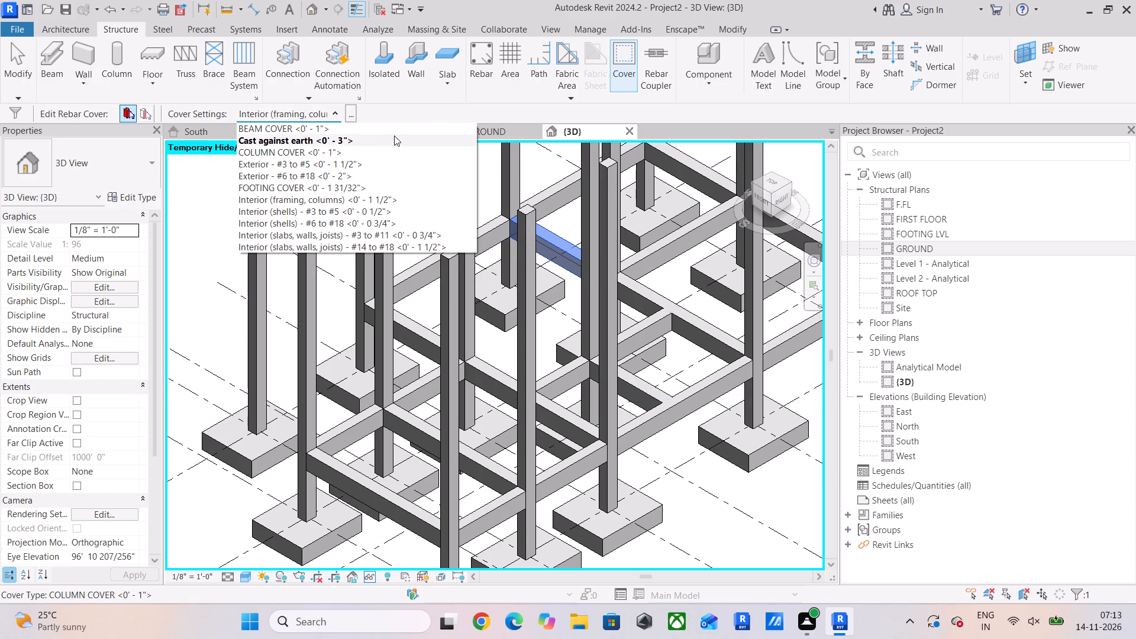
click(333, 131)
Assign BEAM COVER to the front half of that cross beam, the last bay's long interior beam and its rear-left side beam.
click(674, 309)
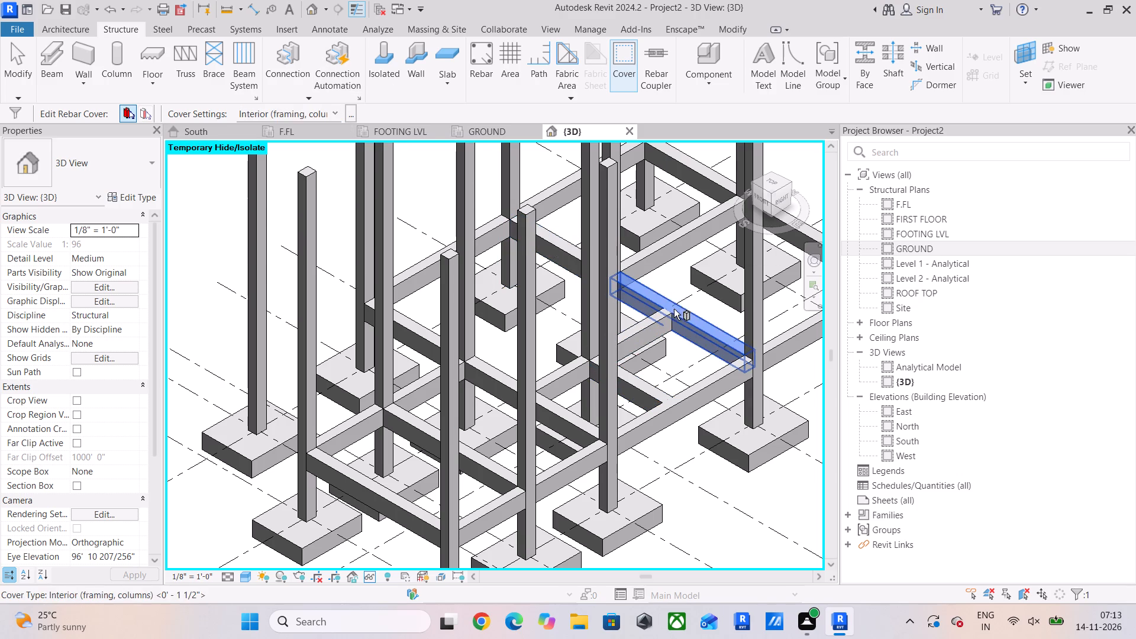
click(333, 116)
click(299, 127)
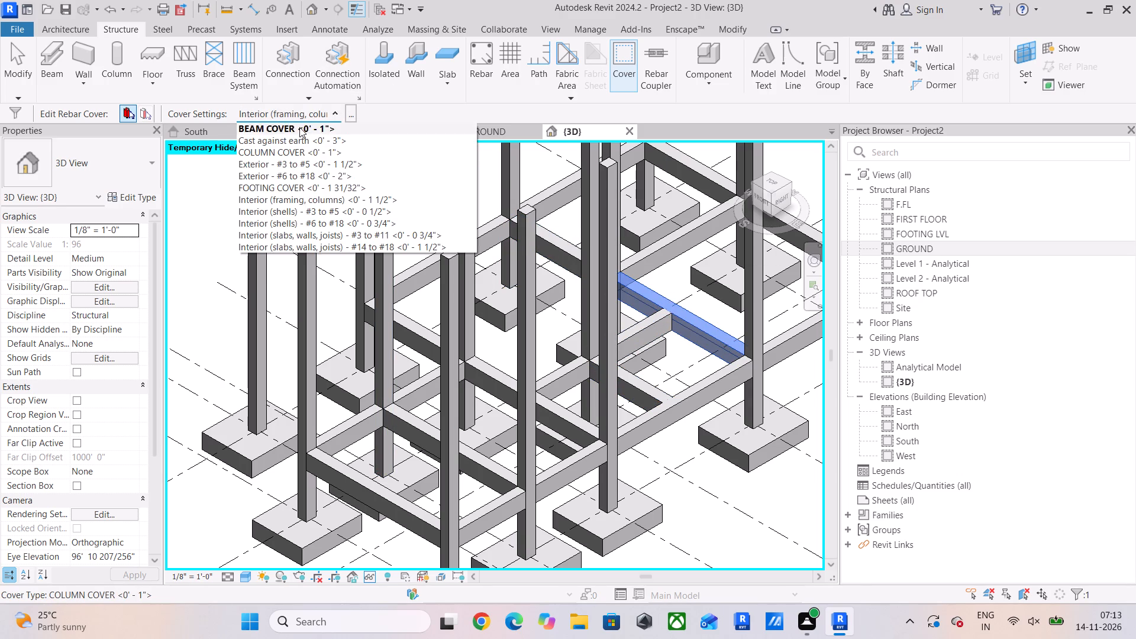
click(654, 251)
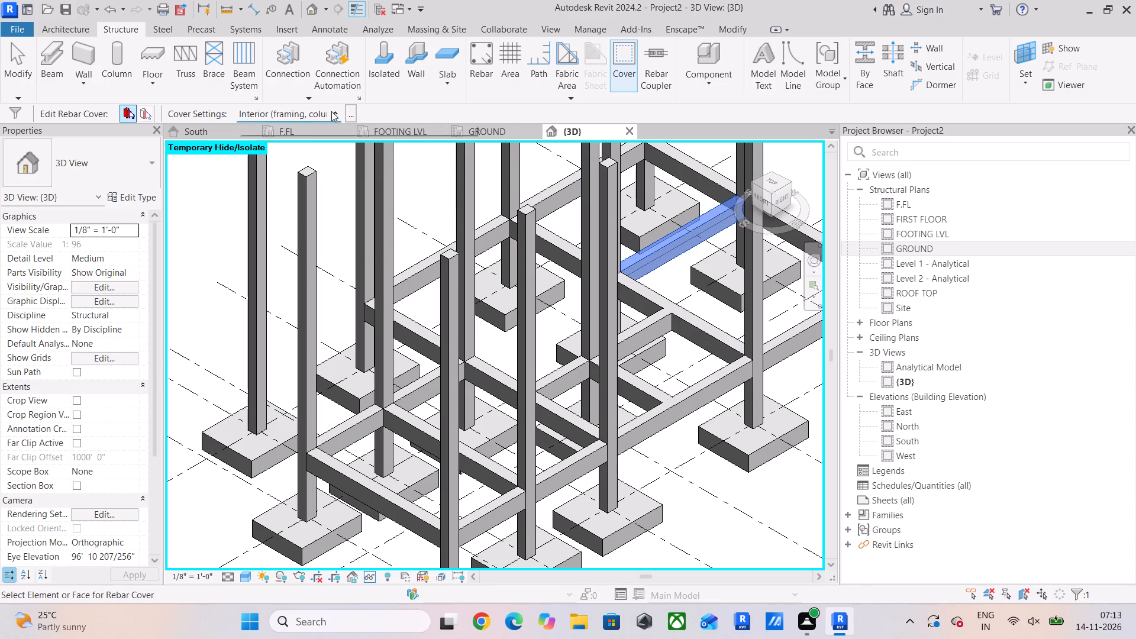
click(331, 111)
click(302, 128)
click(558, 183)
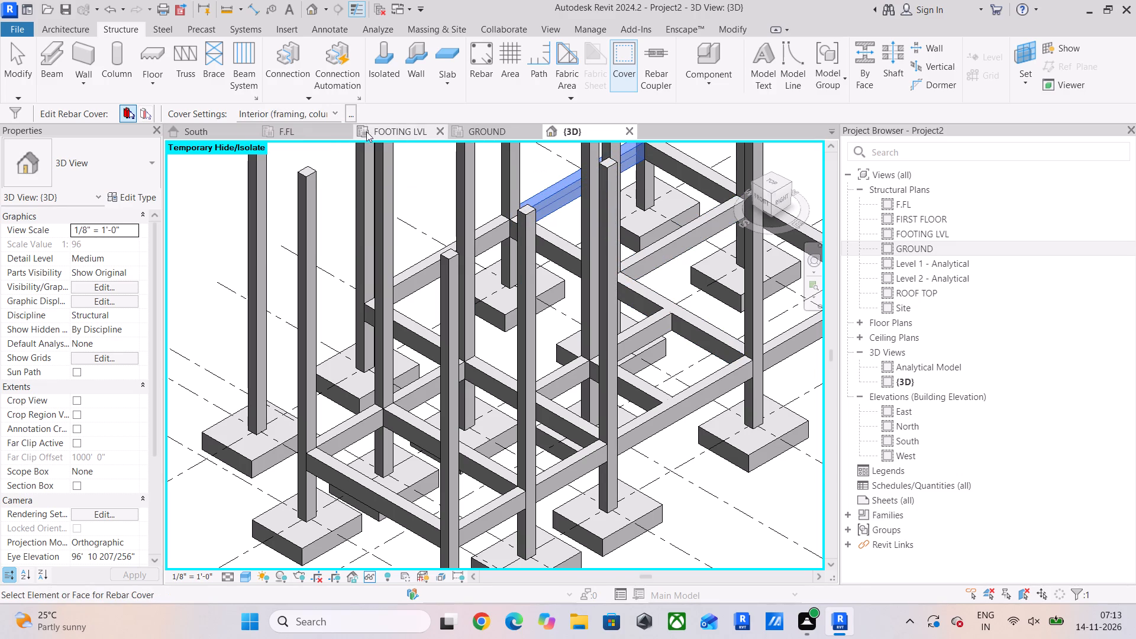
click(325, 114)
click(305, 123)
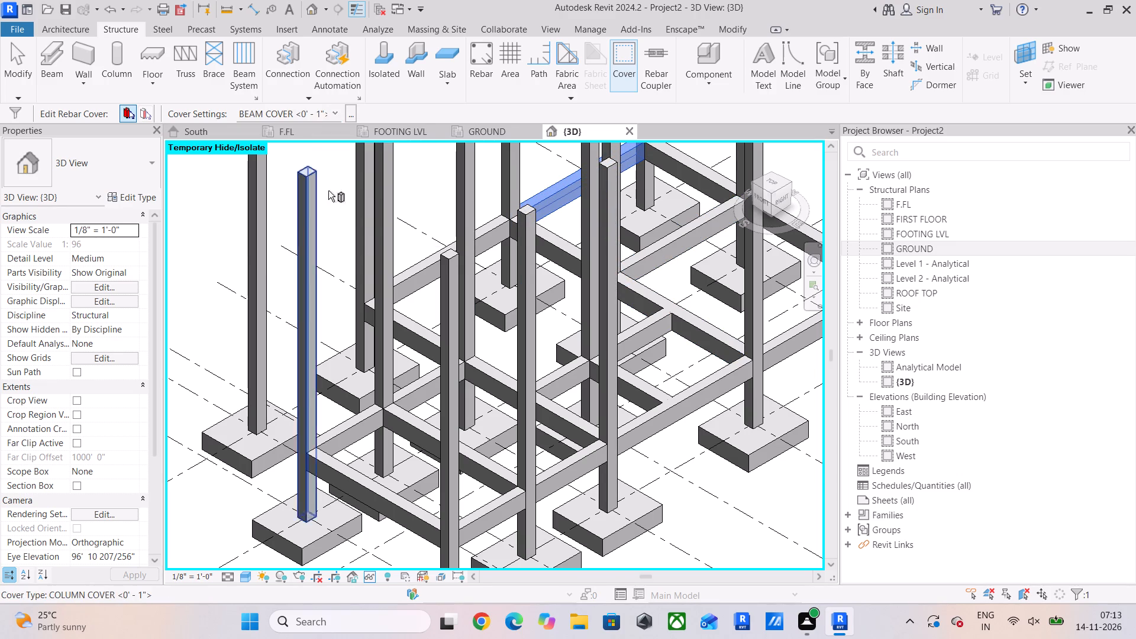
Assign BEAM COVER to the two cross beams at the building's far end and the last beam on the front-right side.
middle_drag(607, 280, 452, 335)
click(654, 303)
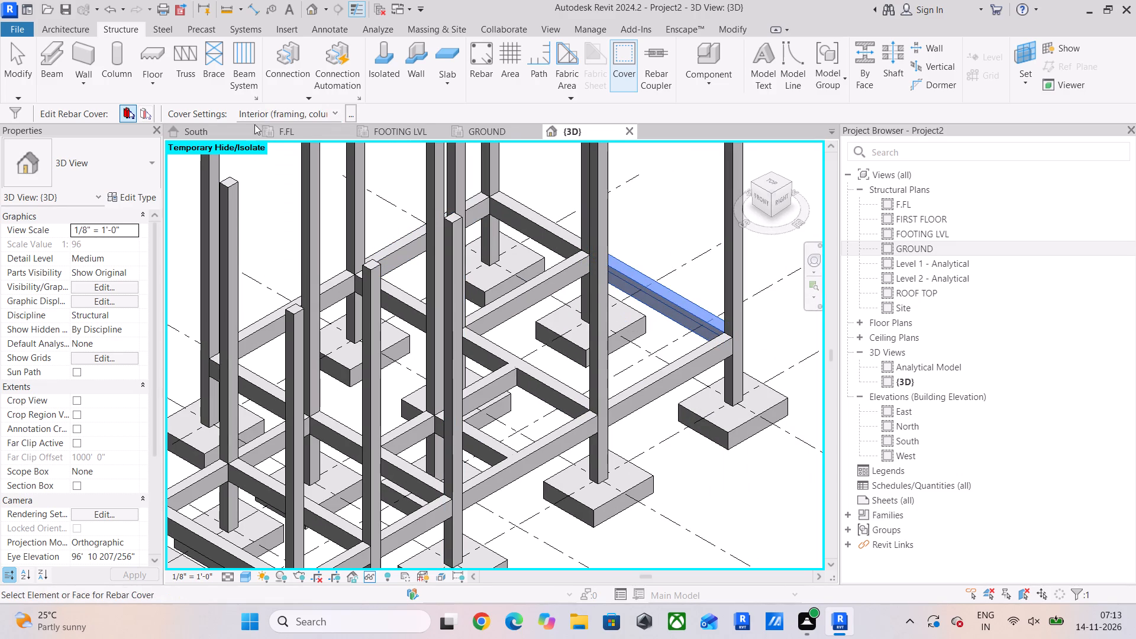
click(317, 112)
click(286, 133)
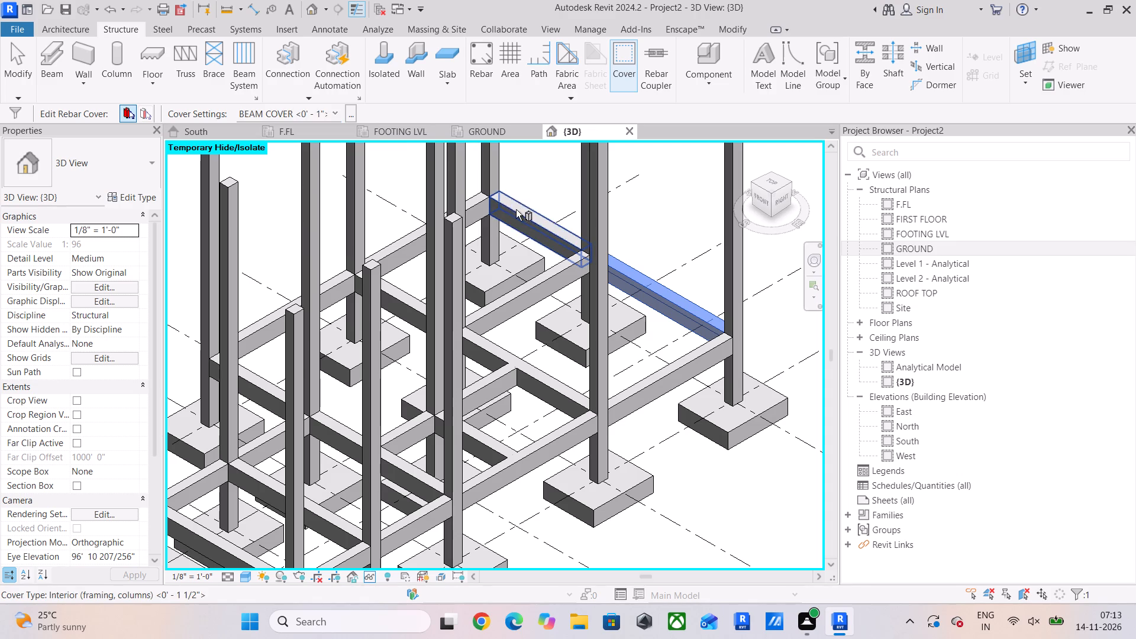
click(516, 209)
click(324, 112)
click(282, 124)
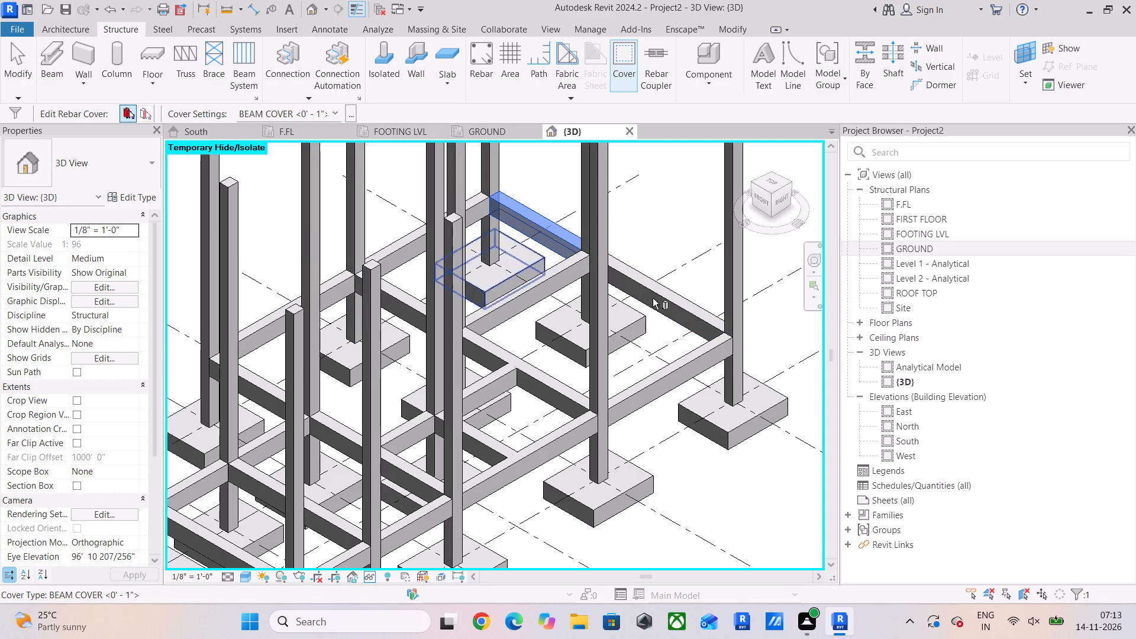
click(688, 372)
click(670, 364)
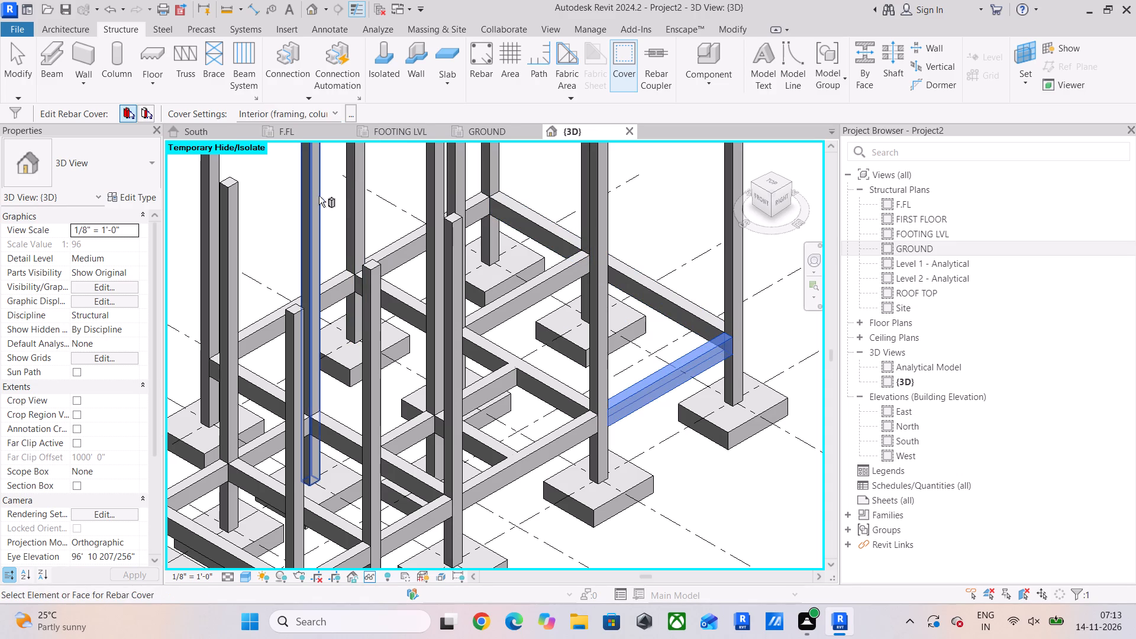
click(309, 112)
click(318, 127)
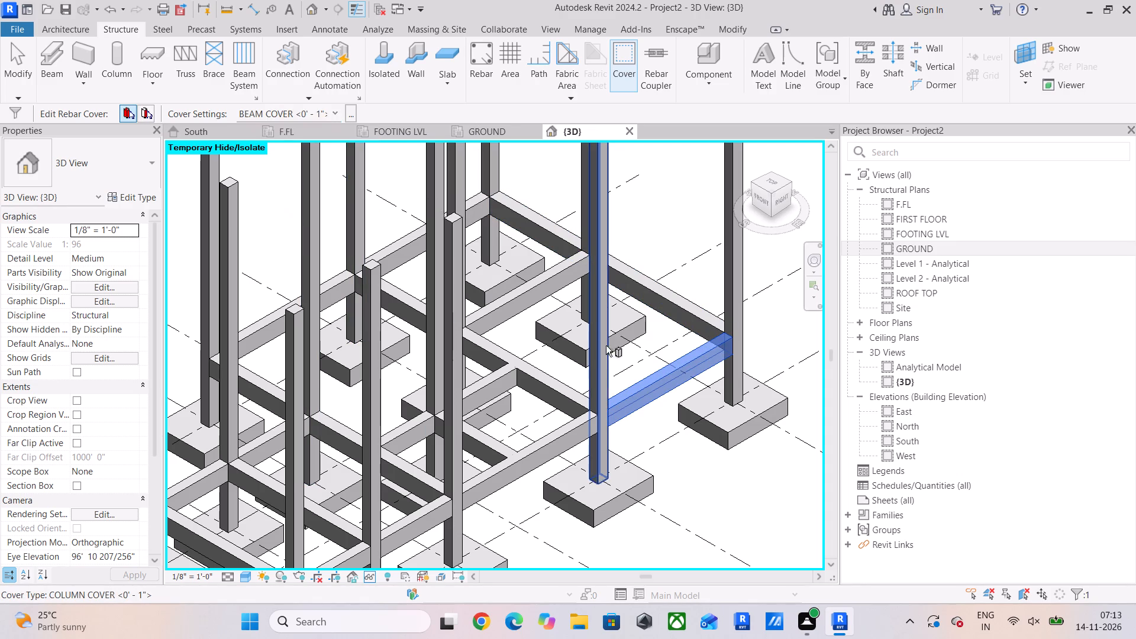
Check the cover settings of the middle-bay front-right side beam and the short interior beam behind it.
click(551, 435)
middle_drag(524, 414, 569, 315)
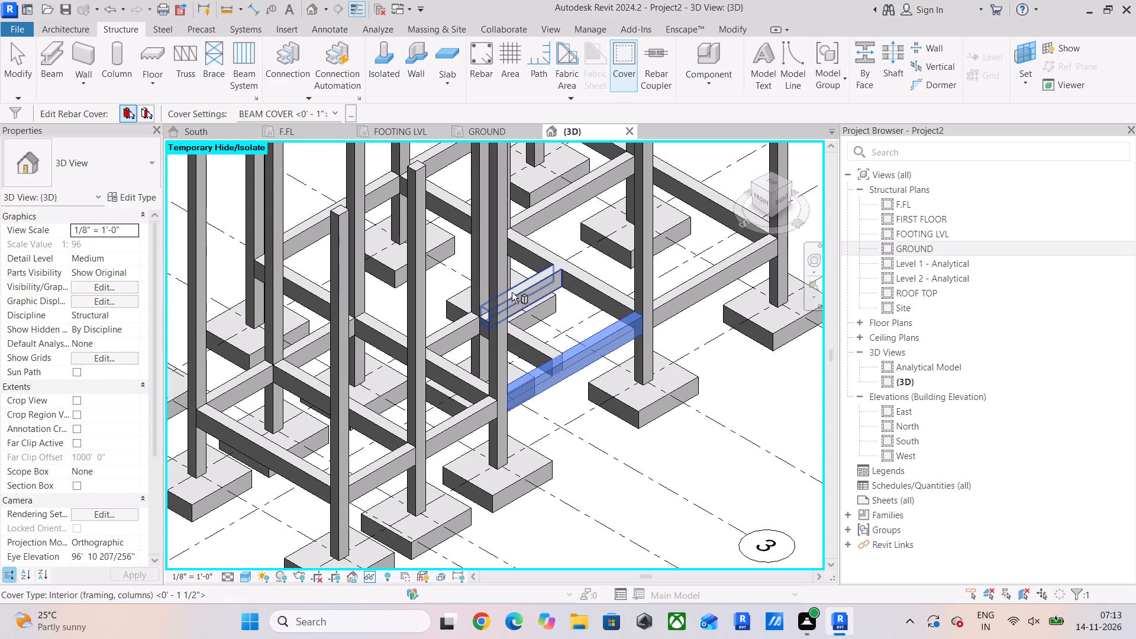
click(519, 292)
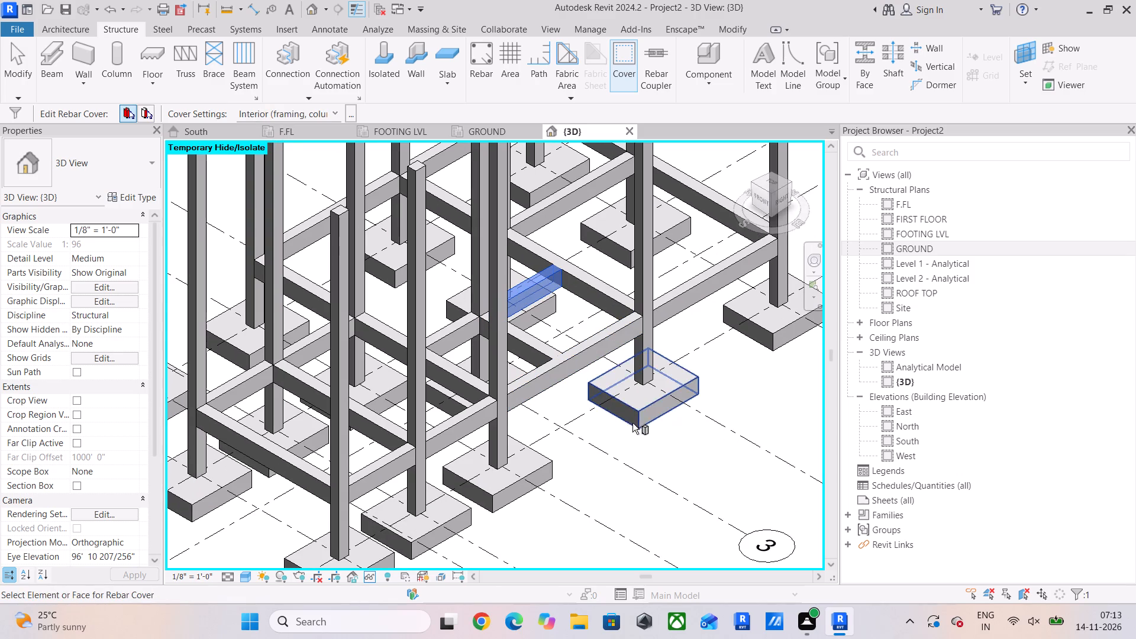
Assign FOOTING COVER to three front-right side footings: the middle one, the next toward the front, and the far corner one.
click(629, 417)
click(324, 114)
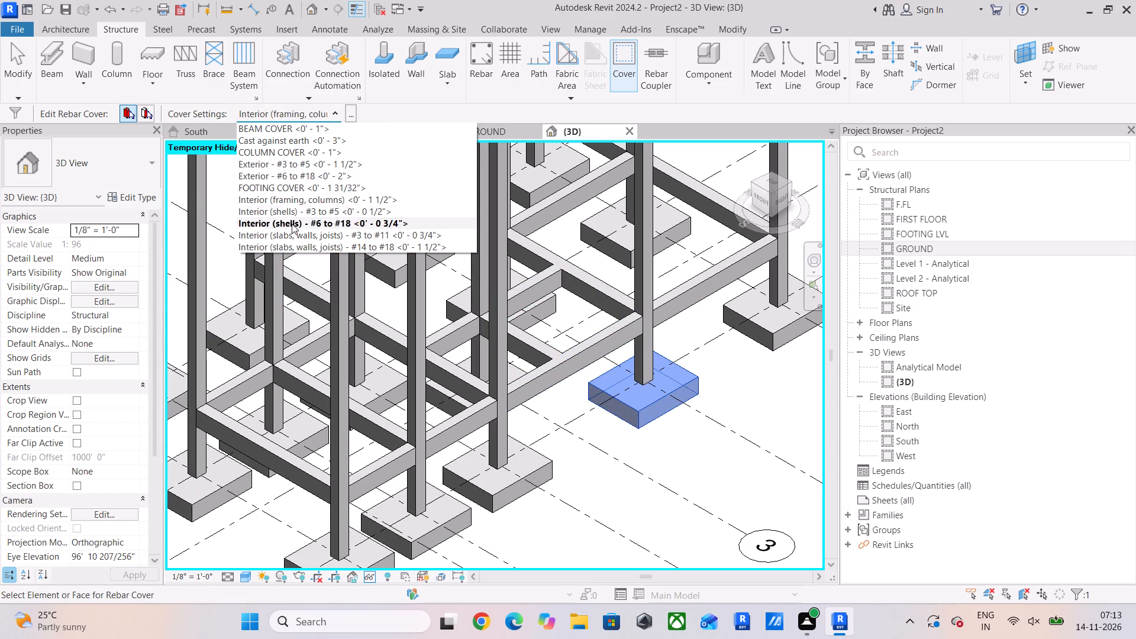
click(280, 188)
click(534, 465)
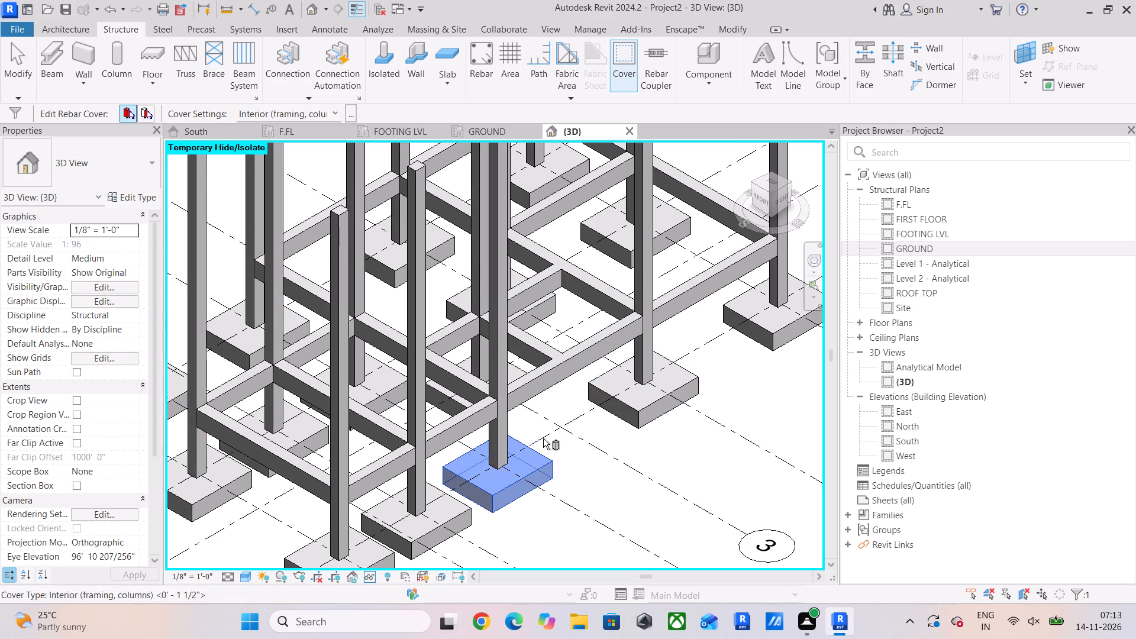
click(305, 114)
click(284, 182)
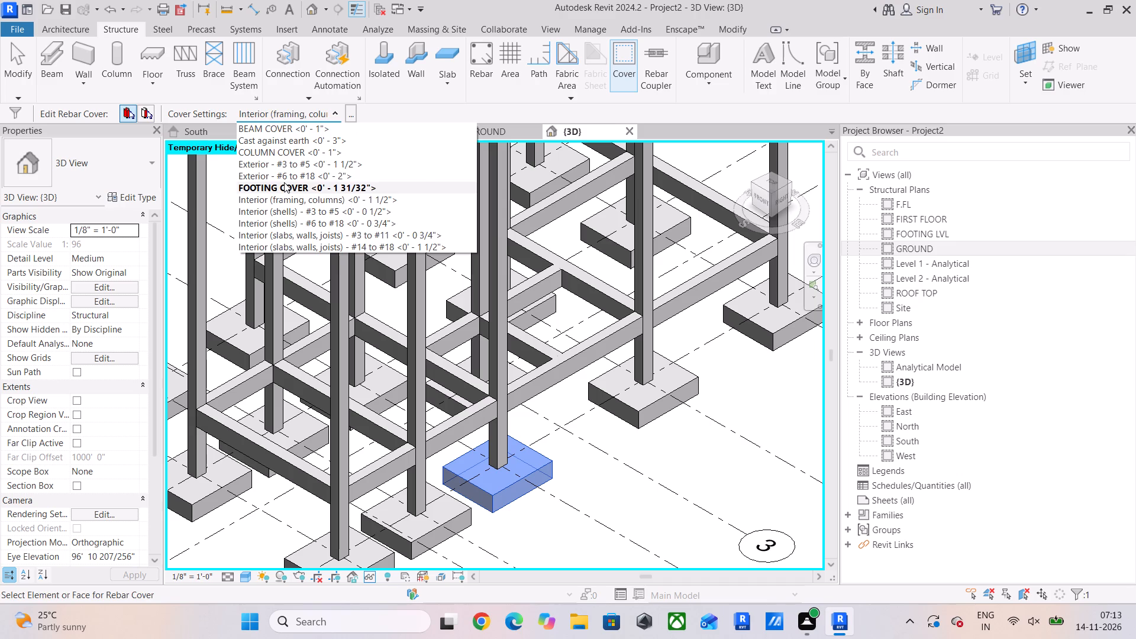
click(791, 334)
click(303, 110)
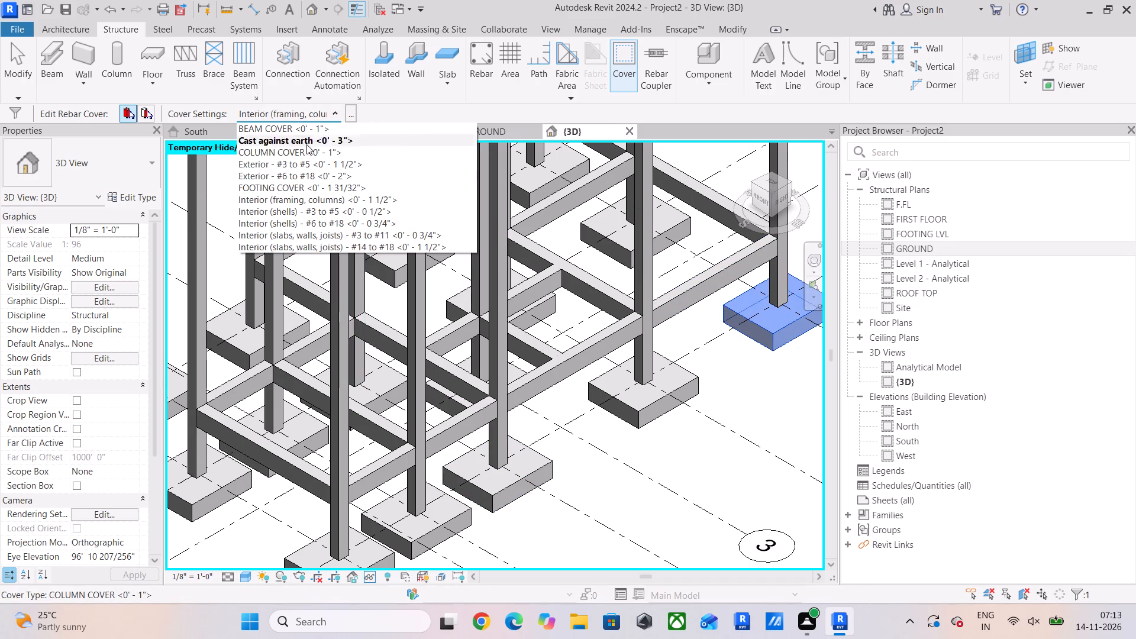
click(296, 182)
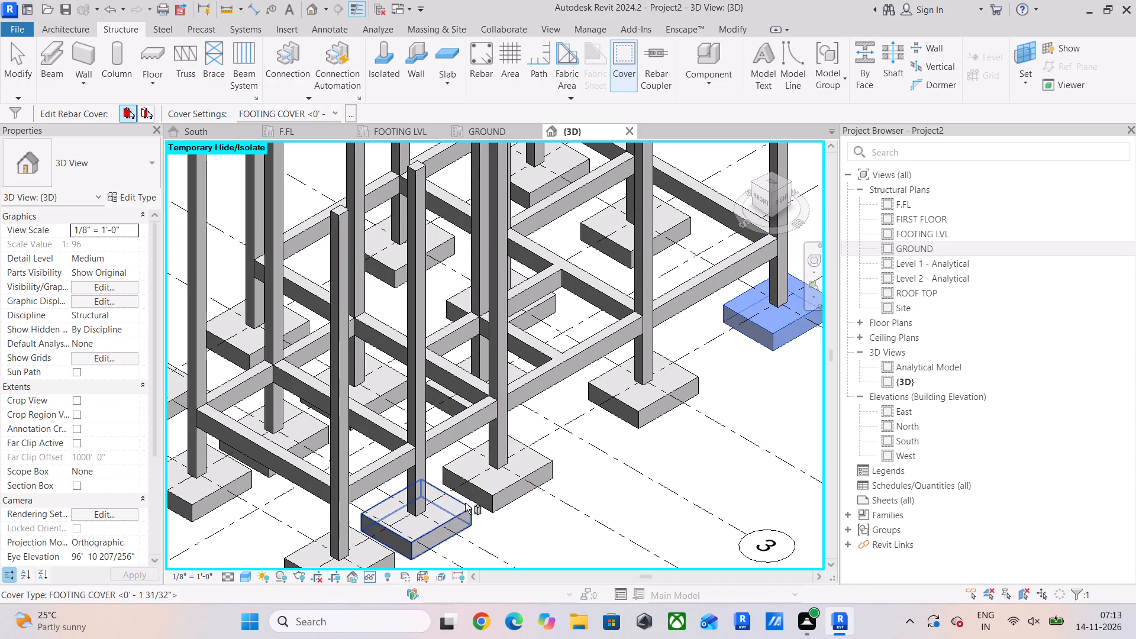
Assign FOOTING COVER to three near-end footings: the one beside the front corner, the D-7 corner footing, and the other one on grid 7.
click(451, 514)
middle_drag(491, 496, 585, 285)
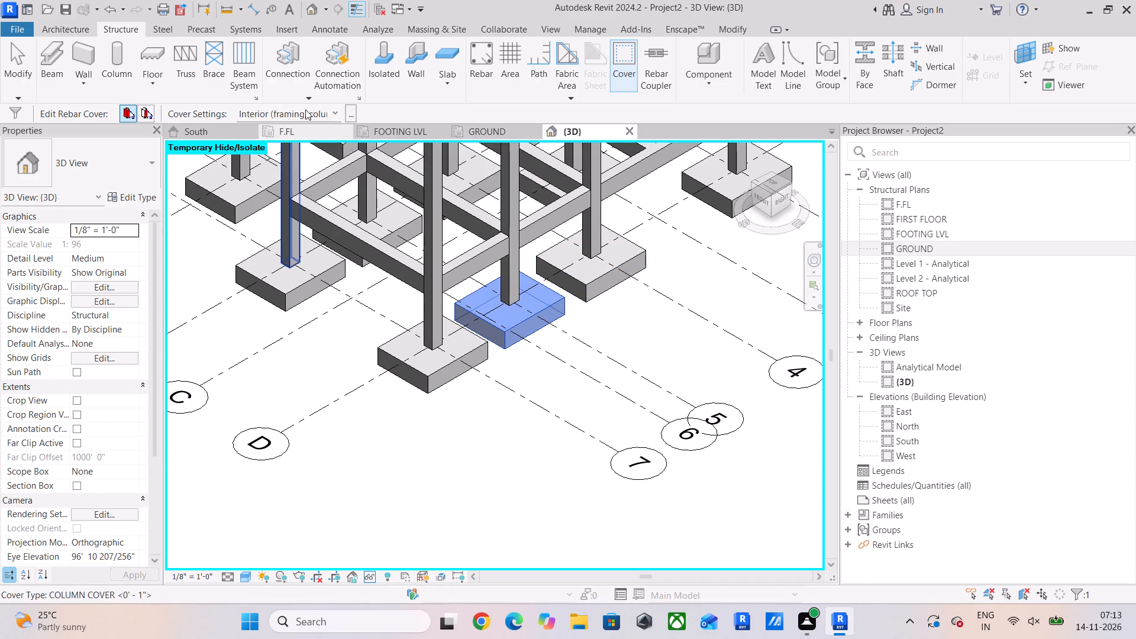
click(330, 111)
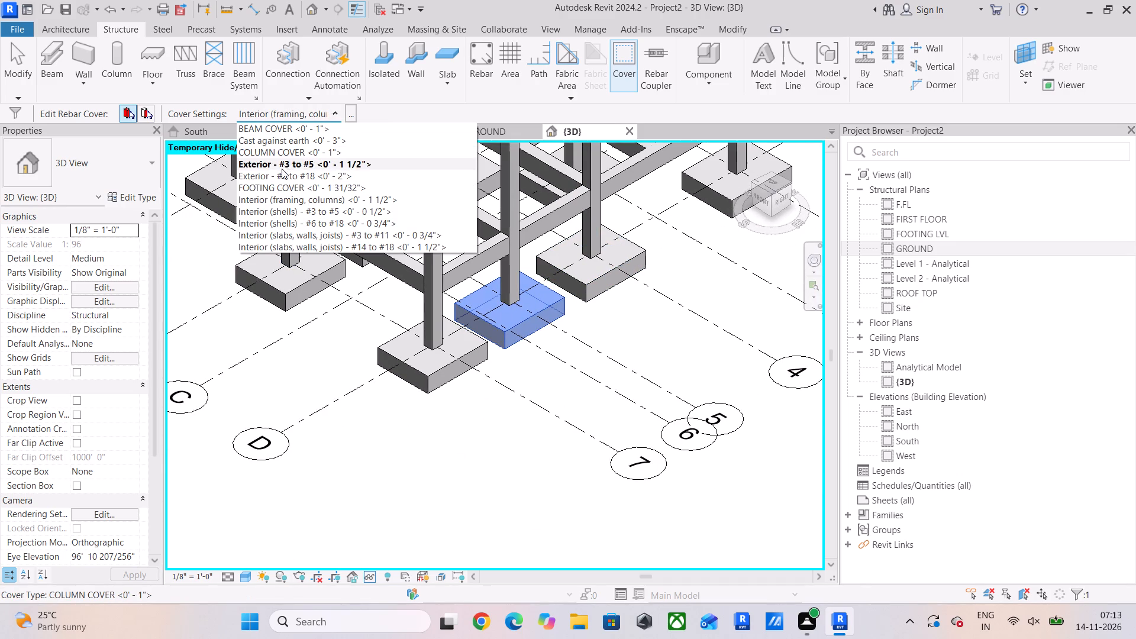
click(281, 183)
click(441, 376)
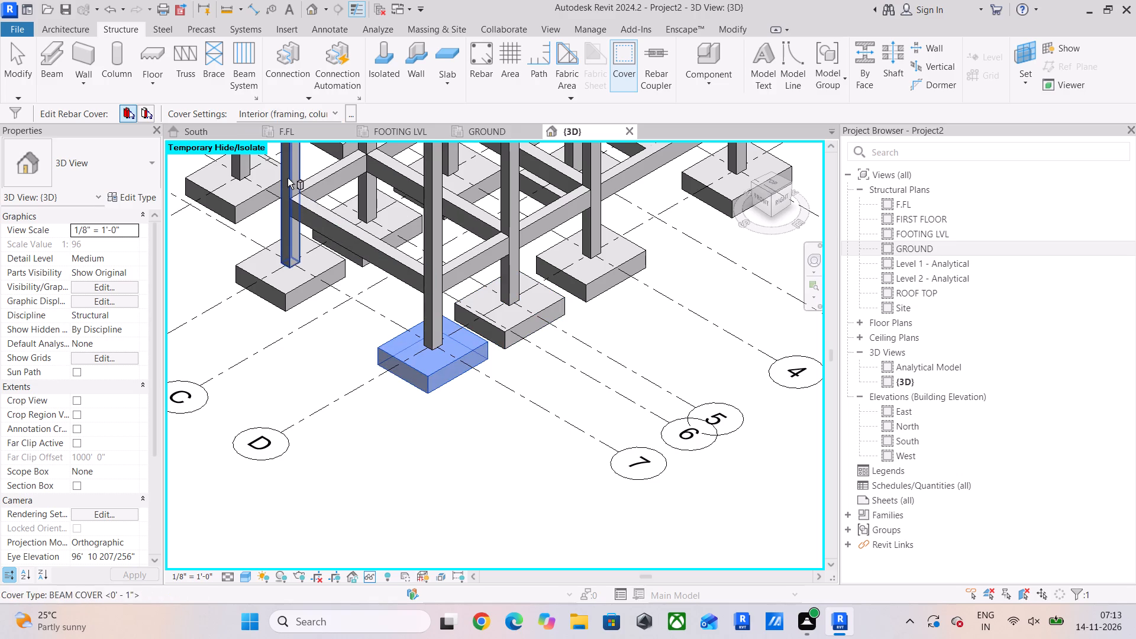
click(306, 109)
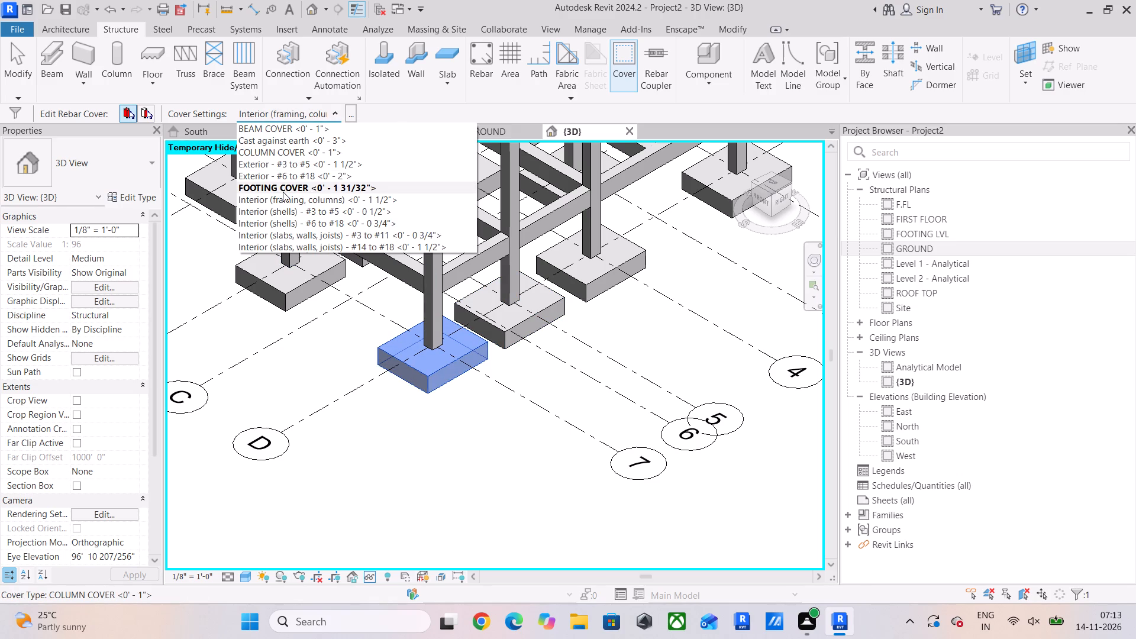
click(283, 192)
click(296, 281)
click(317, 101)
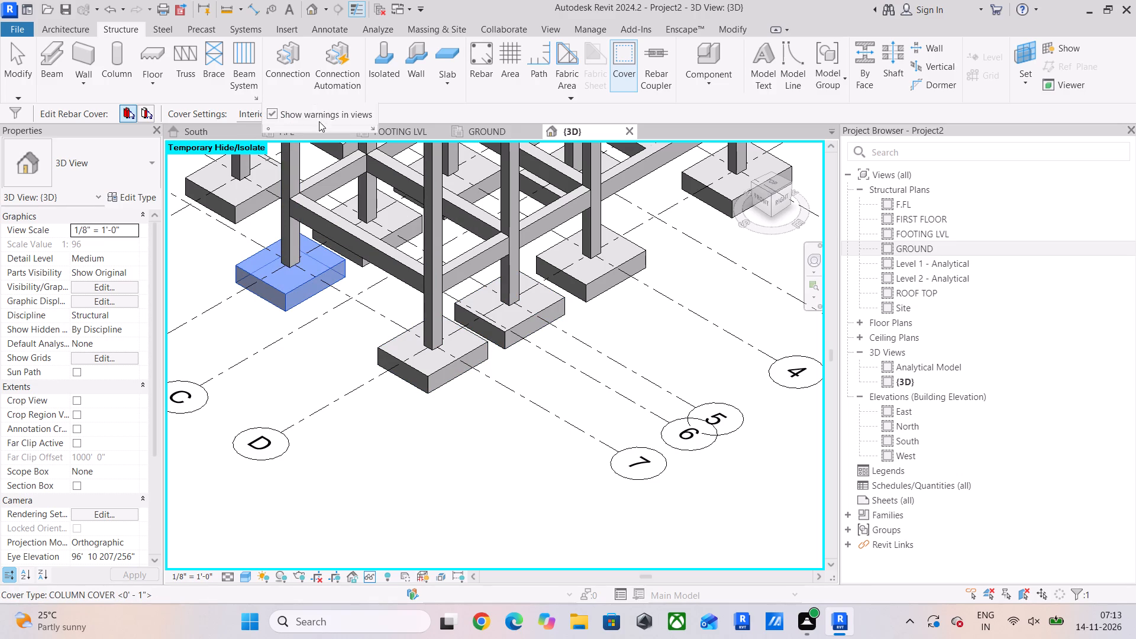
click(246, 115)
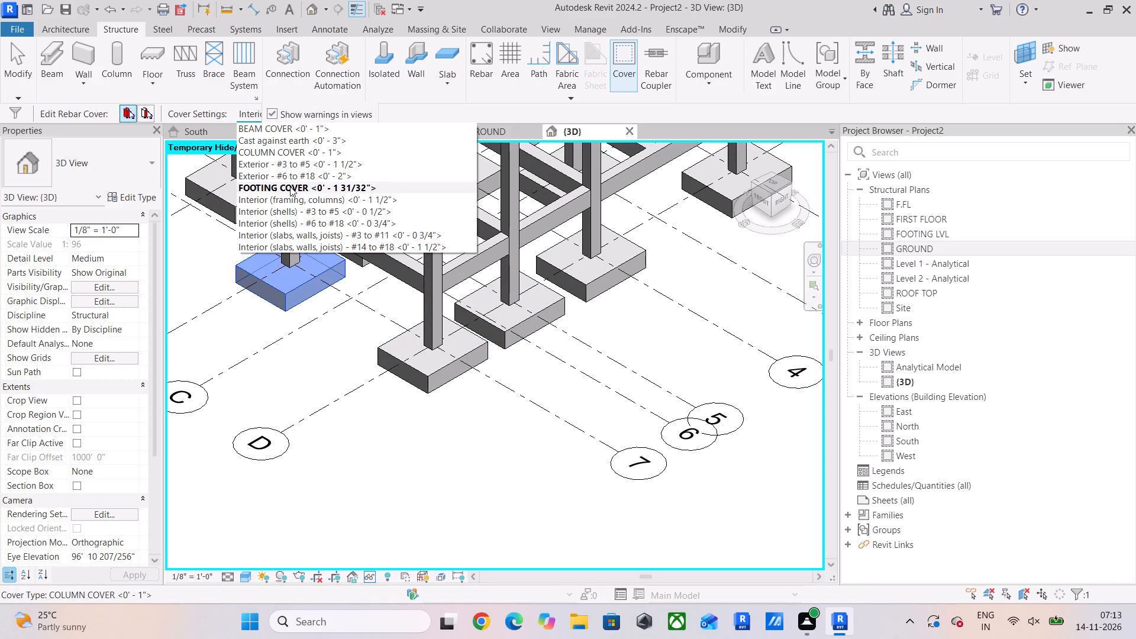
click(290, 186)
Assign FOOTING COVER to three interior footings, working from the one behind the near-end cross beam toward the building's far end.
click(392, 224)
click(399, 233)
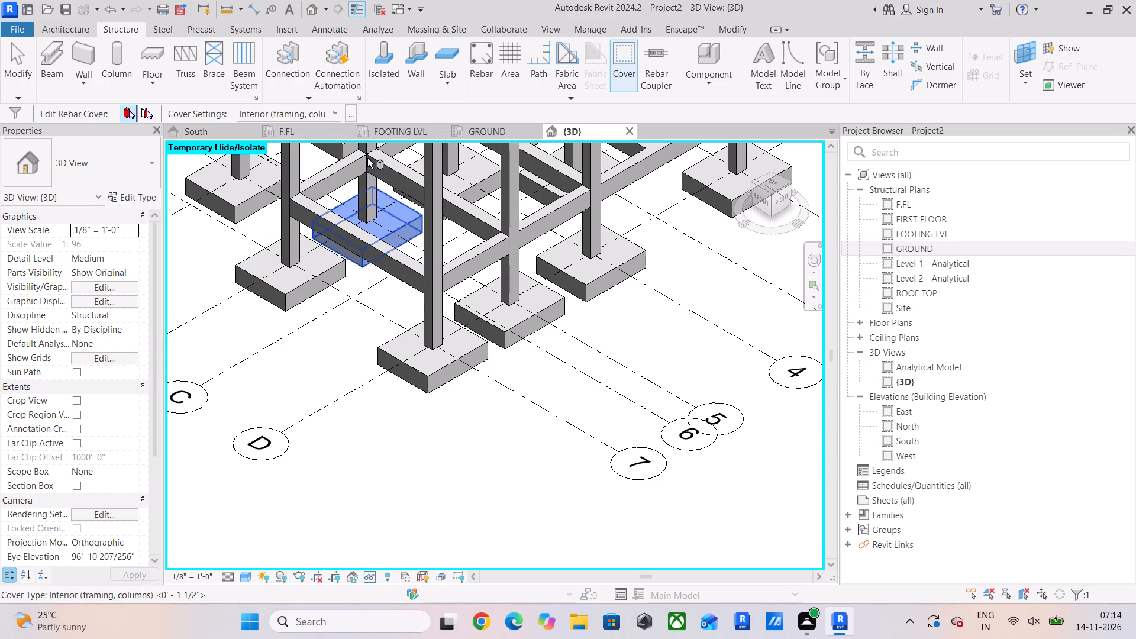
click(330, 112)
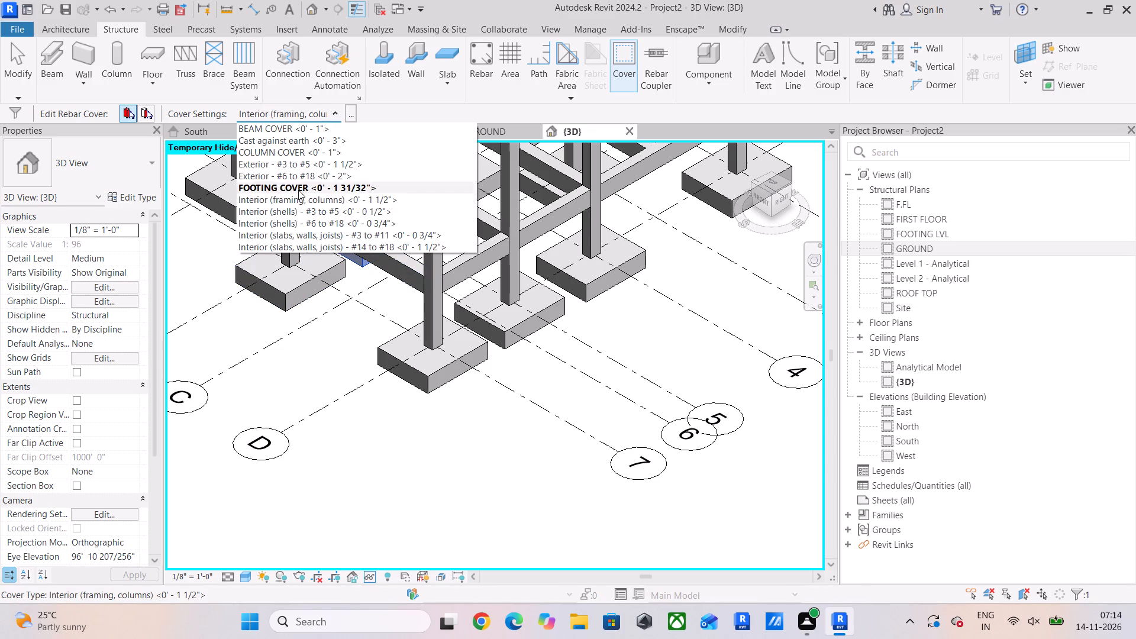
click(299, 189)
click(480, 183)
click(324, 109)
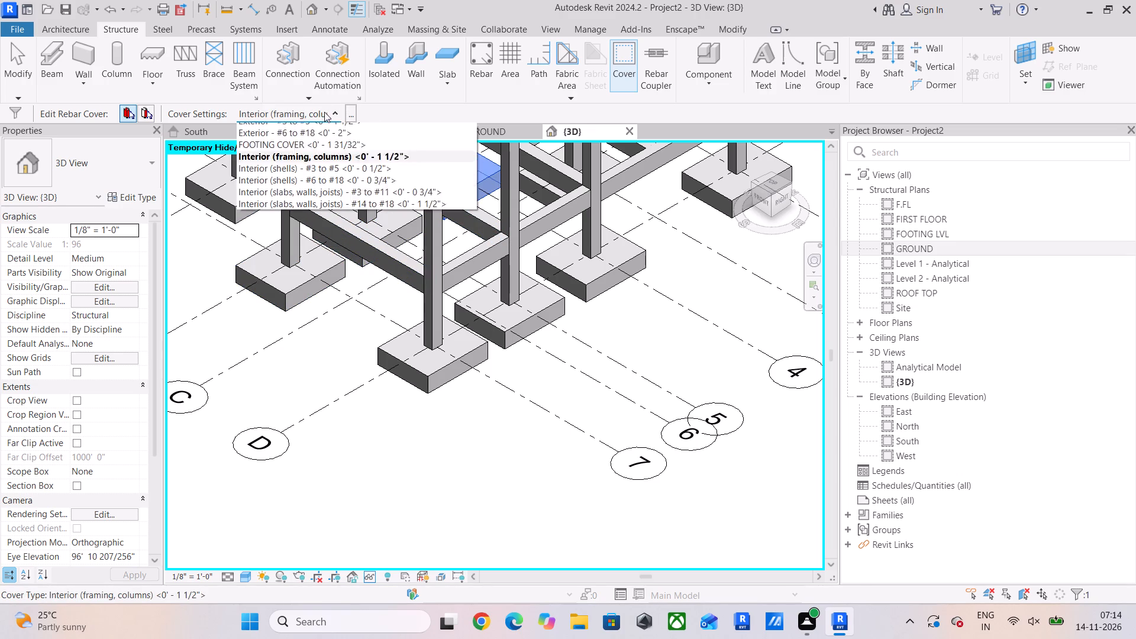
click(295, 187)
middle_drag(490, 178, 401, 321)
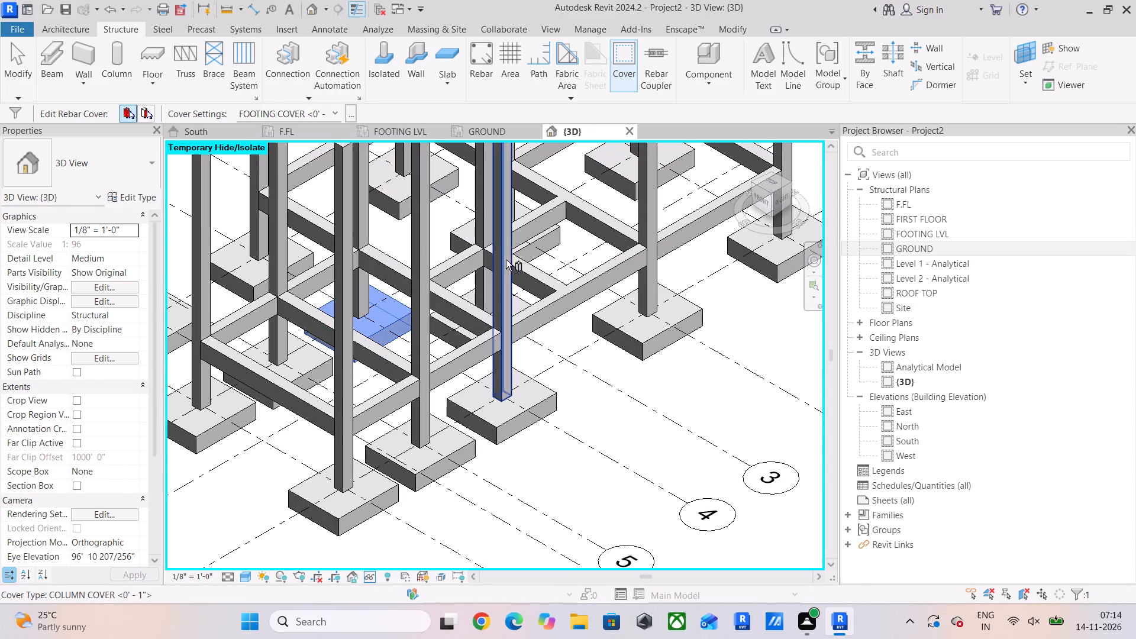
click(538, 242)
click(330, 109)
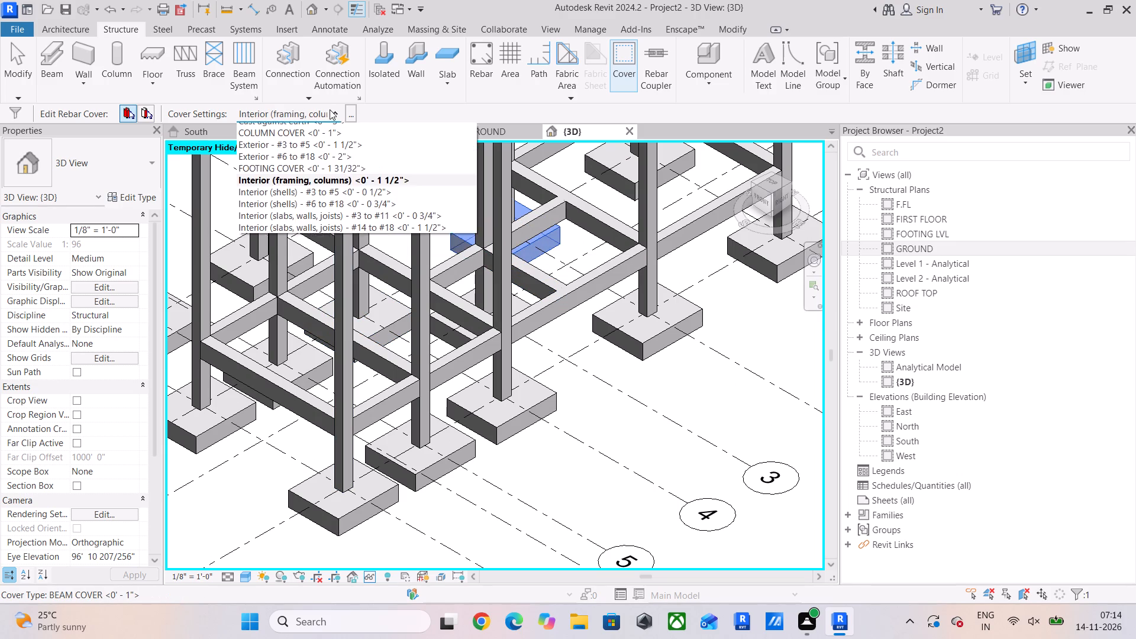
click(293, 190)
Assign FOOTING COVER to the intermediate footing at the building's far end and the far corner footing on grid A.
middle_drag(564, 188, 492, 284)
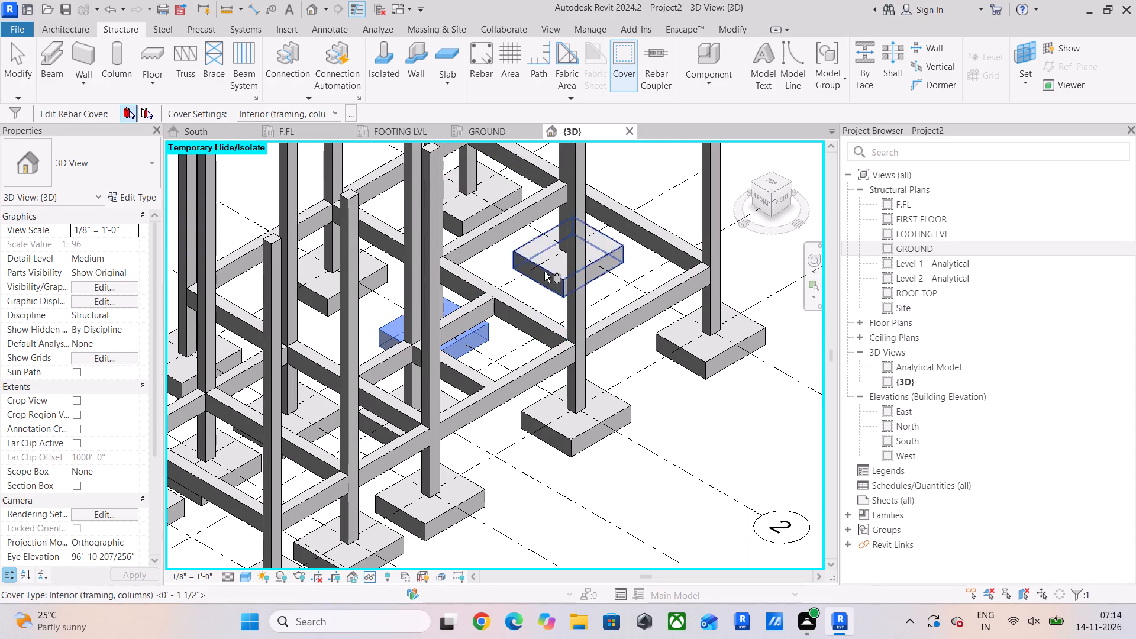
click(544, 272)
click(334, 112)
click(299, 185)
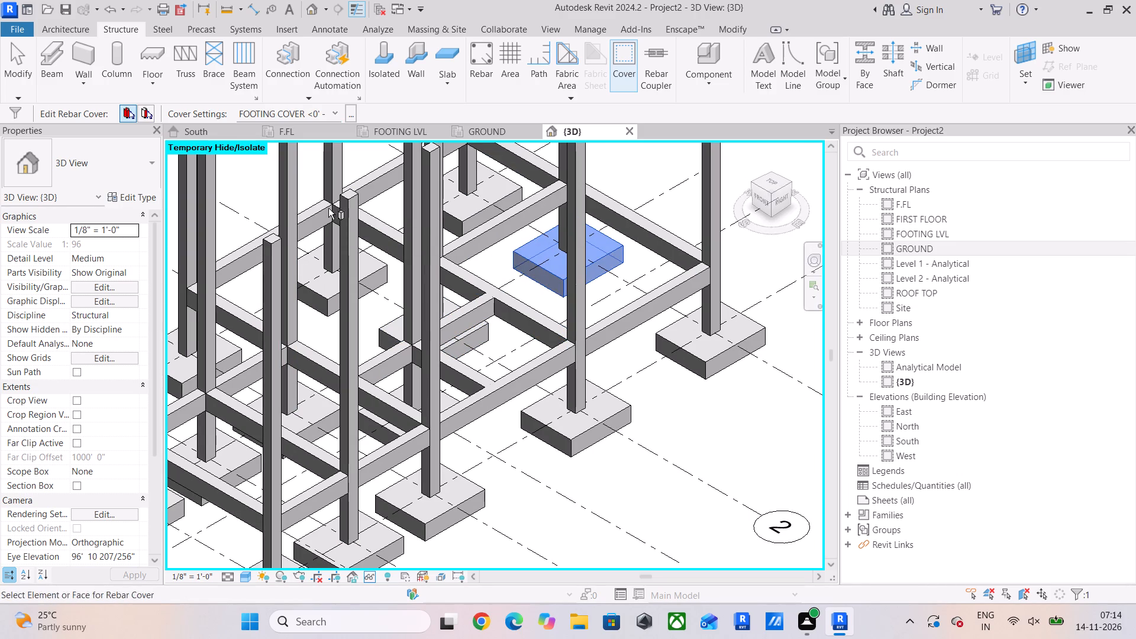
click(458, 215)
click(311, 115)
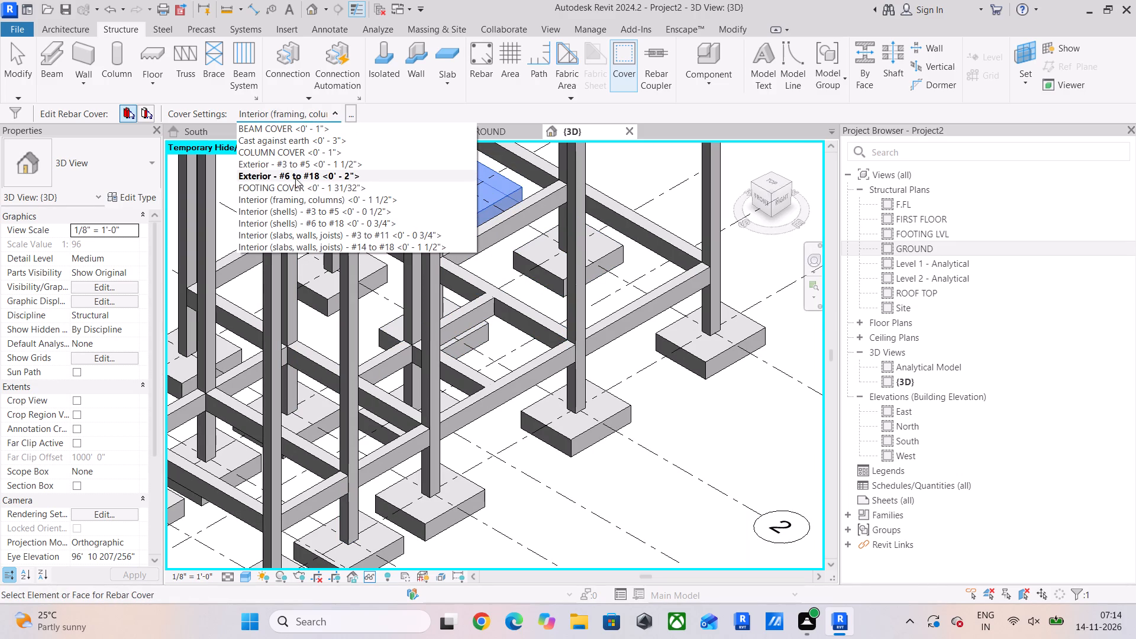
click(293, 183)
Assign FOOTING COVER to the remaining three footings along grid A, from the far side to A-6, and finish the cover assignment.
click(384, 275)
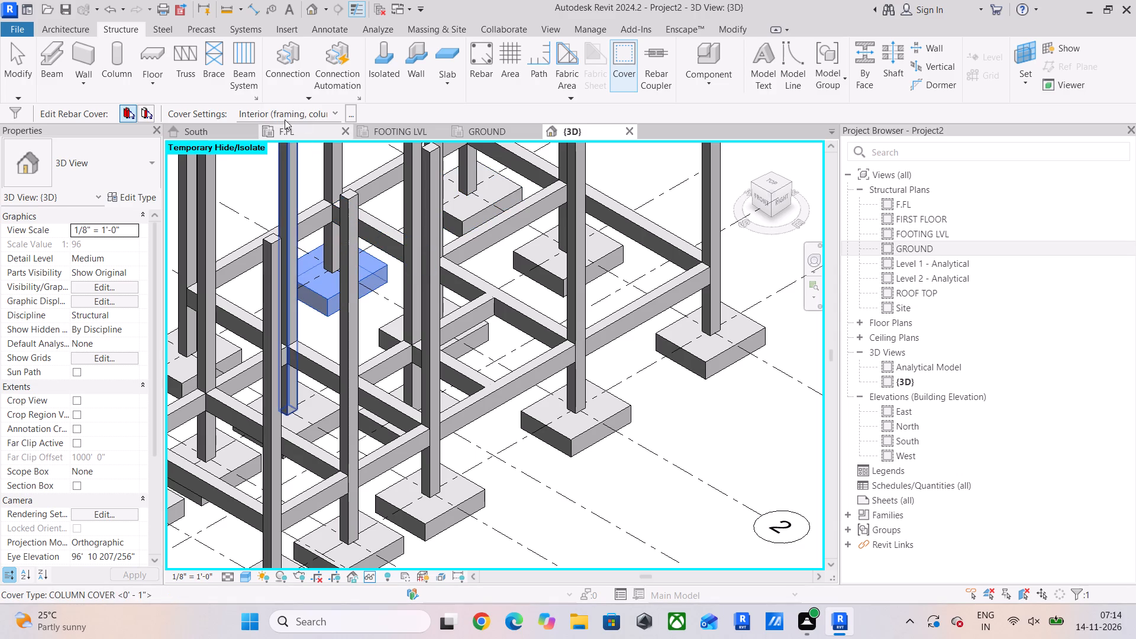
click(320, 111)
click(295, 191)
middle_drag(314, 214, 461, 129)
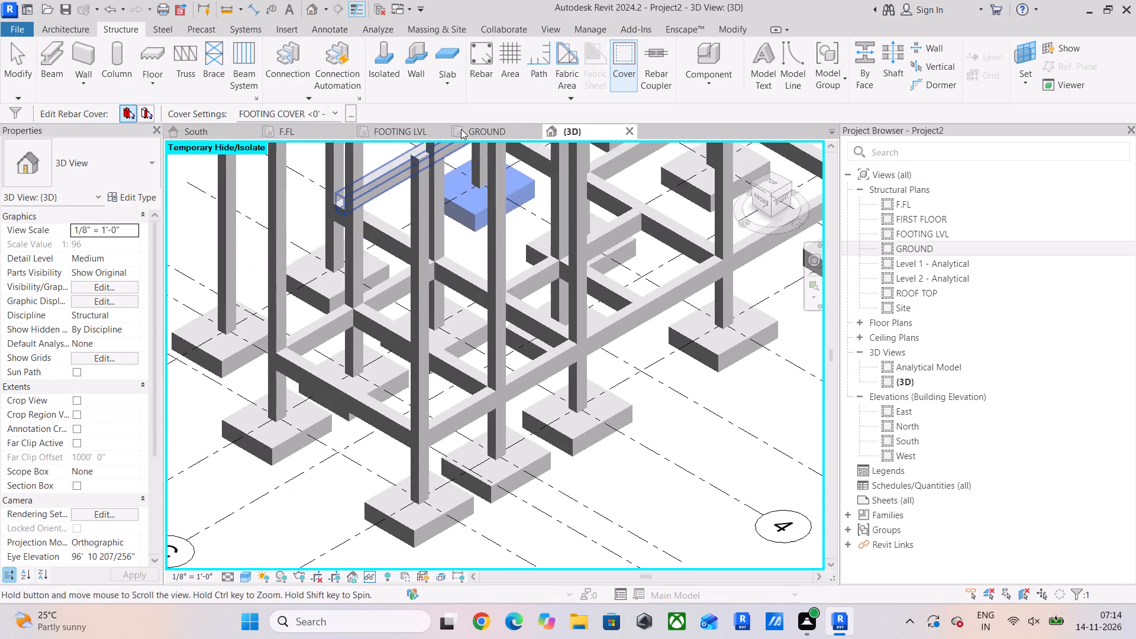
click(321, 286)
click(331, 111)
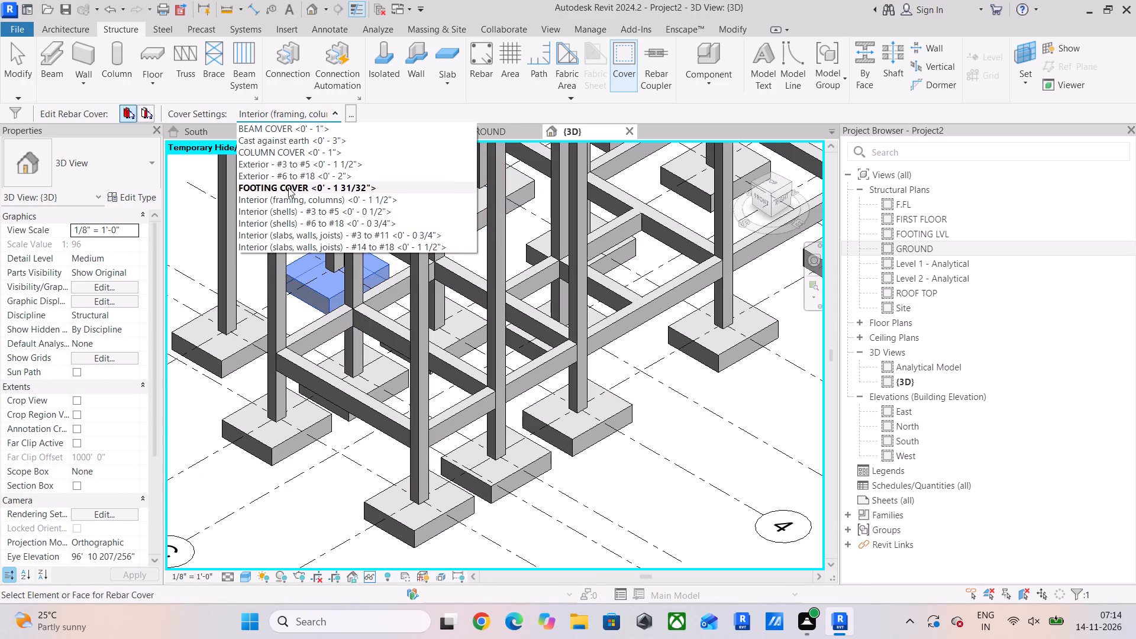
click(288, 188)
middle_drag(312, 215, 407, 174)
click(323, 310)
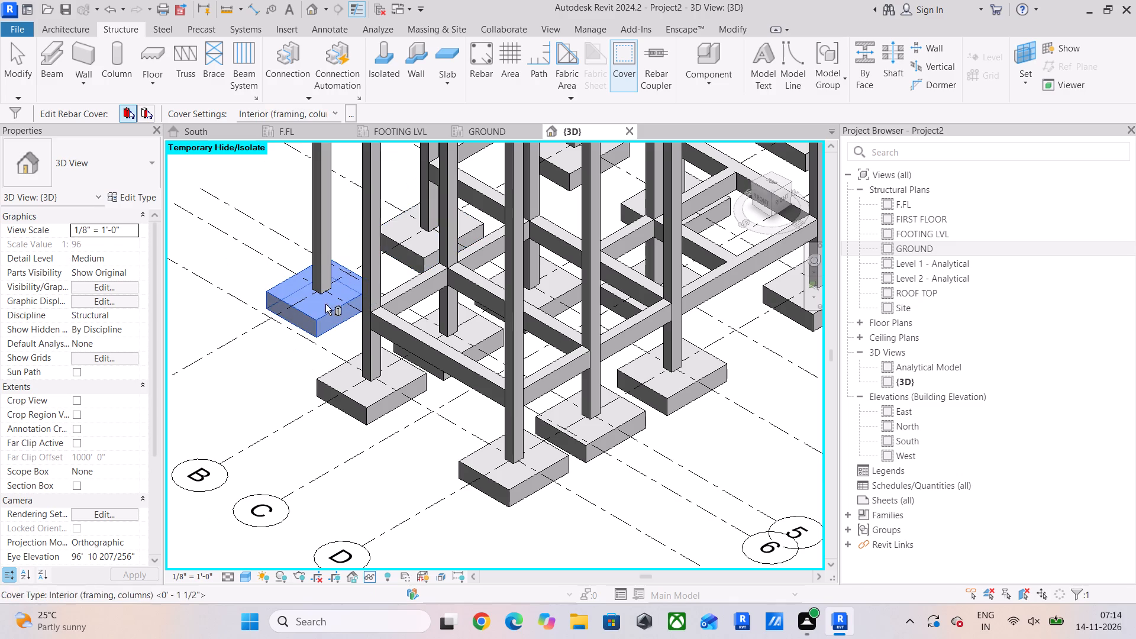
click(315, 106)
click(298, 182)
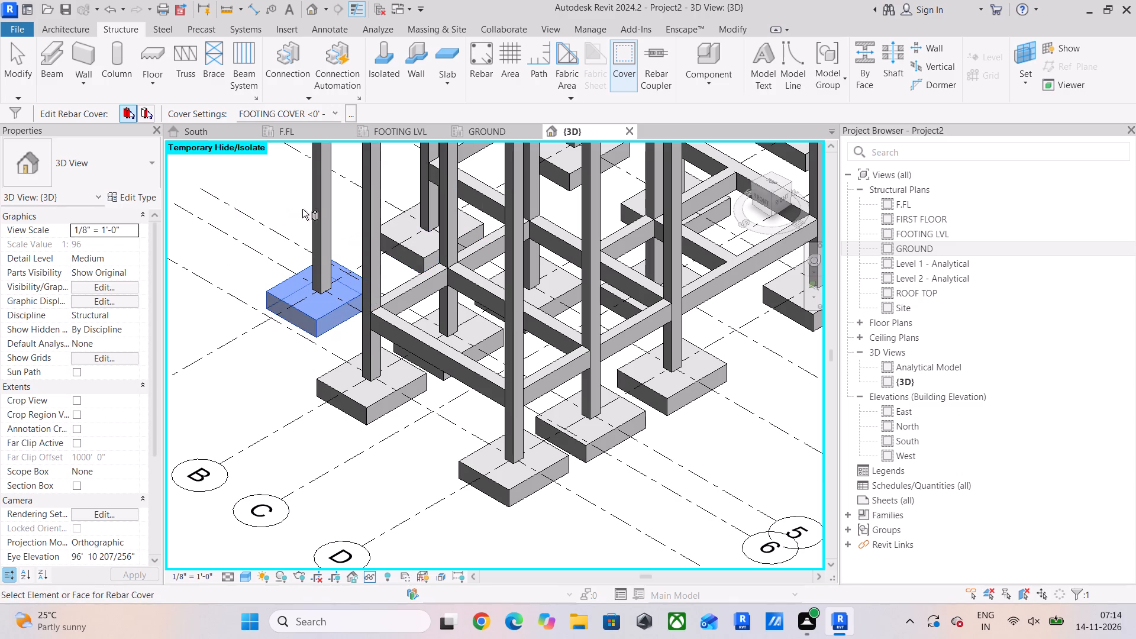
click(24, 56)
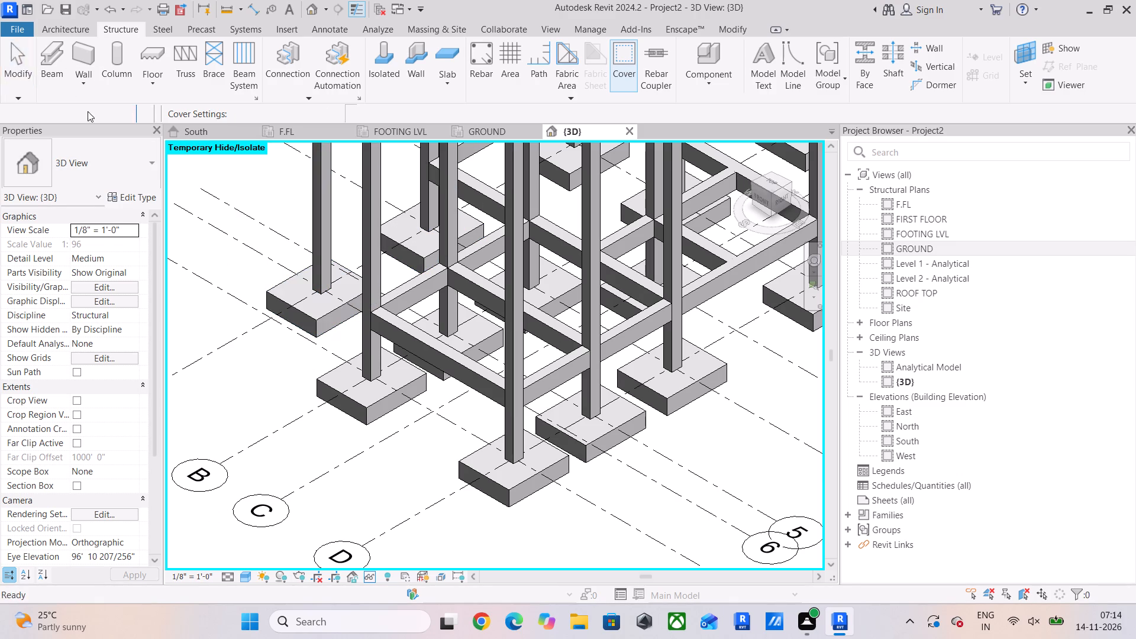
Set the top level of the structural column at A-6 to FIRST FLOOR.
click(306, 182)
click(322, 176)
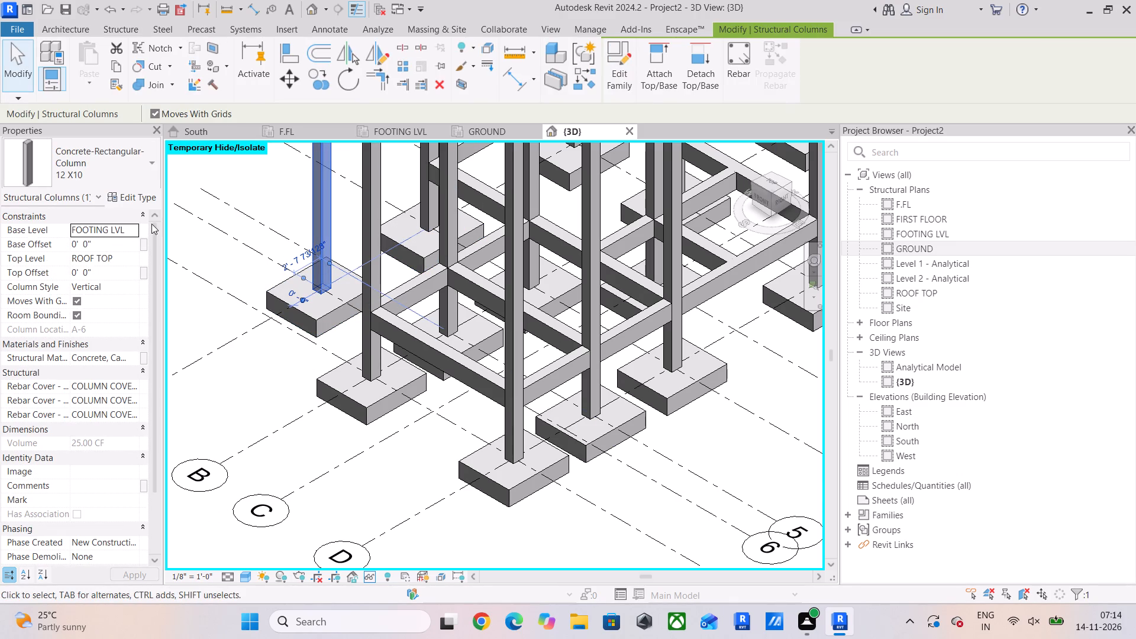
click(125, 258)
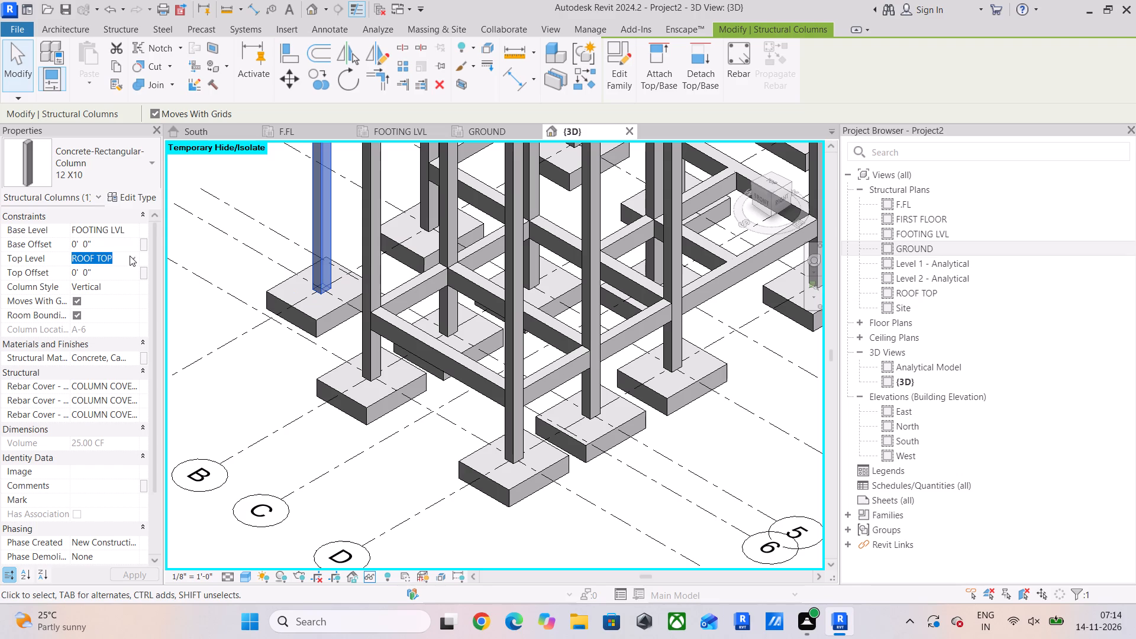
click(130, 254)
click(90, 305)
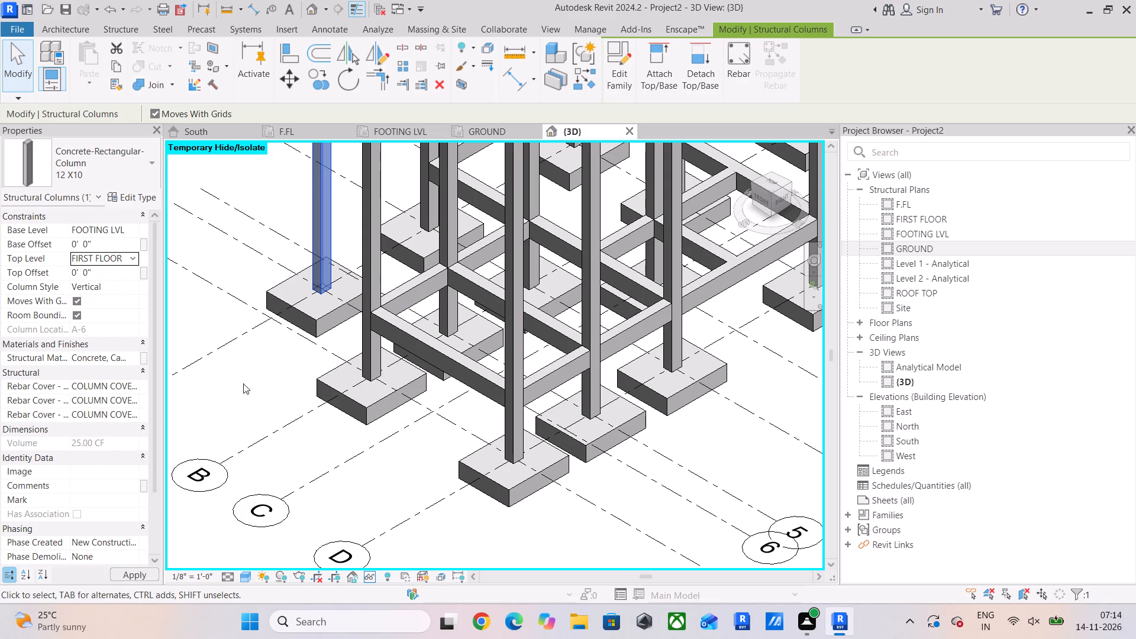
Examine the A-6 column's height against the levels and the other columns from the front.
scroll(275, 389, down, 7)
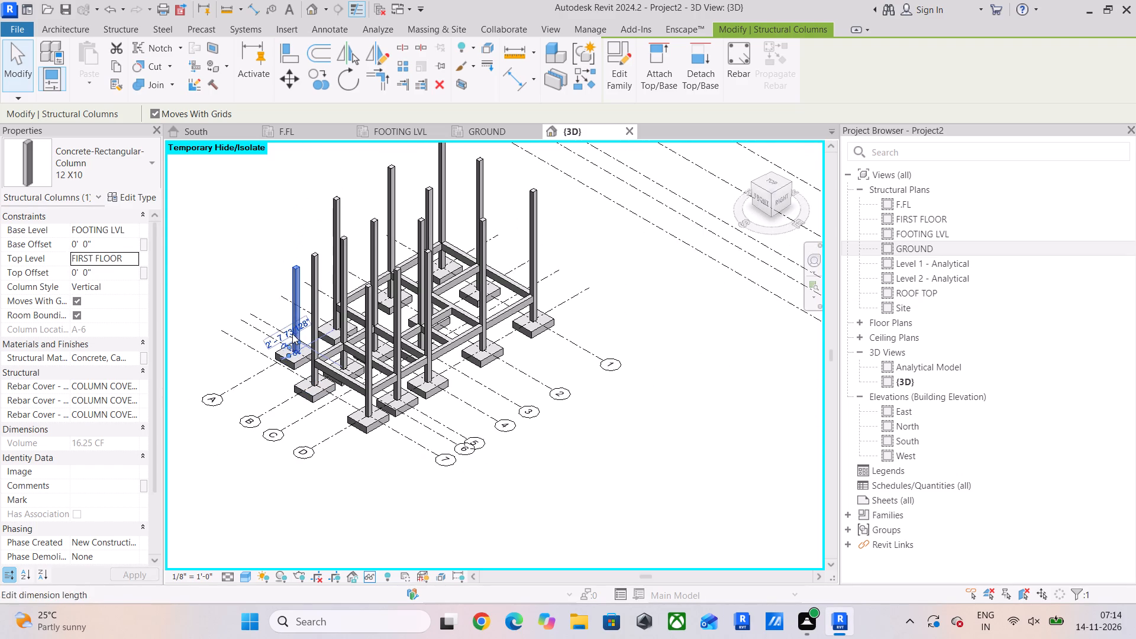
click(760, 194)
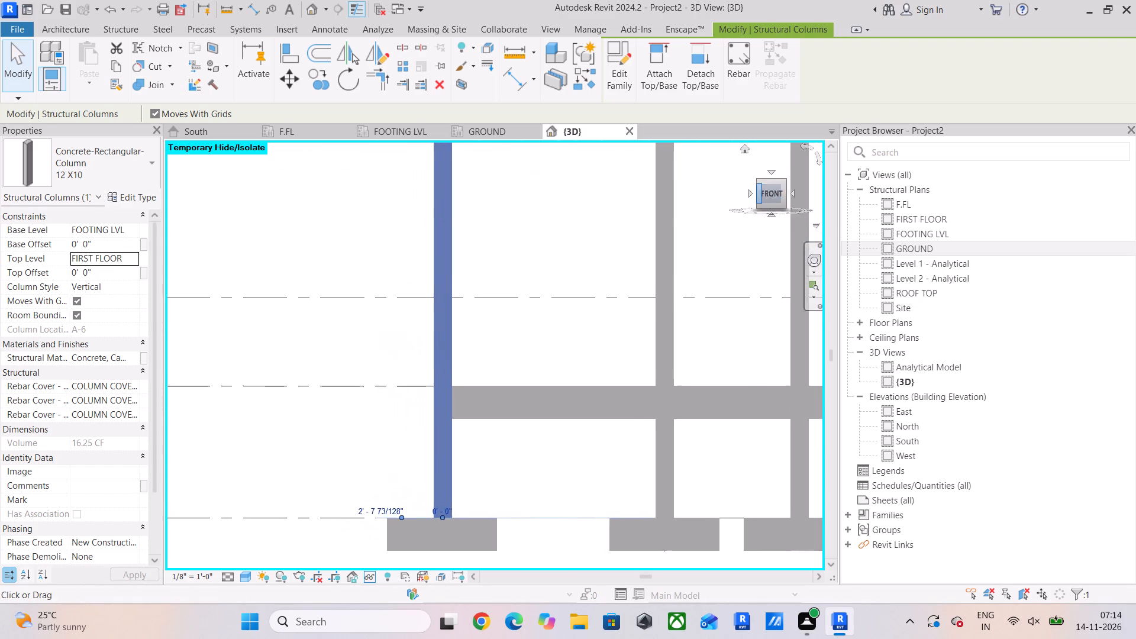
scroll(548, 279, down, 5)
middle_drag(548, 280, 402, 330)
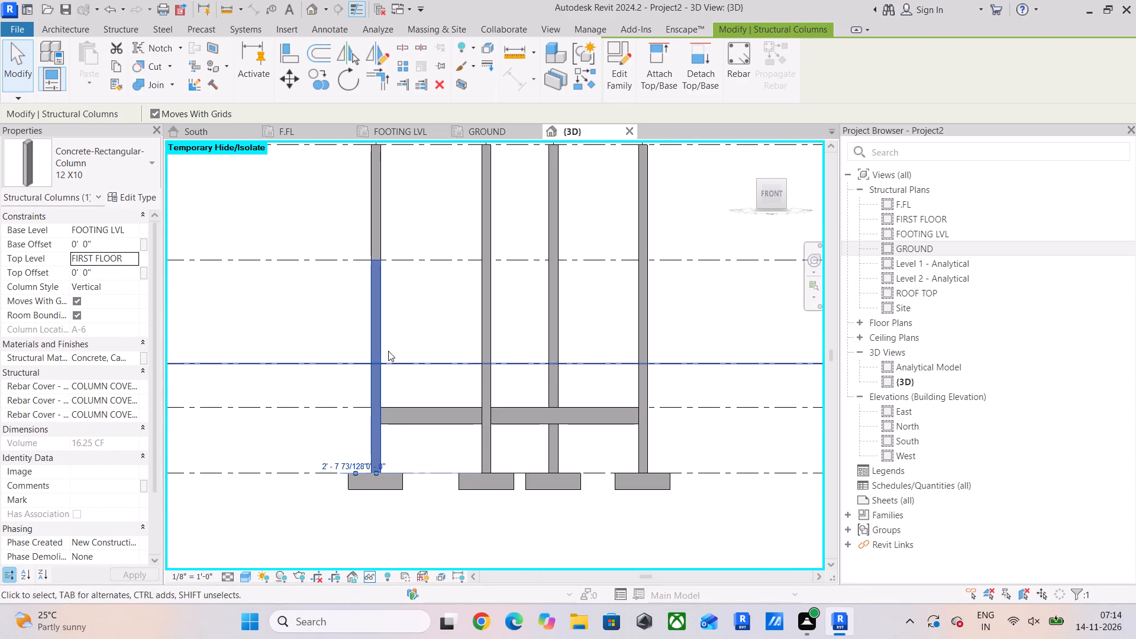
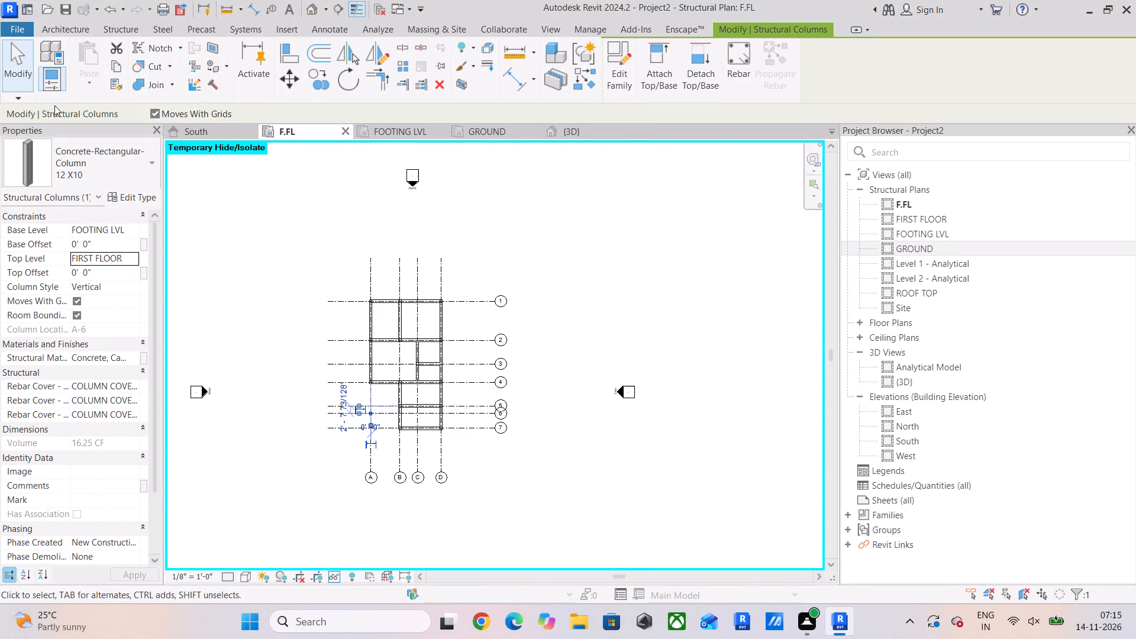
Draw a building section parallel to and between grids 4 and 5, with its far clip offset reduced to about 6' 9".
click(9, 61)
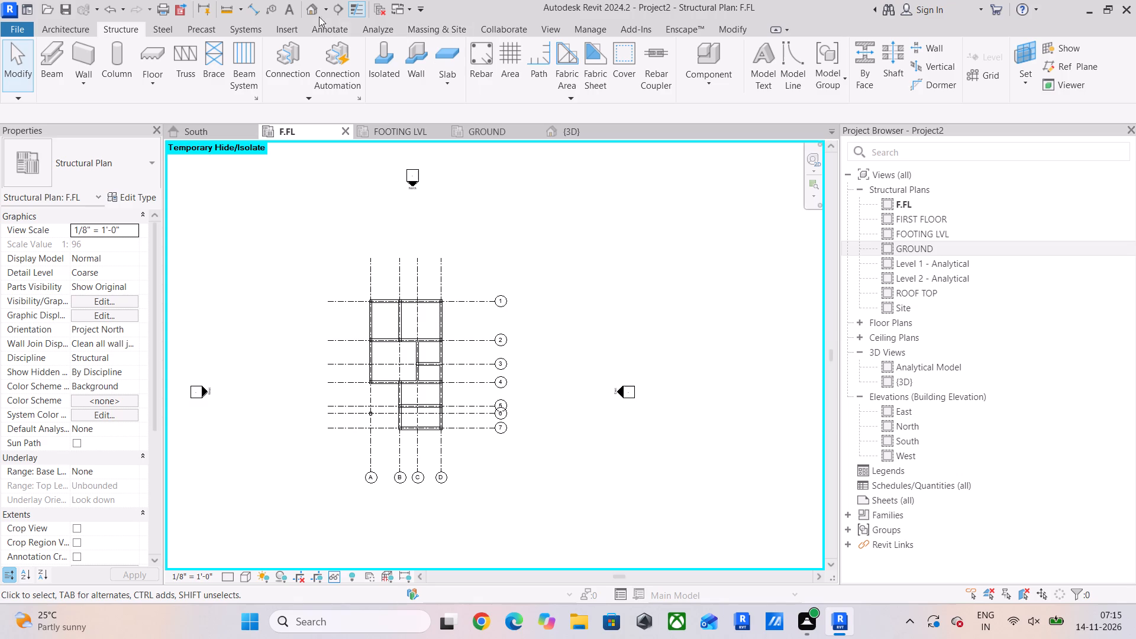
click(338, 8)
scroll(360, 367, up, 4)
scroll(354, 434, up, 2)
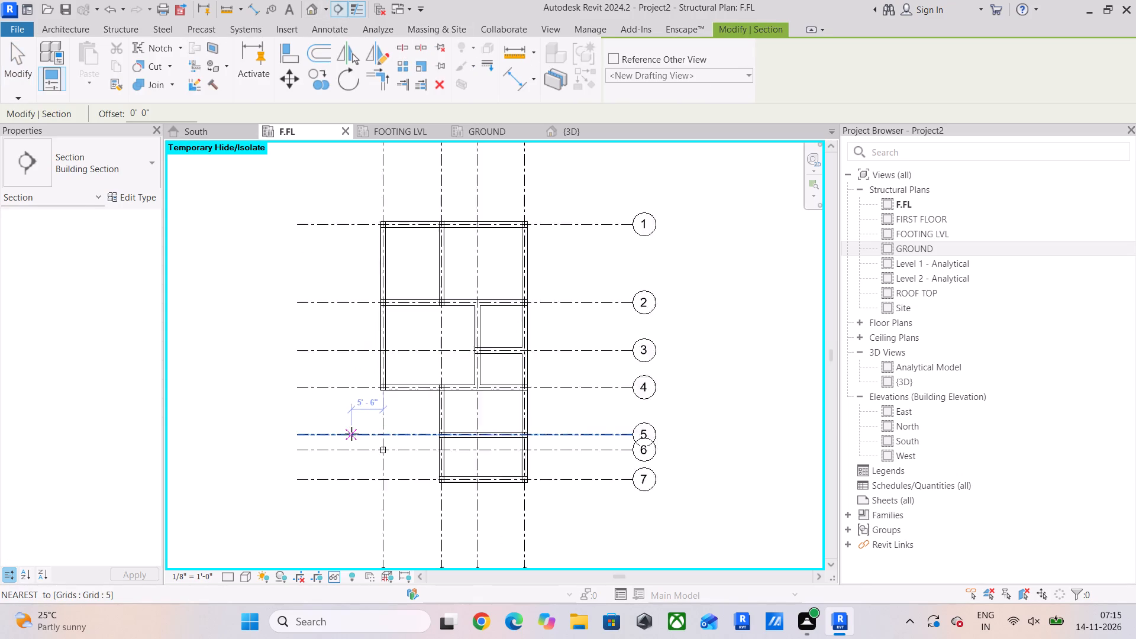
scroll(351, 434, up, 1)
click(239, 405)
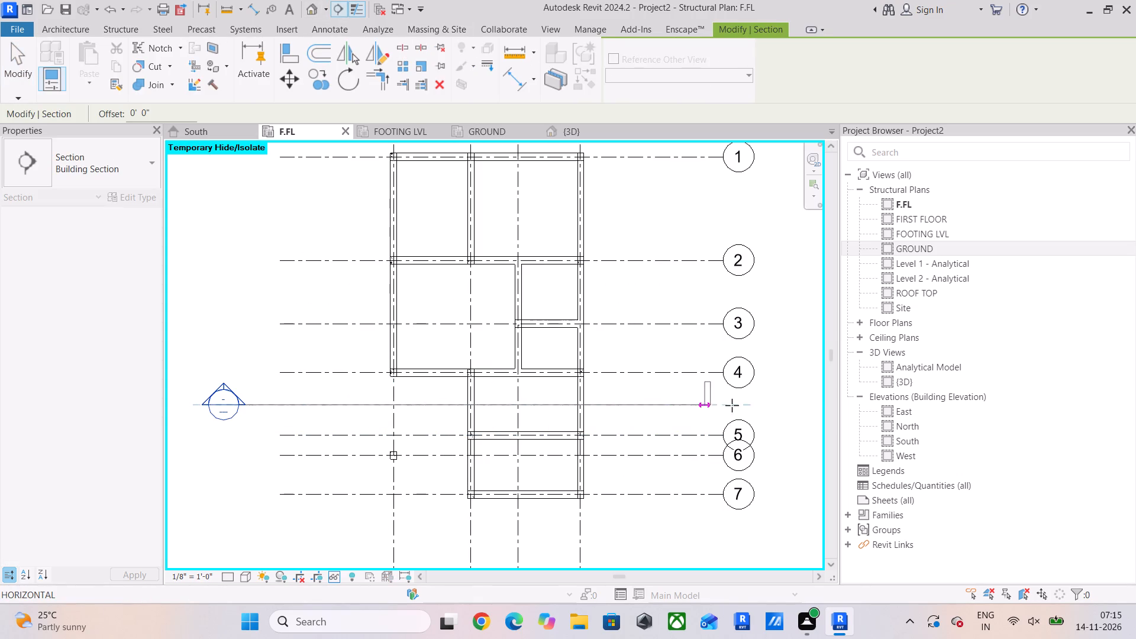
click(808, 410)
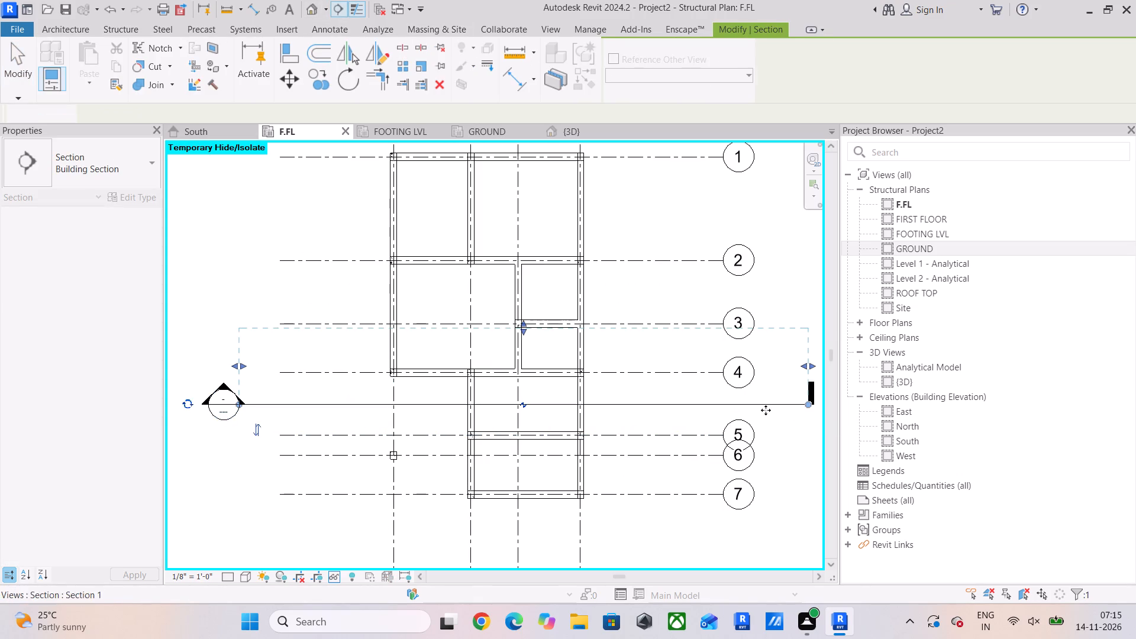
drag(523, 331, 528, 383)
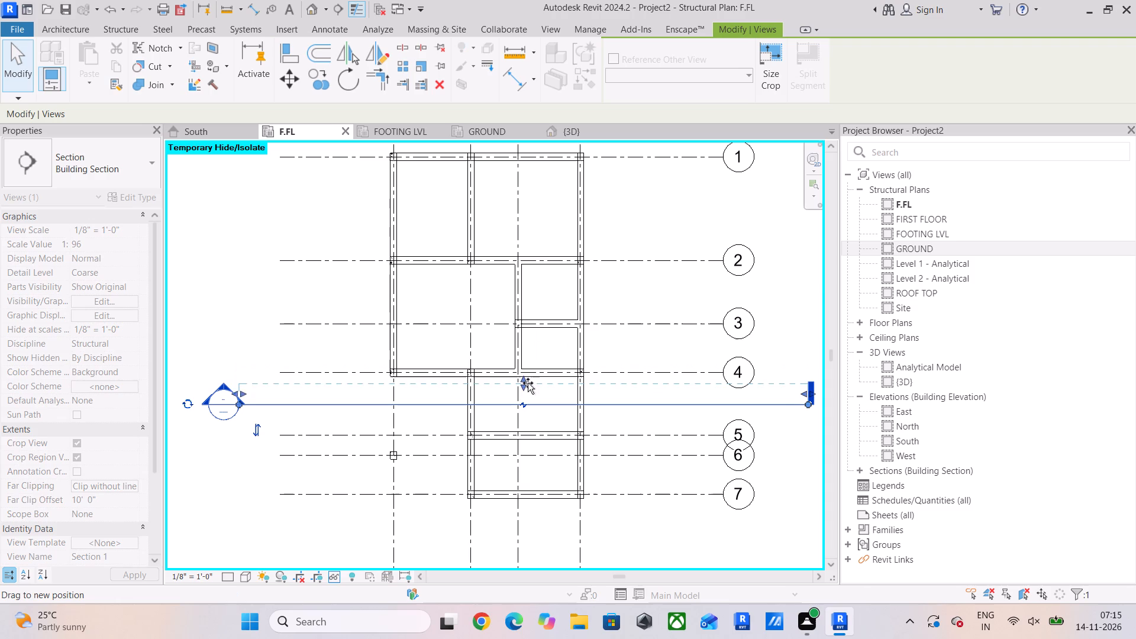
drag(528, 383, 531, 356)
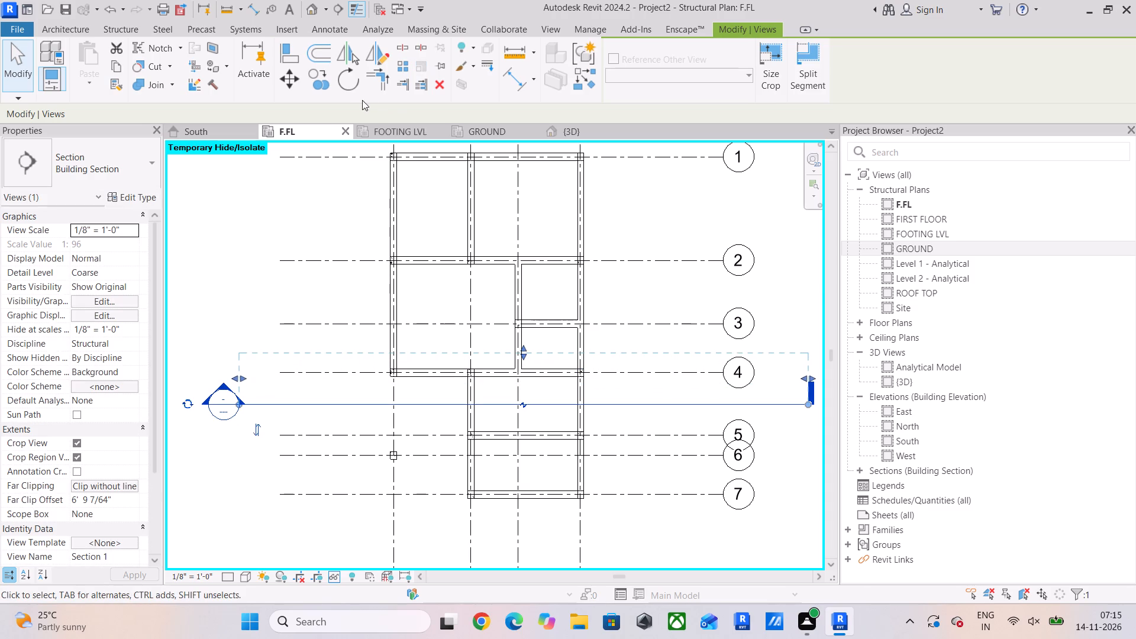
Draw a second building section between grids C and D, running from beyond grid 1 to past grid 7.
click(342, 10)
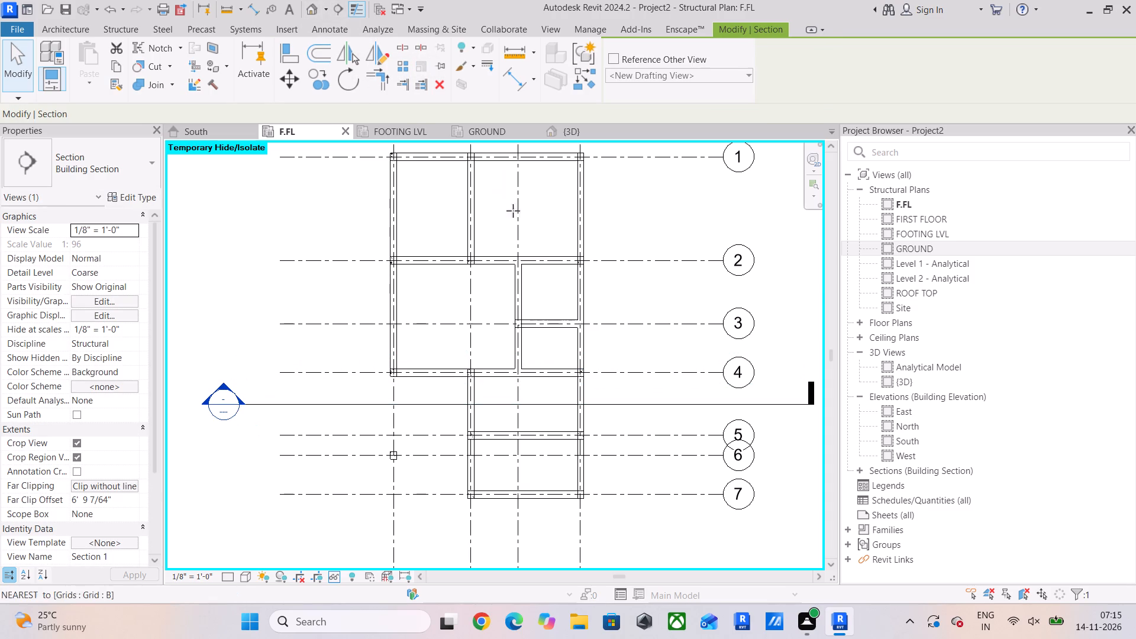
scroll(569, 227, down, 3)
middle_drag(569, 227, 542, 290)
drag(528, 201, 537, 295)
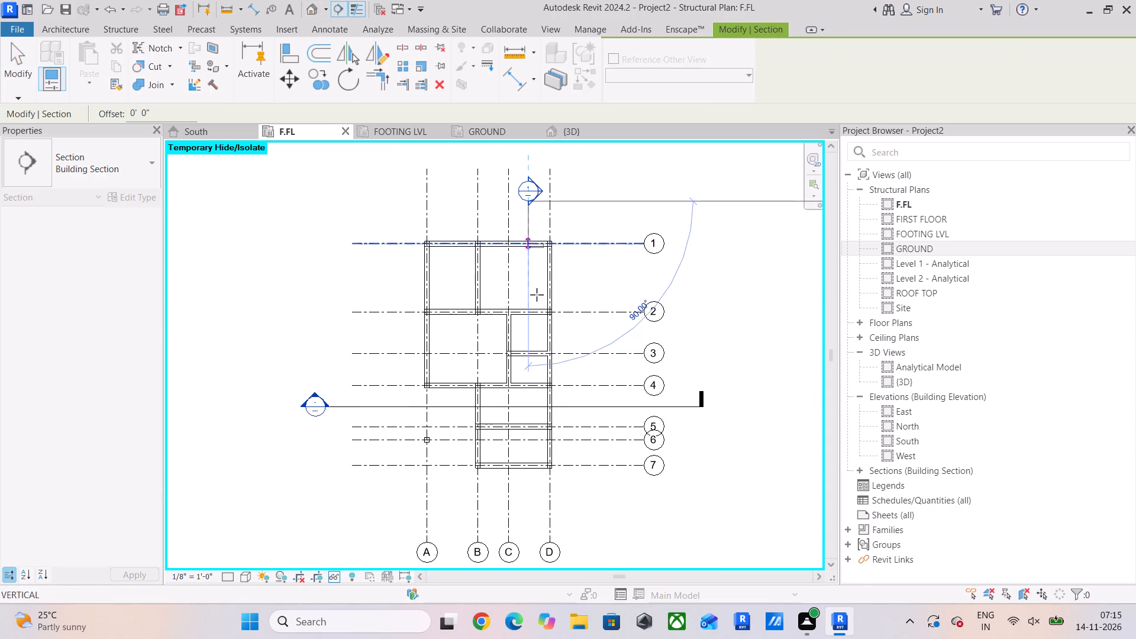
drag(537, 295, 537, 501)
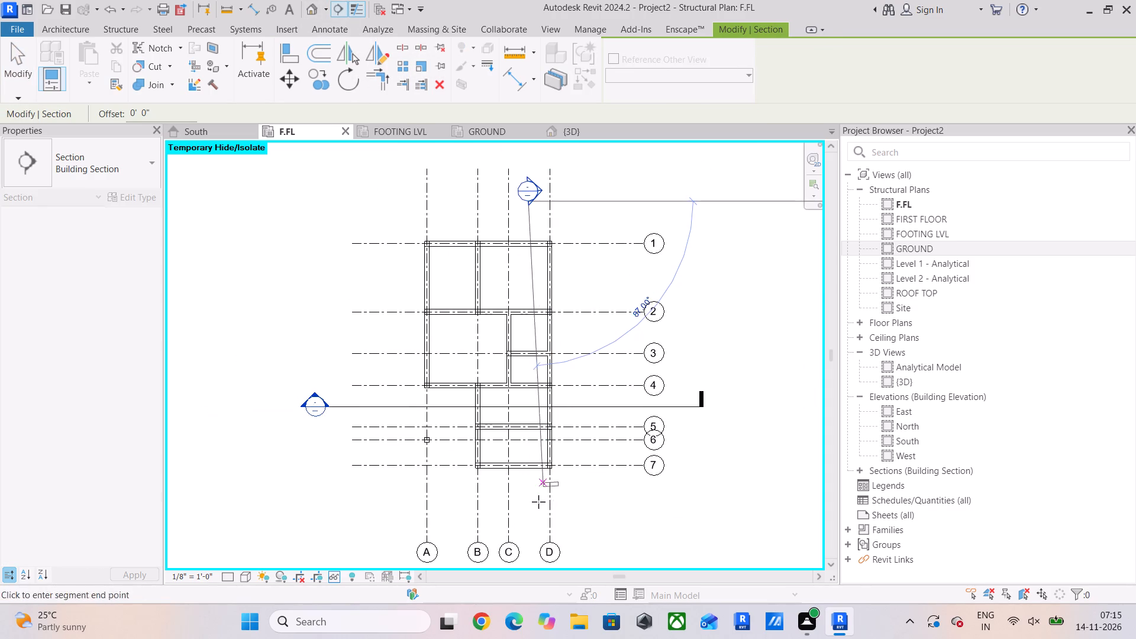
click(532, 521)
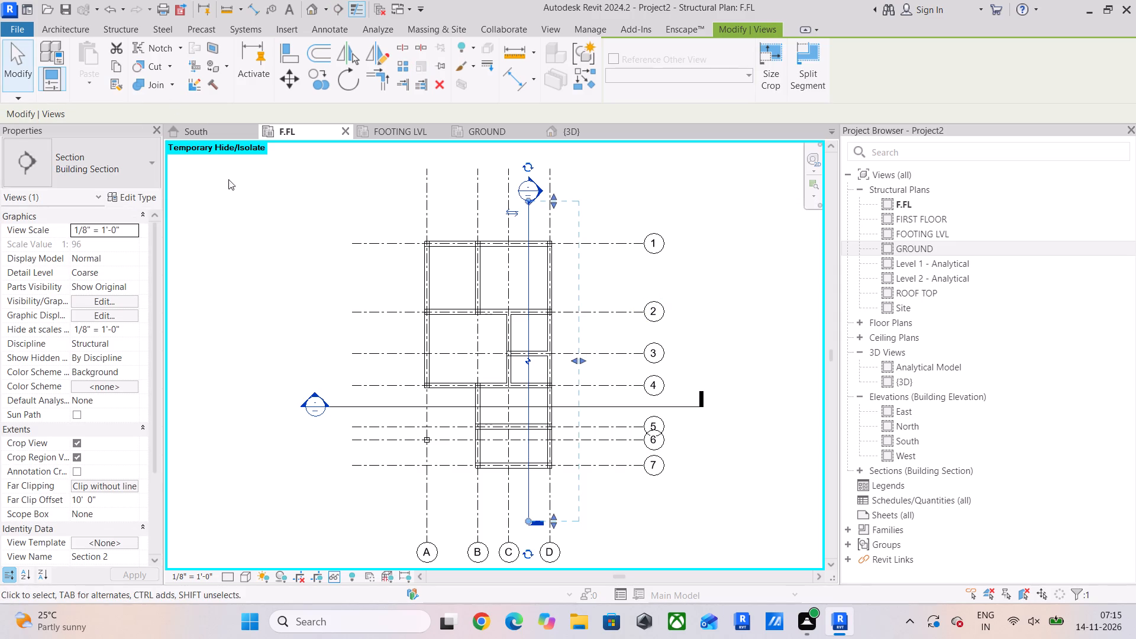
click(7, 69)
Open the Section 1 view from its section head and temporarily hide the linked model MY PLAN.rvt there.
scroll(211, 367, up, 3)
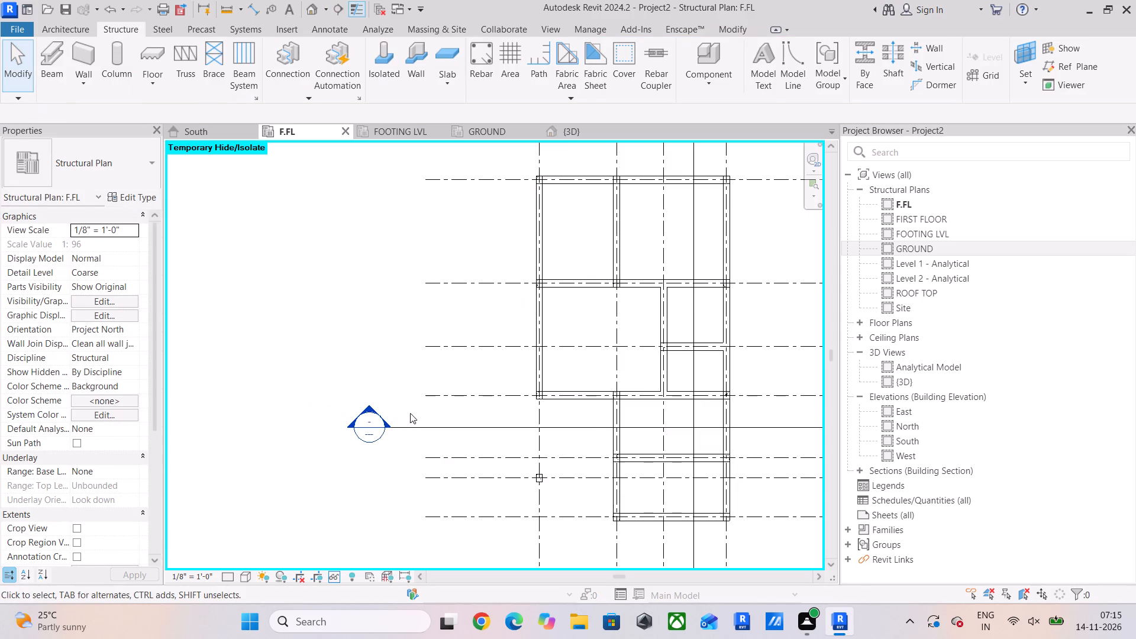
double_click(369, 408)
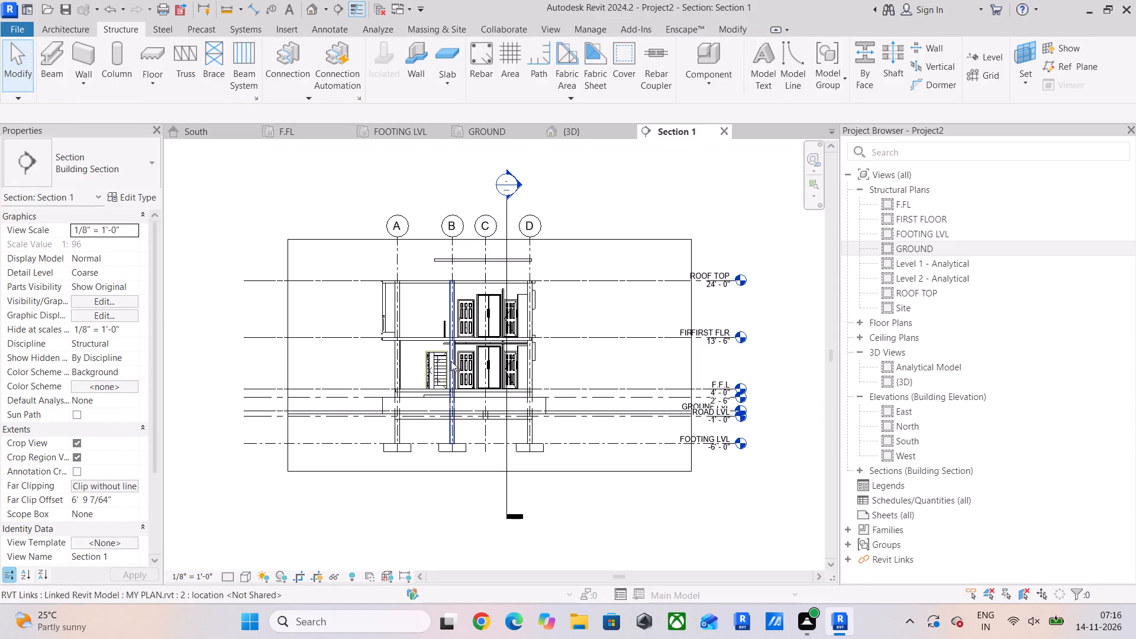
click(283, 304)
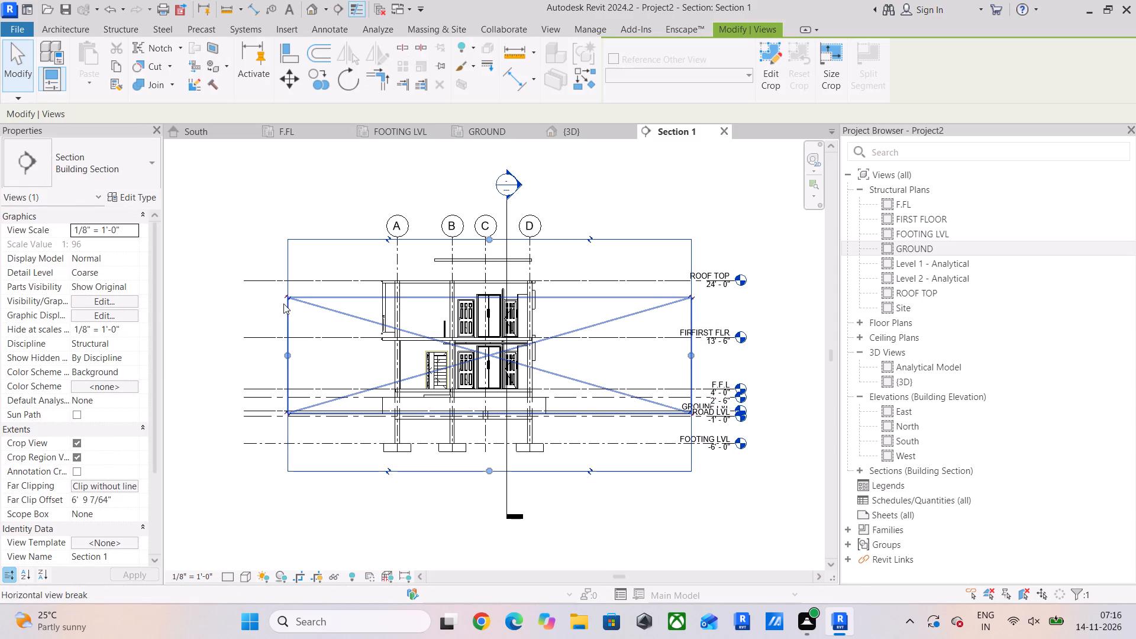
click(273, 205)
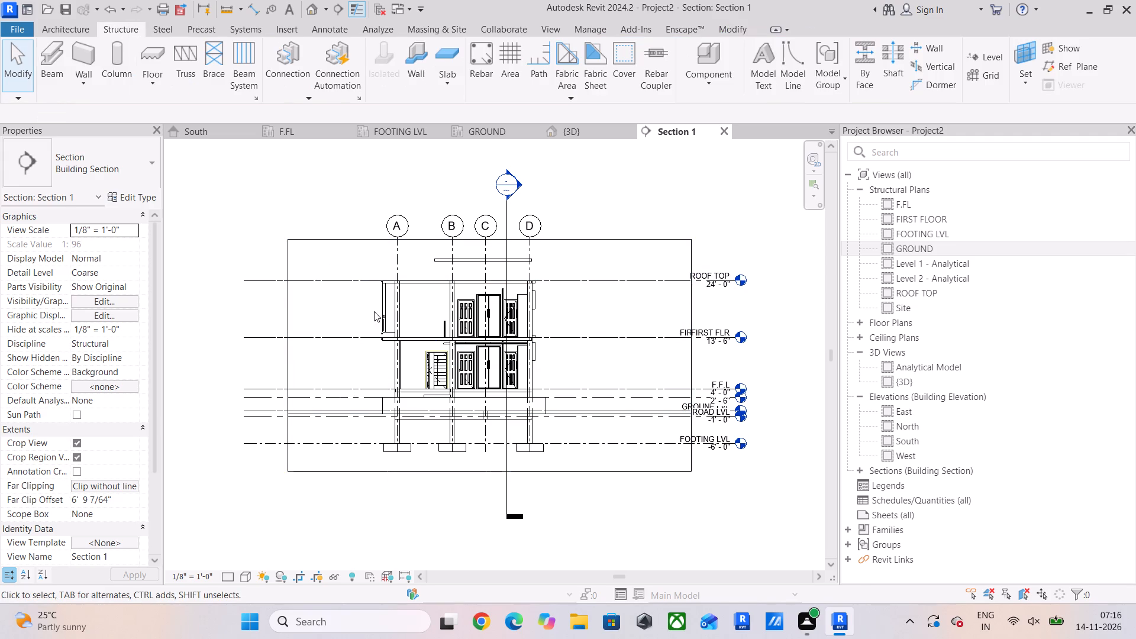
click(377, 311)
text(HH)
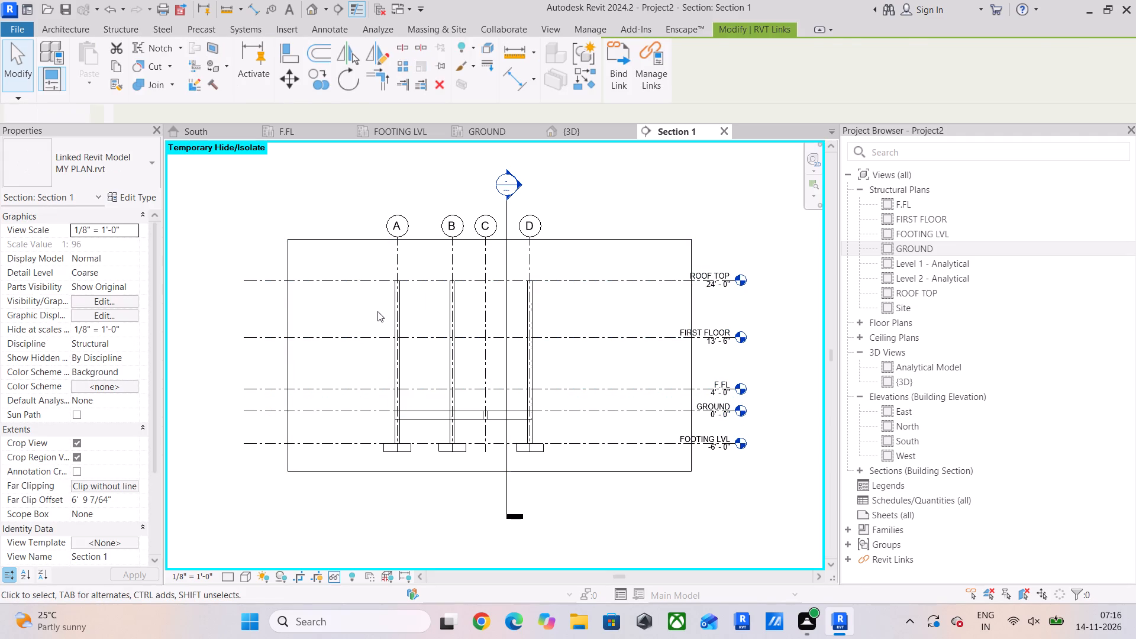
Start placing structural rebar at the footings in Section 1, accepting the rebar shape hook definitions and choosing rebar shape 02.
scroll(457, 472, up, 6)
scroll(521, 301, up, 5)
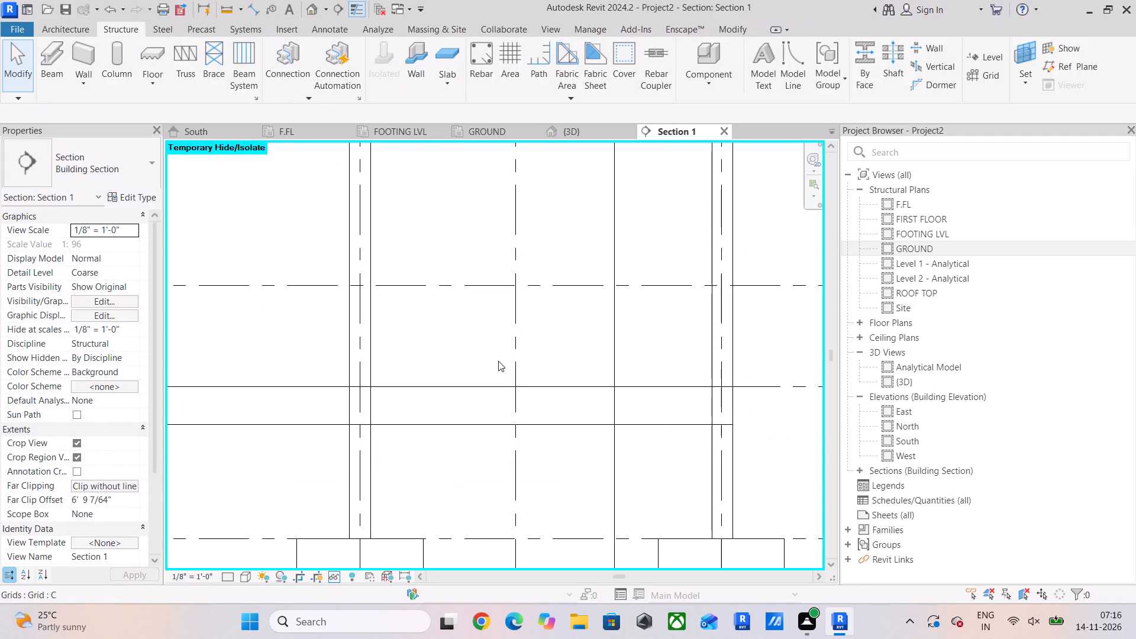
middle_drag(460, 401, 485, 353)
scroll(485, 353, down, 3)
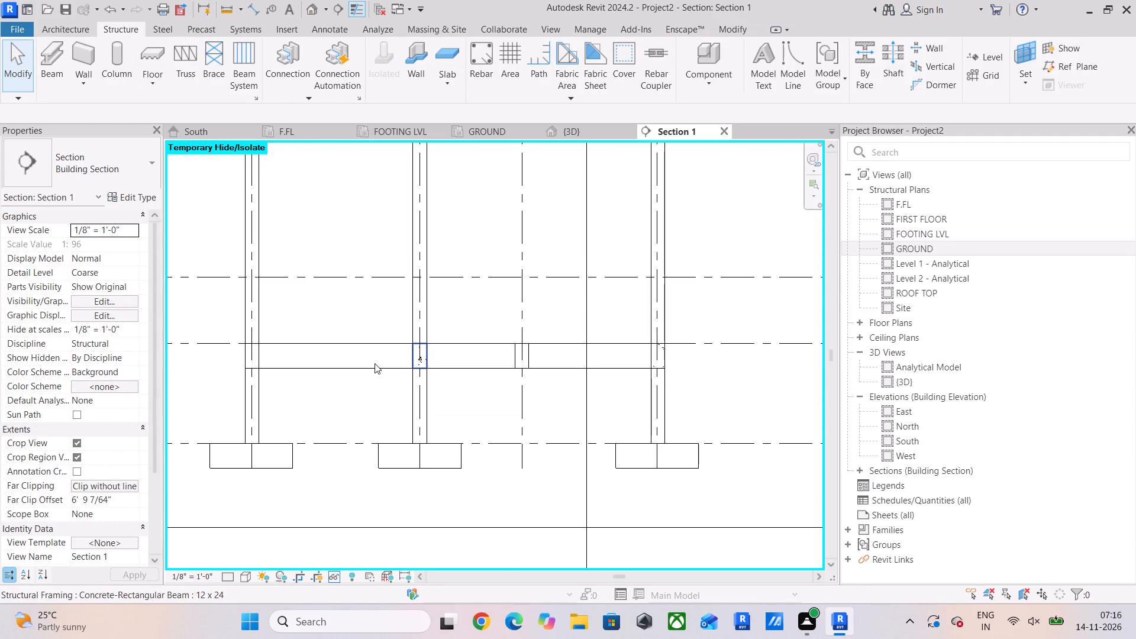
scroll(375, 363, down, 3)
scroll(346, 365, up, 4)
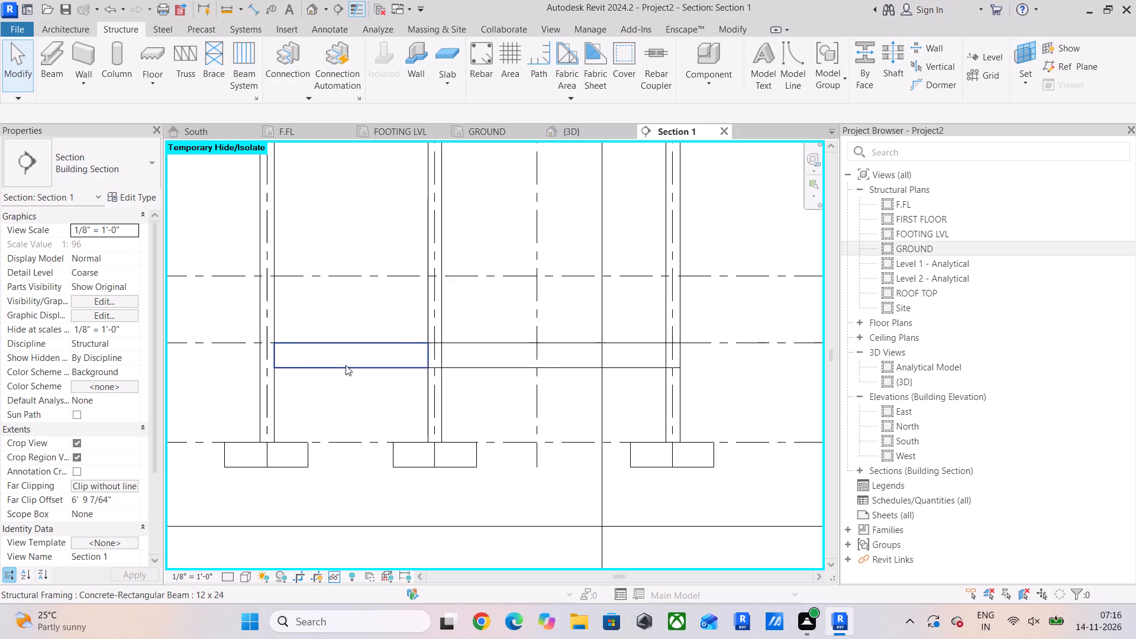
scroll(306, 362, up, 1)
middle_drag(306, 362, 320, 363)
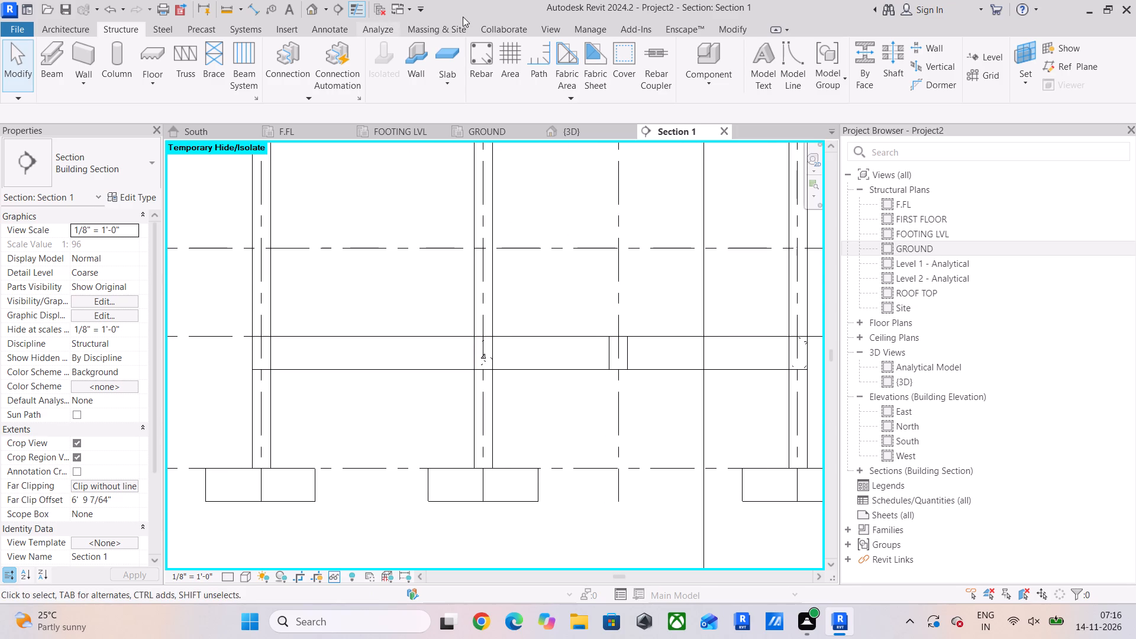
click(474, 56)
click(587, 344)
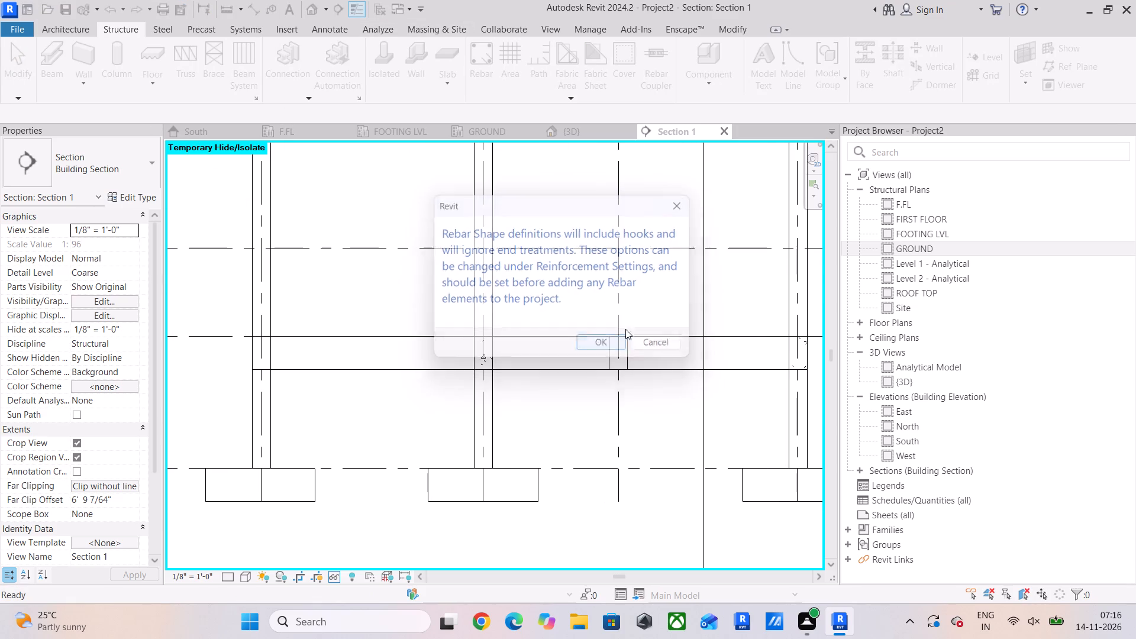
middle_drag(457, 389, 511, 285)
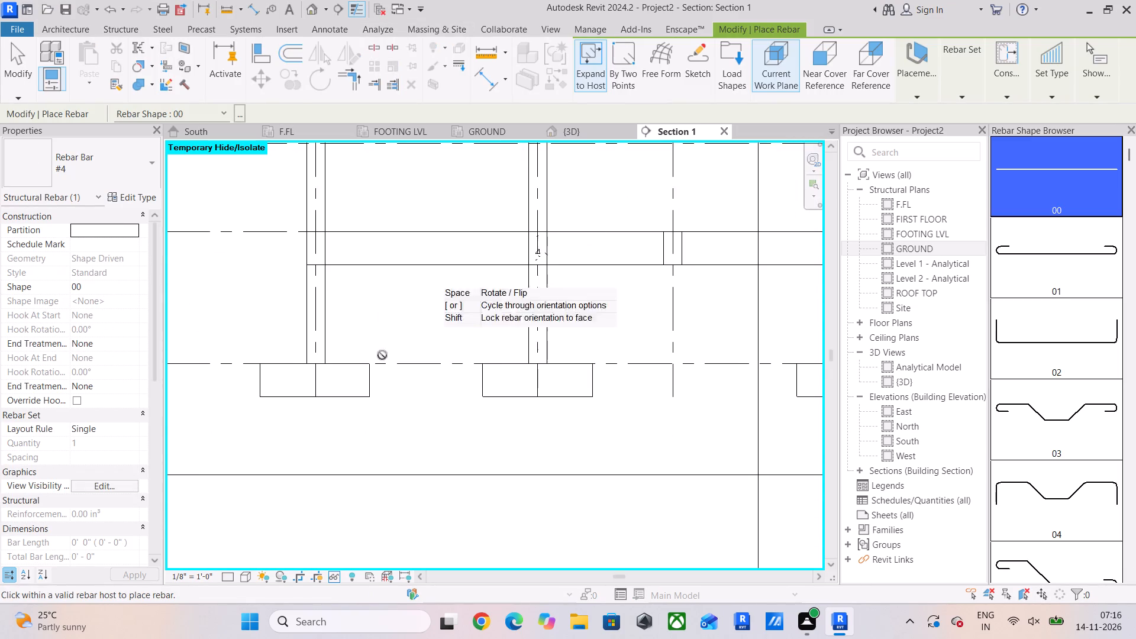
scroll(310, 369, up, 3)
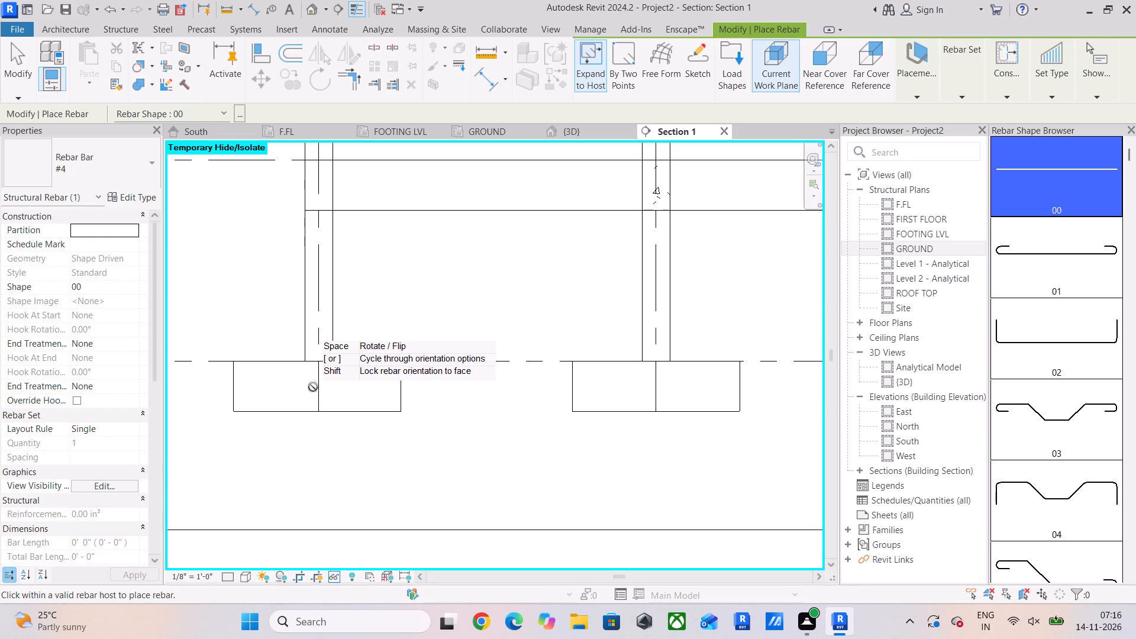
scroll(630, 342, down, 2)
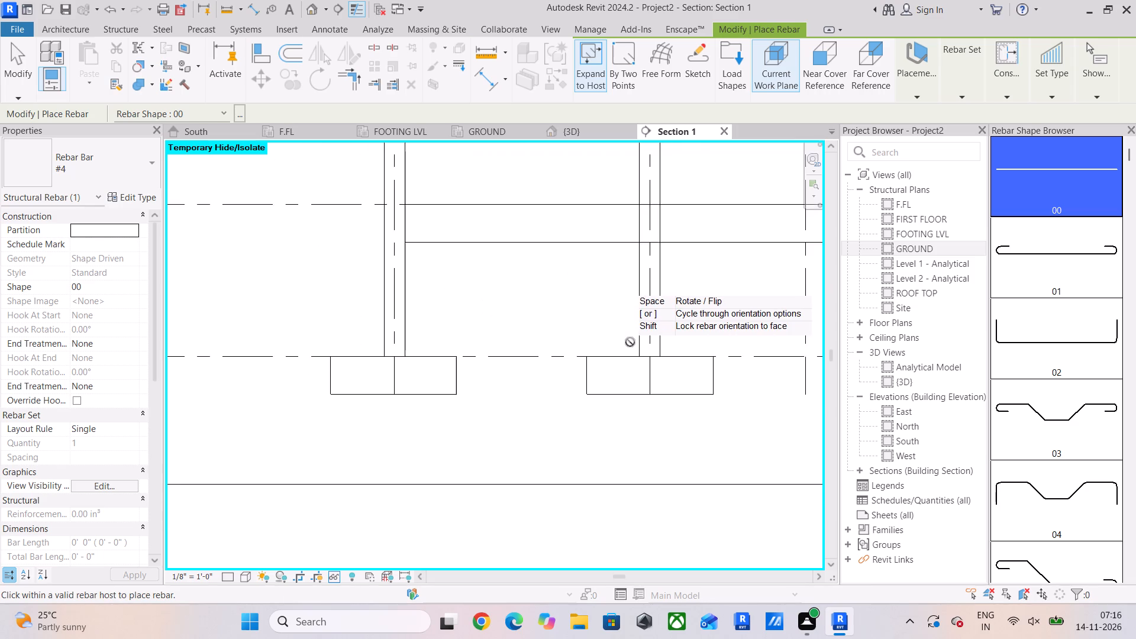
middle_drag(630, 342, 538, 346)
middle_click(538, 346)
click(1009, 336)
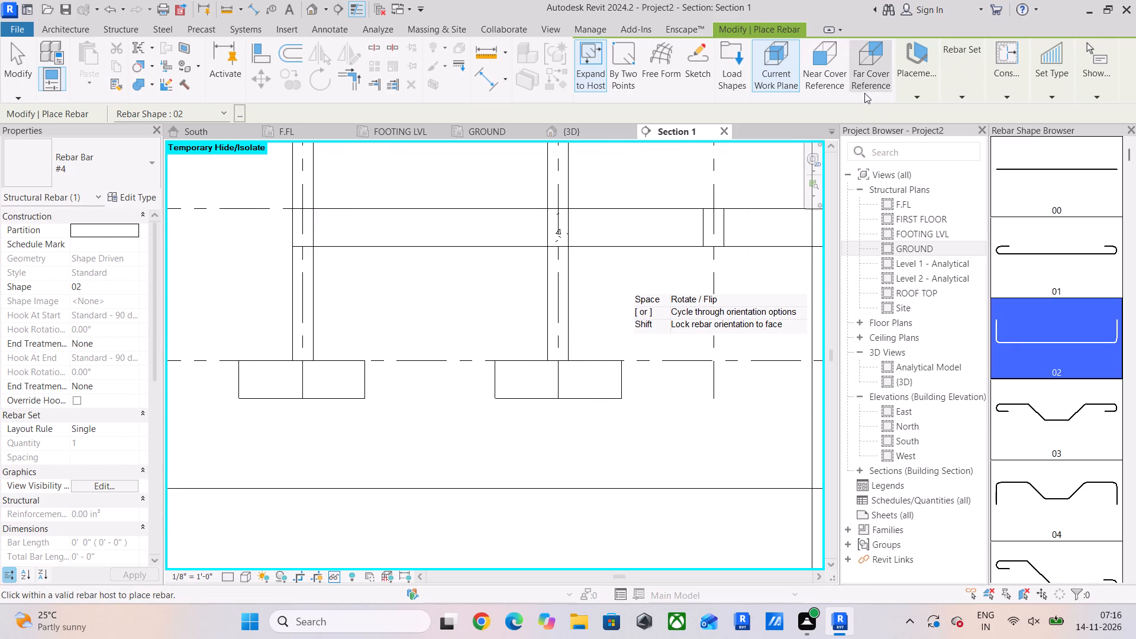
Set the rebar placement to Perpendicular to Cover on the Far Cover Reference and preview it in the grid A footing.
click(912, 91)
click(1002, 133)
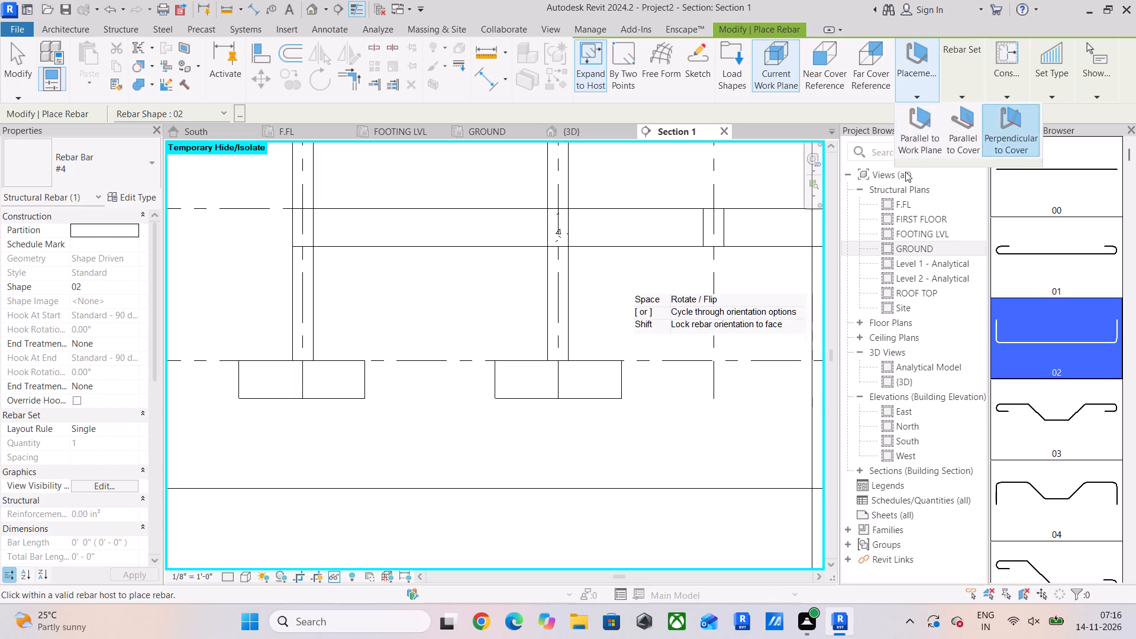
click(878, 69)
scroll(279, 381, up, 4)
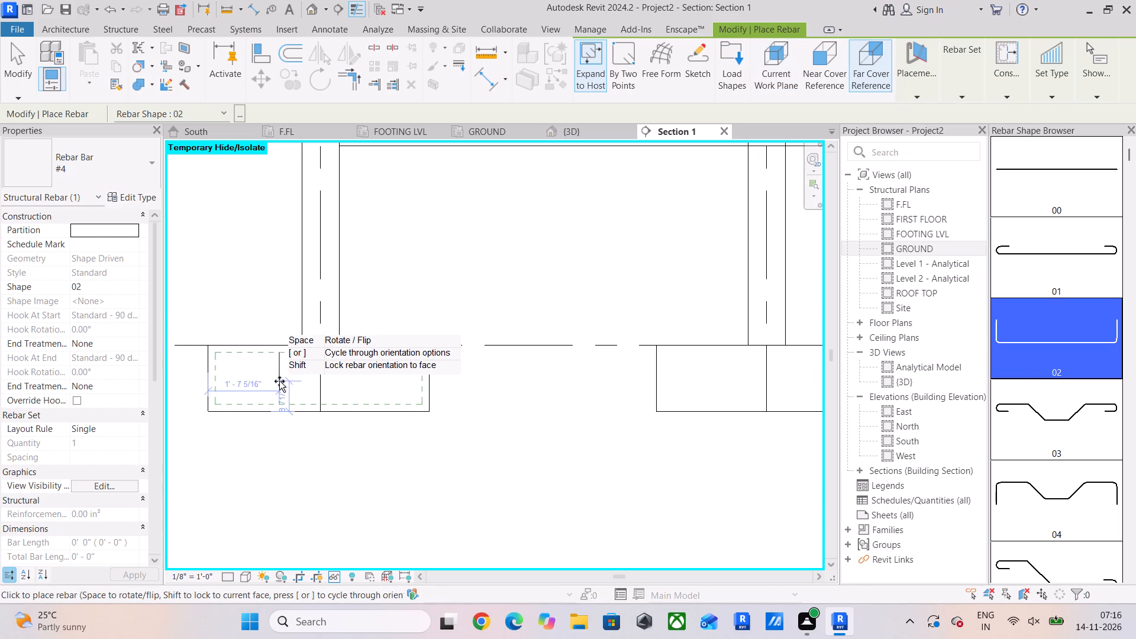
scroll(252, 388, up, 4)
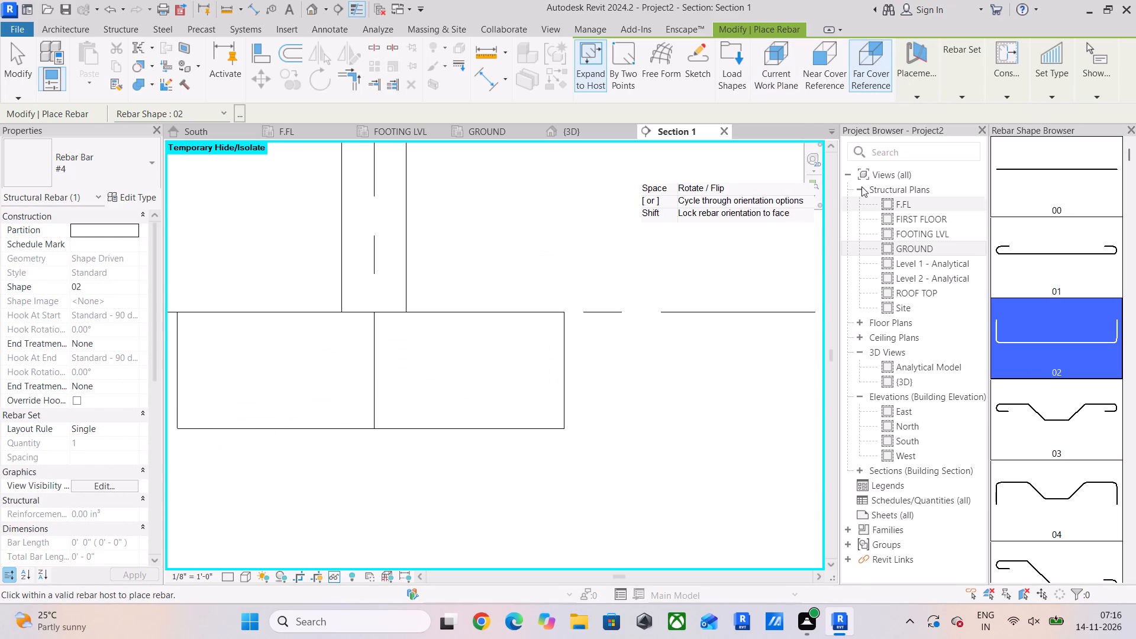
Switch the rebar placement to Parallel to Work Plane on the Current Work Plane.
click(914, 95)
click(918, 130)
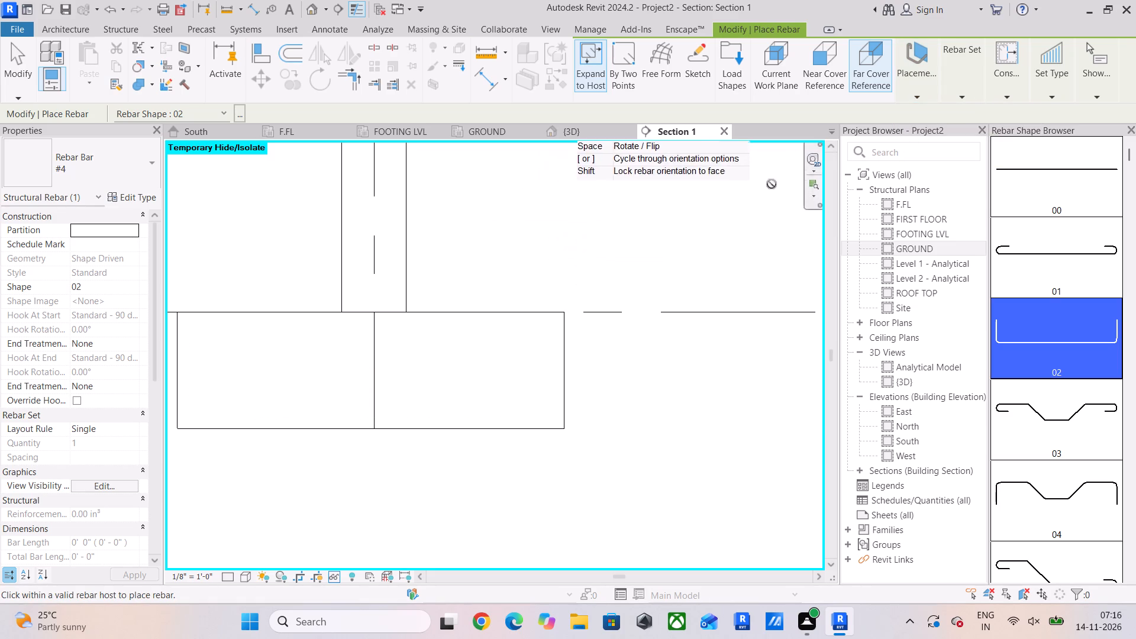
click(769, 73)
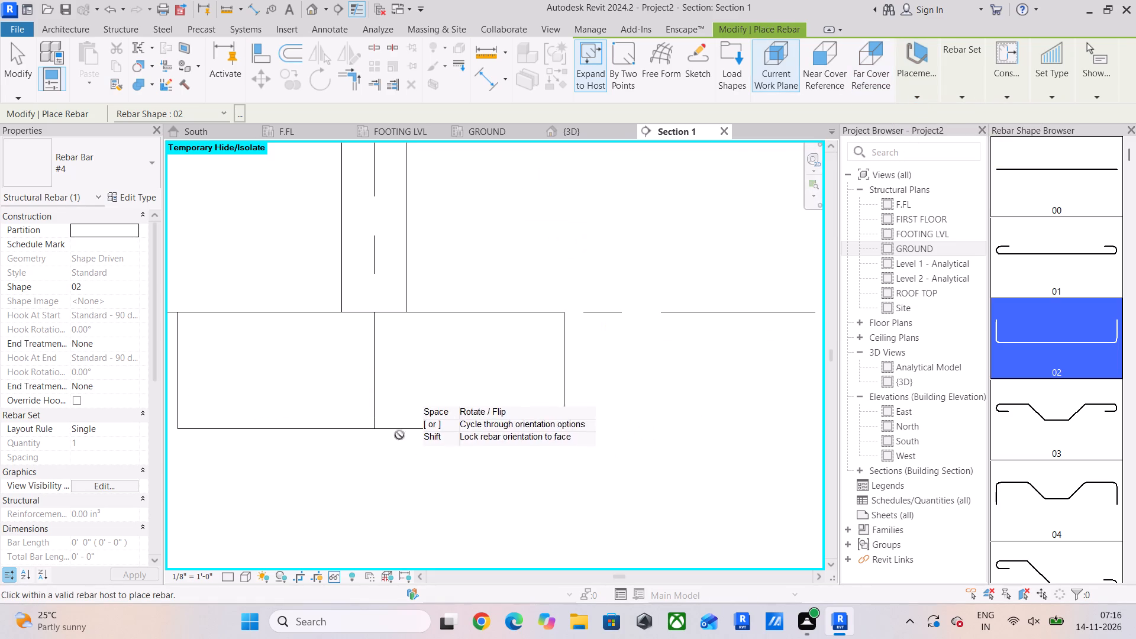
Set the rebar placement plane to Far Cover Reference with orientation Perpendicular to Cover.
click(876, 76)
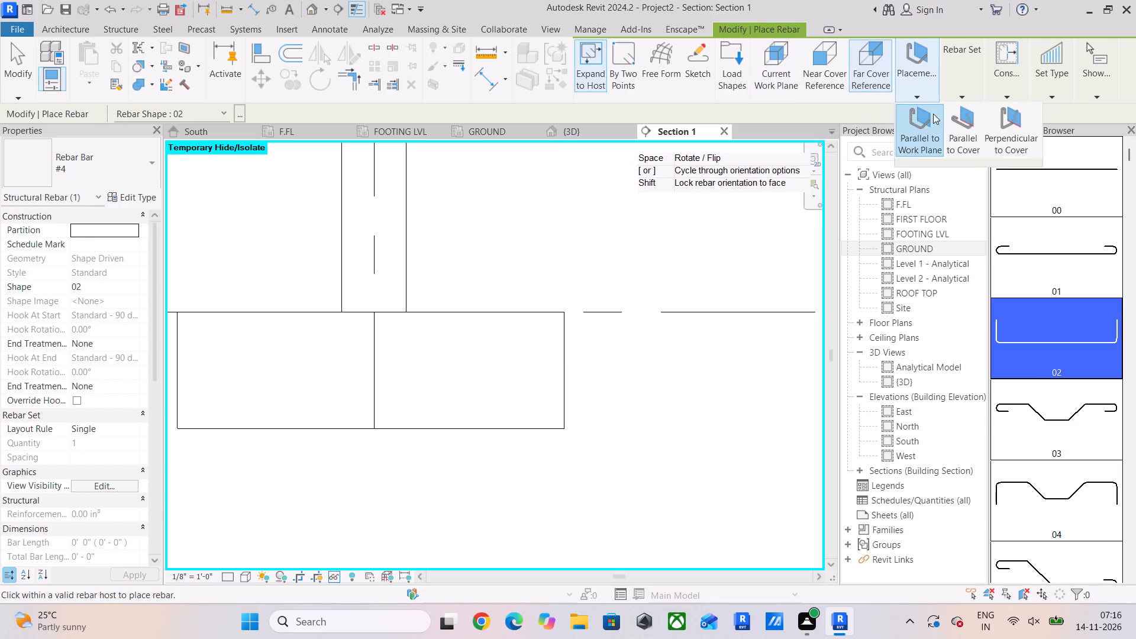
click(1022, 141)
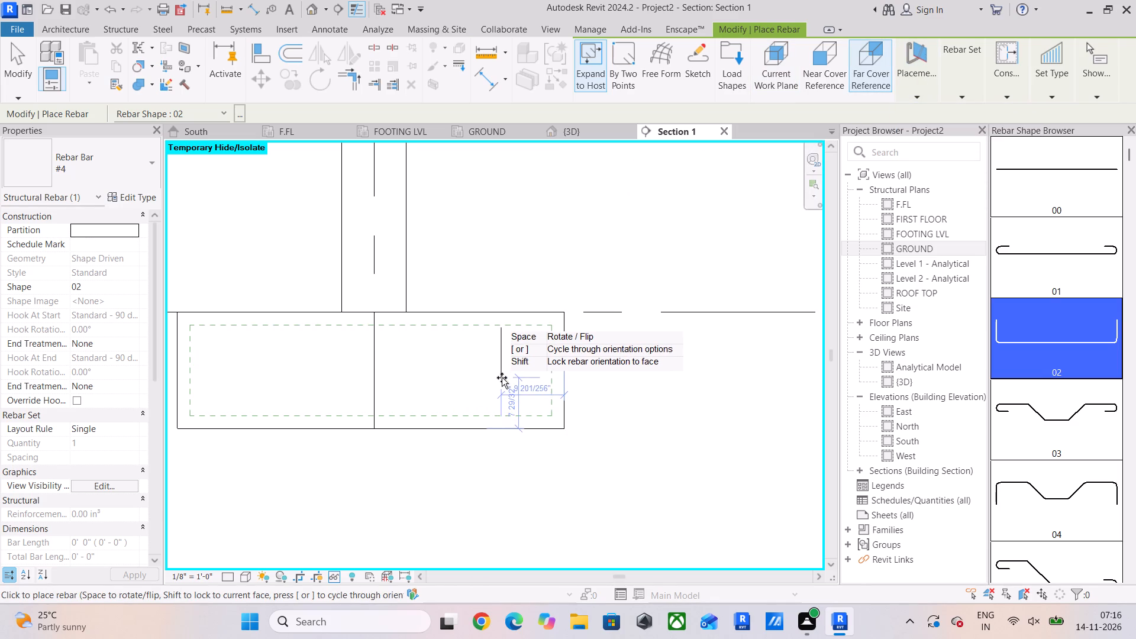
Set the section view's detail level to Fine.
click(227, 573)
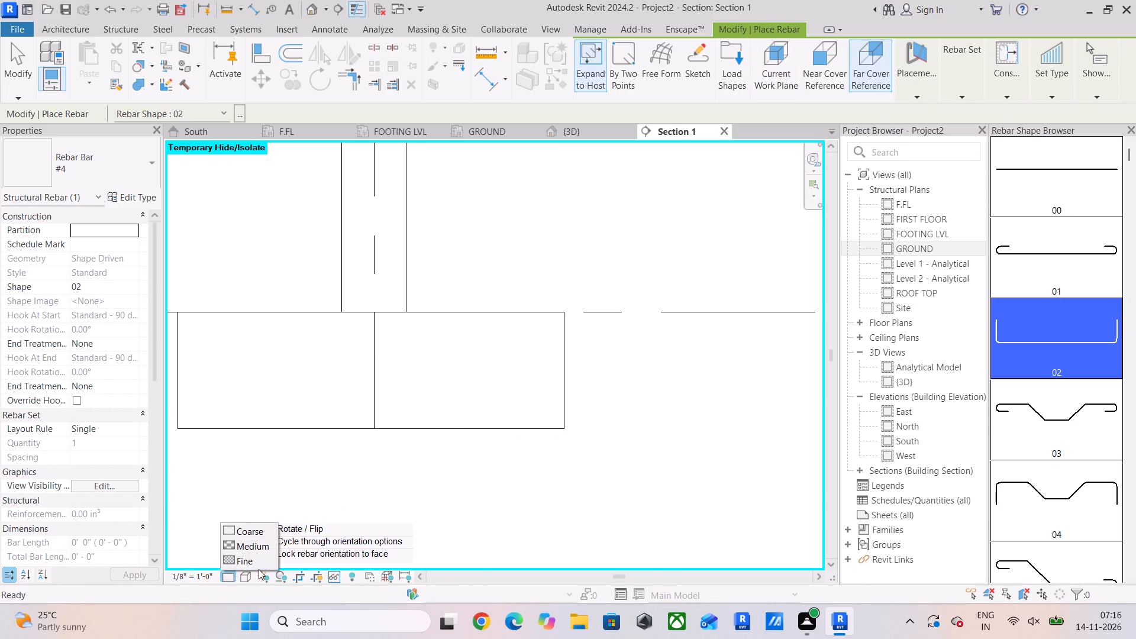
click(259, 562)
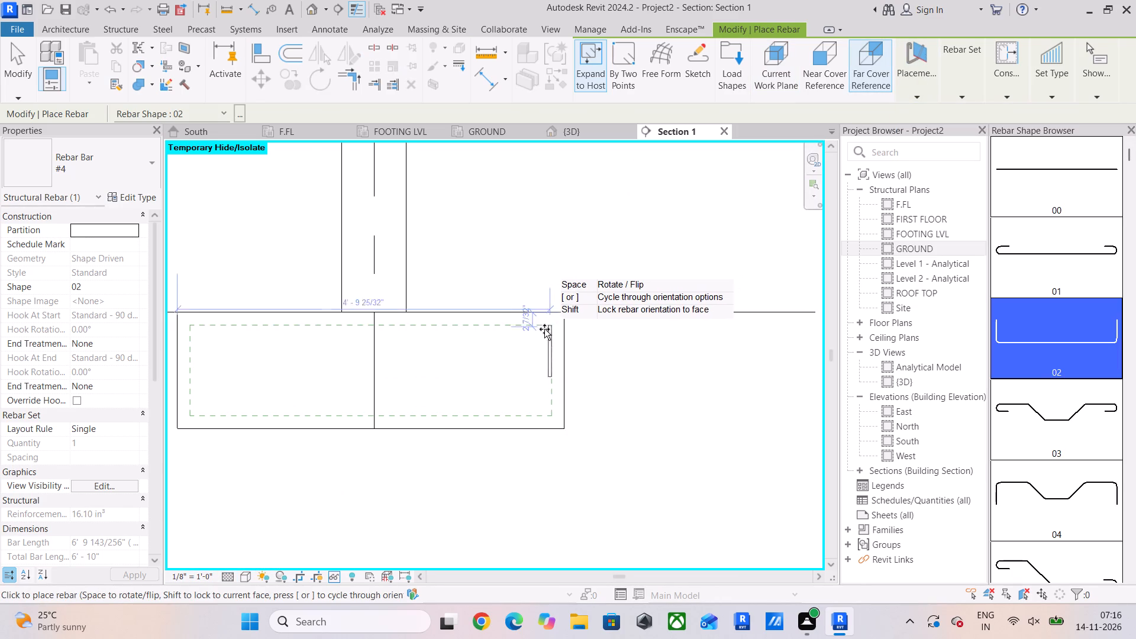
Change the rebar placement orientation to Parallel to Work Plane for the grid A footing.
middle_drag(539, 331, 616, 334)
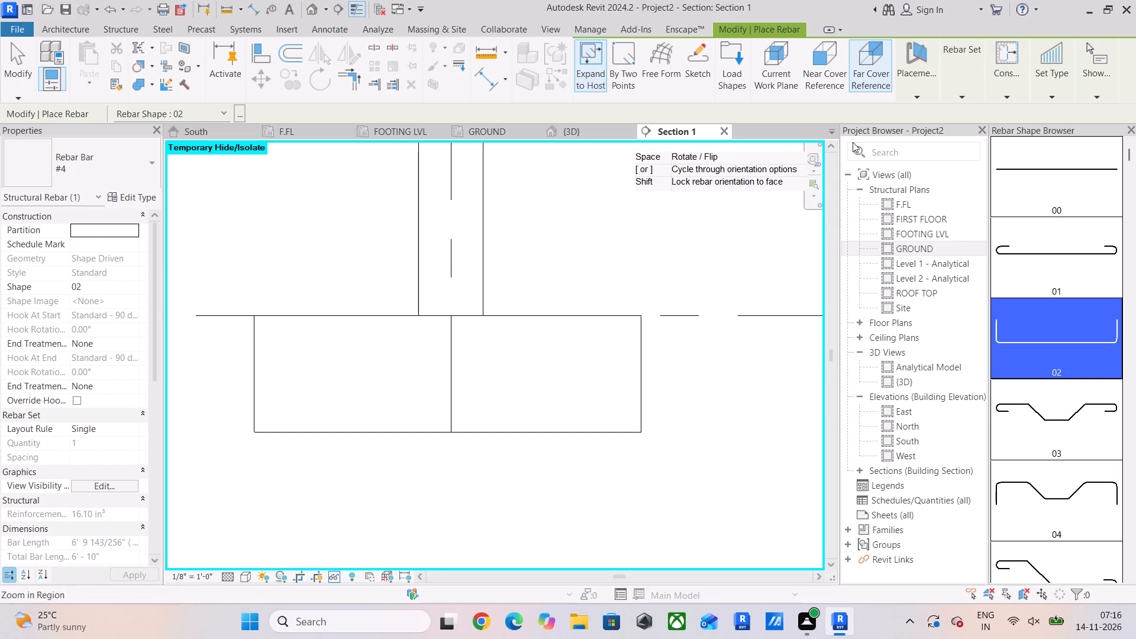
click(932, 88)
click(917, 121)
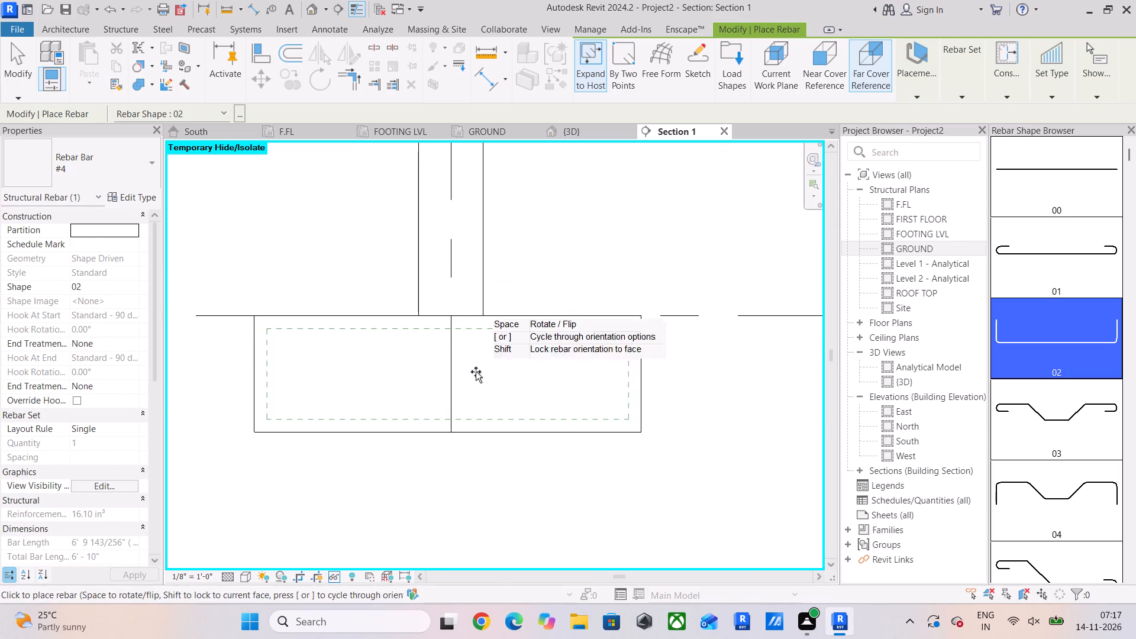
In the South elevation, place a shape 02 #4 bar along the bottom cover of the leftmost column footing.
scroll(443, 379, down, 9)
middle_drag(453, 378, 396, 496)
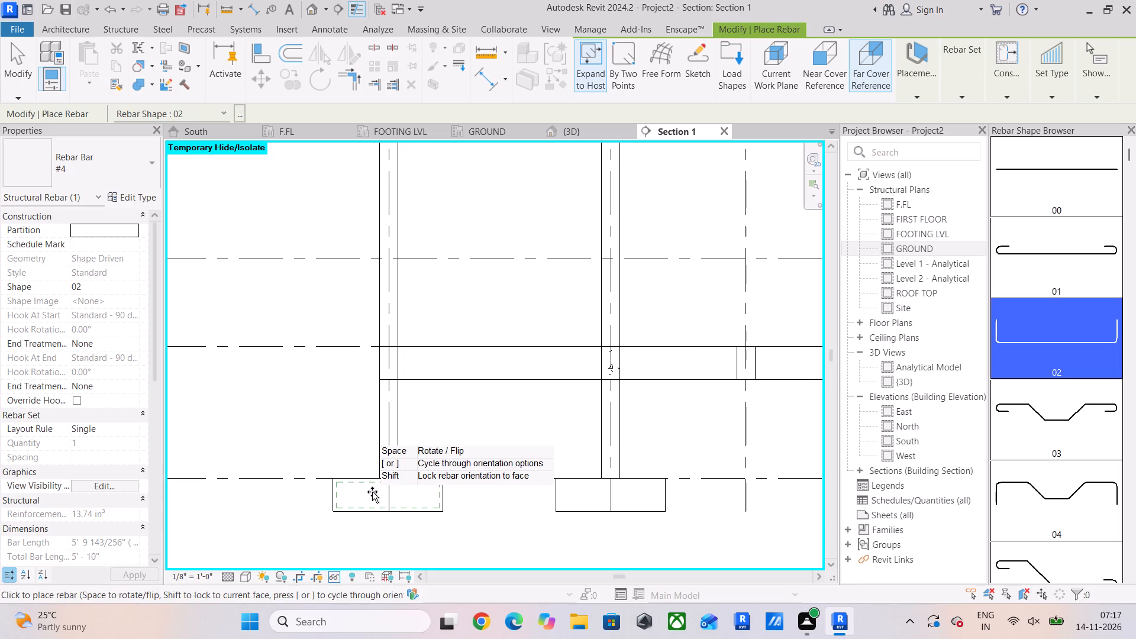
scroll(372, 492, down, 2)
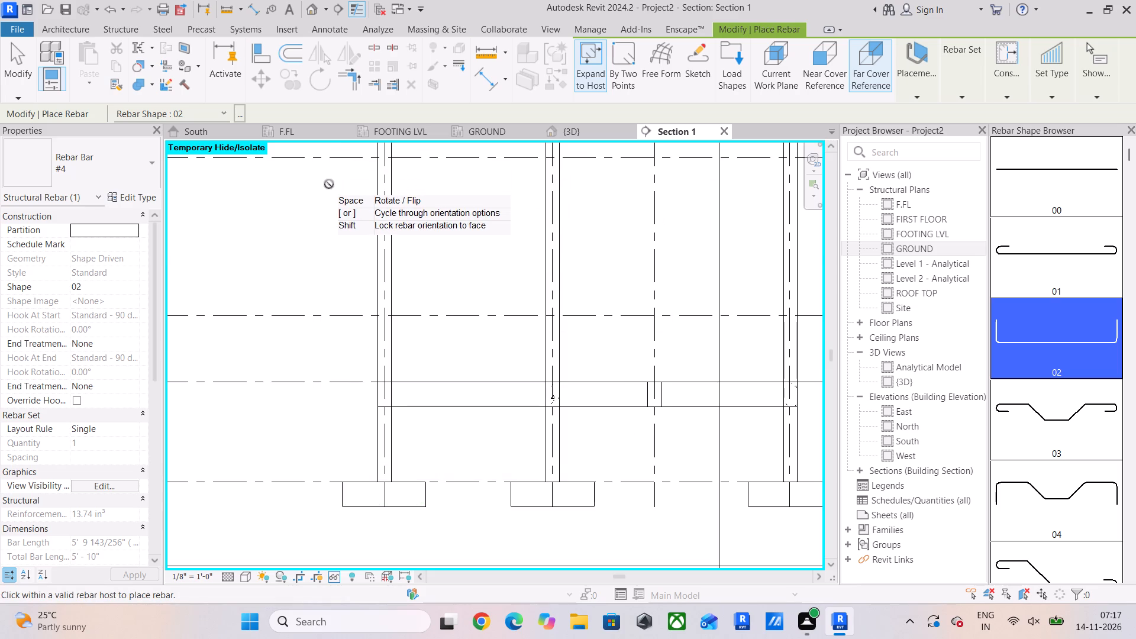
click(222, 136)
scroll(350, 449, down, 4)
middle_drag(361, 443, 608, 306)
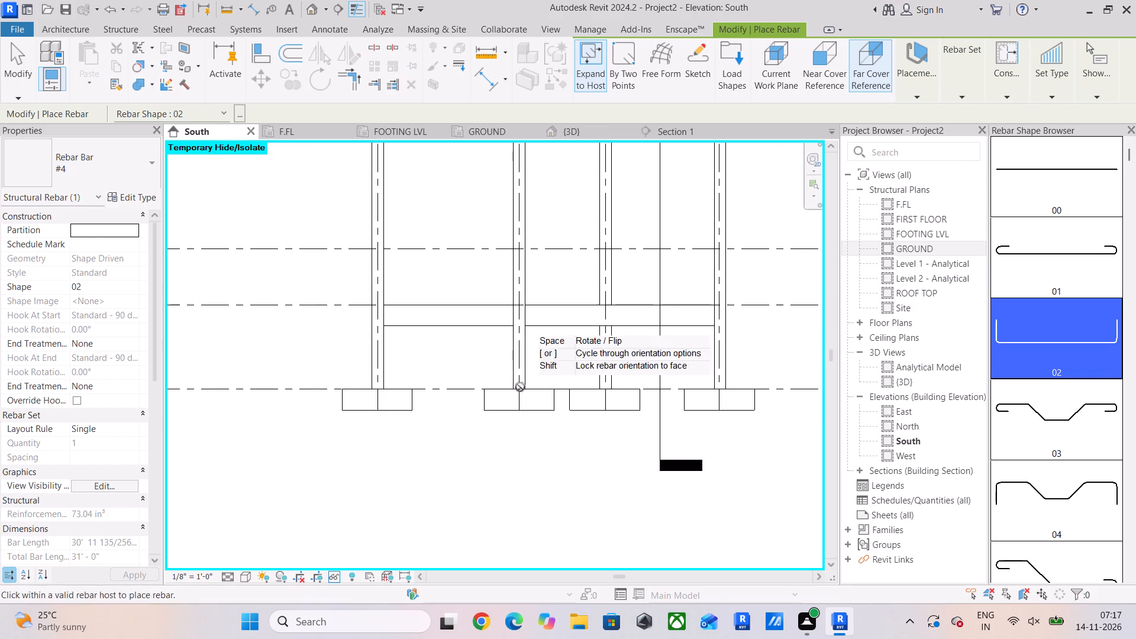
scroll(366, 406, up, 13)
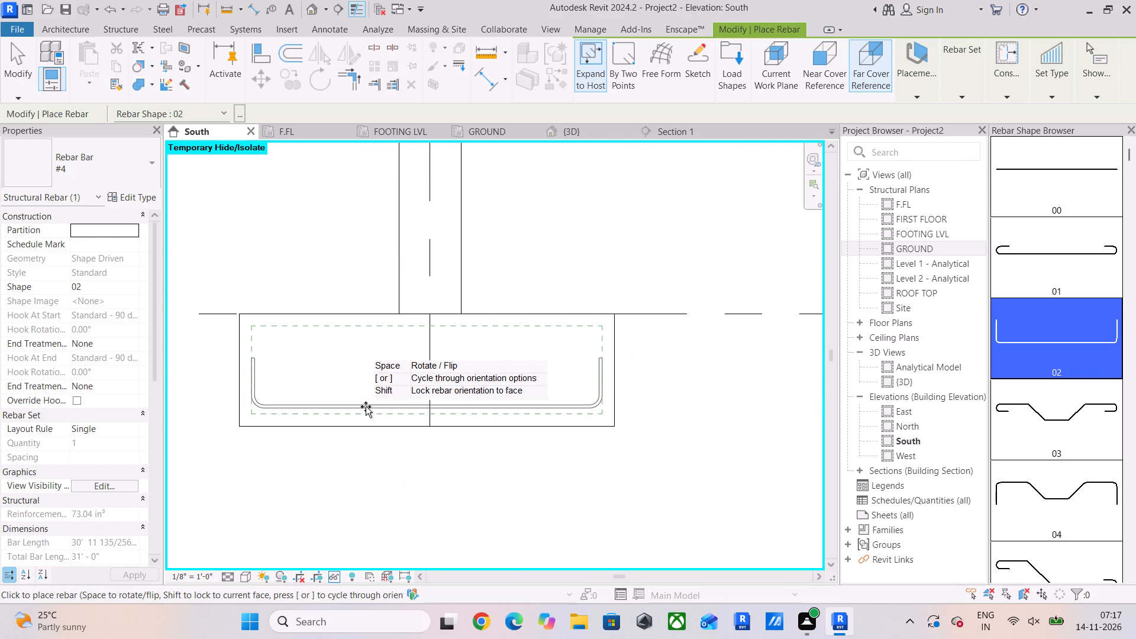
scroll(364, 414, up, 3)
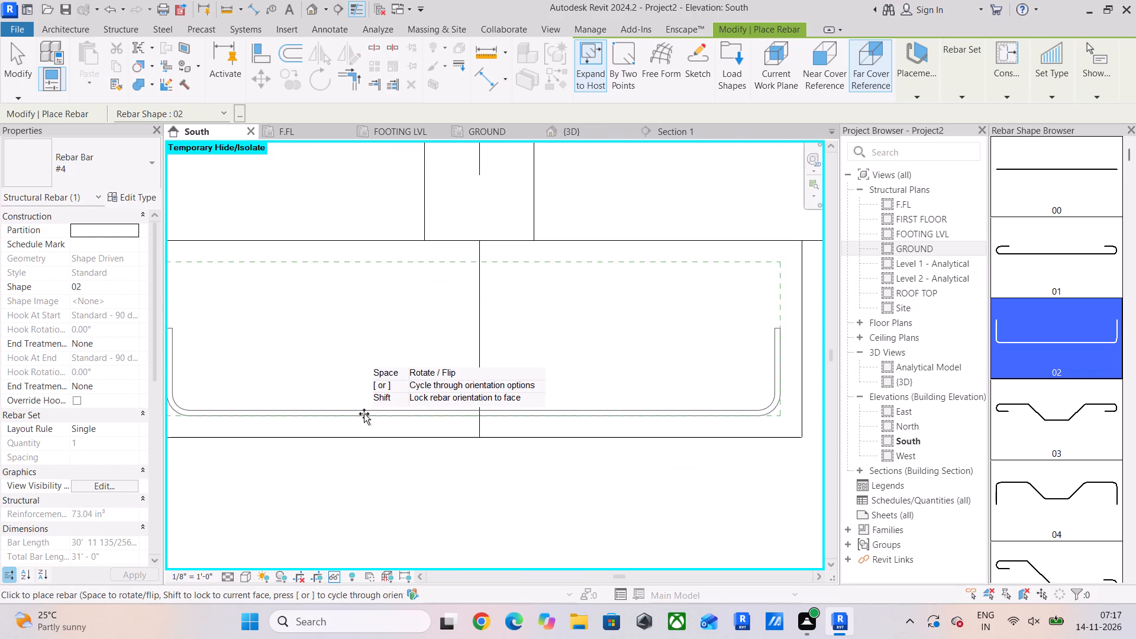
scroll(364, 414, down, 4)
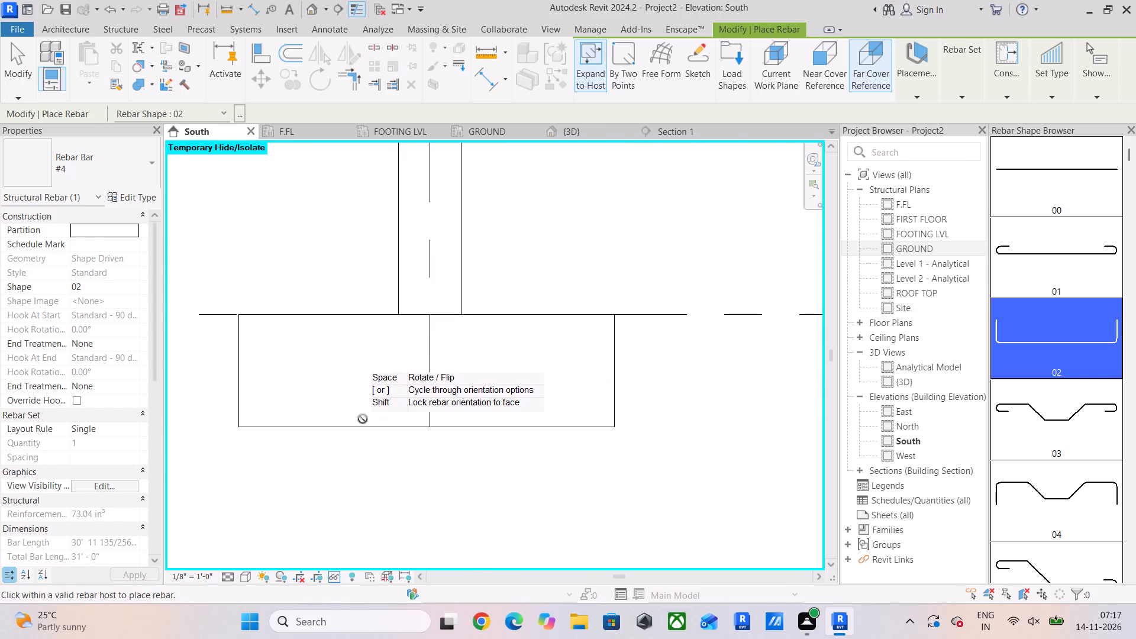
click(363, 416)
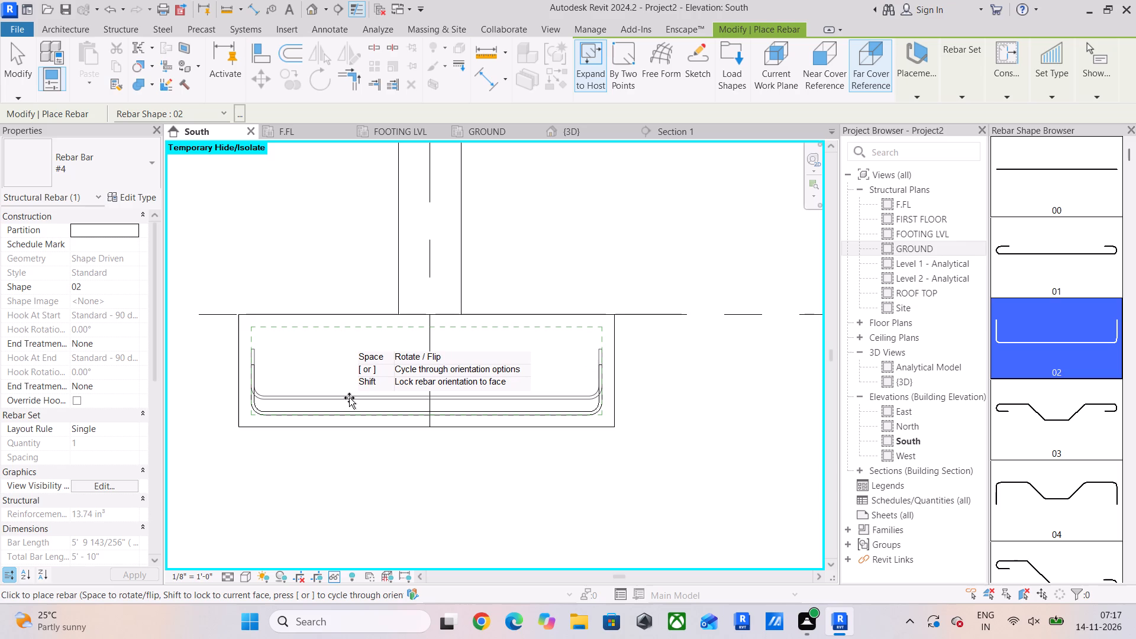
key(Escape)
Set the Standard 90-degree hook length of the #4 rebar type to 4".
click(347, 410)
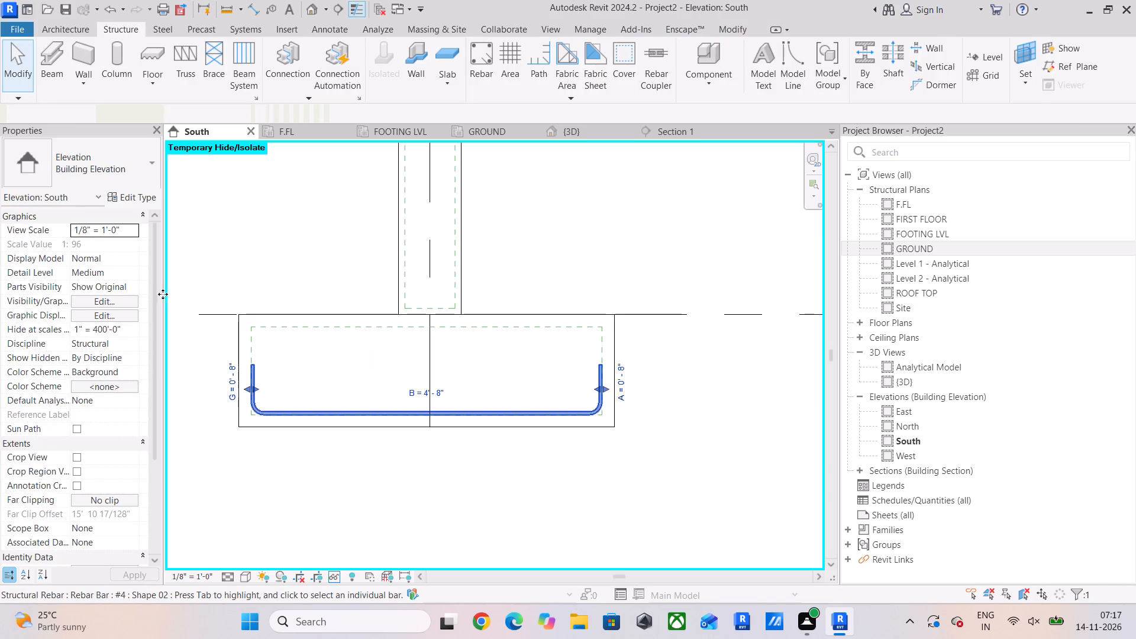
click(127, 201)
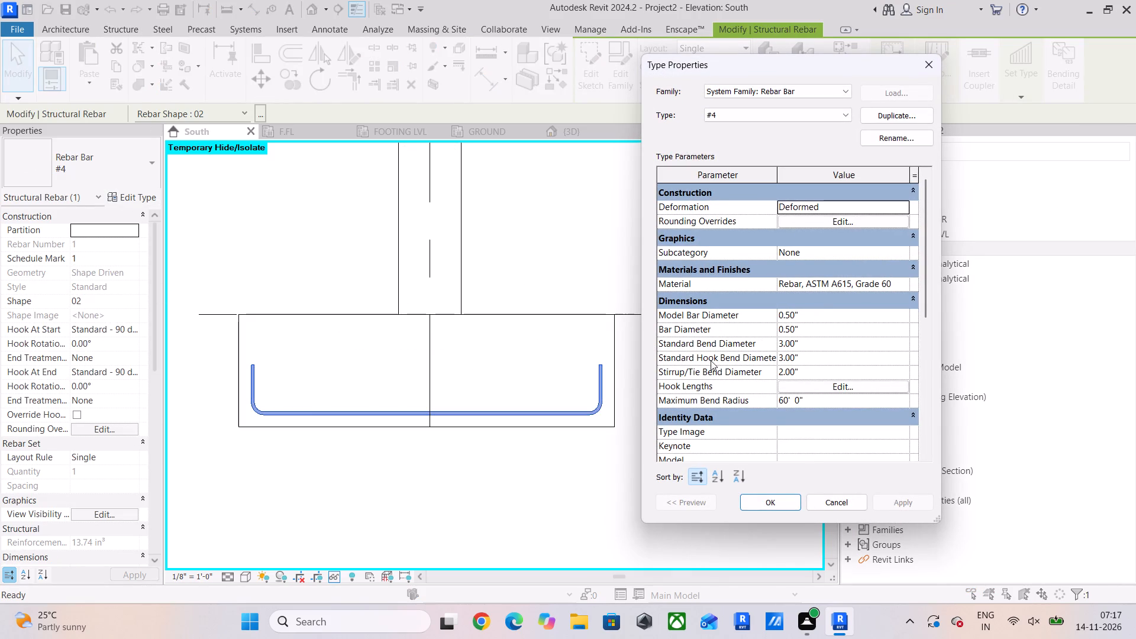
click(806, 386)
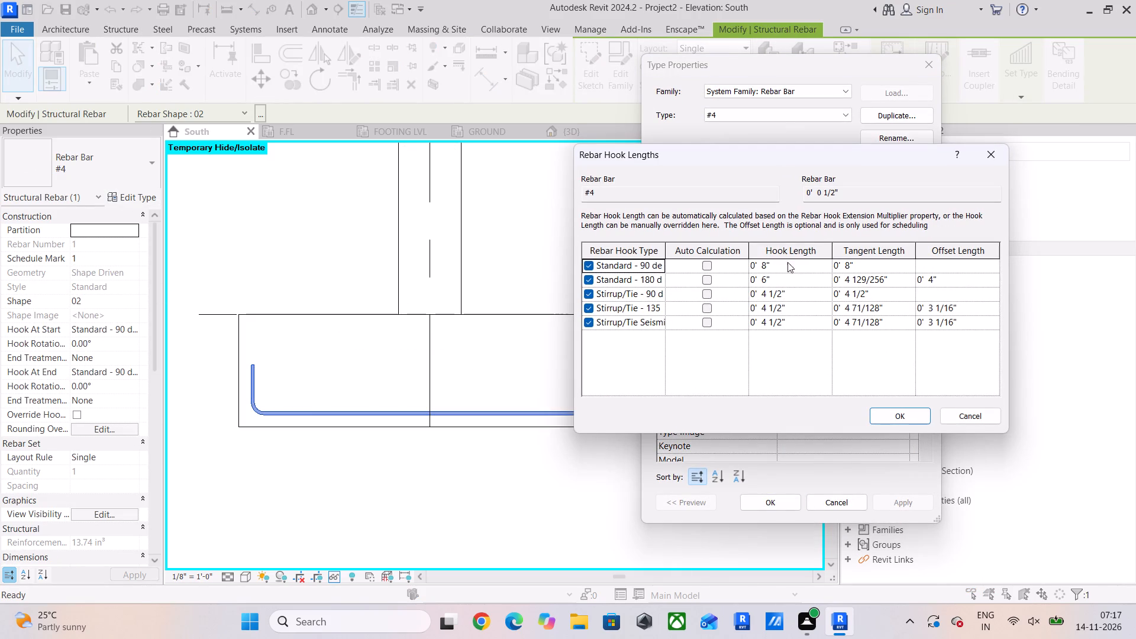
click(788, 262)
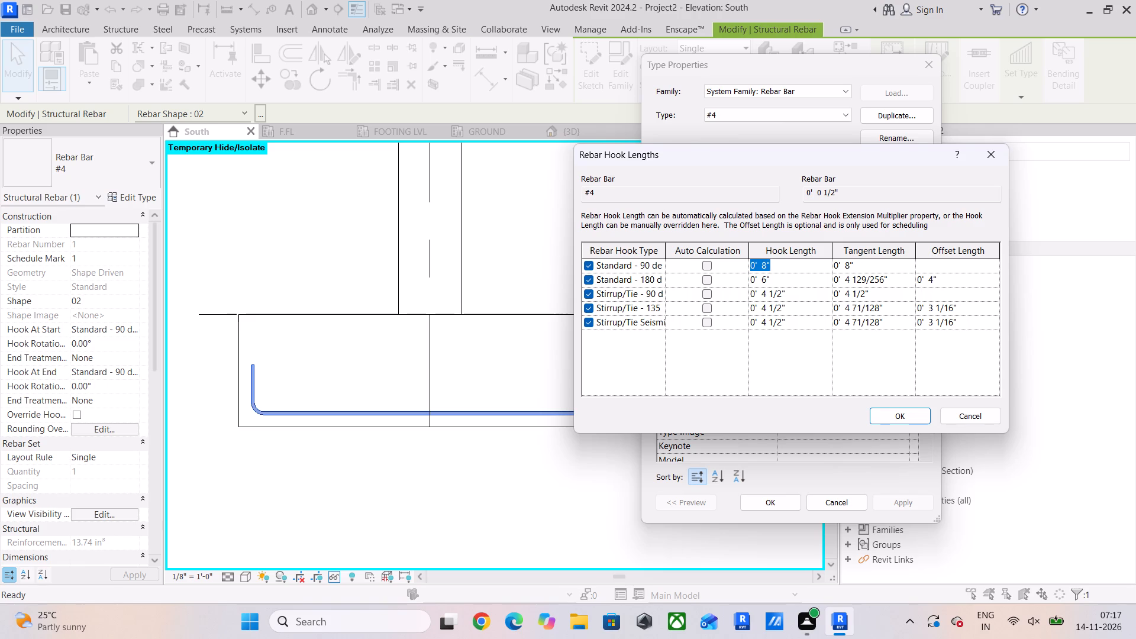
text(4")
key(Return)
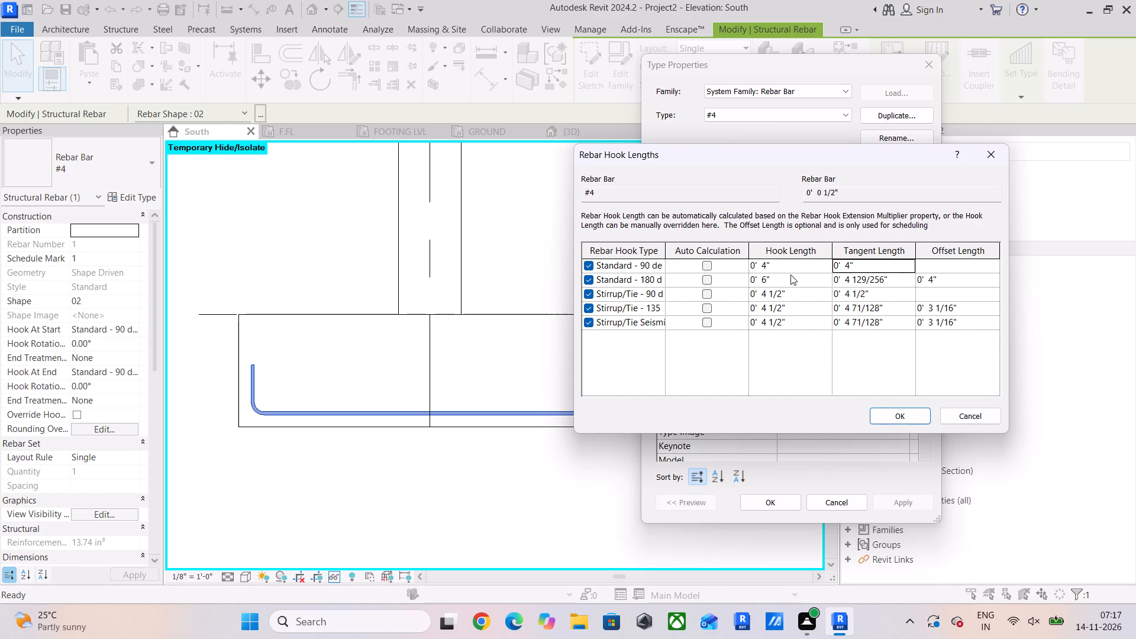
click(889, 418)
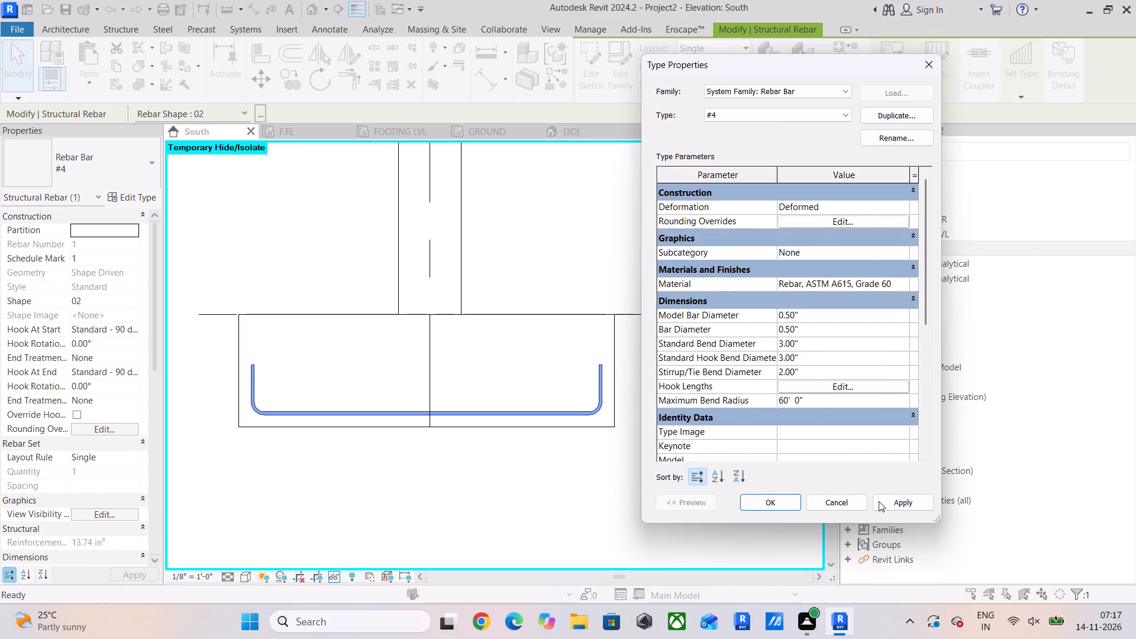
click(889, 501)
drag(777, 502, 757, 502)
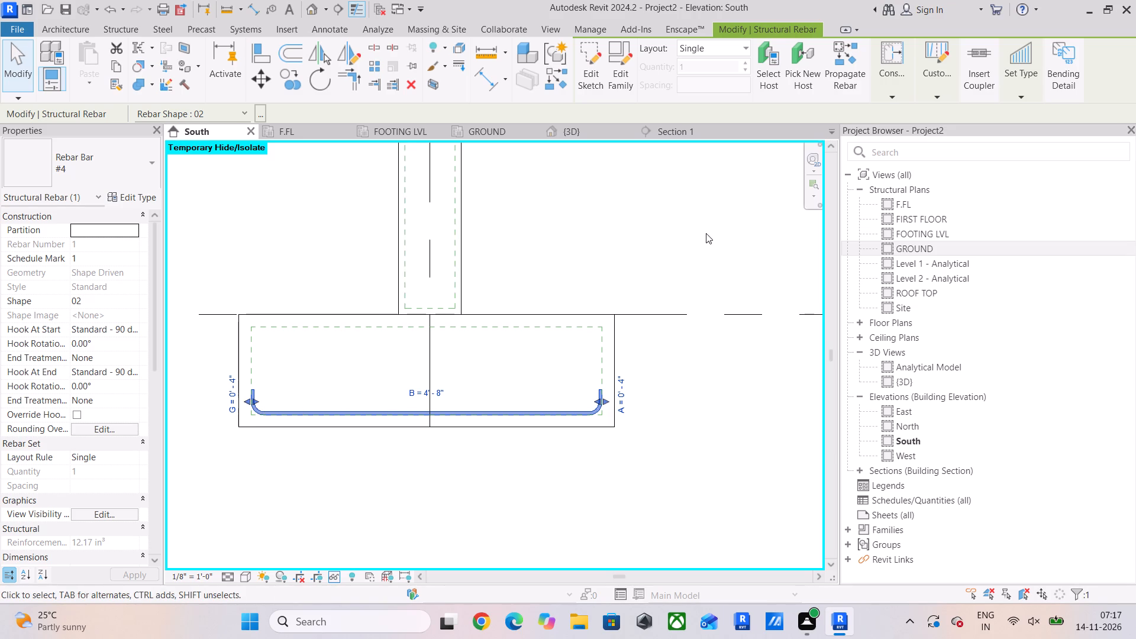
Create a similar shape 02 bar along the top cover of the footing, with its hooks turned down.
click(560, 72)
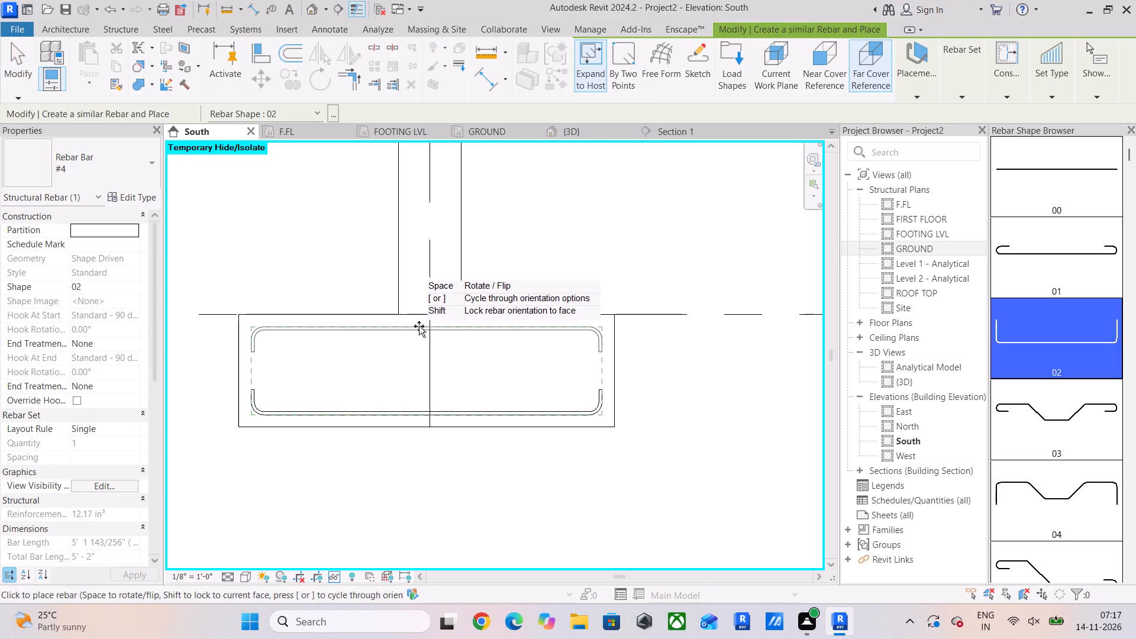
click(420, 328)
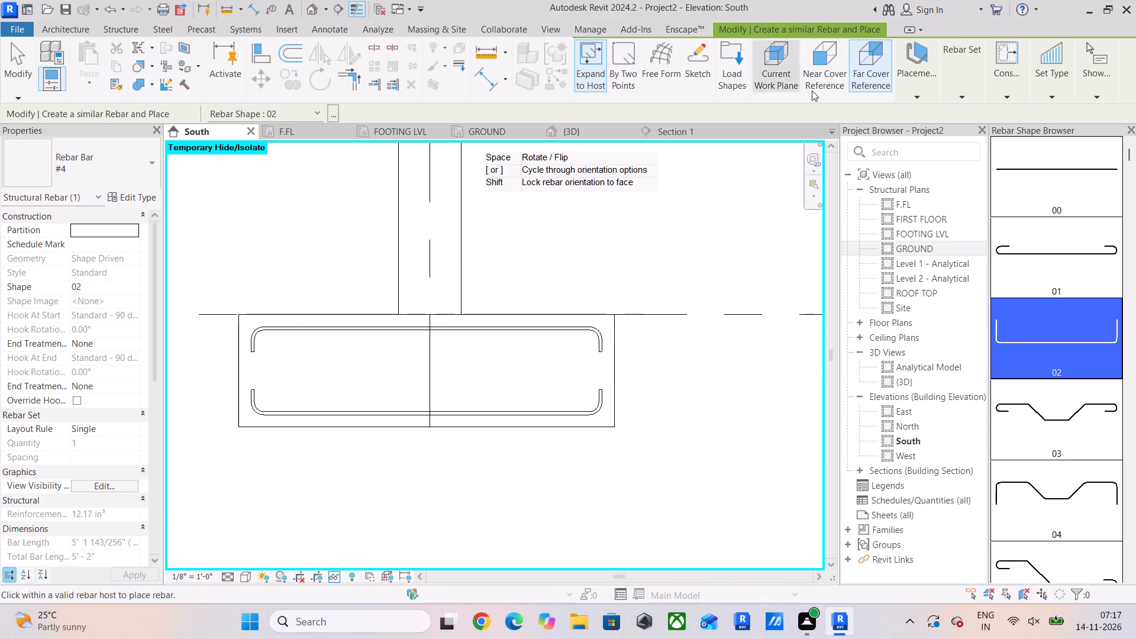
Place shape 02 bars Perpendicular to Cover at the footing's top and bottom, near its right end.
click(932, 86)
click(1001, 125)
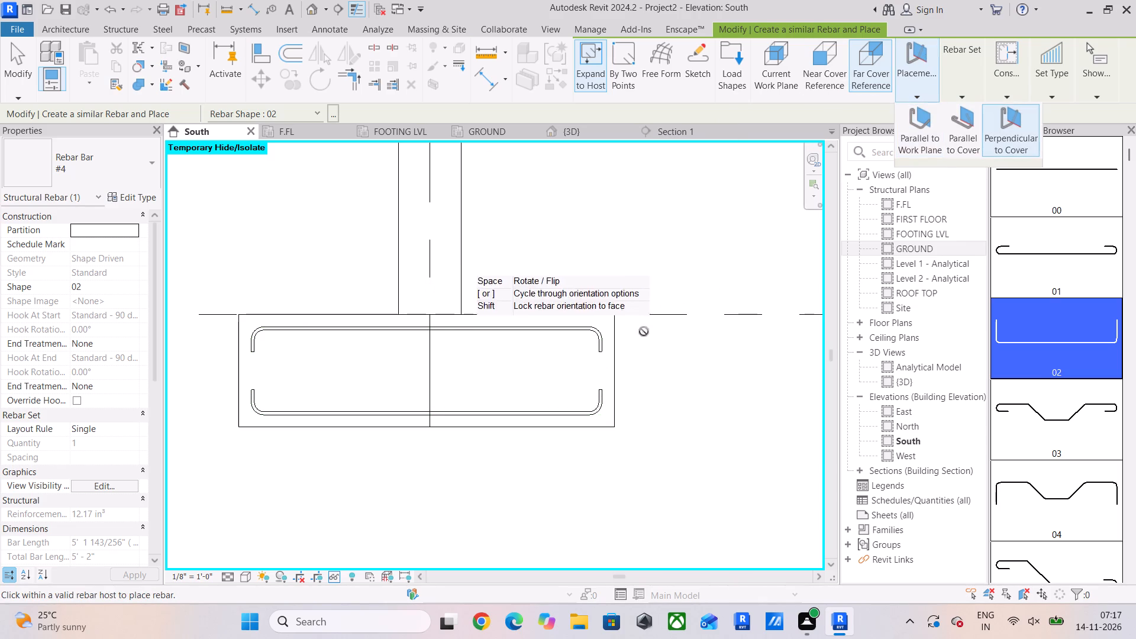
scroll(580, 338, up, 4)
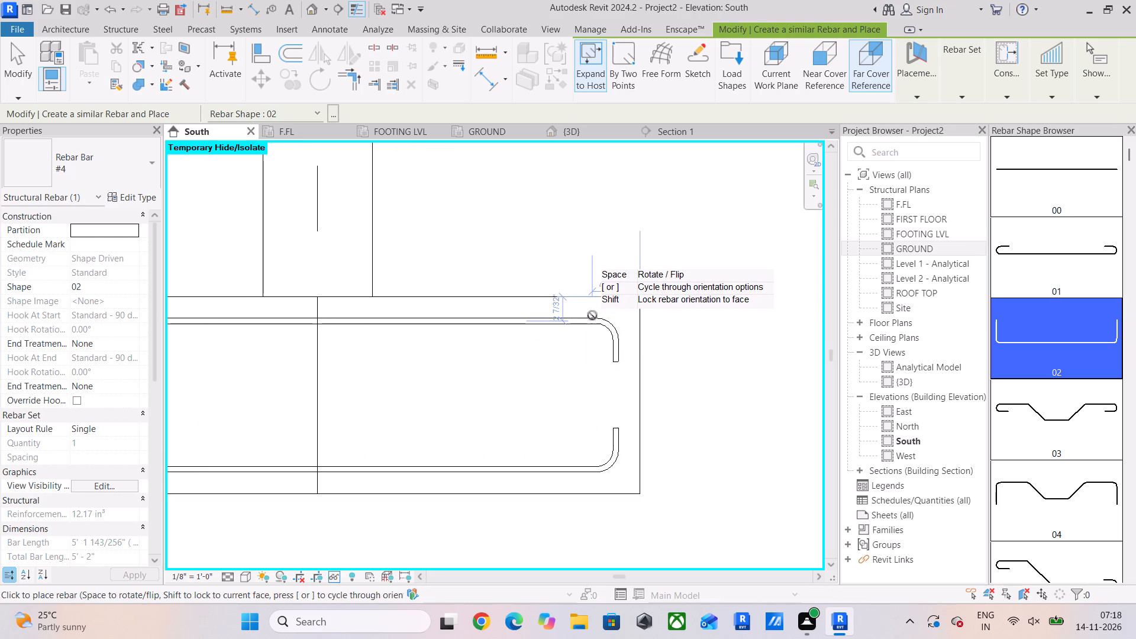
click(592, 318)
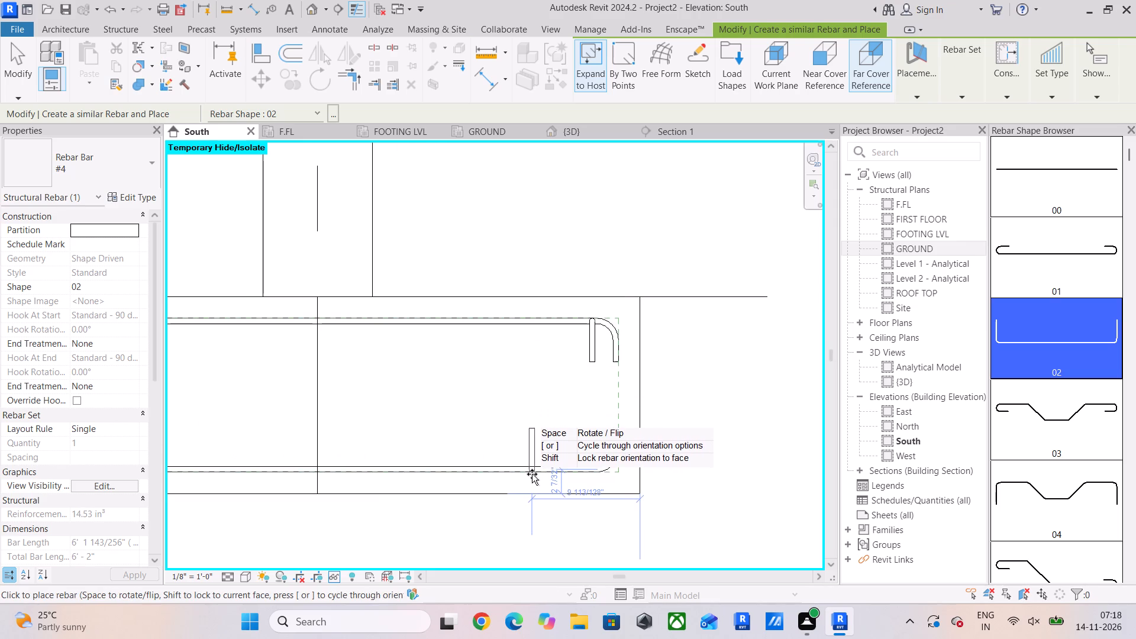
click(532, 474)
key(Escape)
key(Escape)
key(Escape)
Set the bottom lengthwise bar's layout to Maximum Spacing at 150 mm.
click(554, 461)
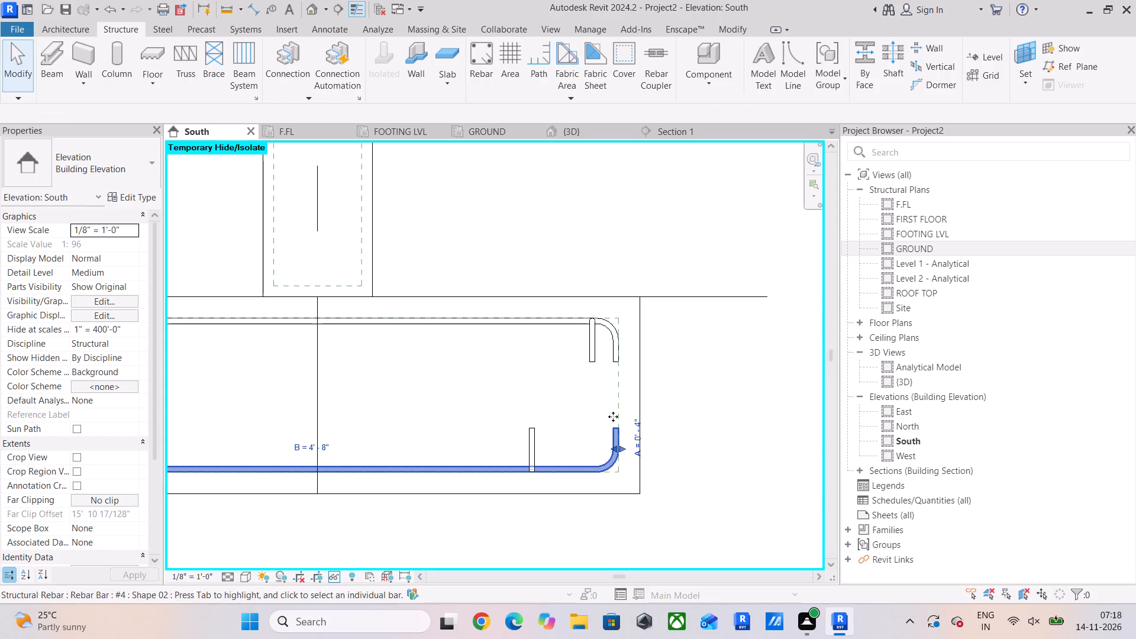
click(701, 49)
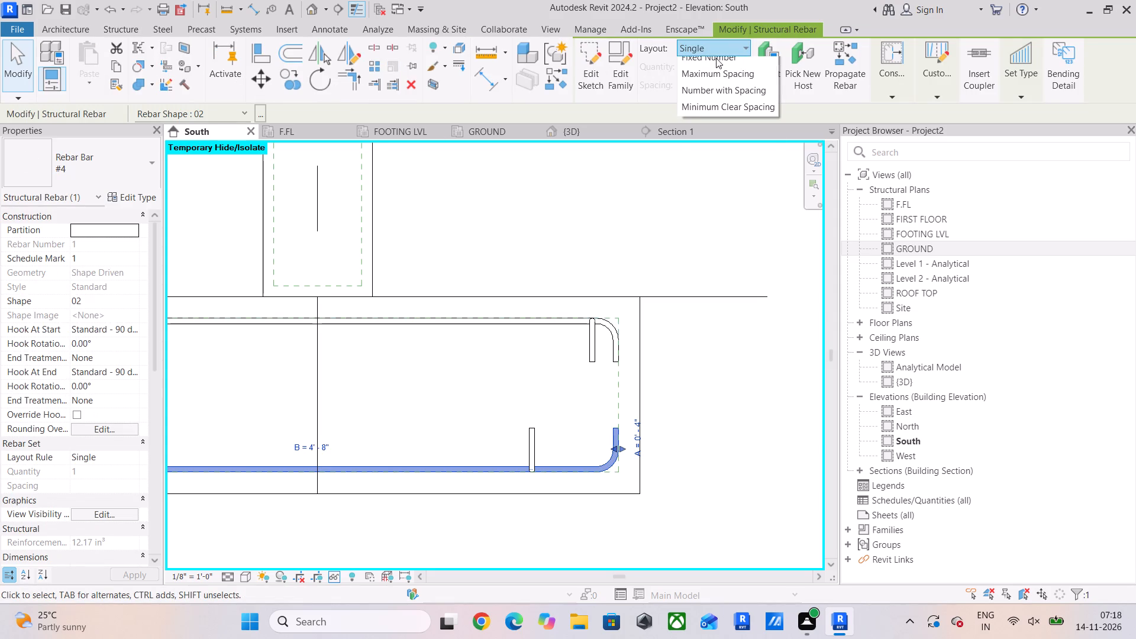
click(728, 101)
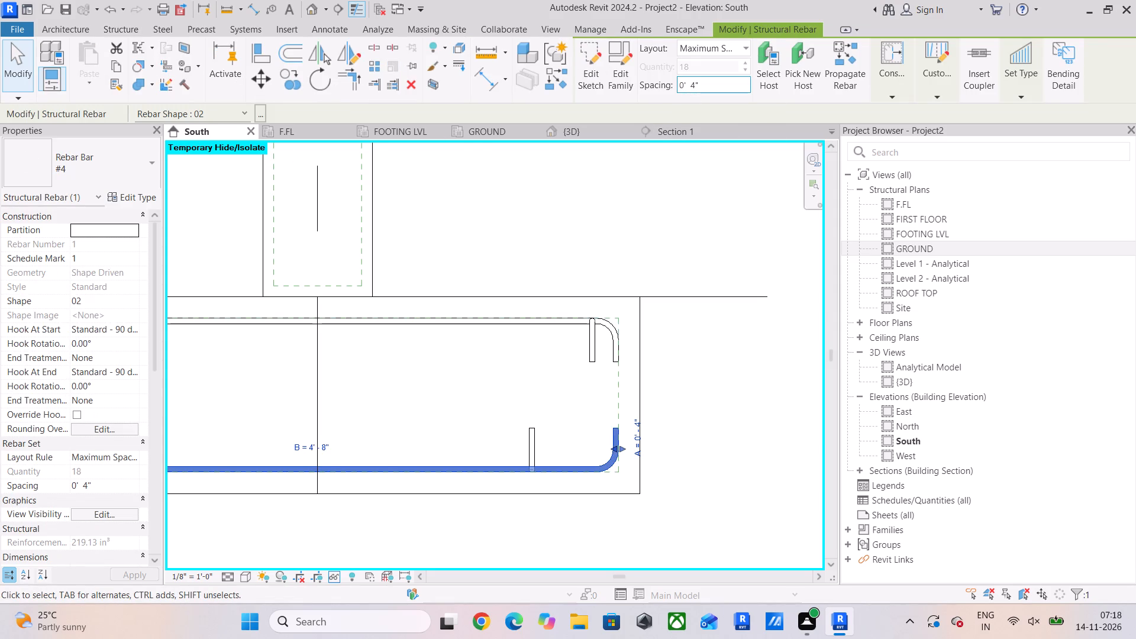
click(746, 80)
text(150MM)
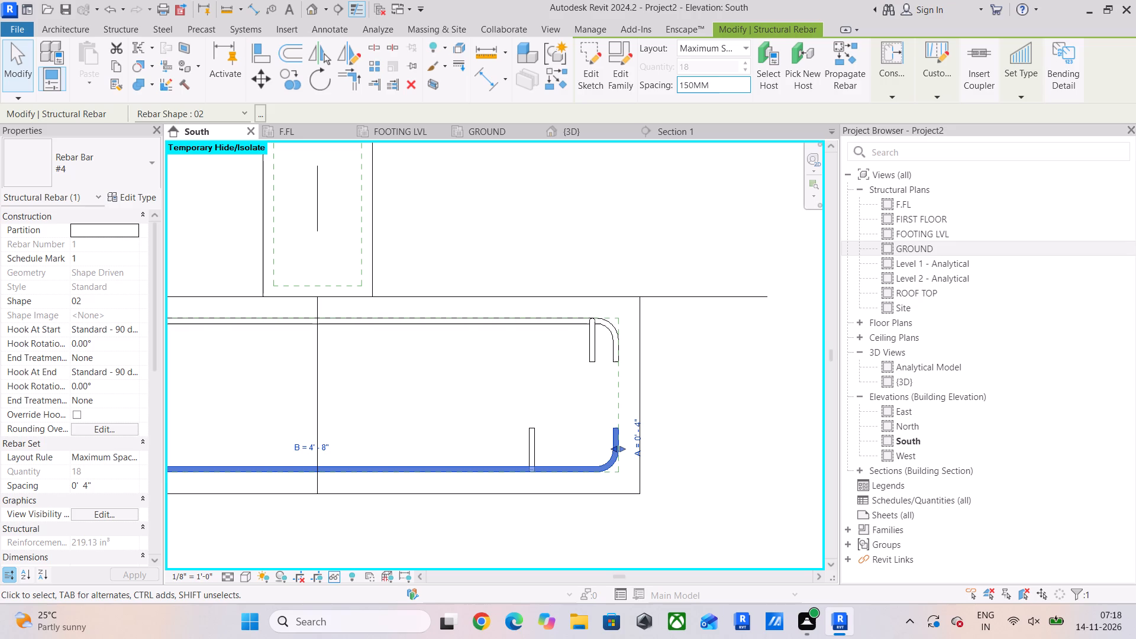
key(Return)
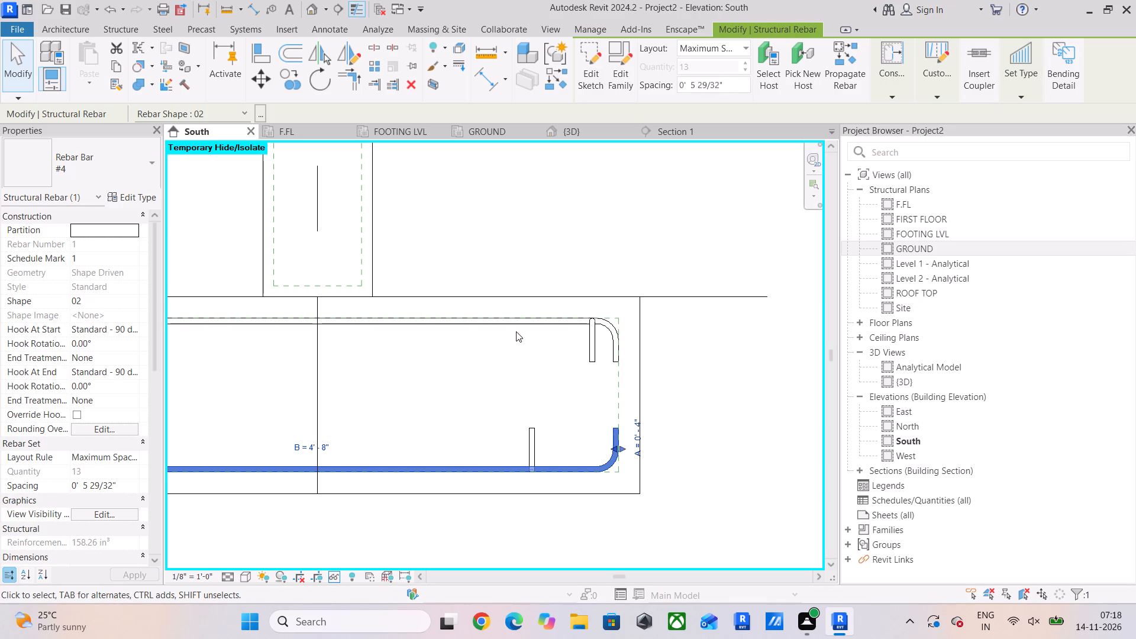
Apply a Maximum Spacing layout of 150 mm to the top lengthwise bar and both perpendicular bars together.
click(518, 328)
ctrl+click(591, 356)
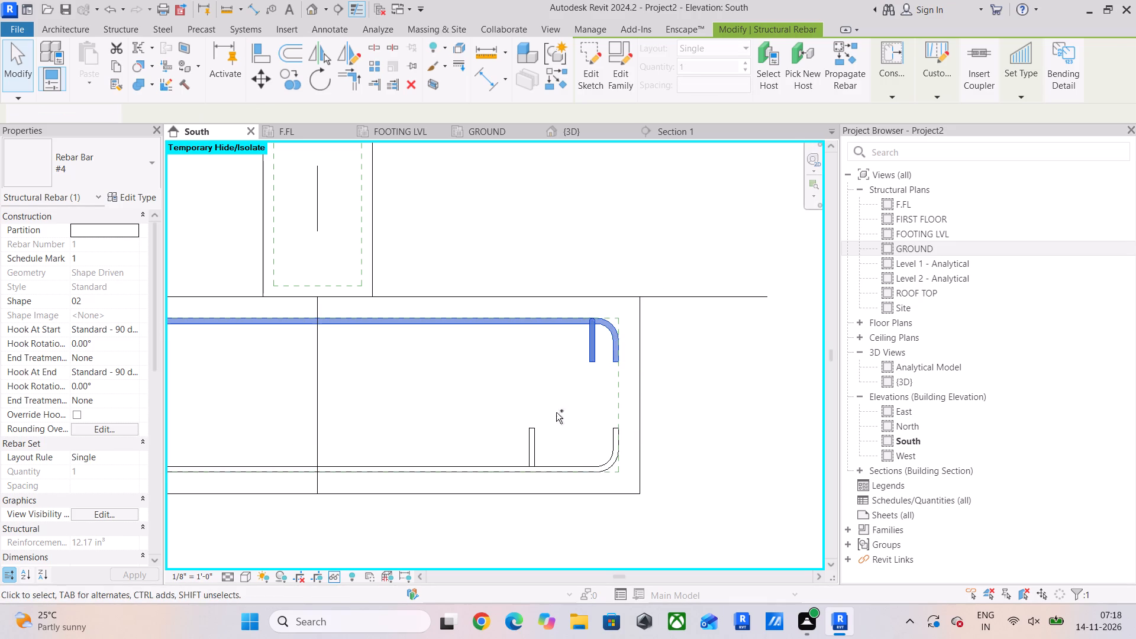
ctrl+click(528, 430)
click(724, 52)
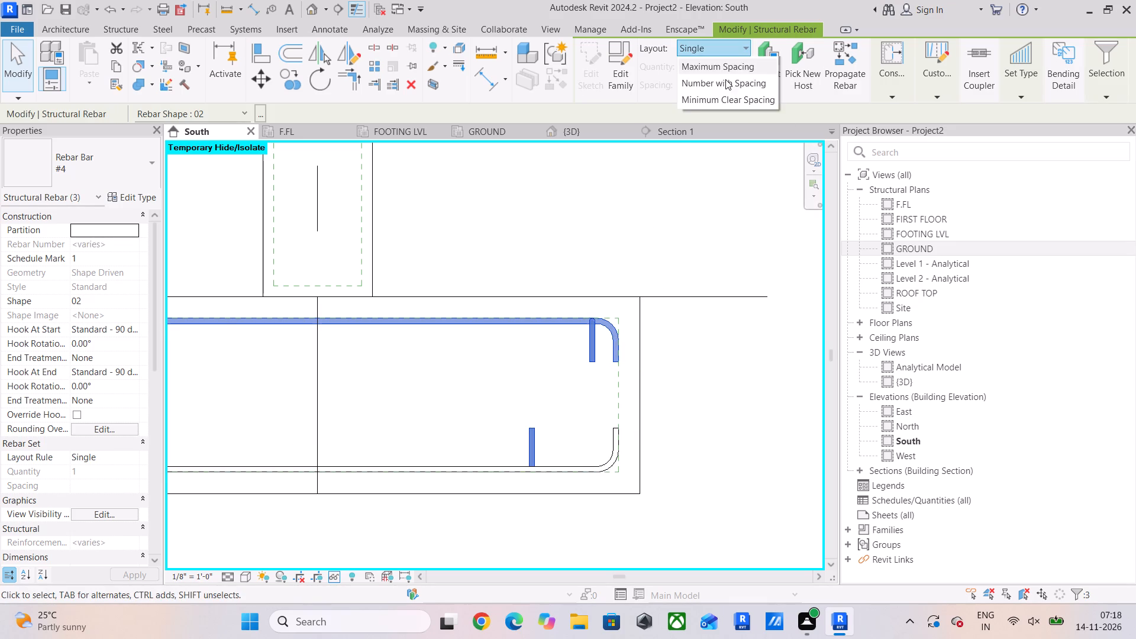
click(718, 97)
click(726, 84)
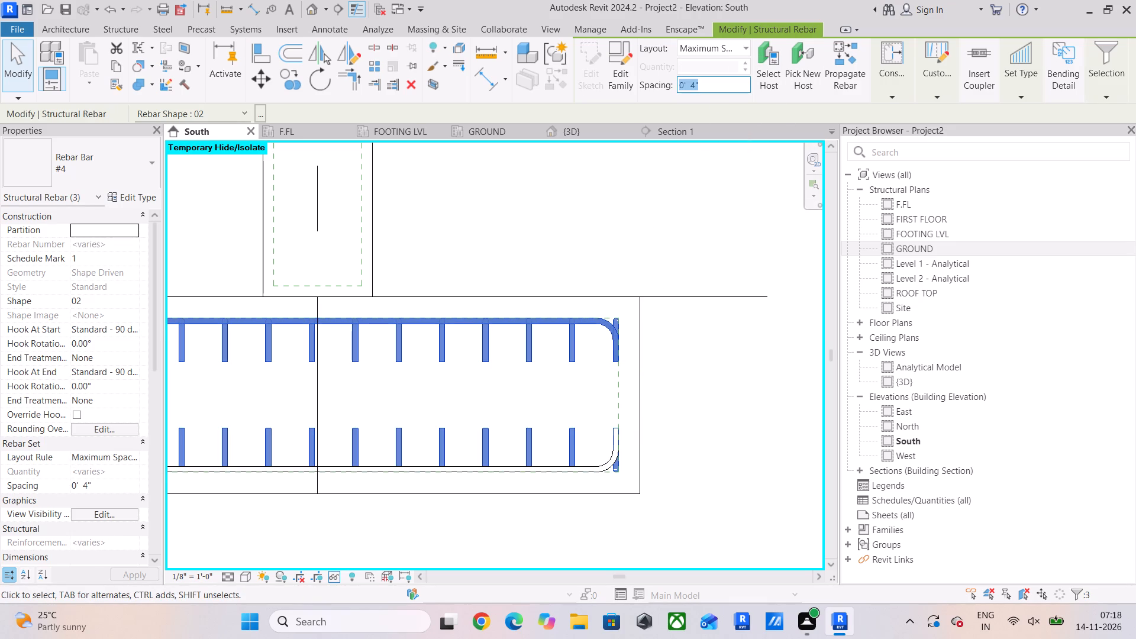
key(1)
text(50)
text(MM)
key(Return)
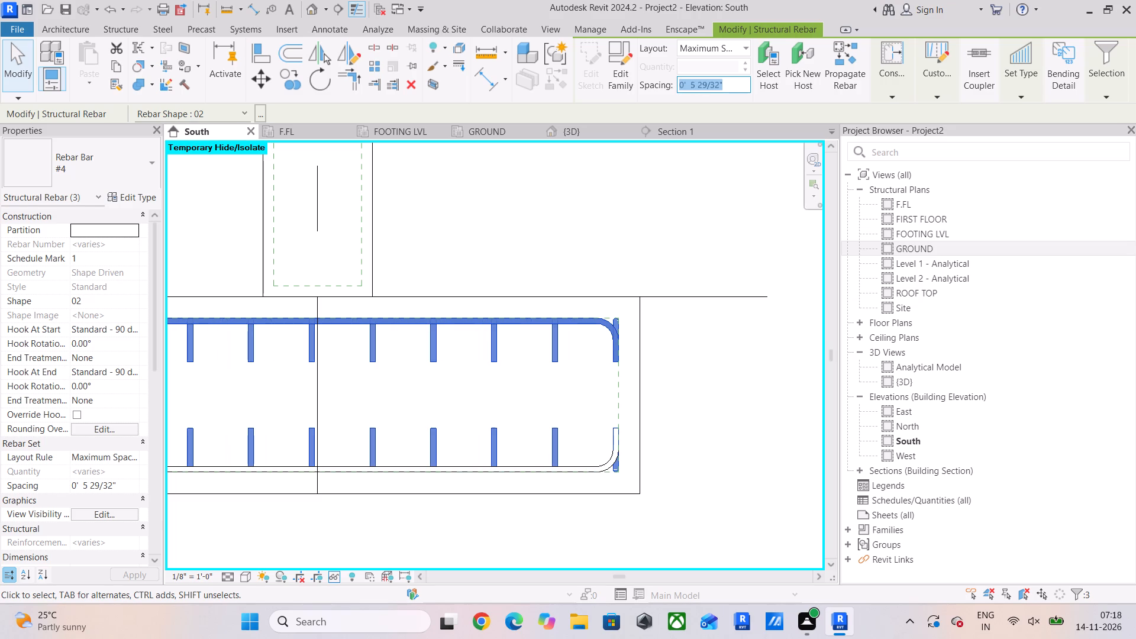
click(705, 401)
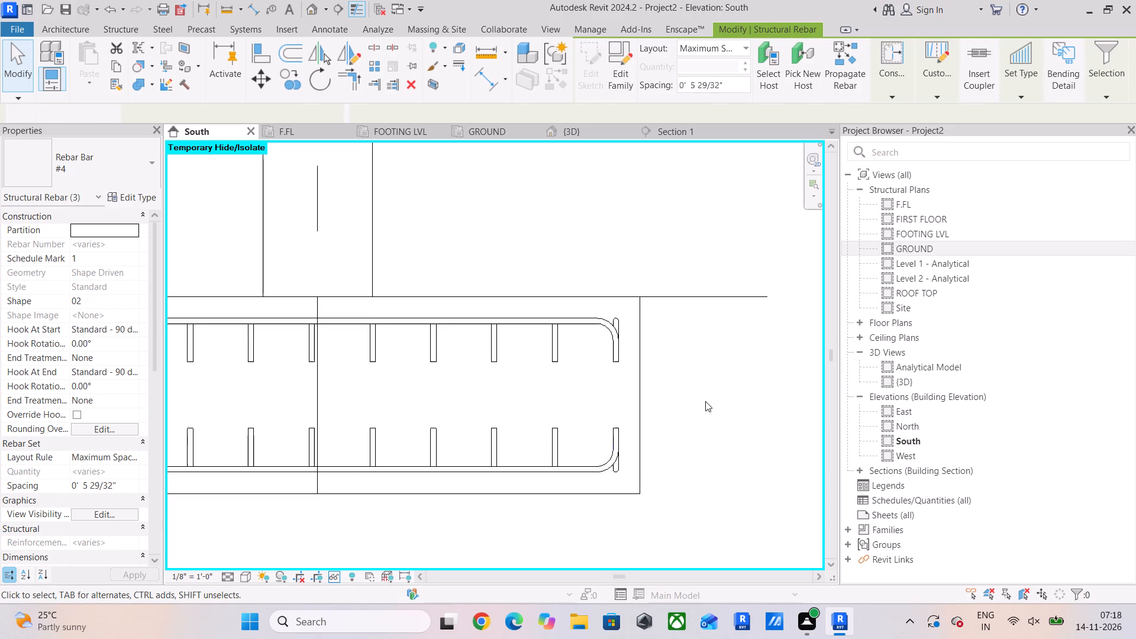
Examine the layouts of the bottom lengthwise and top perpendicular rebar sets in the footing.
click(590, 472)
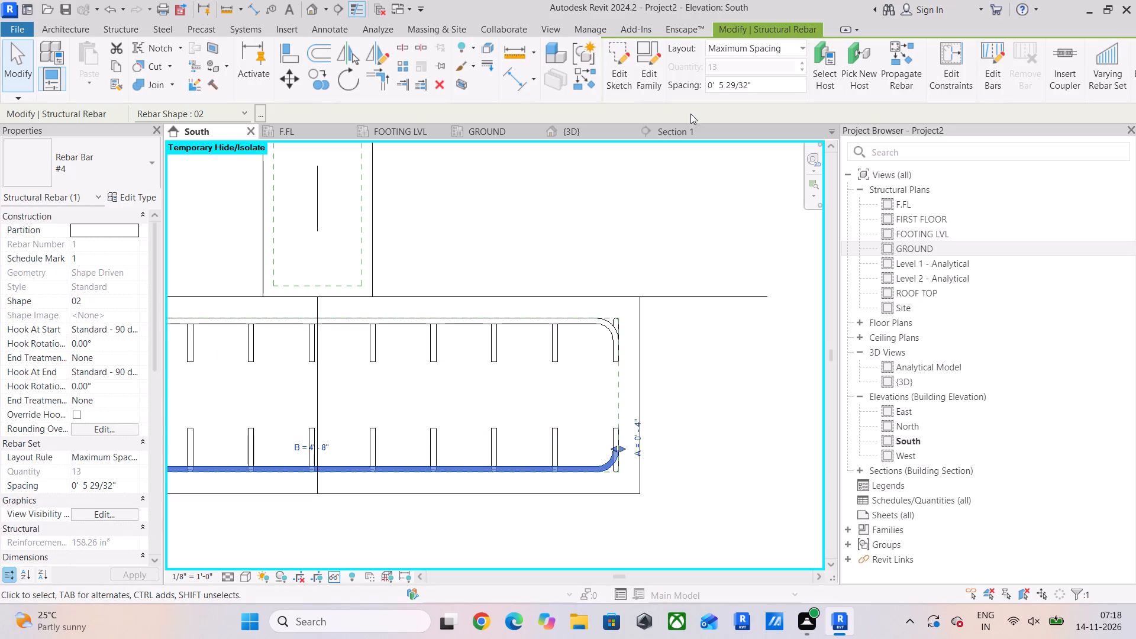
click(693, 384)
click(617, 318)
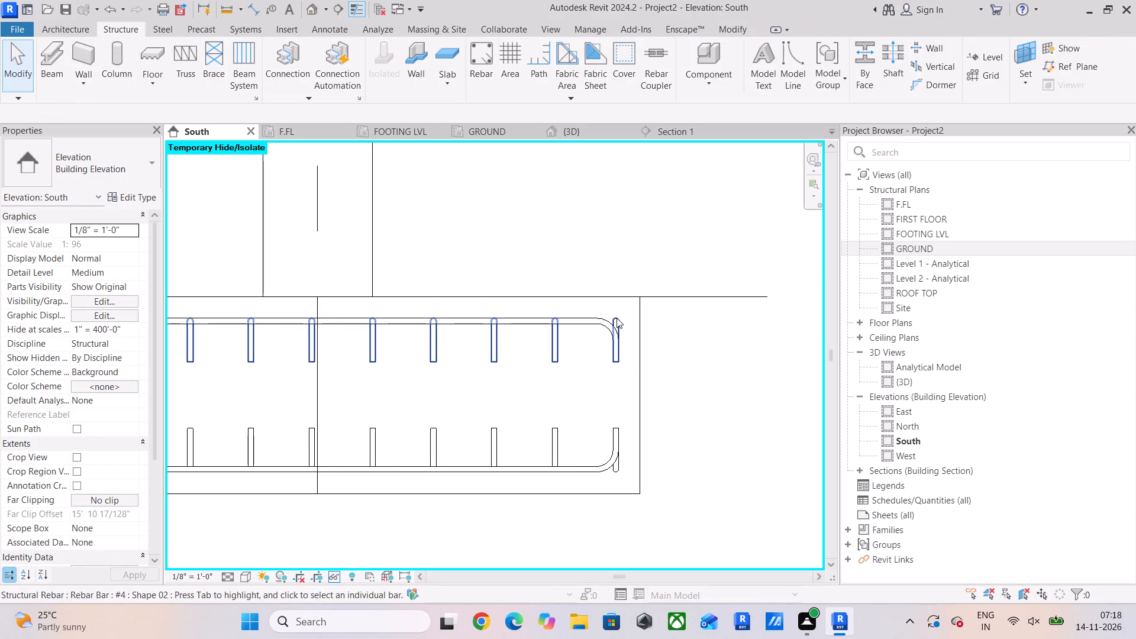
scroll(642, 376, up, 1)
middle_drag(642, 376, 665, 373)
scroll(547, 337, down, 4)
middle_drag(537, 356, 537, 357)
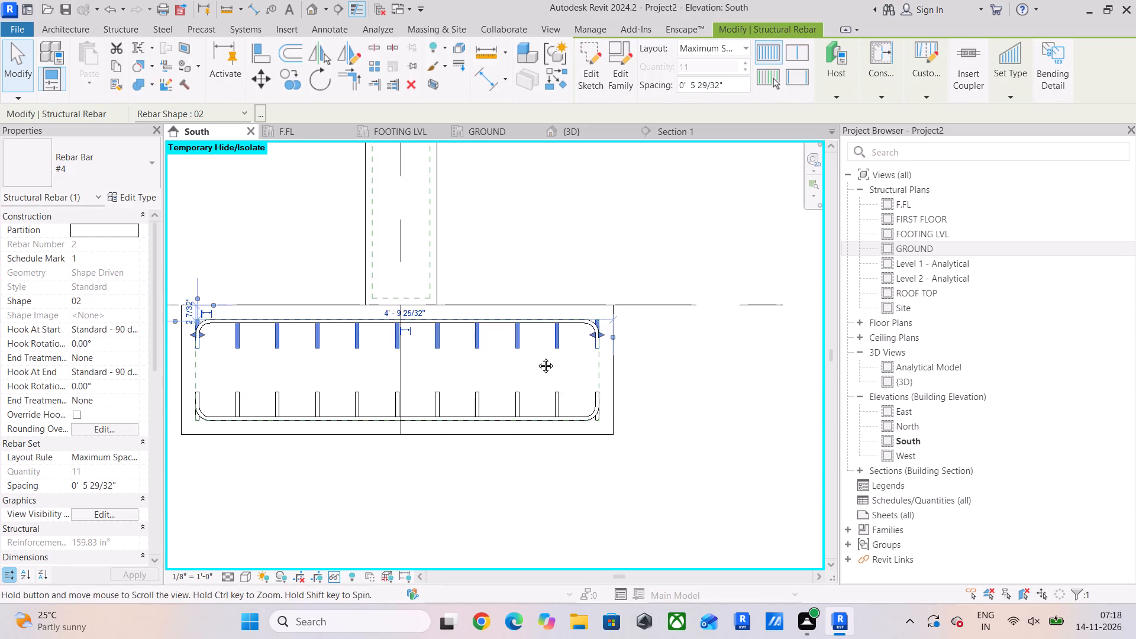
middle_drag(537, 357, 595, 340)
key(Escape)
key(Escape)
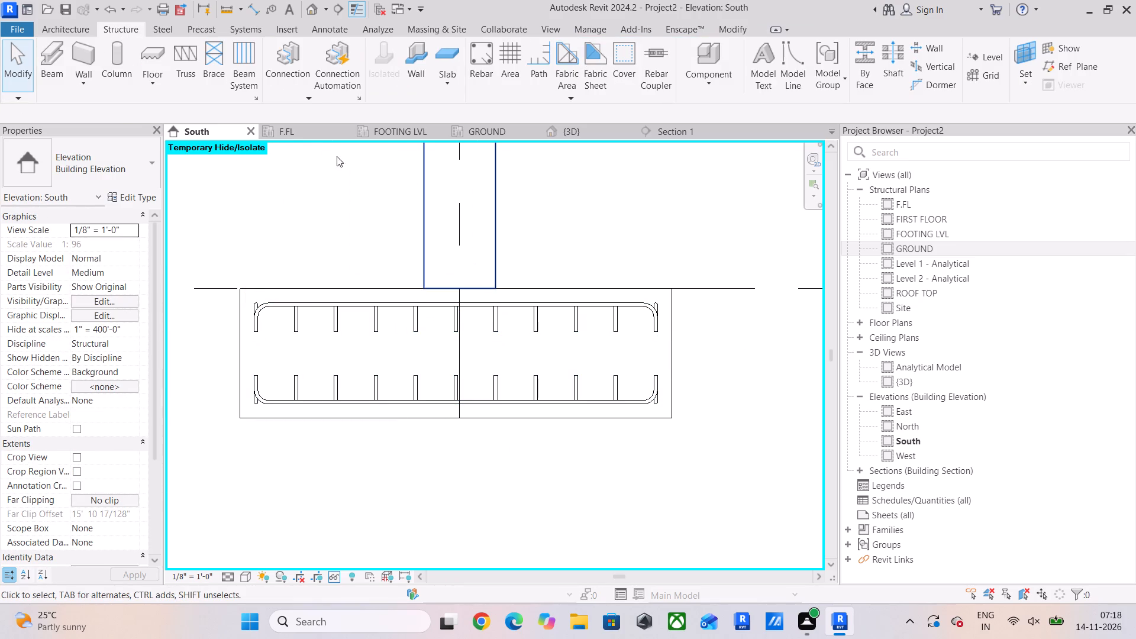
Set all four shape 02 rebar sets in the footing to show unobscured in the {3D} view.
click(266, 302)
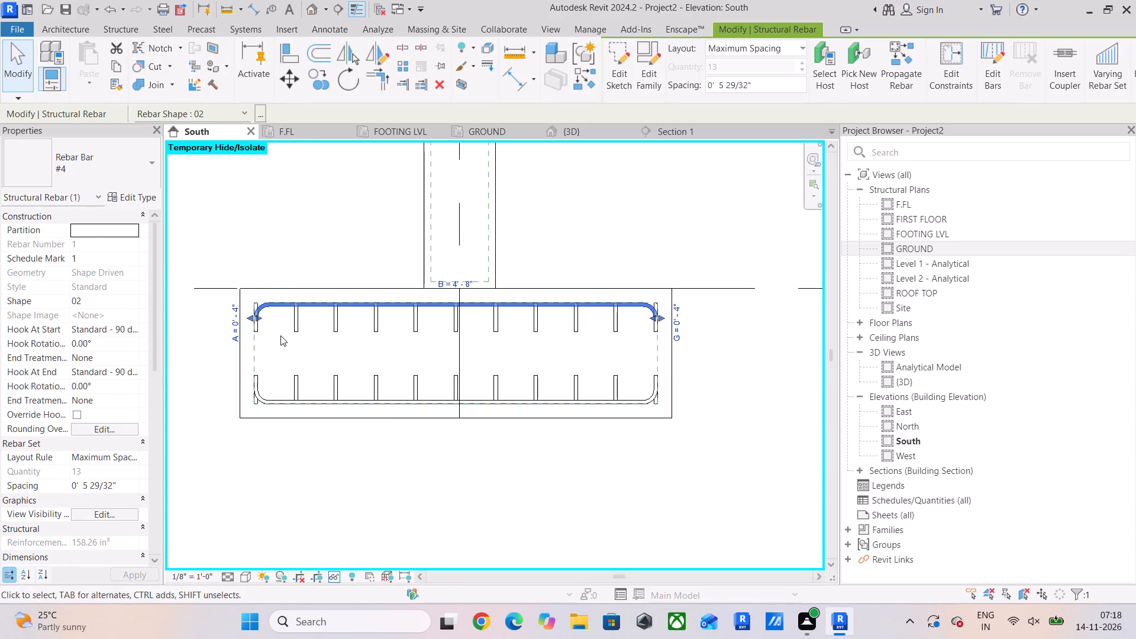
text(SA)
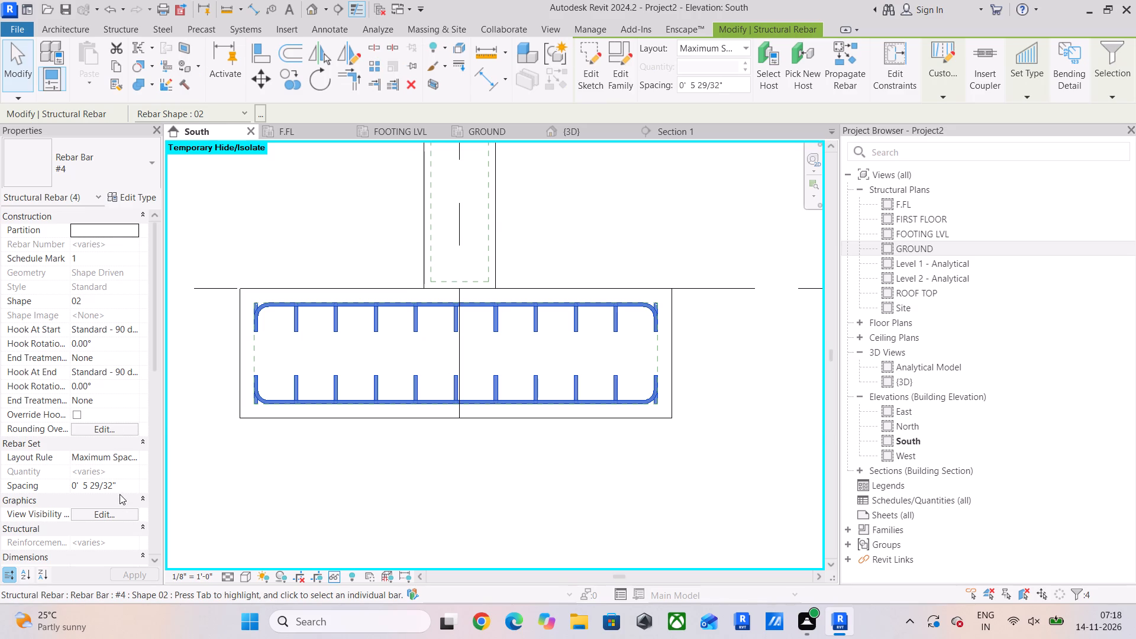
scroll(116, 475, down, 3)
click(123, 401)
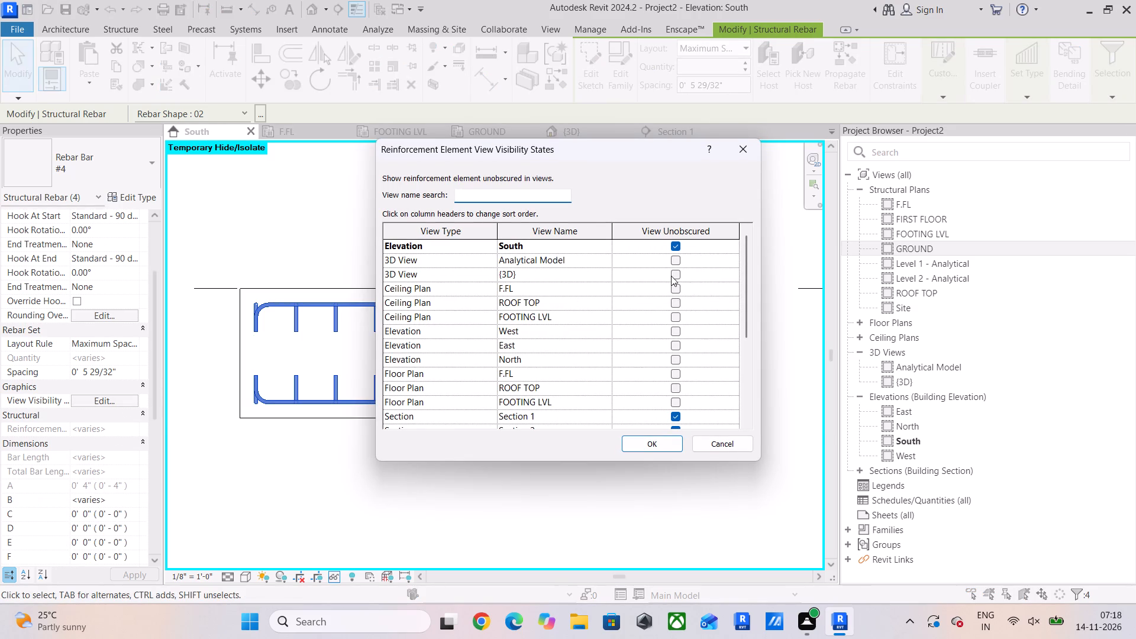
click(674, 274)
click(652, 443)
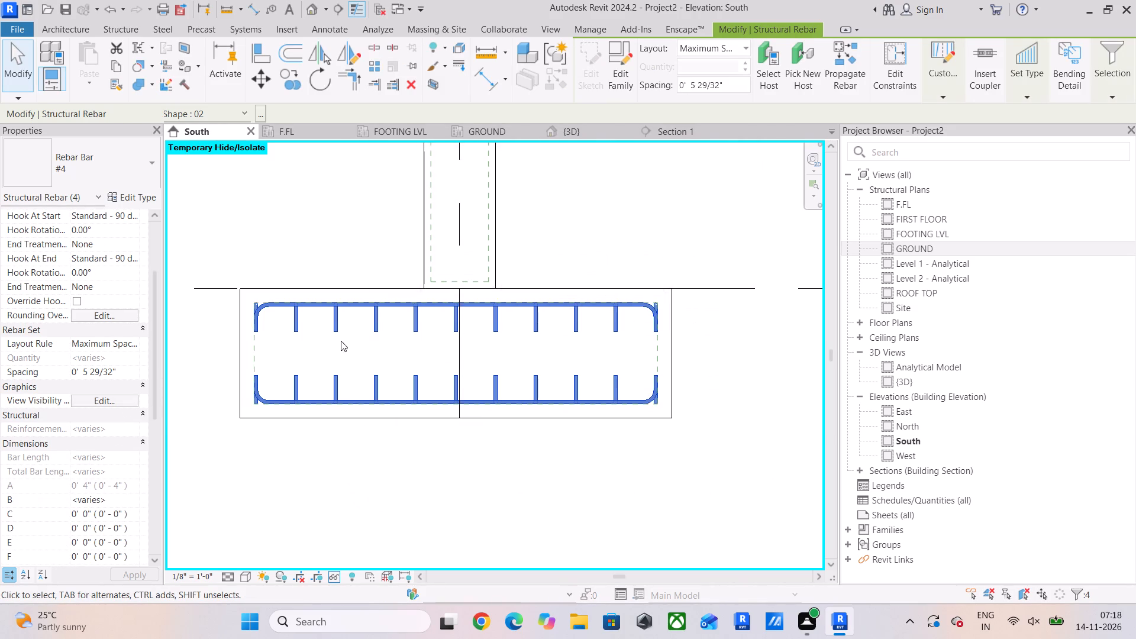
Set the {3D} view's detail level to Fine for the footing reinforcement.
click(586, 129)
scroll(467, 444, down, 2)
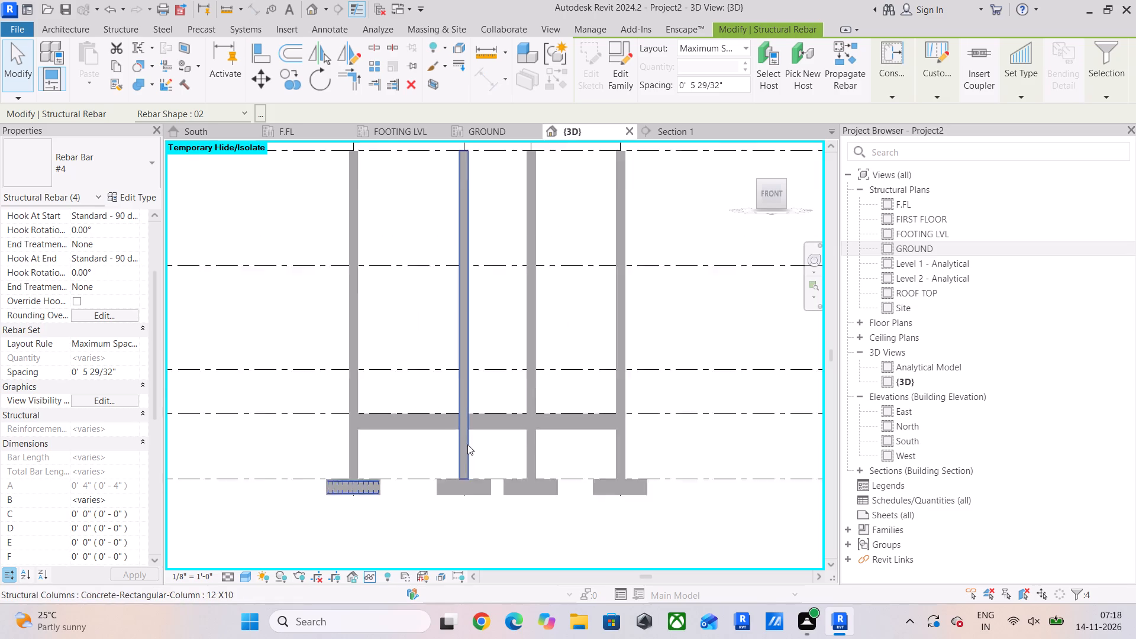
scroll(467, 444, down, 2)
shift+middle_drag(342, 491, 404, 513)
scroll(390, 495, up, 5)
scroll(345, 460, up, 5)
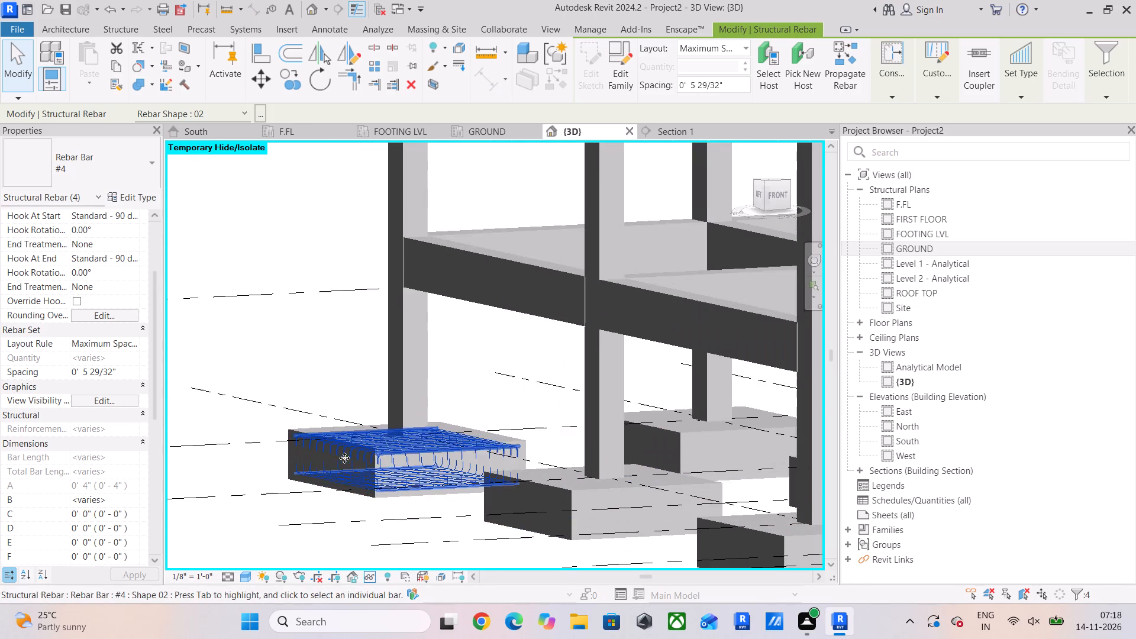
click(317, 332)
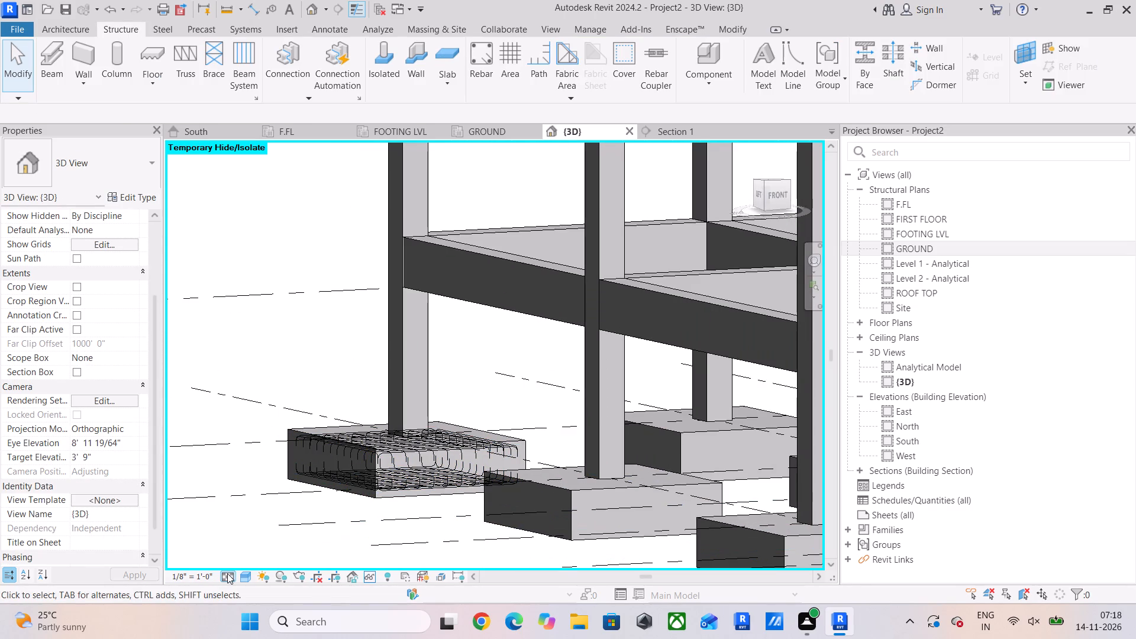
click(227, 573)
click(244, 562)
Examine the reinforced footing's top and bottom rebar mats from several sides in 3D.
scroll(357, 443, up, 5)
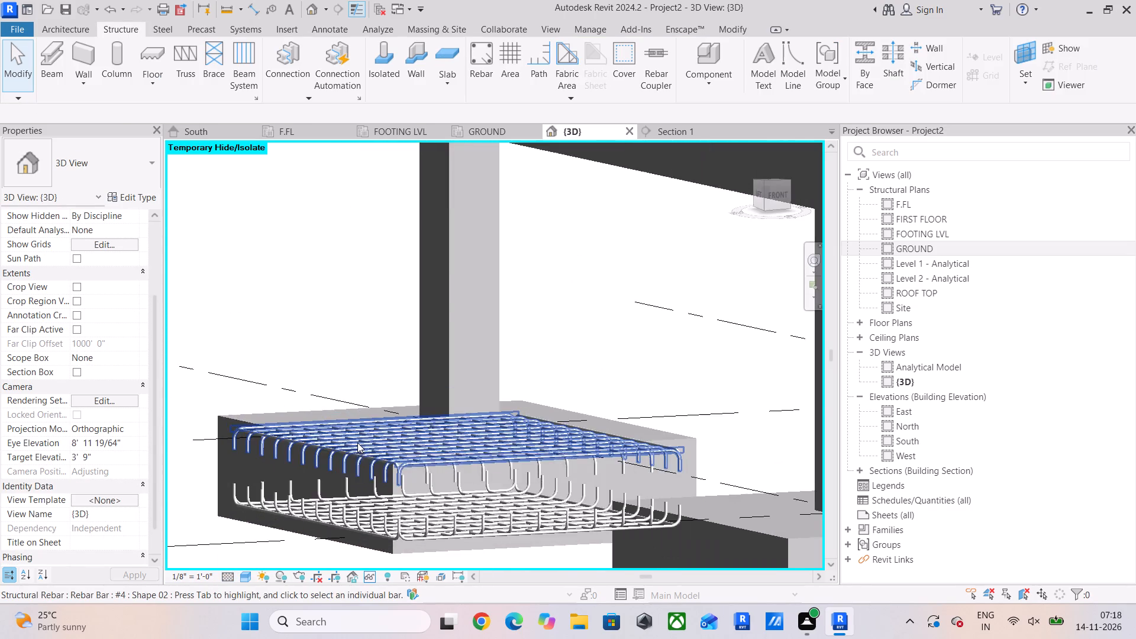
scroll(354, 463, down, 9)
shift+middle_drag(375, 482, 702, 495)
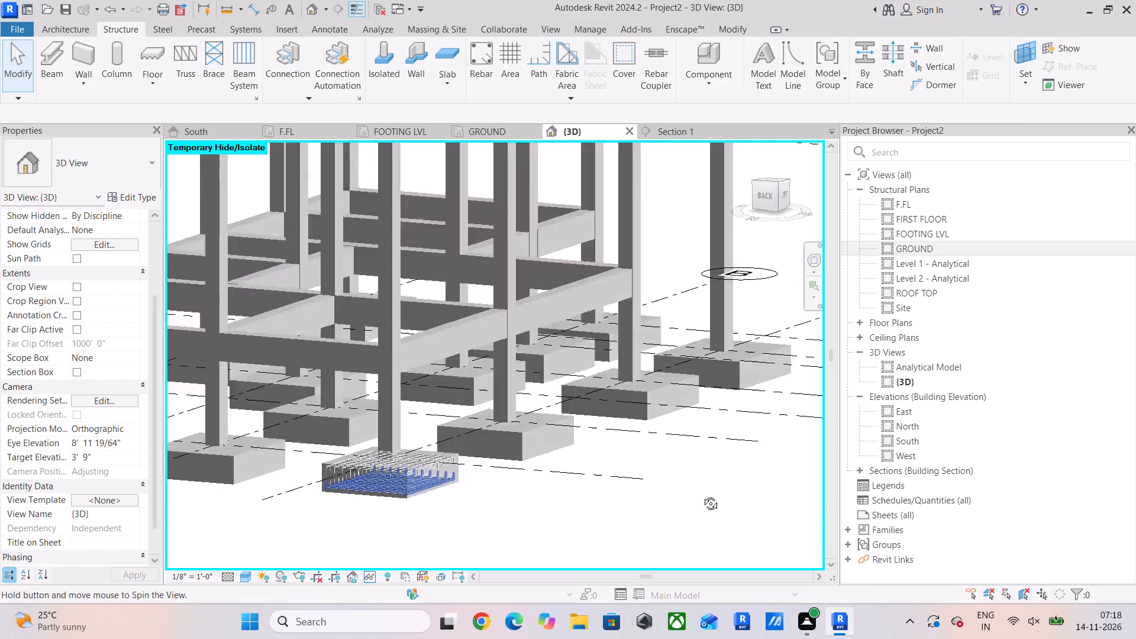
shift+middle_drag(702, 495, 608, 531)
click(408, 537)
scroll(398, 510, up, 5)
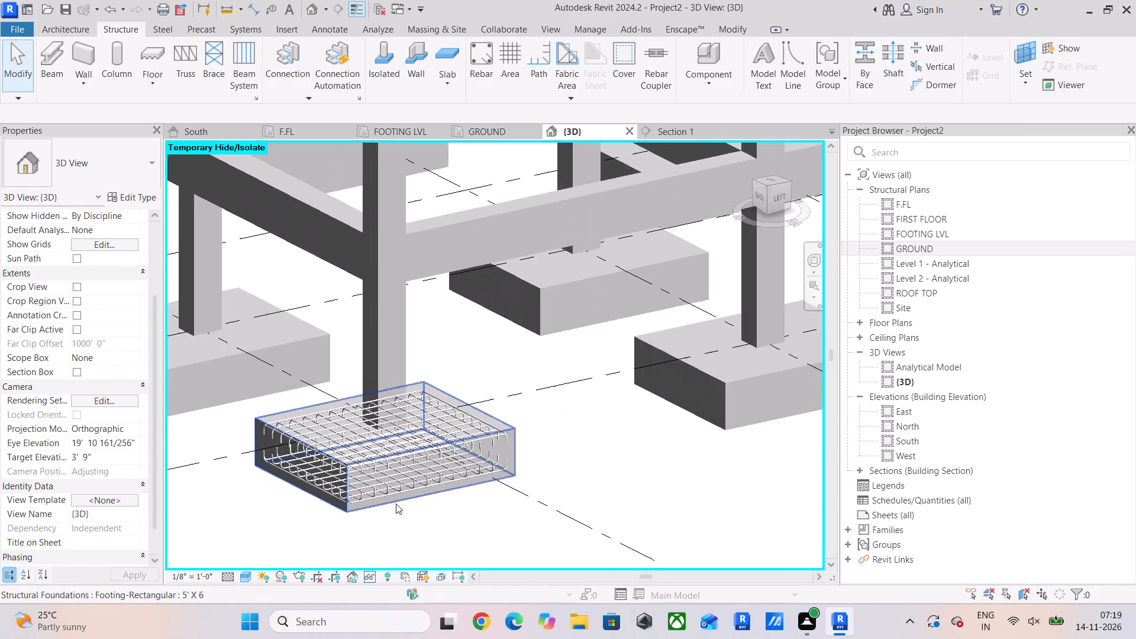
shift+middle_drag(415, 511, 491, 473)
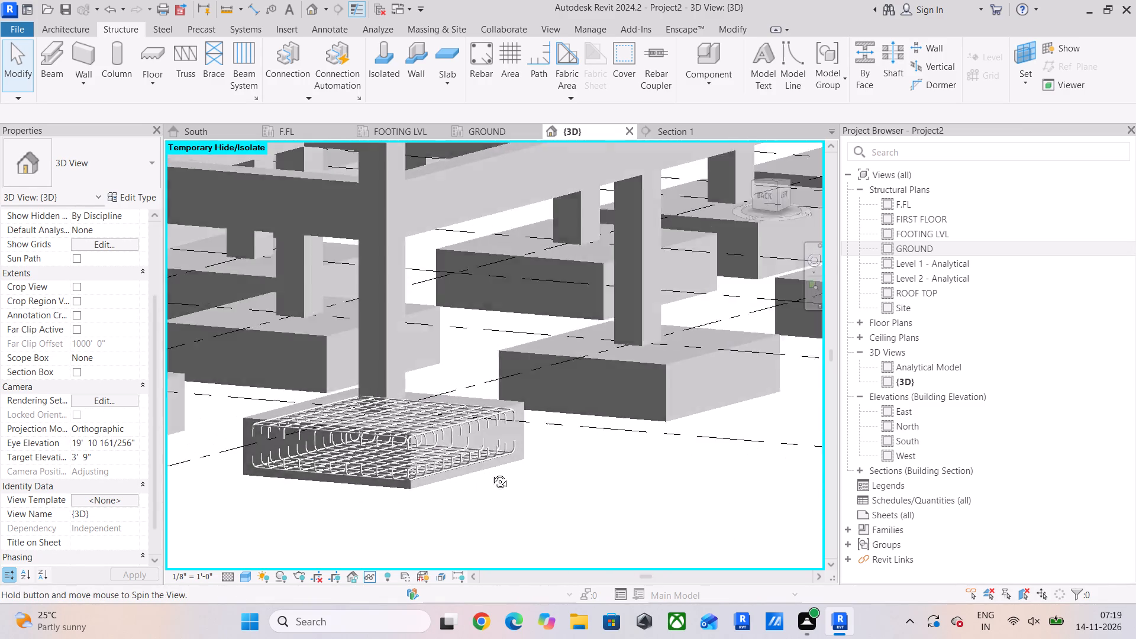
shift+middle_drag(491, 473, 309, 488)
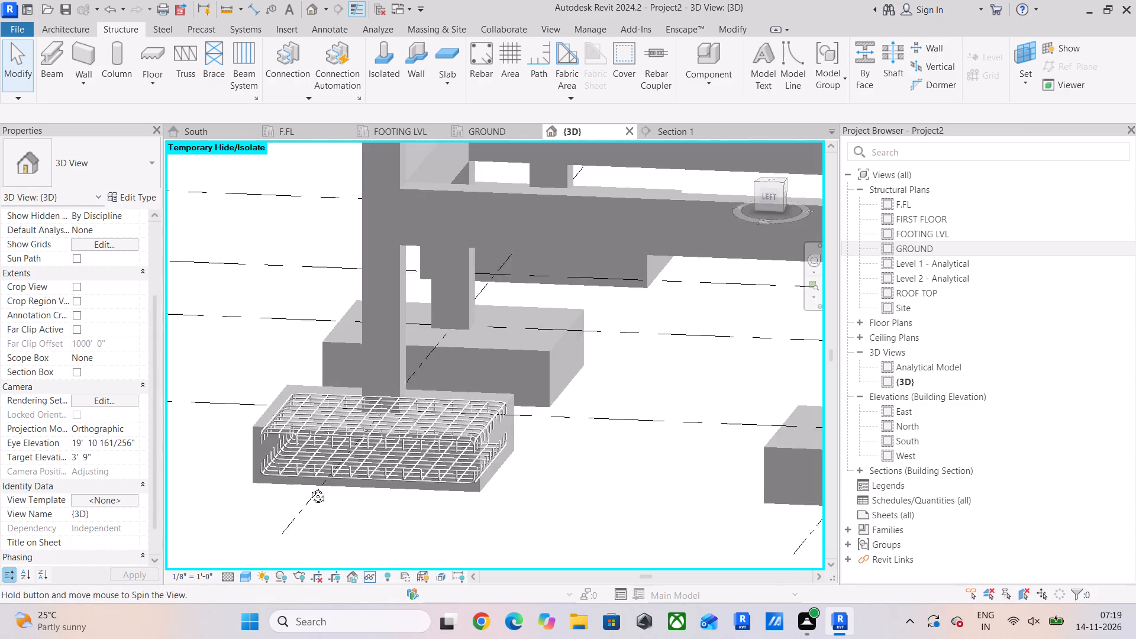
shift+middle_drag(309, 488, 300, 484)
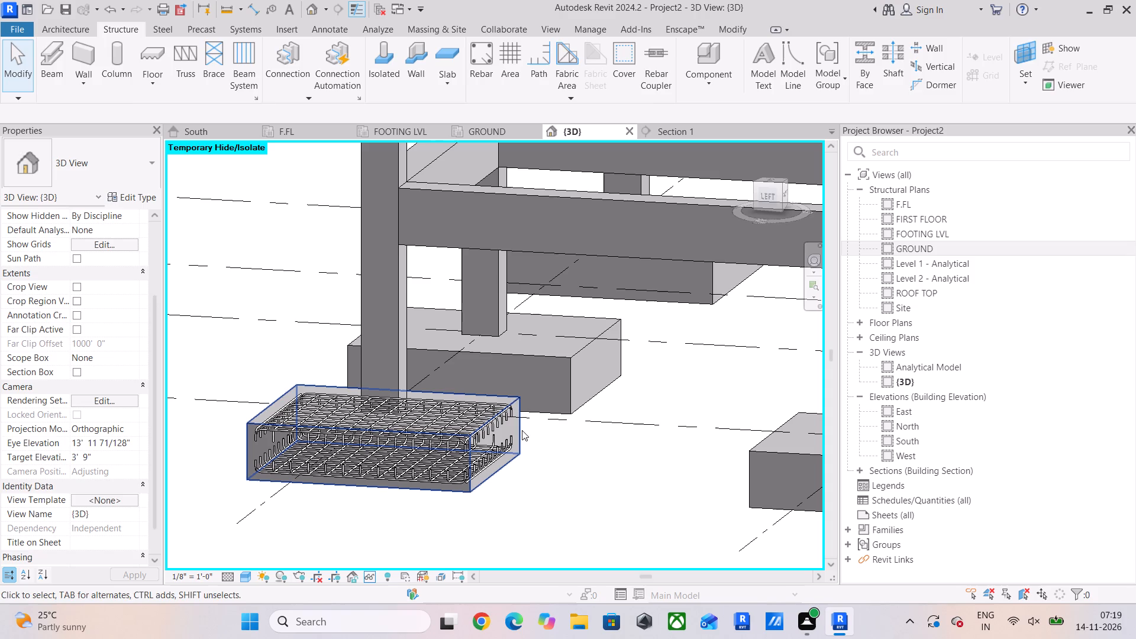
Start Propagate Rebar from the reinforced footing with Align By Host, picking the eight nearest unreinforced footings as destination hosts.
click(522, 430)
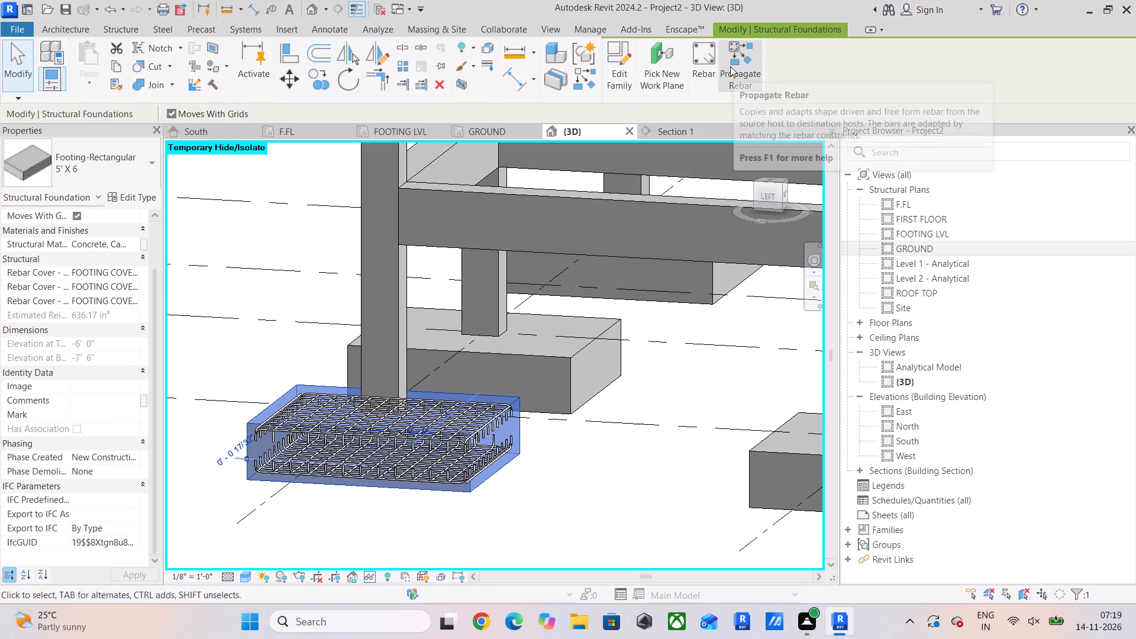
click(730, 66)
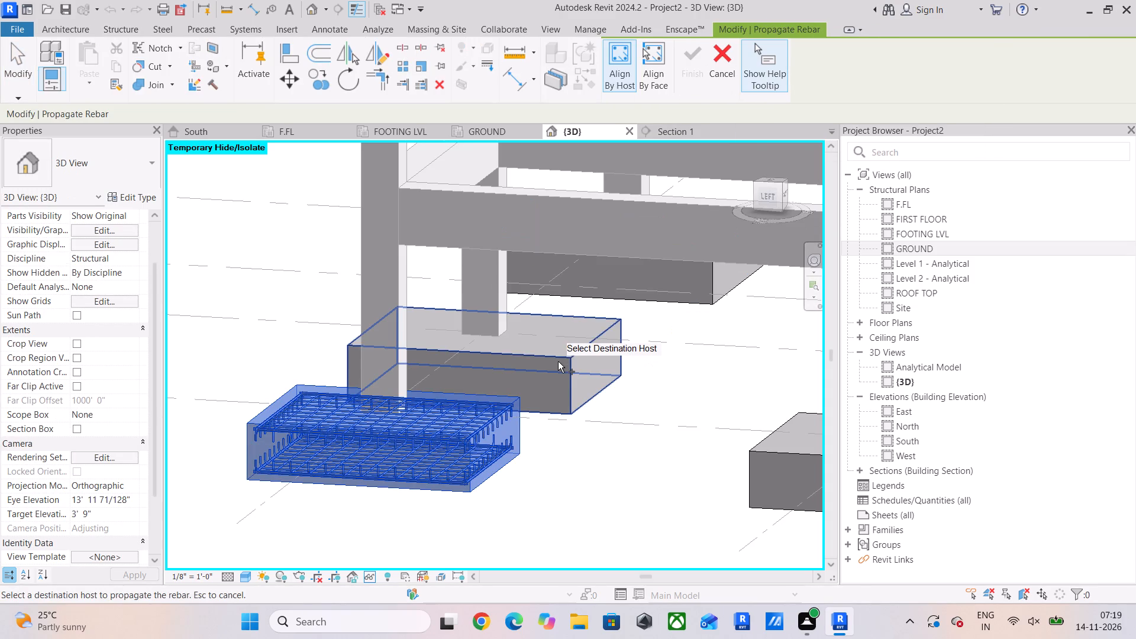
click(558, 362)
scroll(558, 362, down, 4)
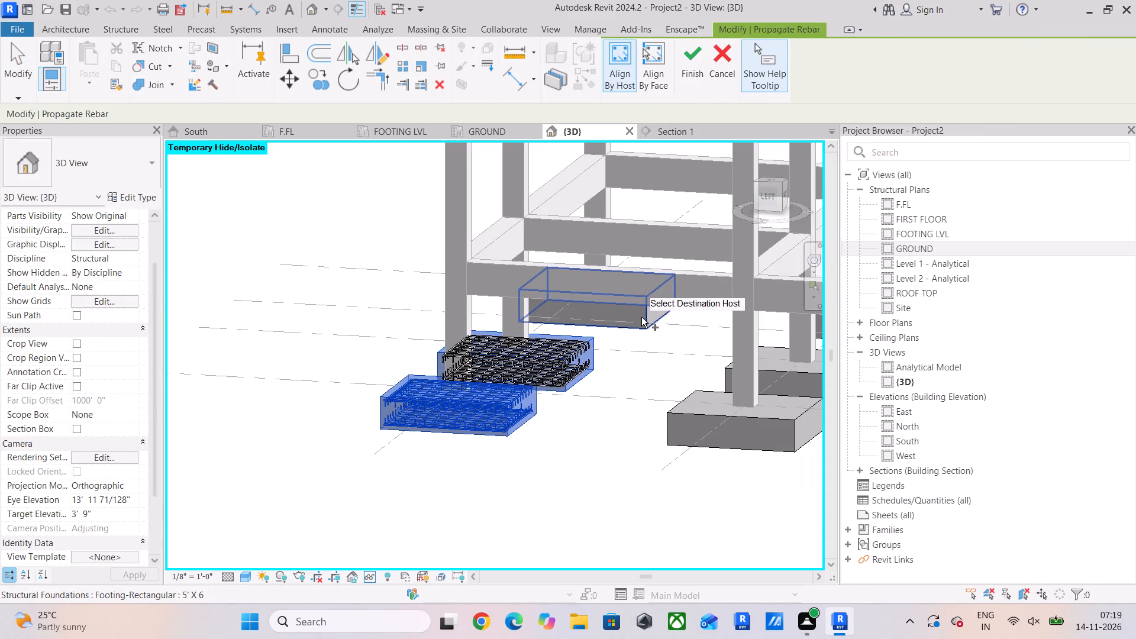
click(642, 317)
scroll(638, 362, down, 4)
middle_drag(638, 362, 624, 401)
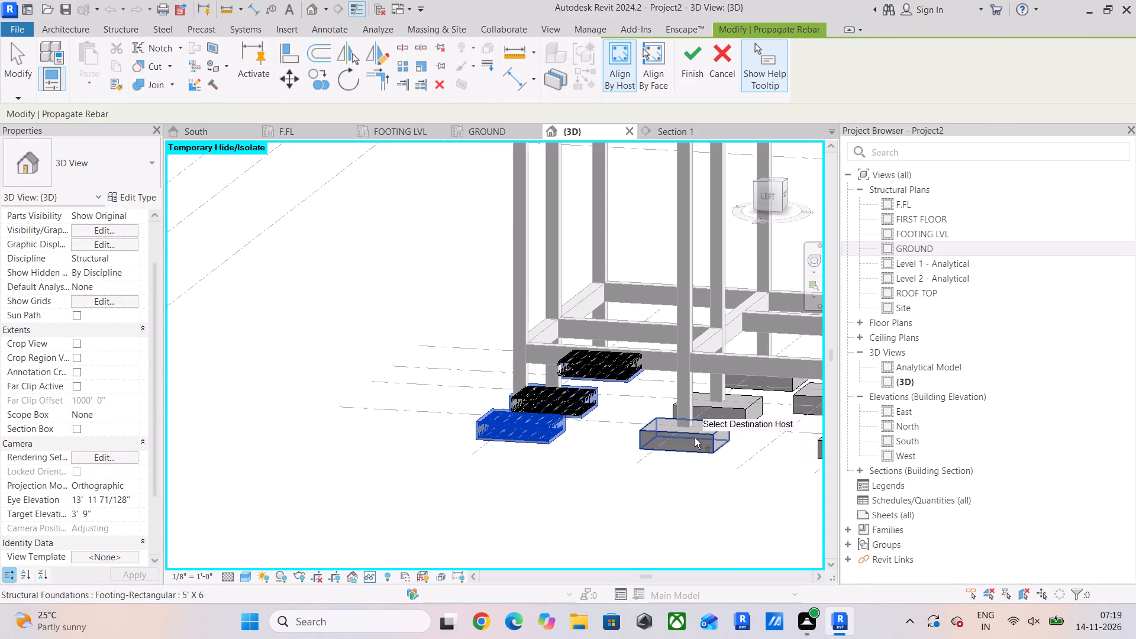
click(702, 434)
click(738, 408)
middle_drag(740, 408, 588, 414)
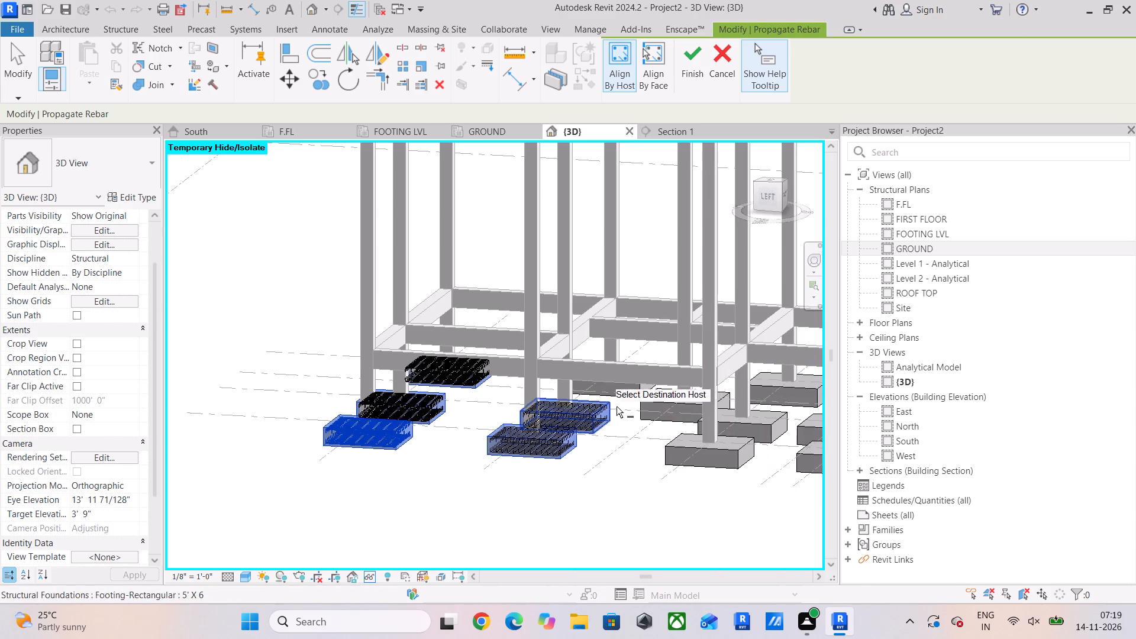
click(624, 397)
click(670, 405)
click(756, 426)
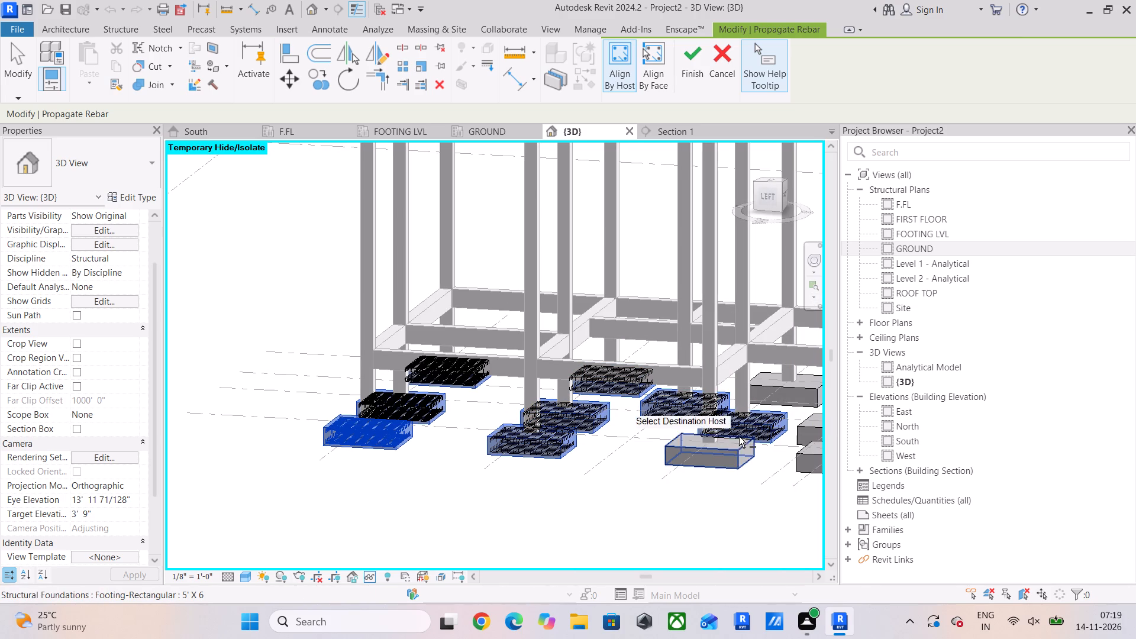
click(735, 446)
Add the remaining six unreinforced footings as destination hosts and finish propagating the rebar.
middle_drag(750, 448, 566, 456)
click(601, 404)
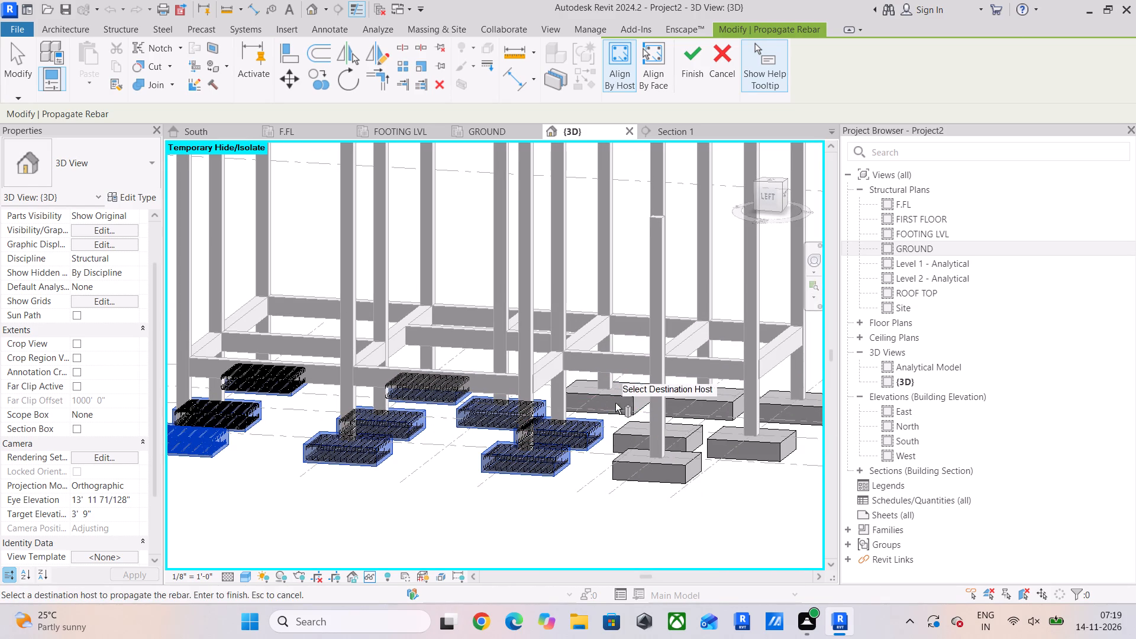
click(619, 398)
click(630, 431)
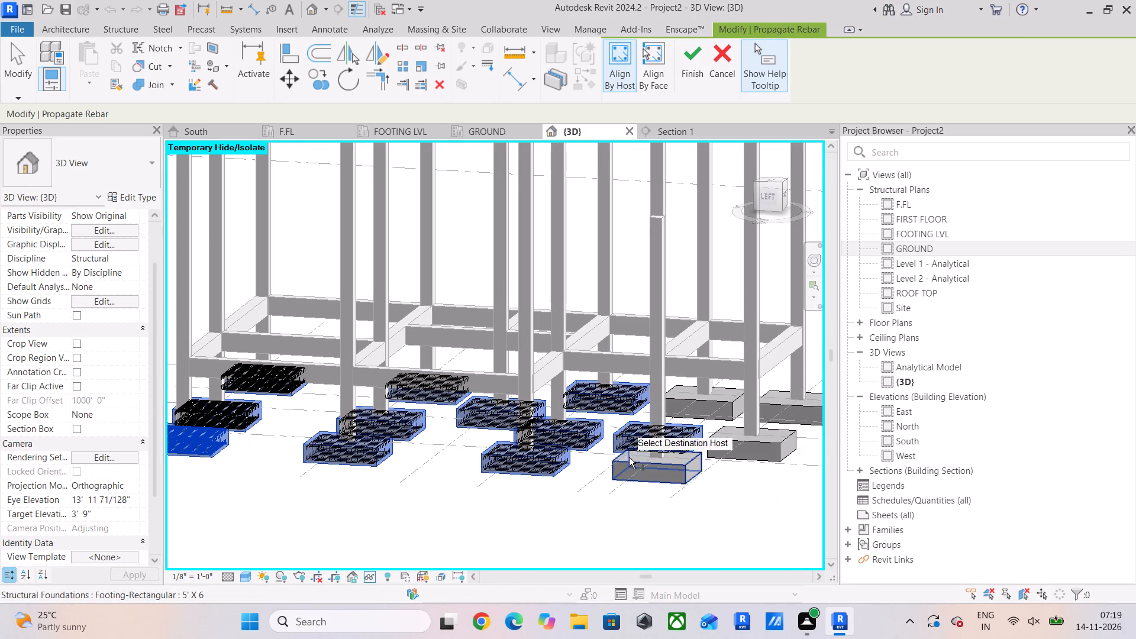
drag(629, 457, 638, 460)
click(708, 403)
click(746, 445)
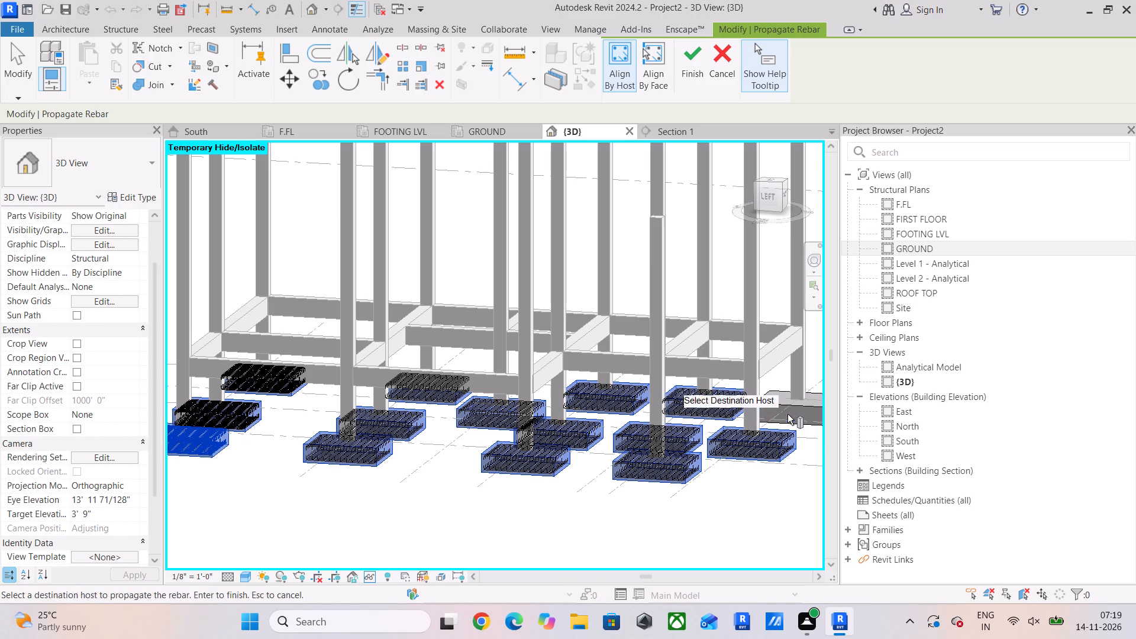
click(788, 409)
middle_drag(788, 409, 484, 409)
scroll(484, 409, down, 5)
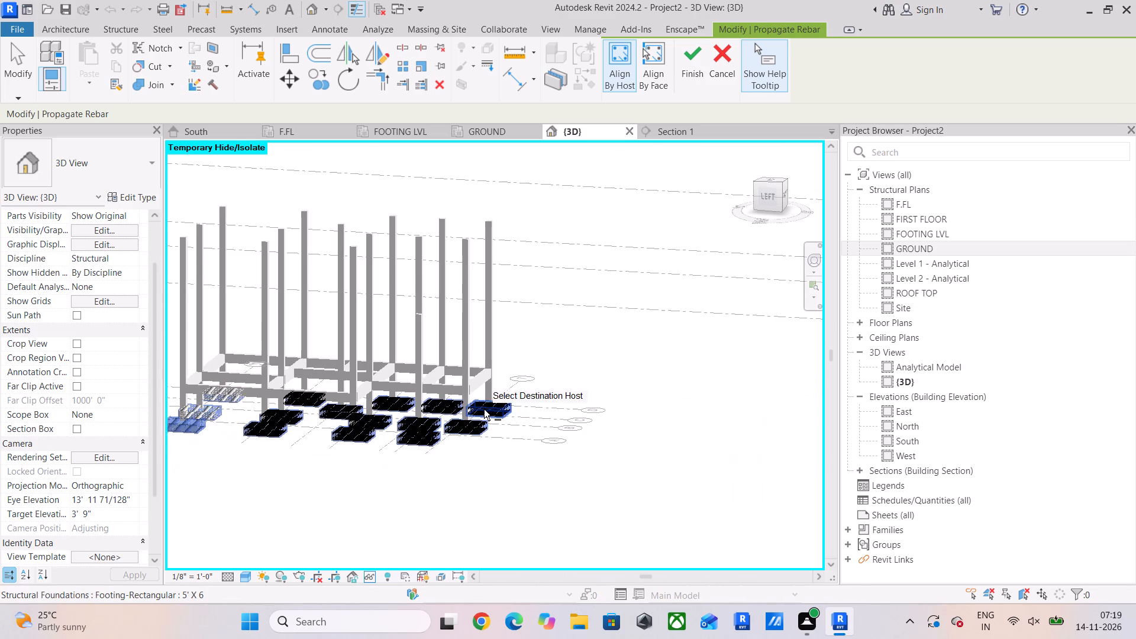
shift+middle_drag(276, 440, 133, 476)
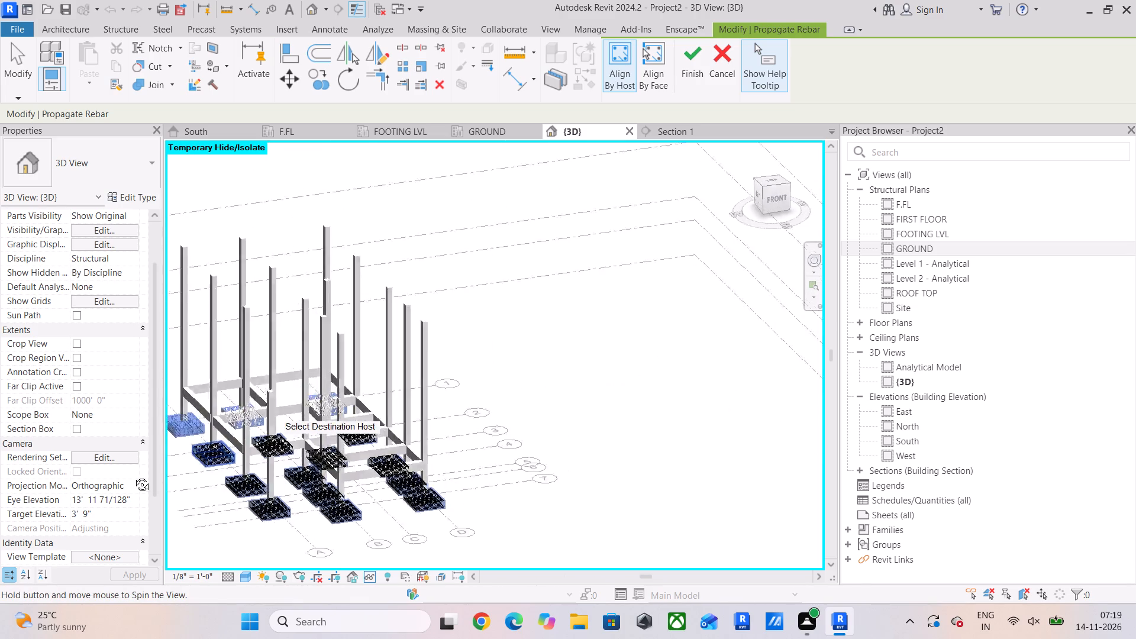
shift+middle_drag(133, 476, 46, 469)
middle_drag(396, 441, 654, 393)
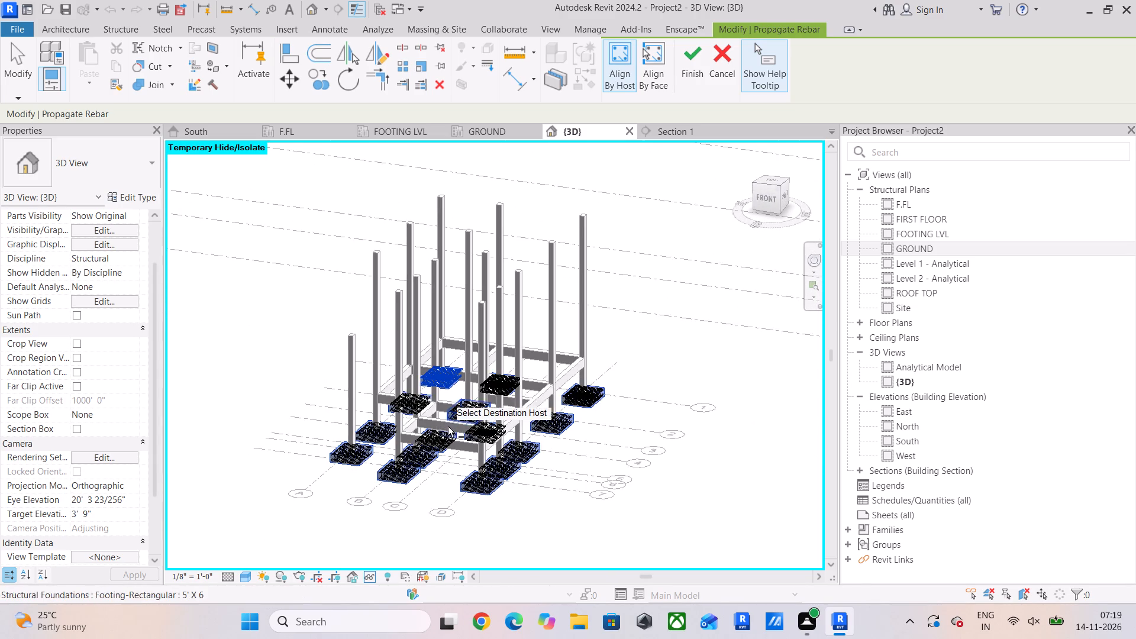
shift+middle_drag(448, 427, 425, 457)
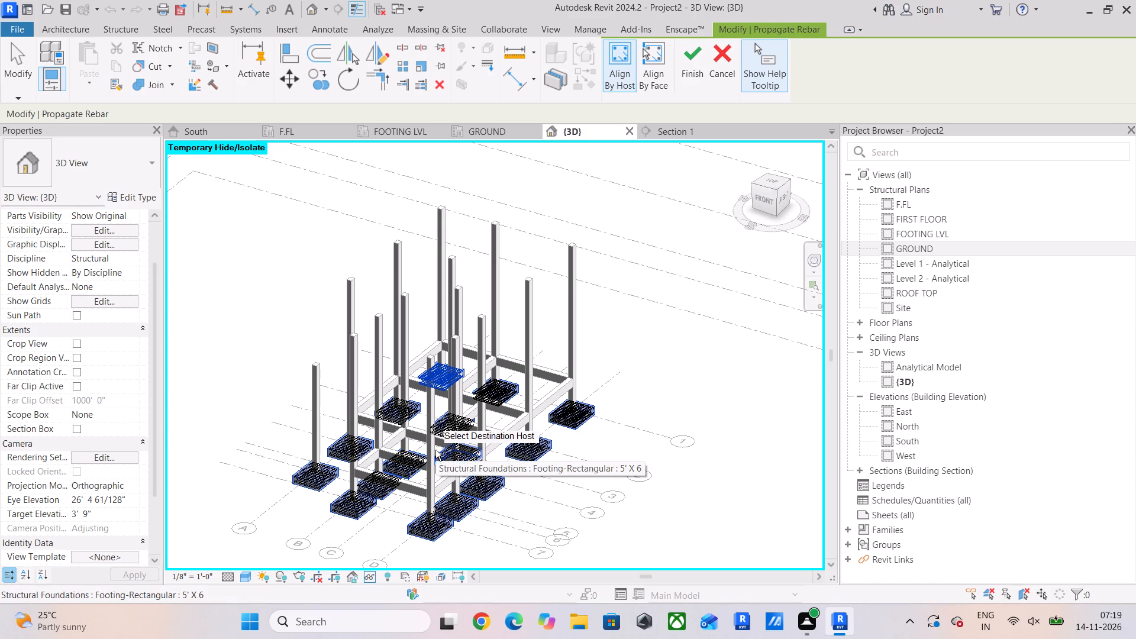
scroll(469, 412, up, 3)
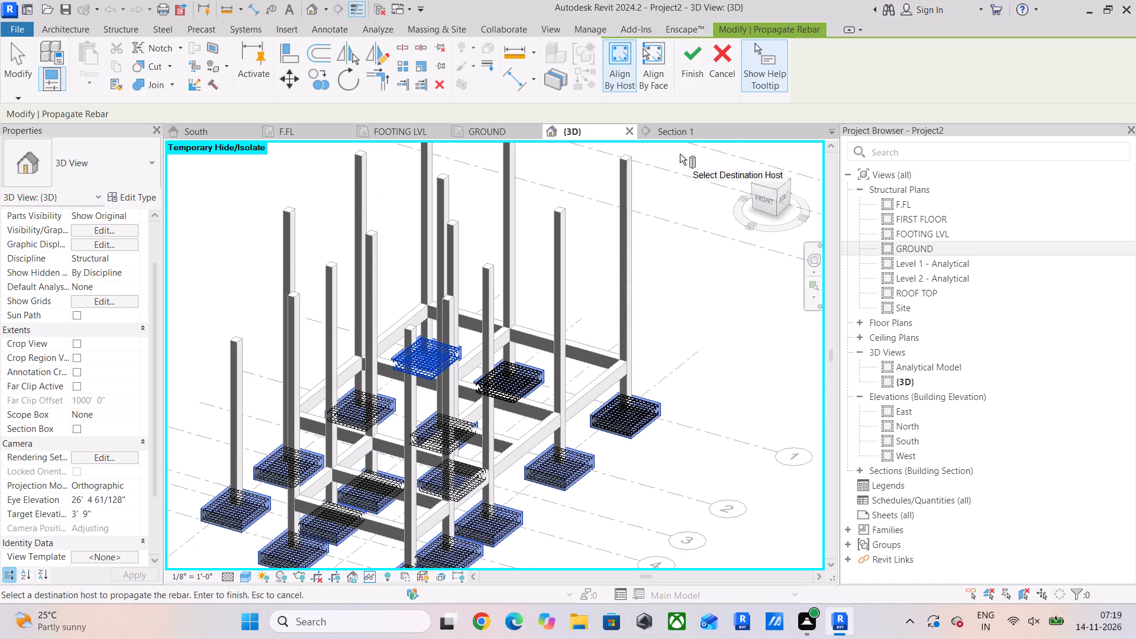
click(682, 61)
Examine the propagated reinforcement across the column footings in 3D.
middle_drag(545, 412, 560, 359)
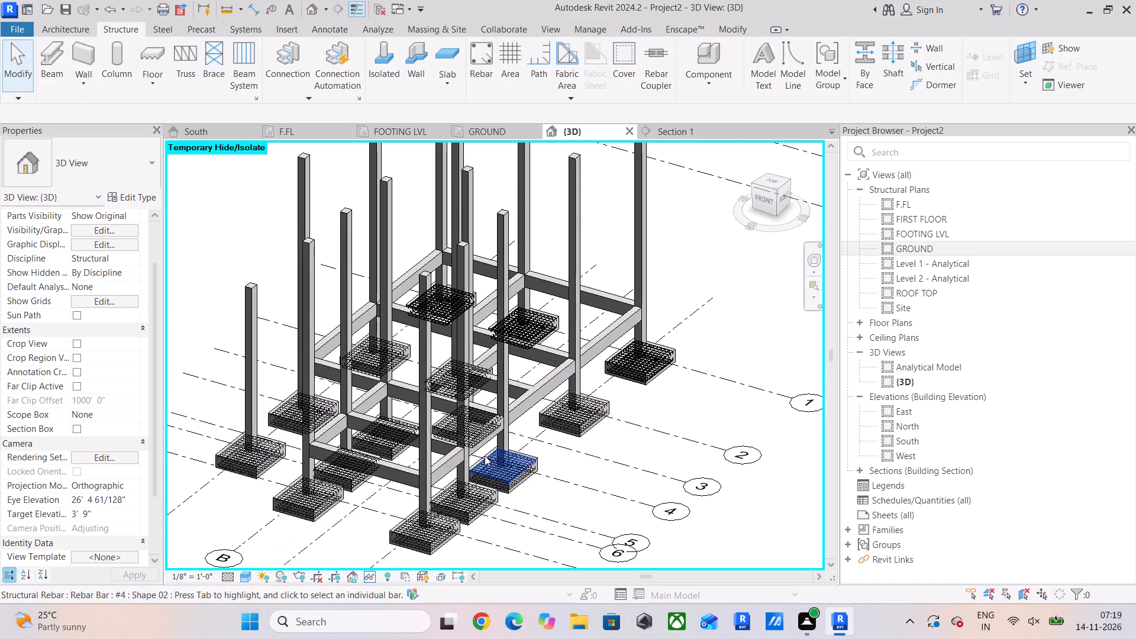
shift+middle_drag(485, 456, 460, 389)
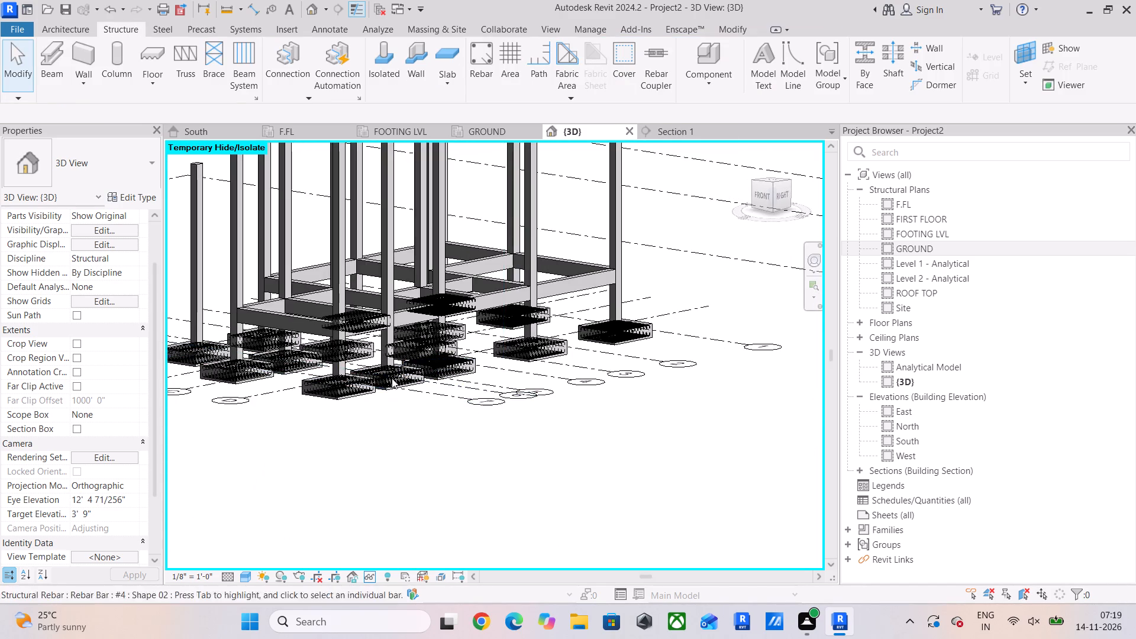
middle_drag(385, 376, 483, 409)
scroll(446, 403, up, 4)
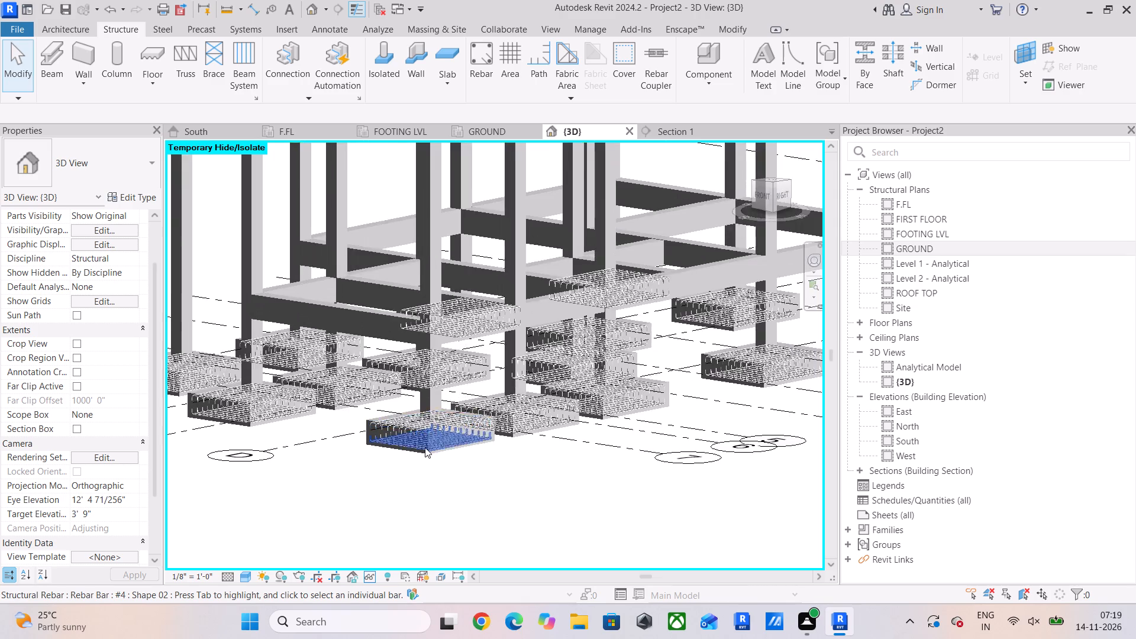
scroll(424, 447, up, 5)
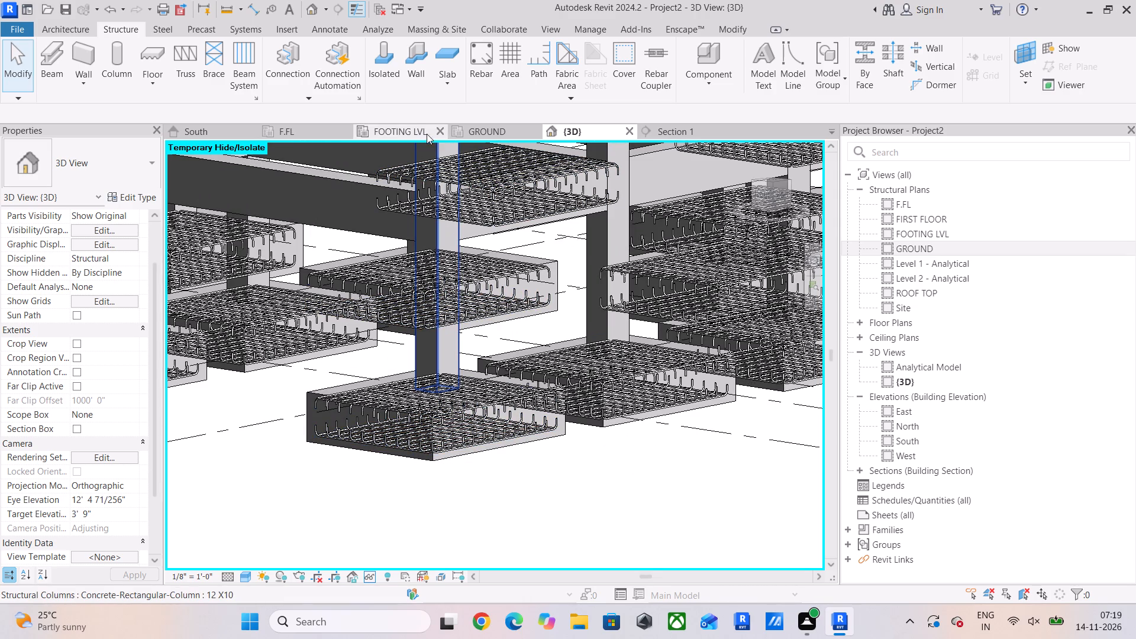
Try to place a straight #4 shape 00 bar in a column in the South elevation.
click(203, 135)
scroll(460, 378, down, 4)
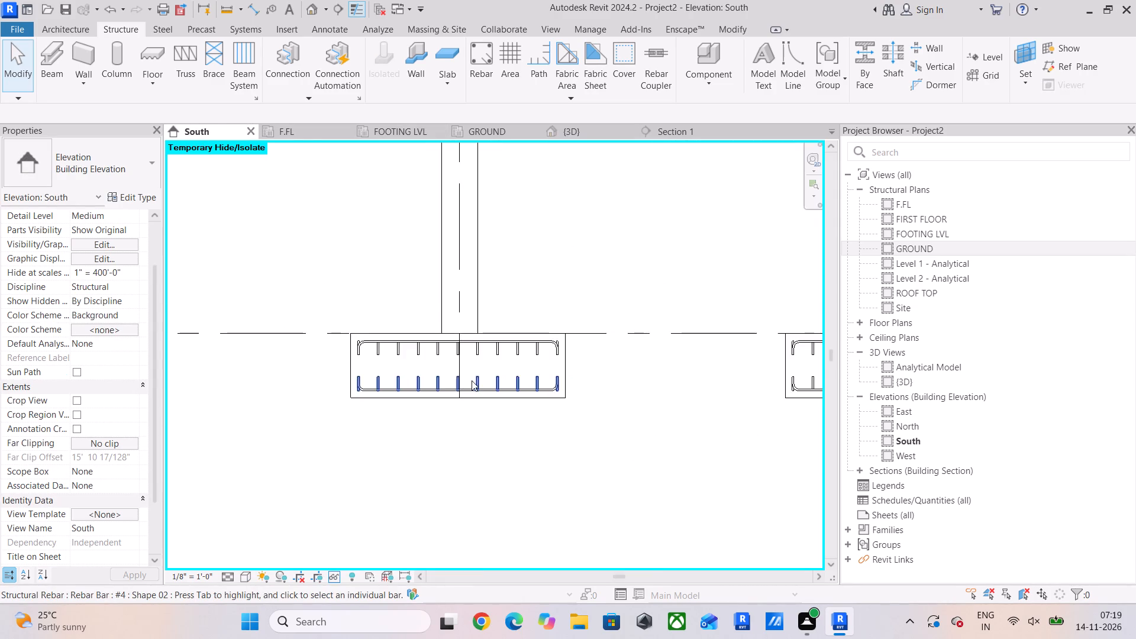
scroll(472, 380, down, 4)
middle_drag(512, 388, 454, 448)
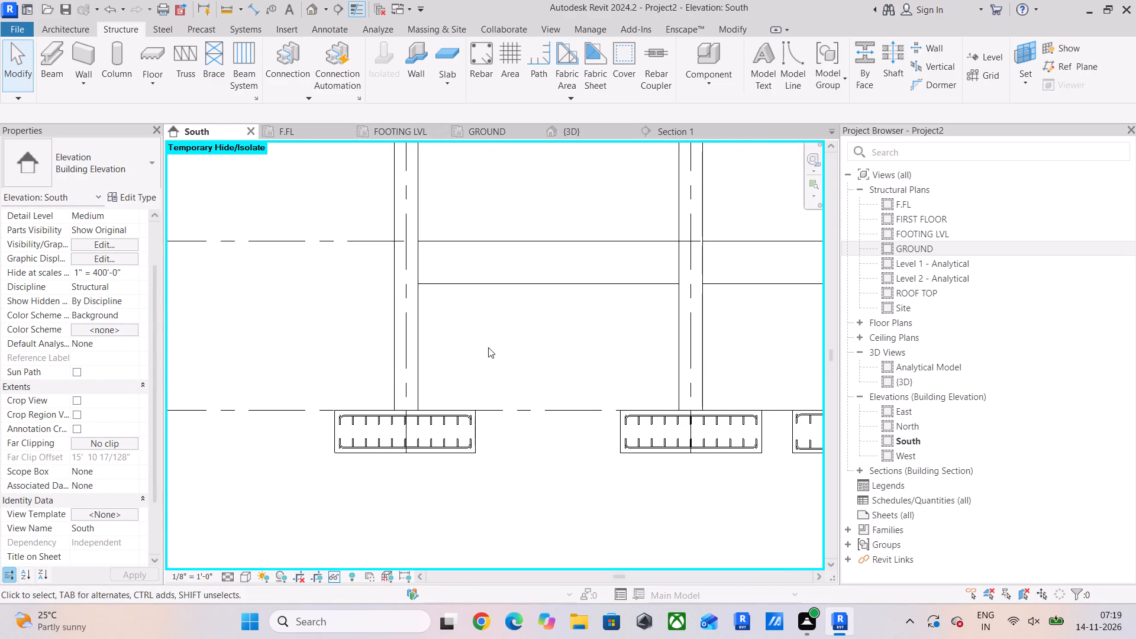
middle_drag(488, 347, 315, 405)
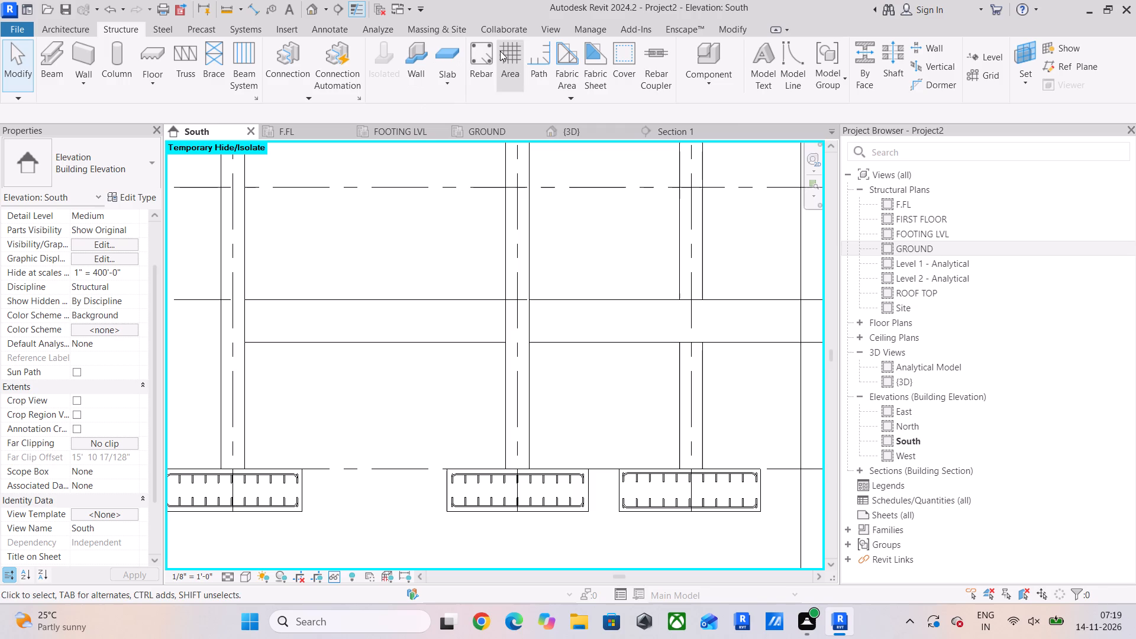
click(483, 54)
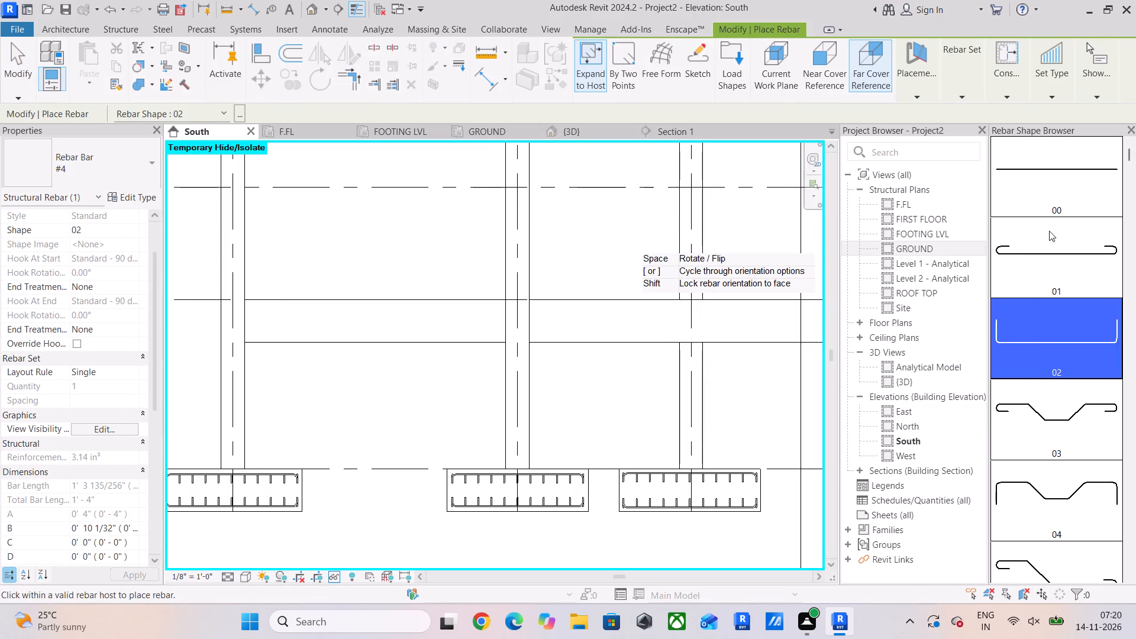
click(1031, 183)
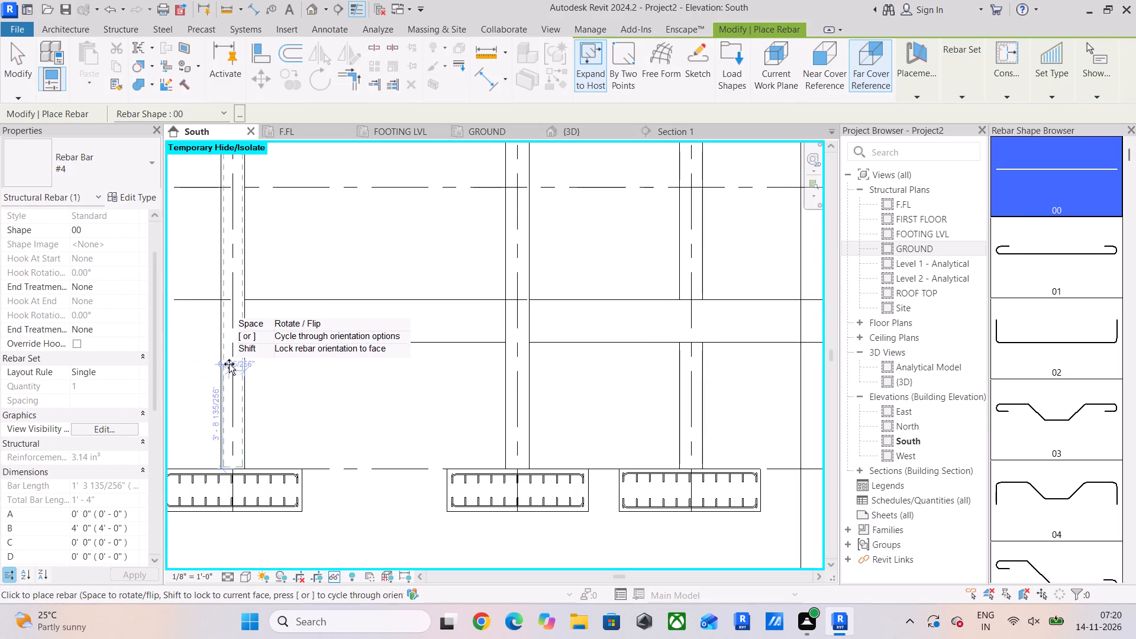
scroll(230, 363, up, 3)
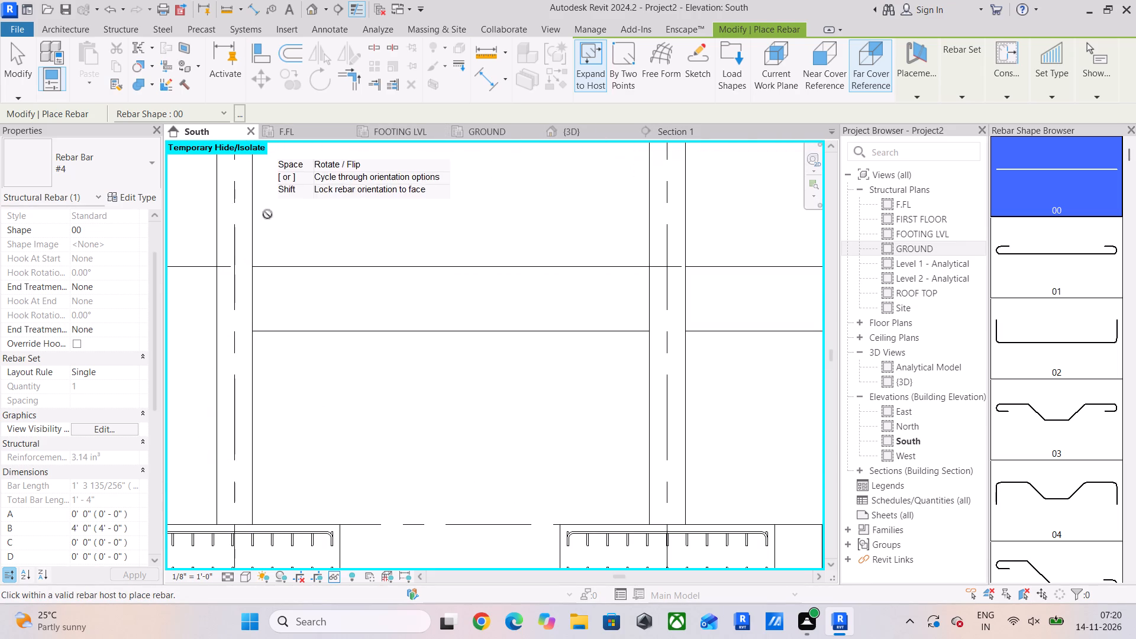
In the F.FL plan, place a #4 shape T1 stirrup in the lower-left corner column, using Current Work Plane and Parallel to Work Plane.
click(292, 130)
scroll(546, 447, up, 6)
scroll(582, 347, up, 5)
middle_drag(504, 404, 427, 437)
scroll(427, 438, up, 3)
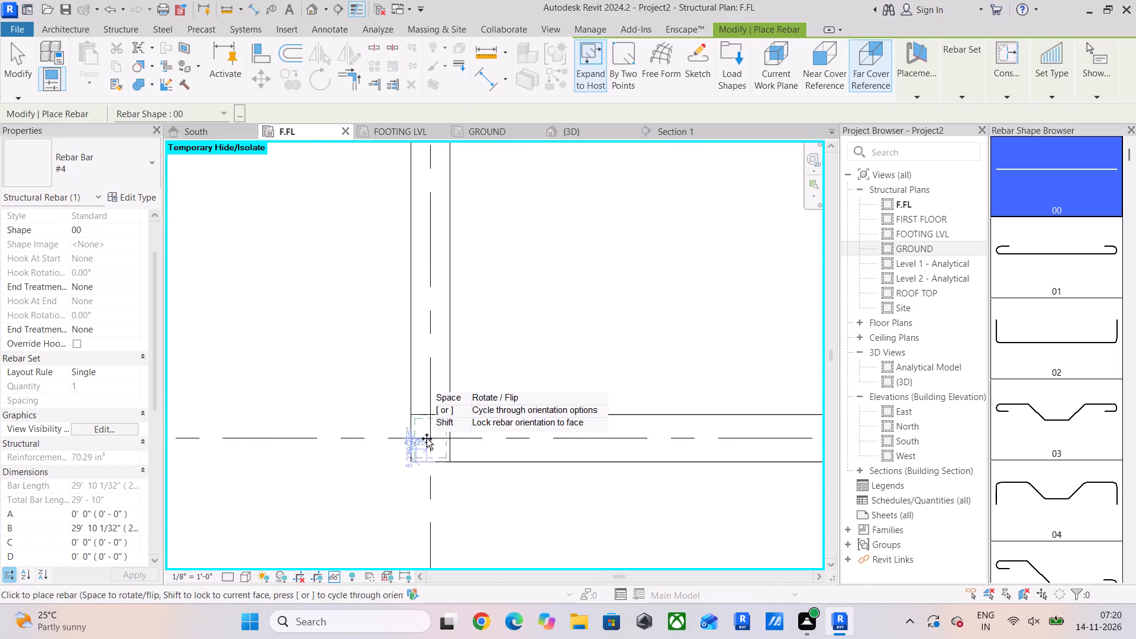
scroll(427, 438, up, 7)
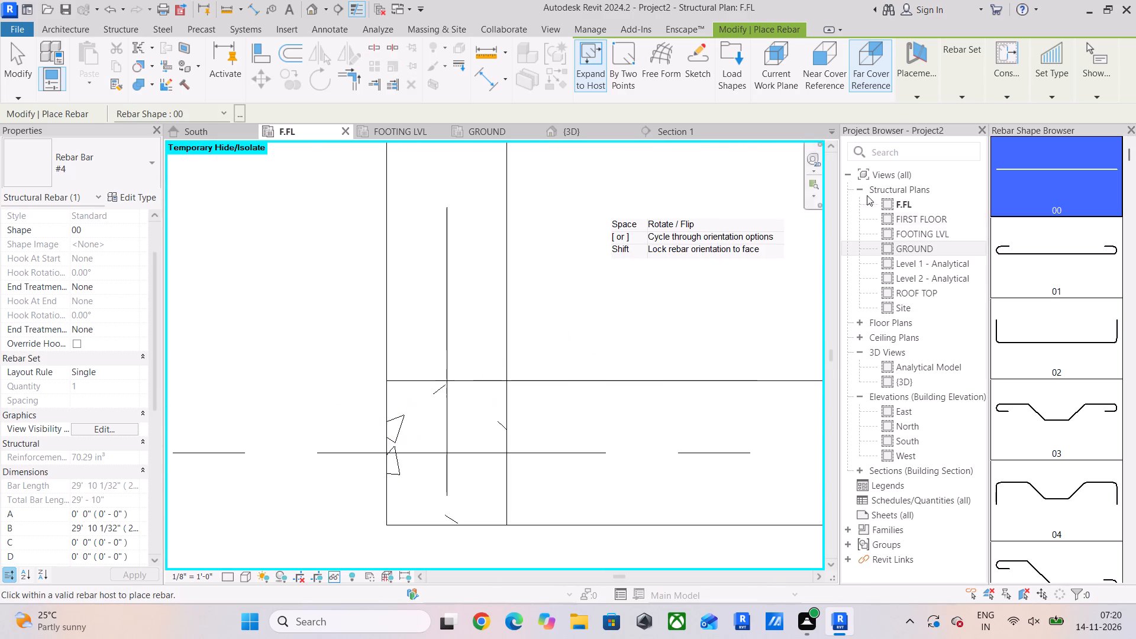
scroll(1070, 288, down, 12)
scroll(1080, 337, down, 7)
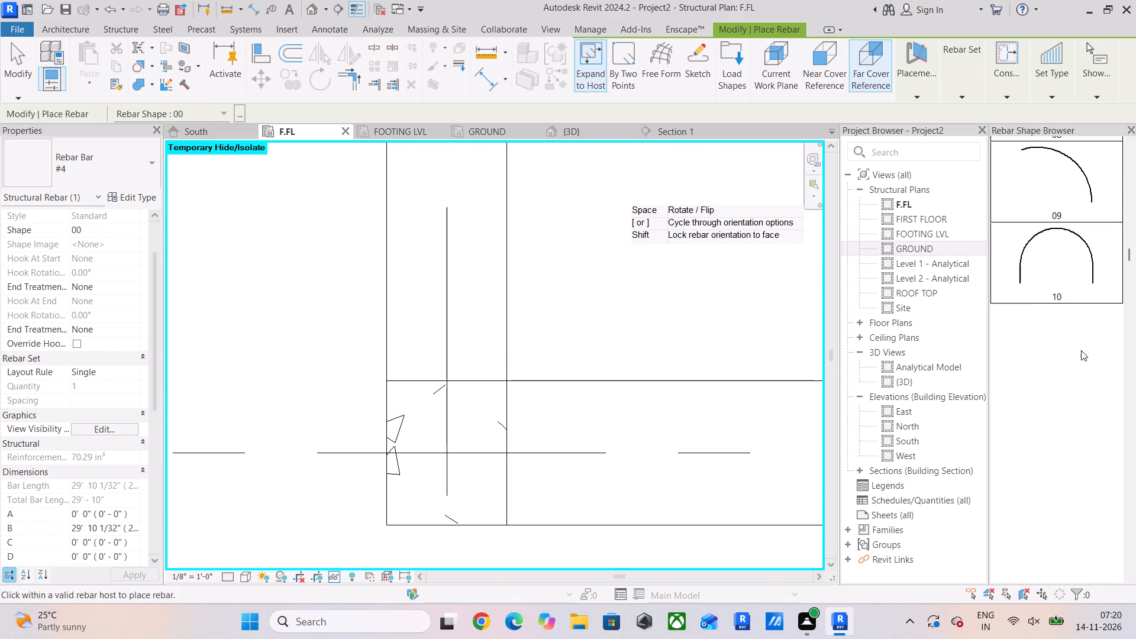
scroll(1081, 355, down, 19)
scroll(1081, 354, down, 12)
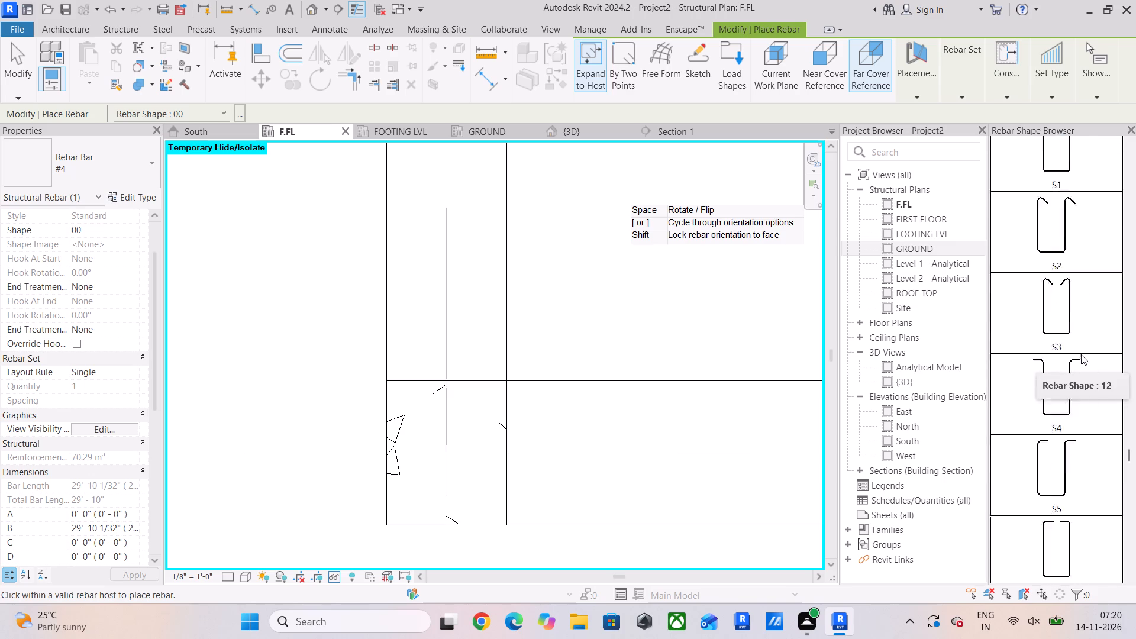
scroll(1081, 354, down, 9)
click(1055, 376)
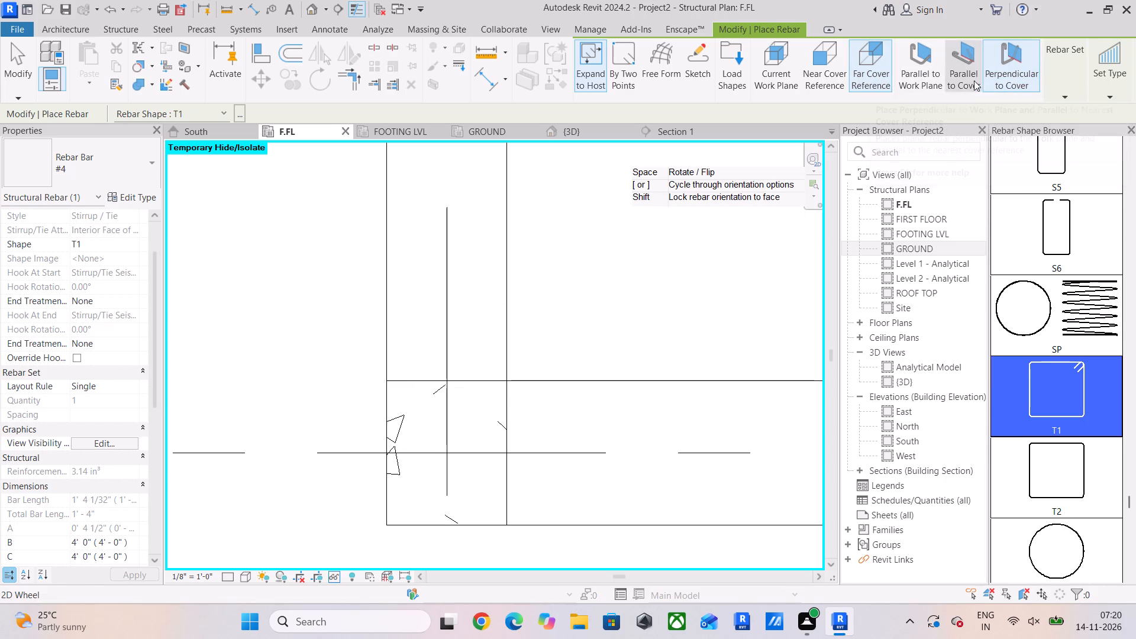
click(917, 75)
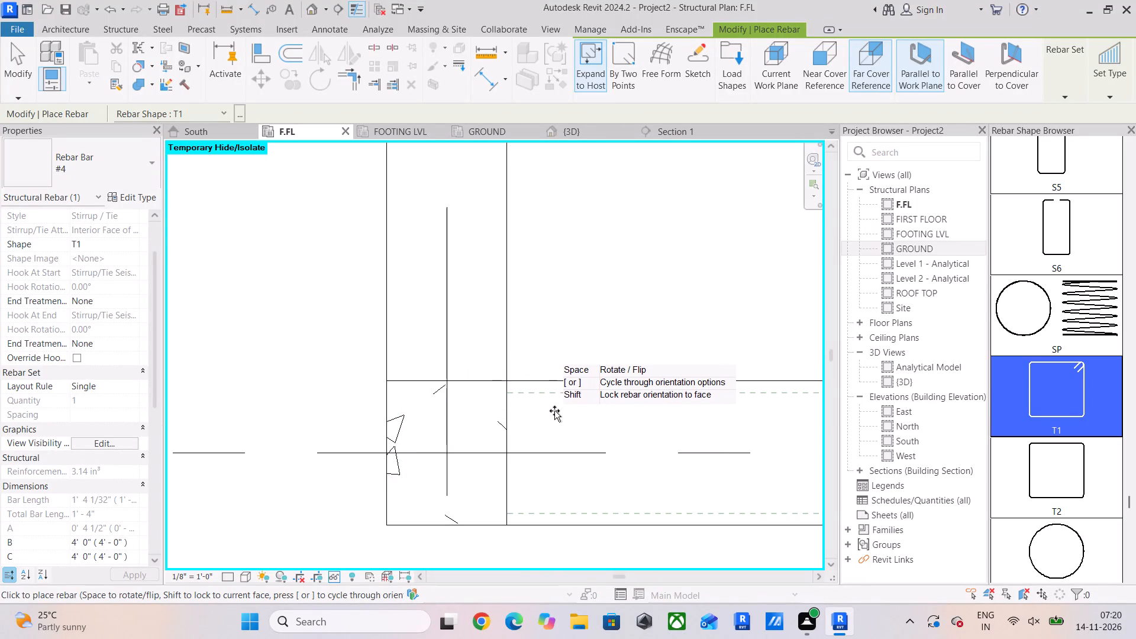
scroll(554, 411, down, 3)
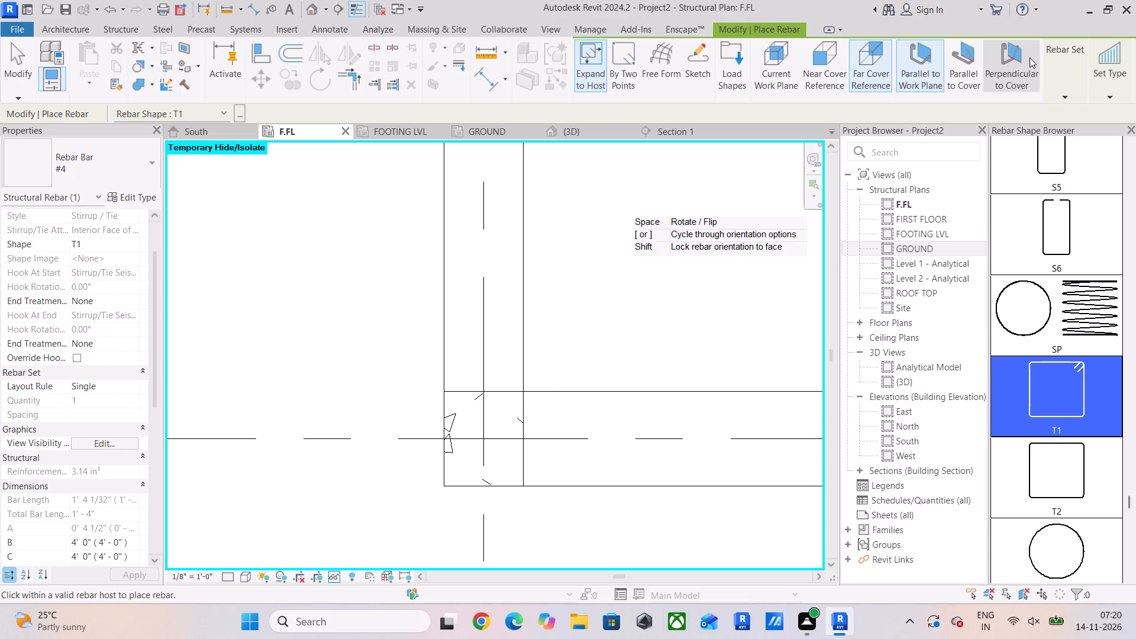
click(1009, 57)
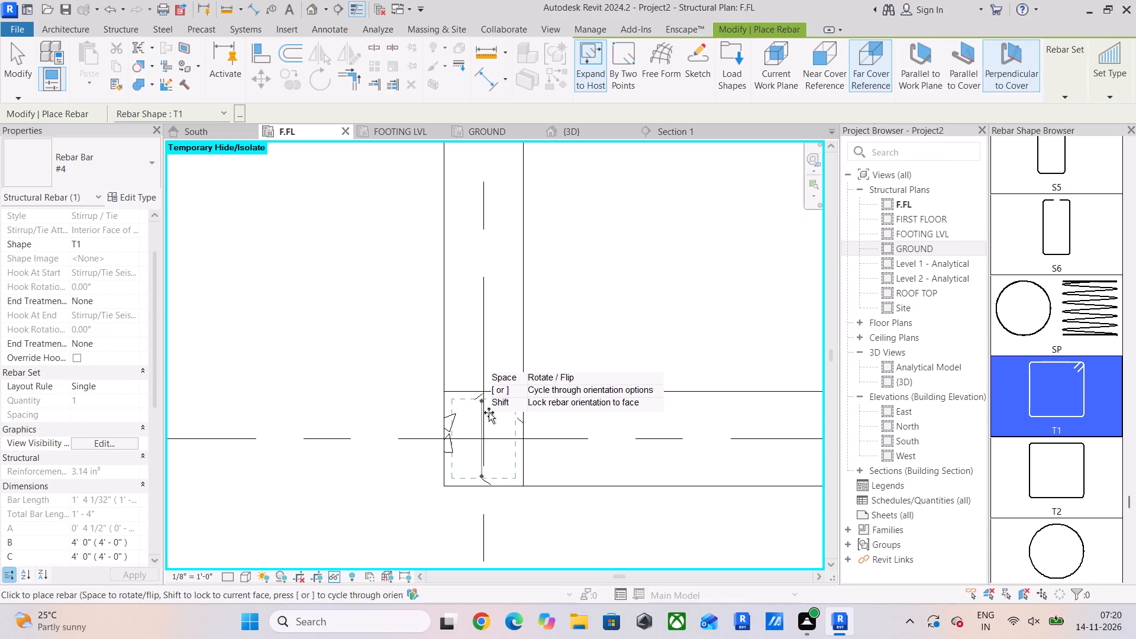
click(959, 60)
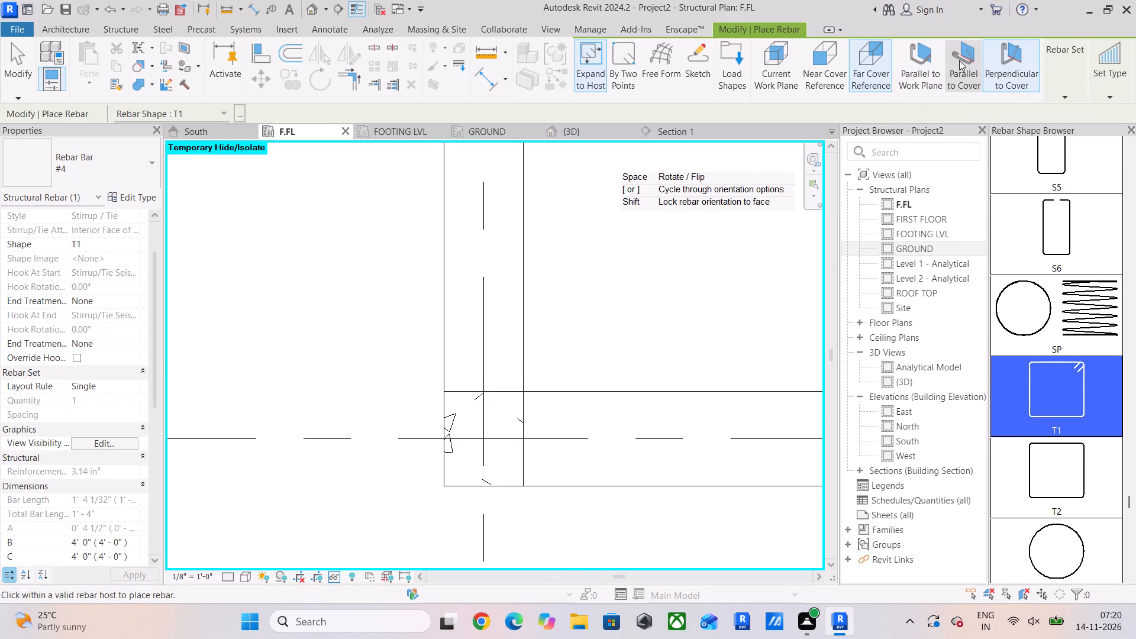
click(921, 67)
drag(780, 72, 773, 79)
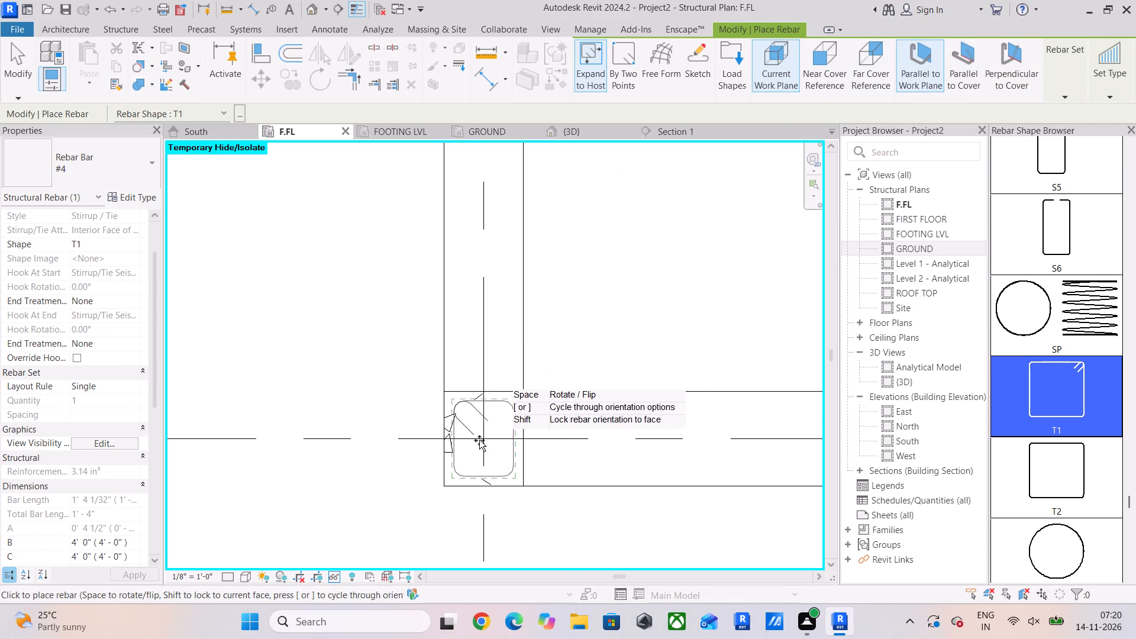
scroll(467, 430, up, 3)
middle_drag(467, 430, 404, 292)
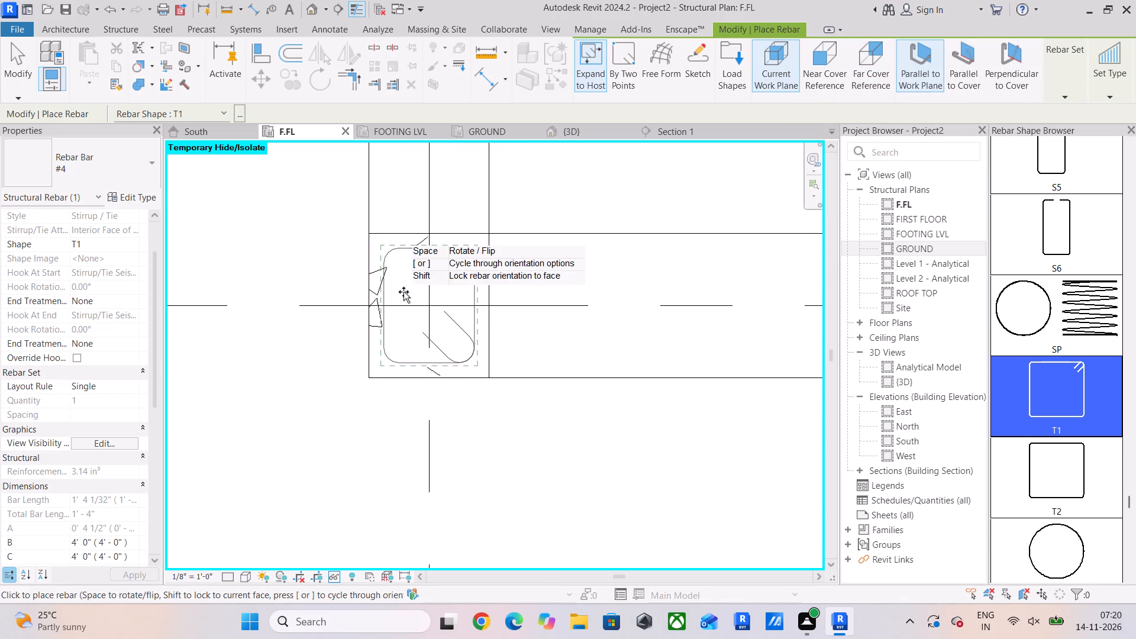
click(434, 276)
Set the F.FL plan's detail level to Fine and leave rebar placement.
click(224, 582)
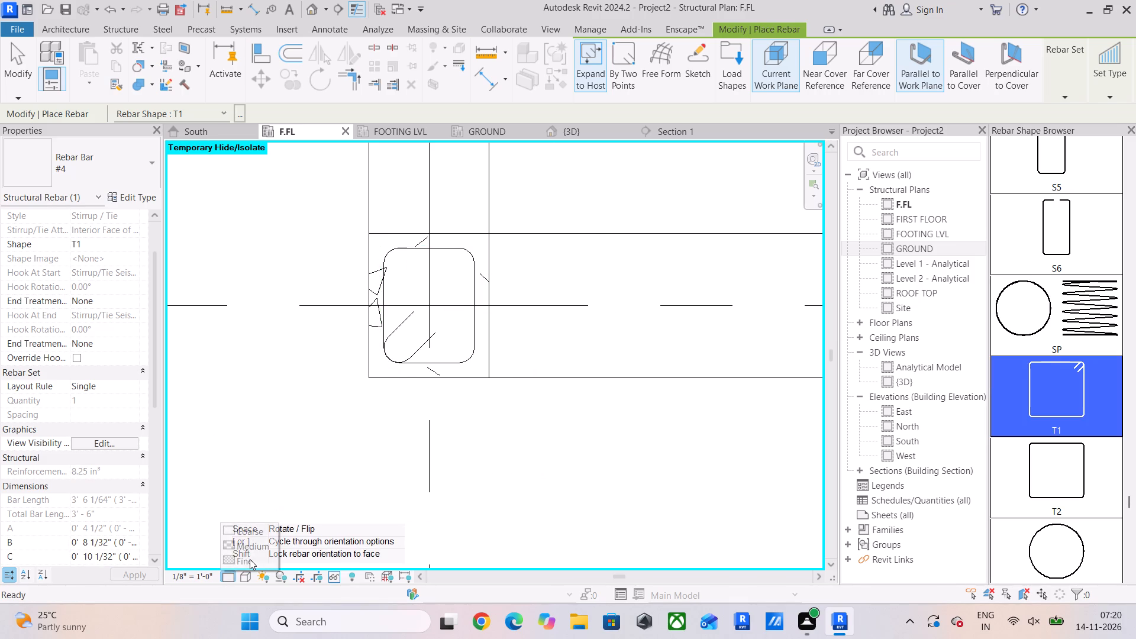
click(250, 559)
scroll(424, 267, up, 2)
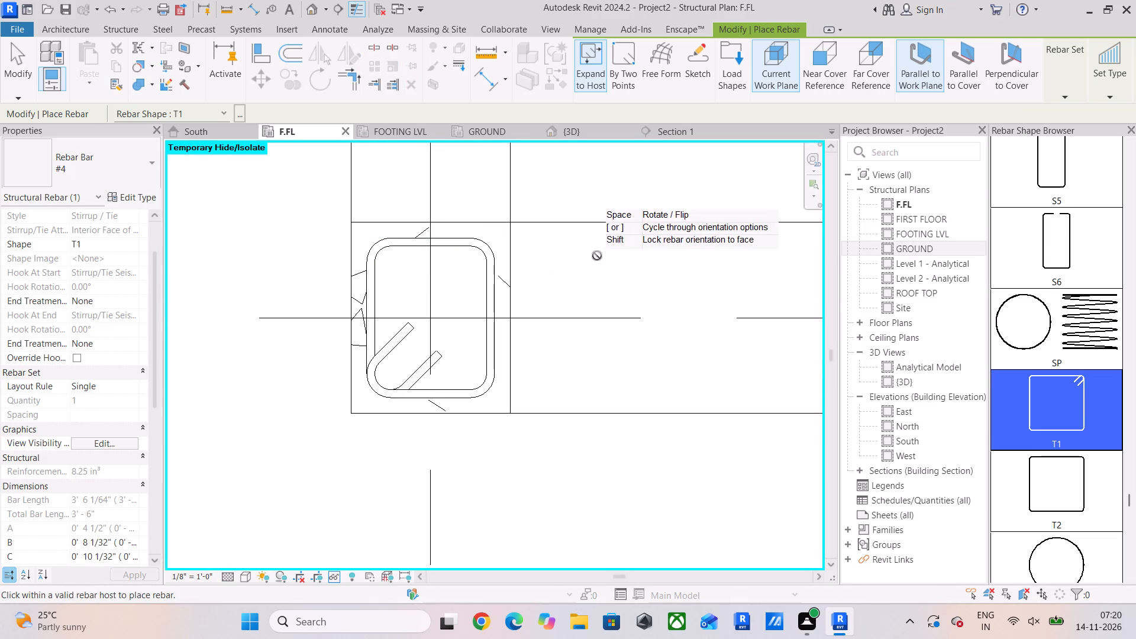
scroll(597, 256, down, 5)
click(11, 59)
Create a similar rebar from the stirrup as #4 shape 00, Perpendicular to Cover, placed inside the stirrup's lower-left corner.
scroll(508, 231, up, 4)
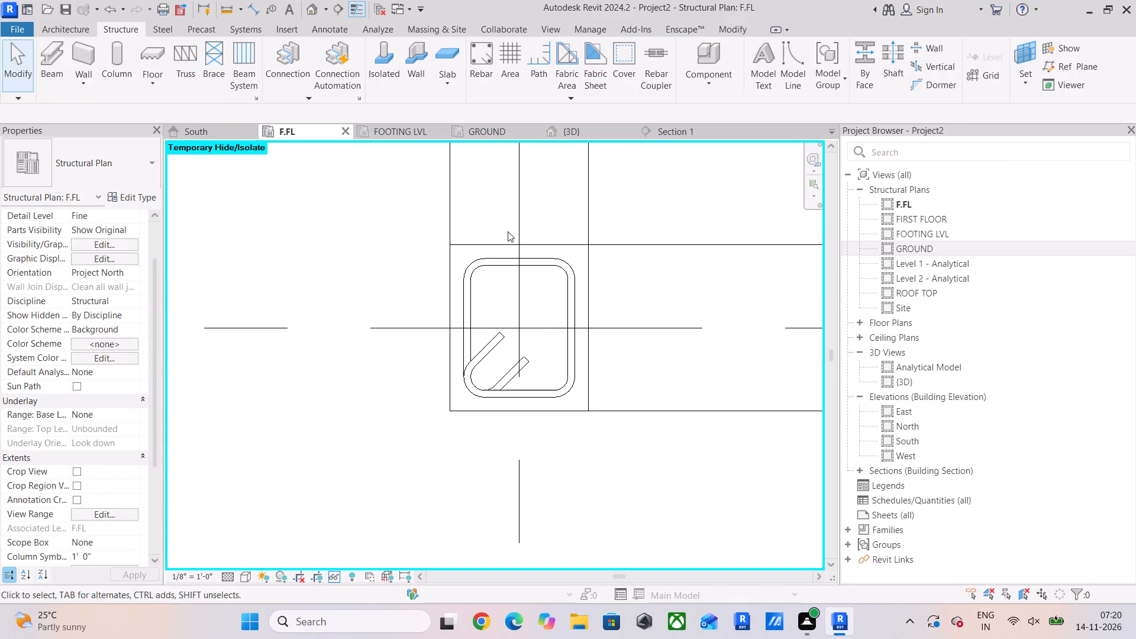
middle_drag(520, 281, 494, 282)
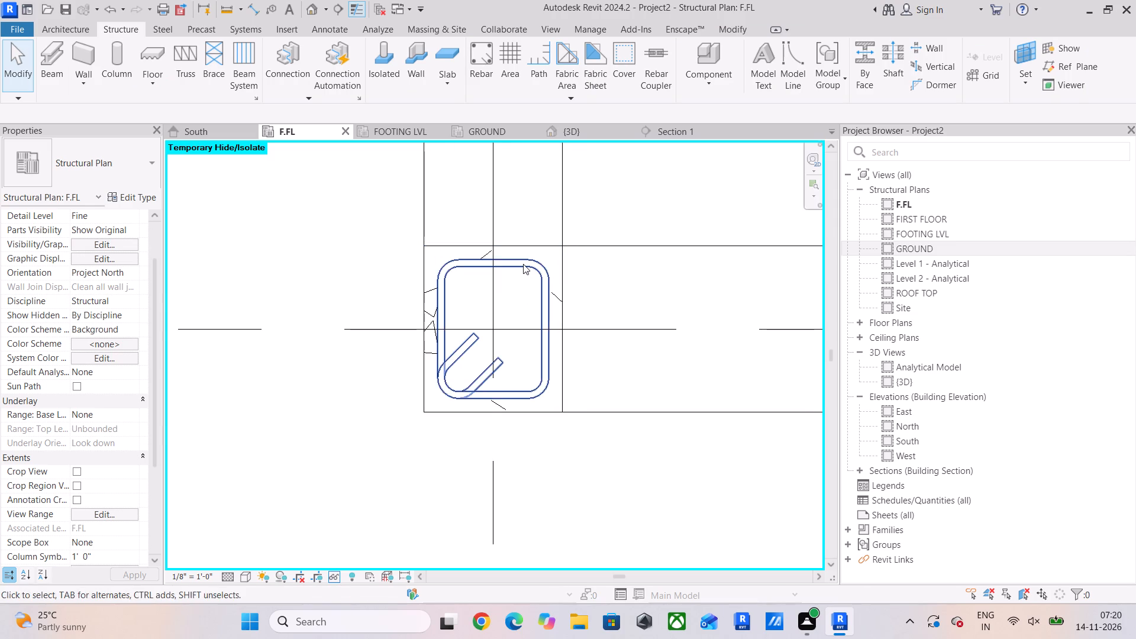
click(523, 264)
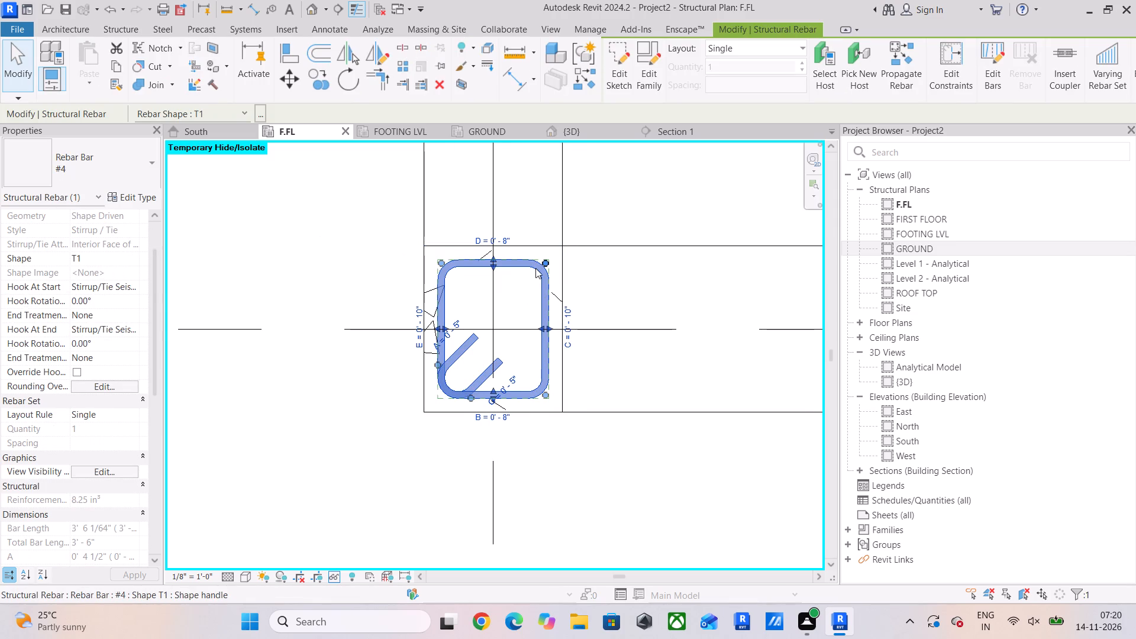
scroll(635, 314, down, 3)
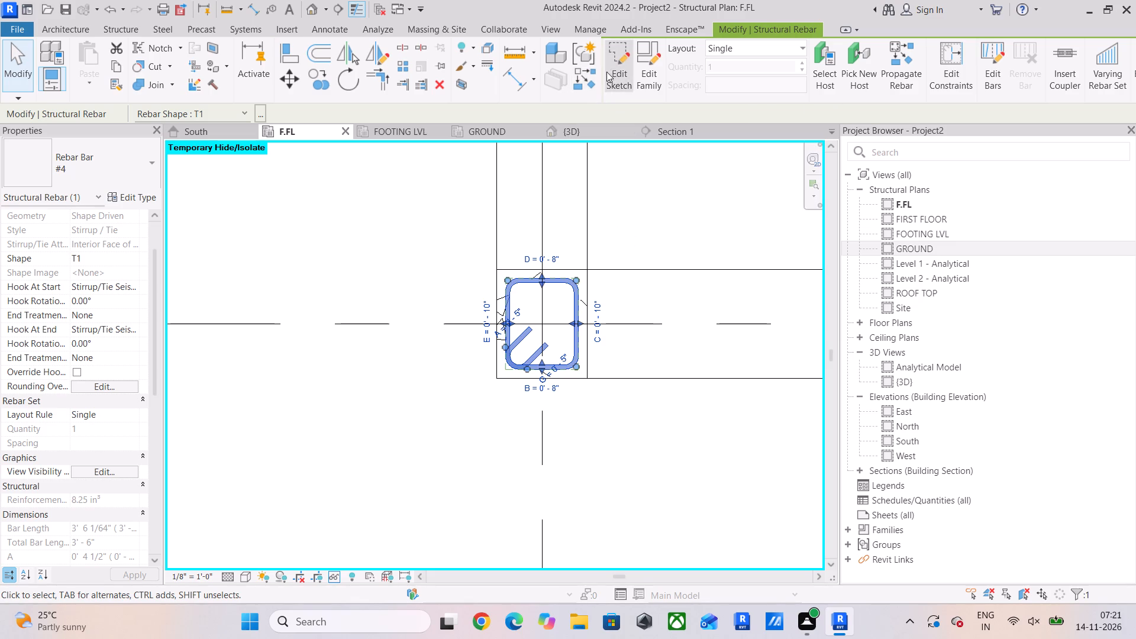
click(579, 74)
scroll(1093, 293, up, 4)
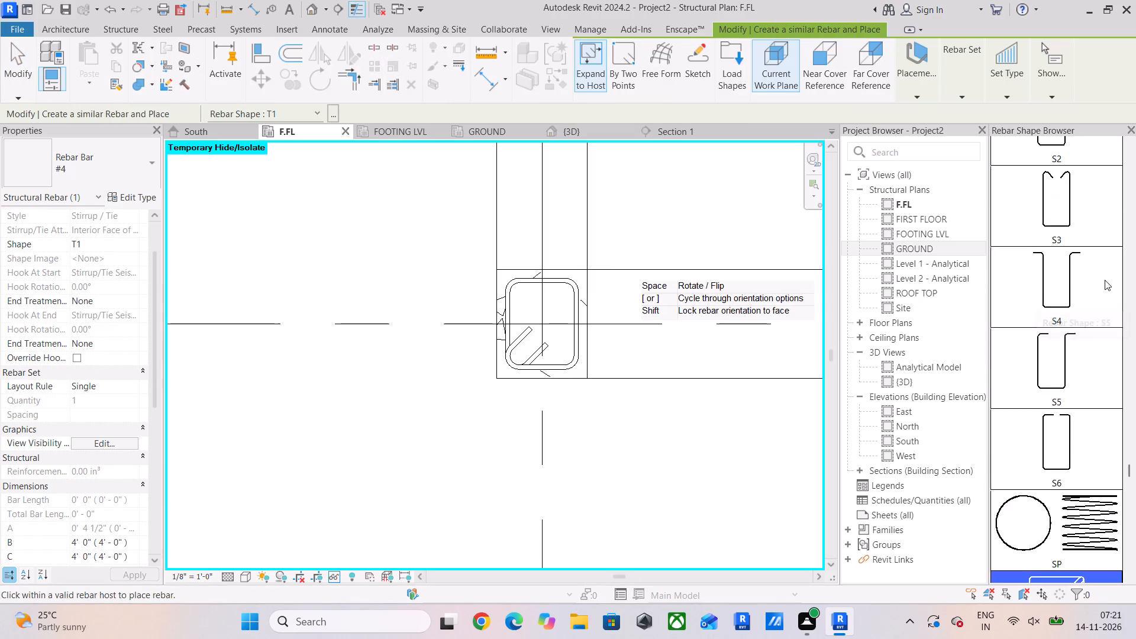
scroll(1105, 280, up, 16)
scroll(1105, 280, up, 20)
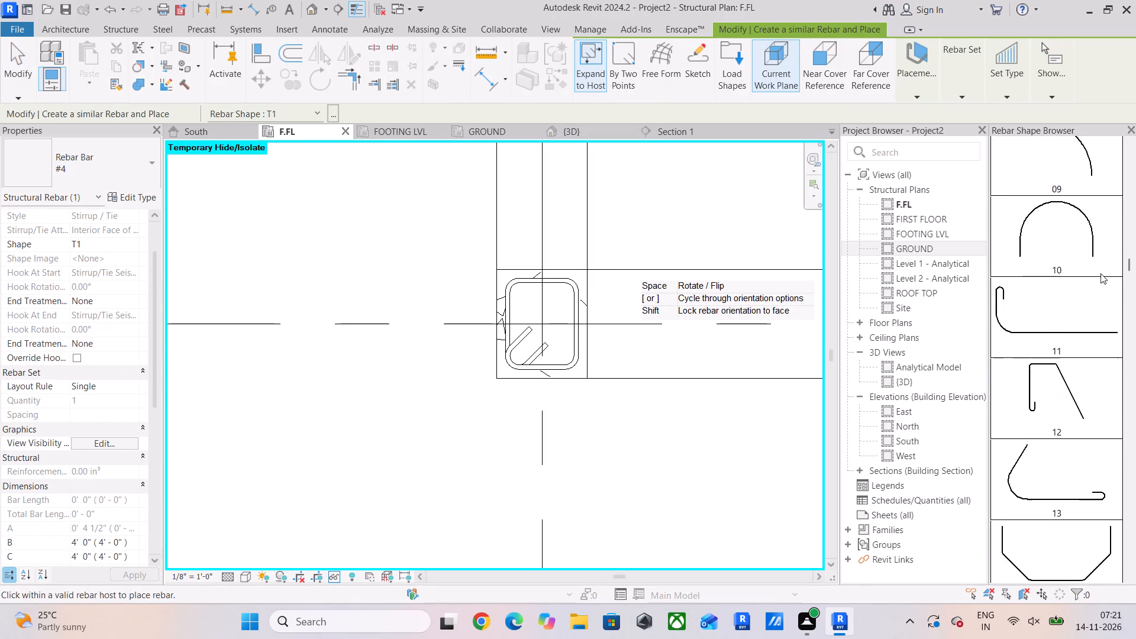
scroll(1100, 273, up, 20)
scroll(1100, 273, up, 4)
click(1051, 155)
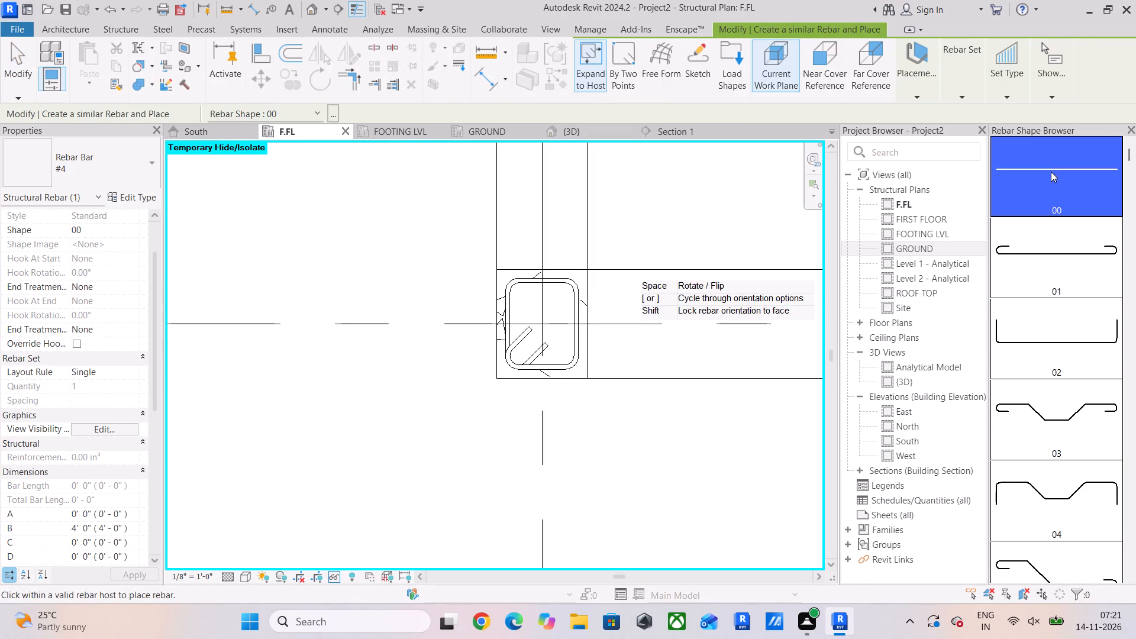
scroll(497, 313, up, 6)
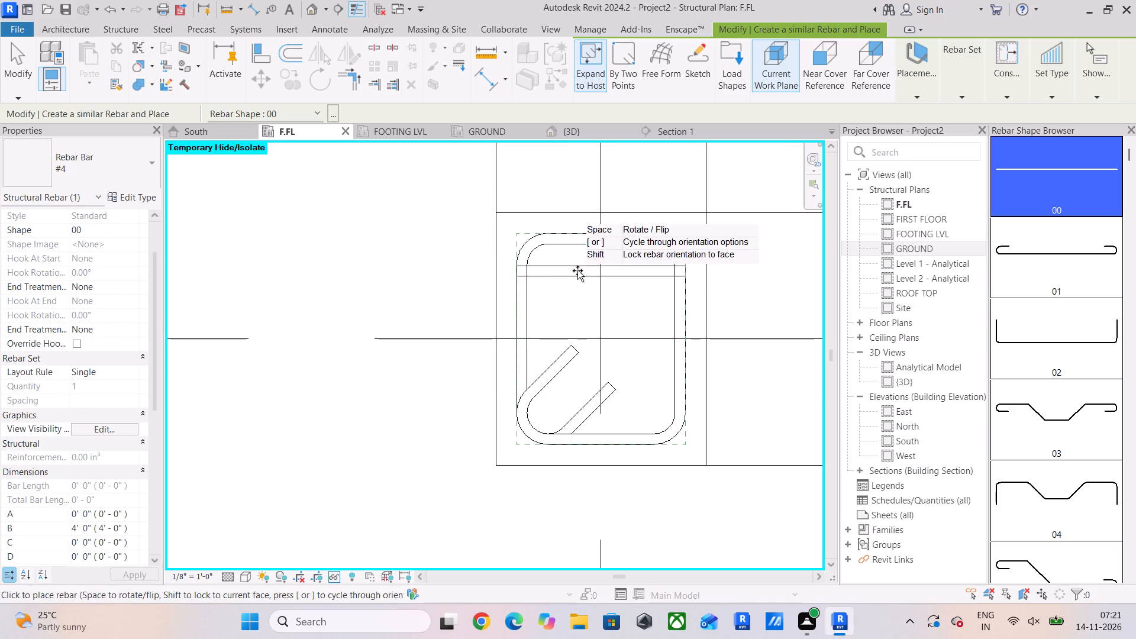
click(918, 89)
click(1014, 133)
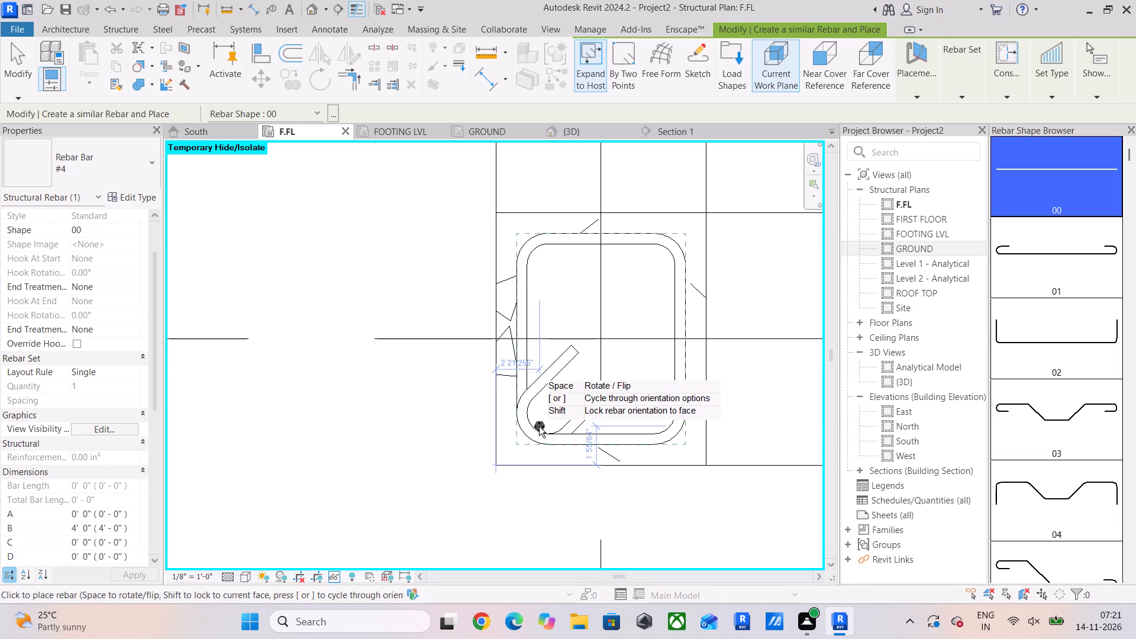
scroll(539, 427, up, 4)
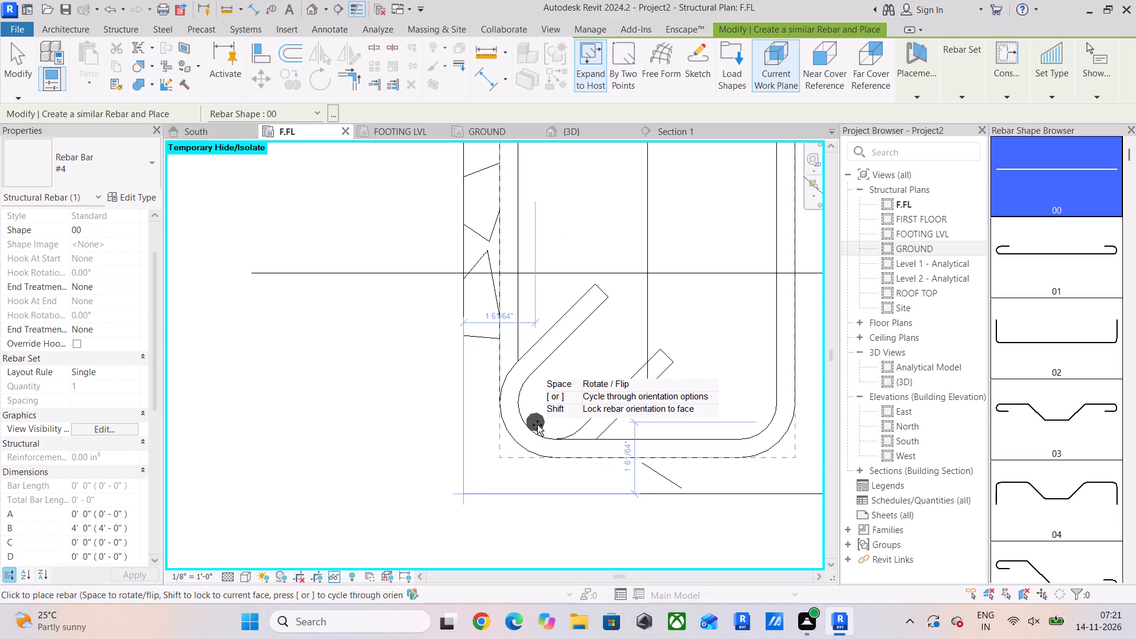
click(537, 425)
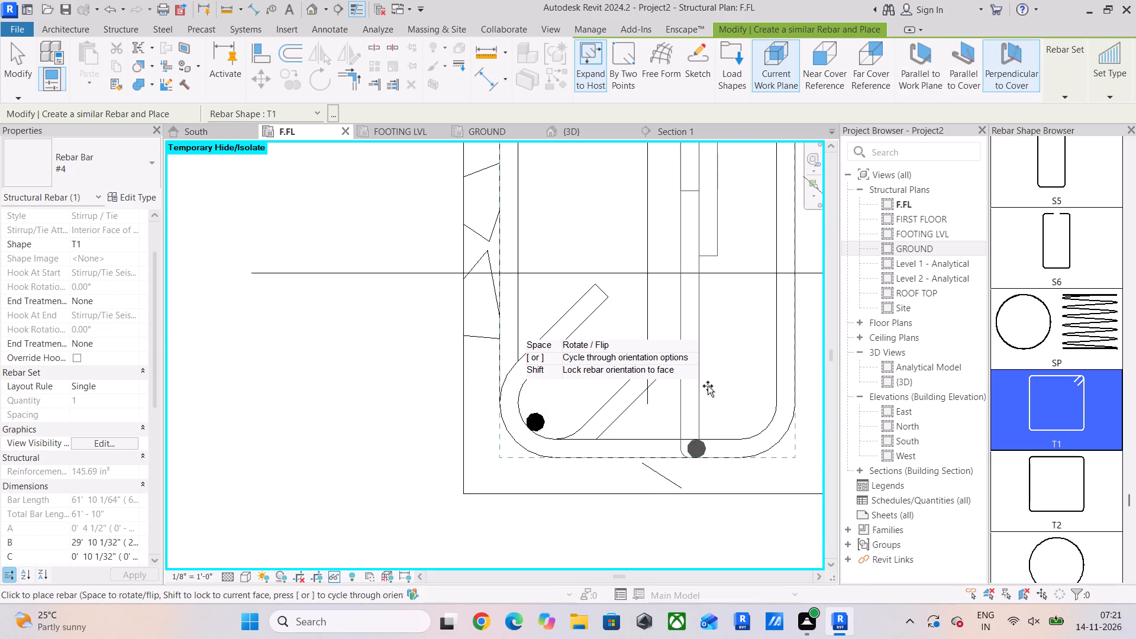
key(Escape)
key(Escape)
Mirror a copy of the longitudinal bar about the column's vertical centre line to the stirrup's lower-right corner.
click(540, 416)
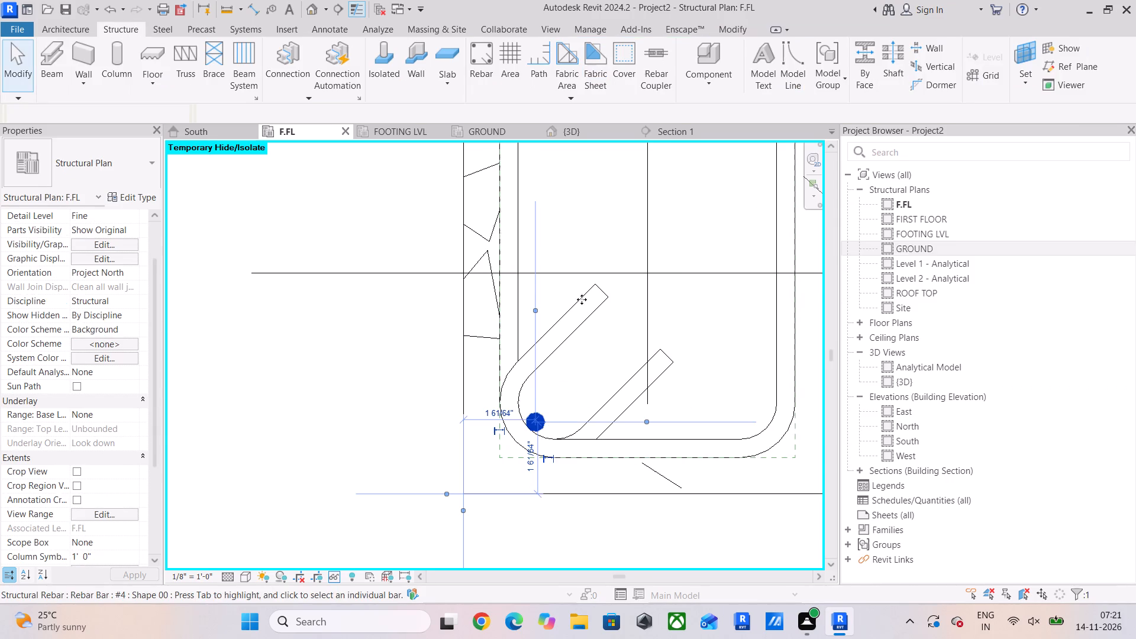
click(364, 52)
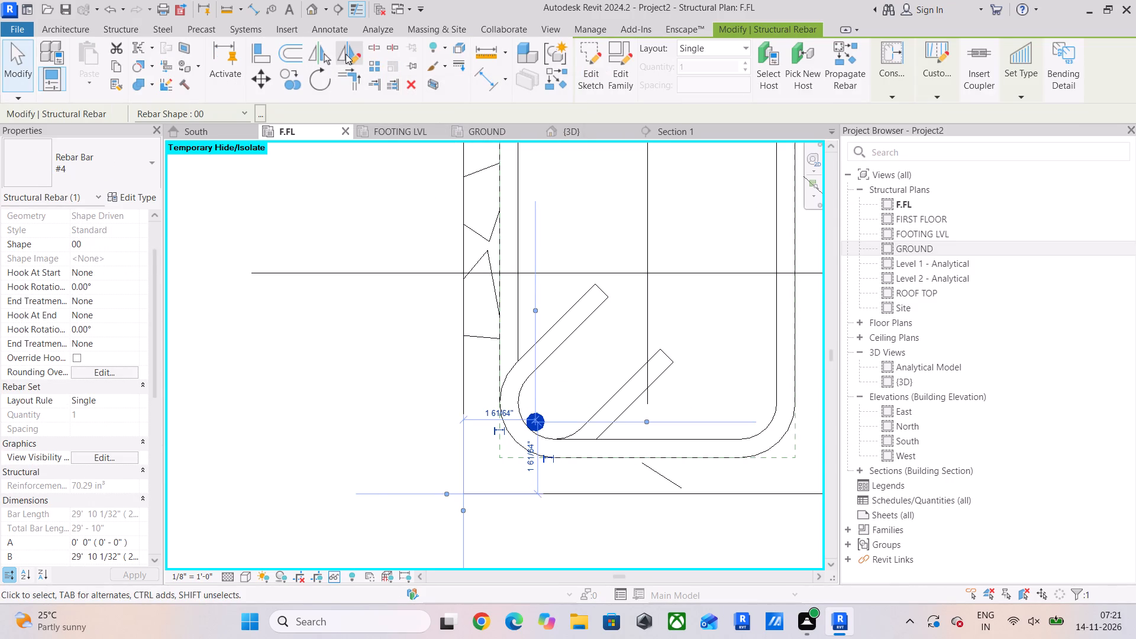
click(346, 54)
scroll(719, 461, up, 3)
click(620, 430)
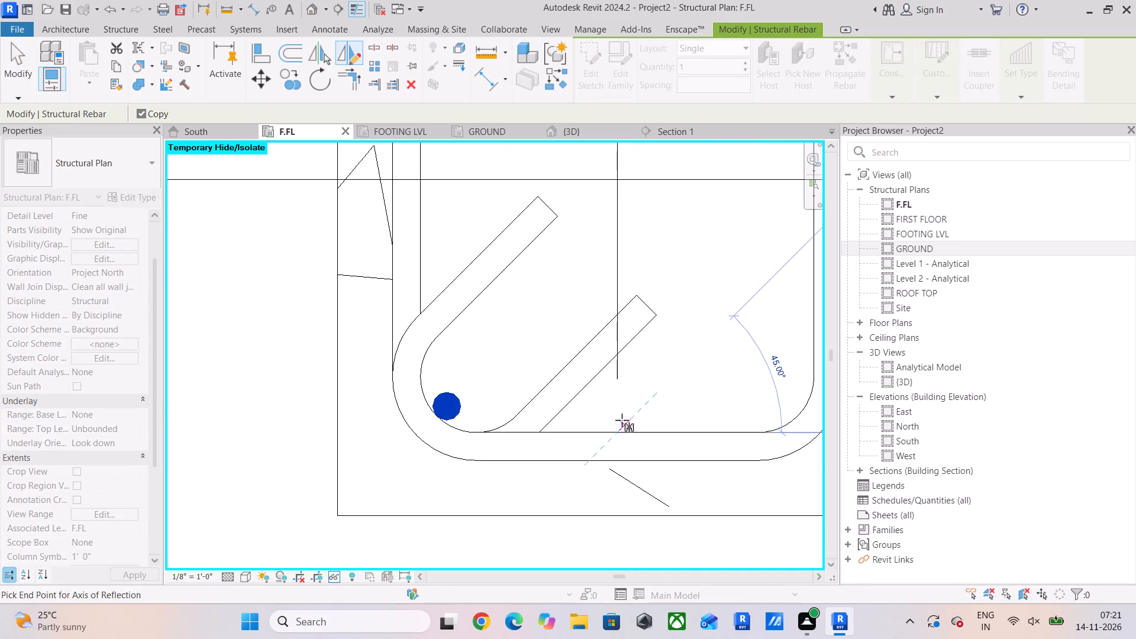
click(624, 396)
scroll(624, 396, down, 4)
key(Escape)
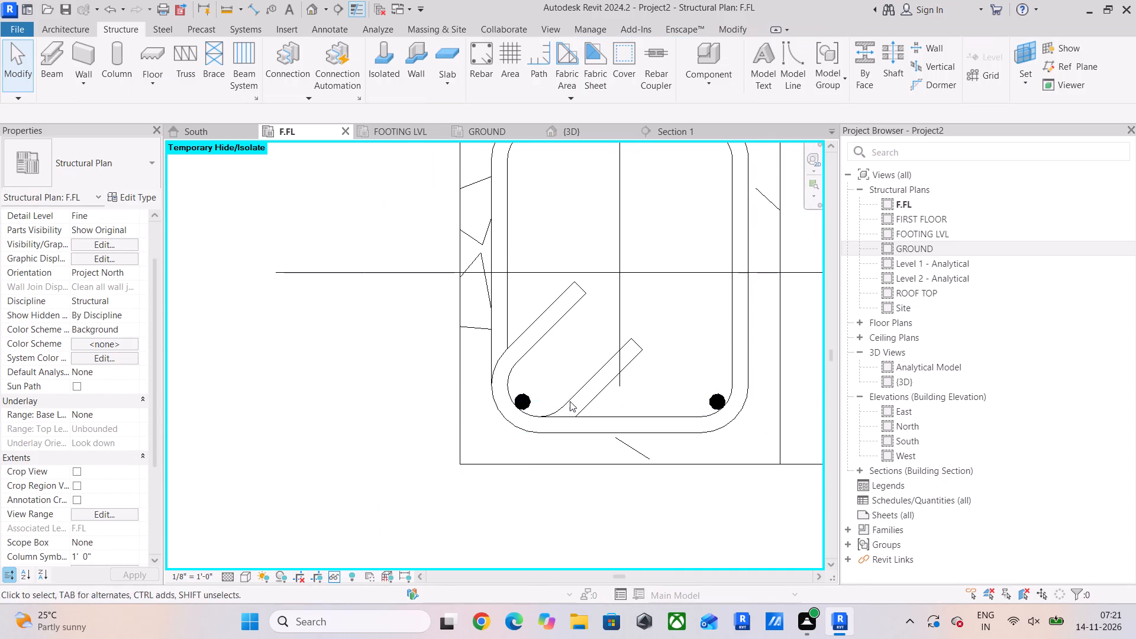
Mirror copies of the two lower longitudinal bars about the column's horizontal centre line to the stirrup's upper corners.
click(524, 399)
shift+click(709, 399)
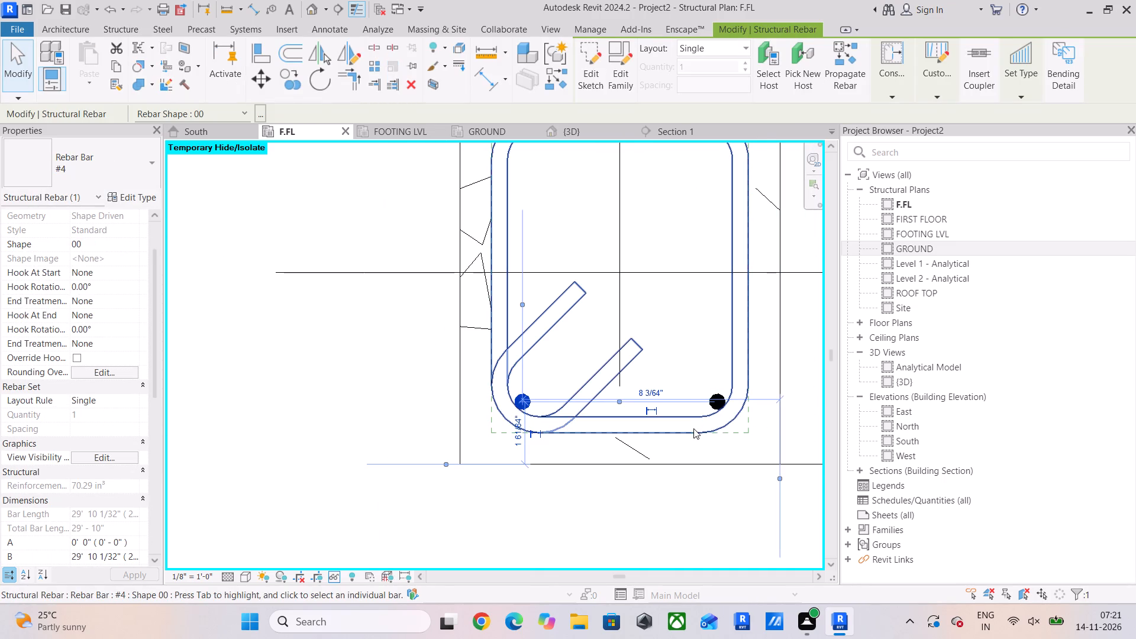
ctrl+click(711, 404)
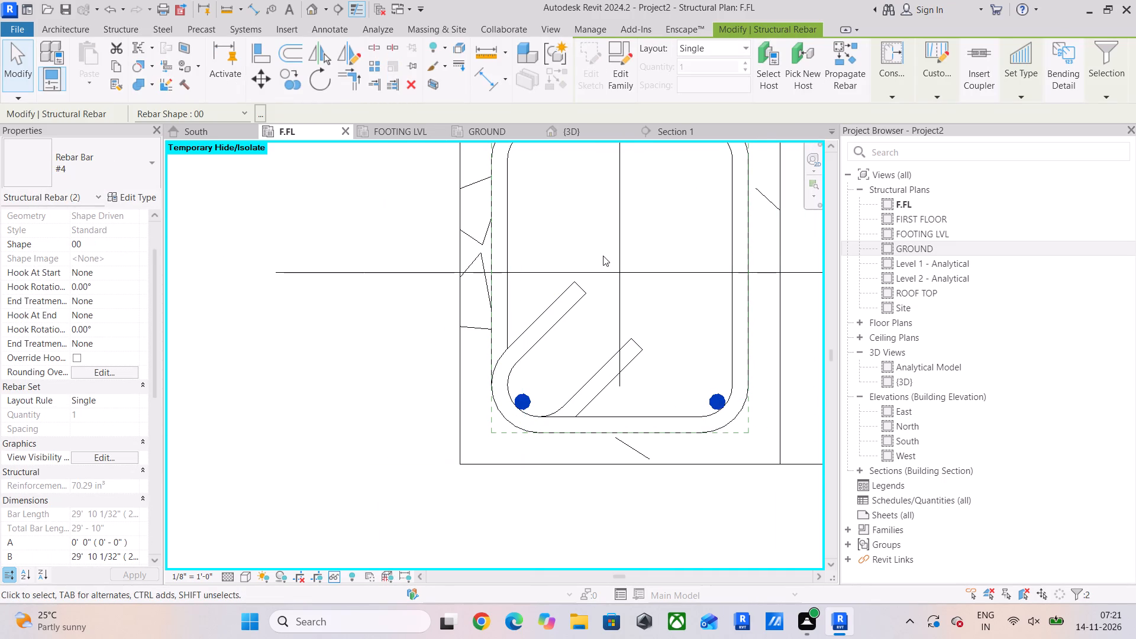
click(356, 53)
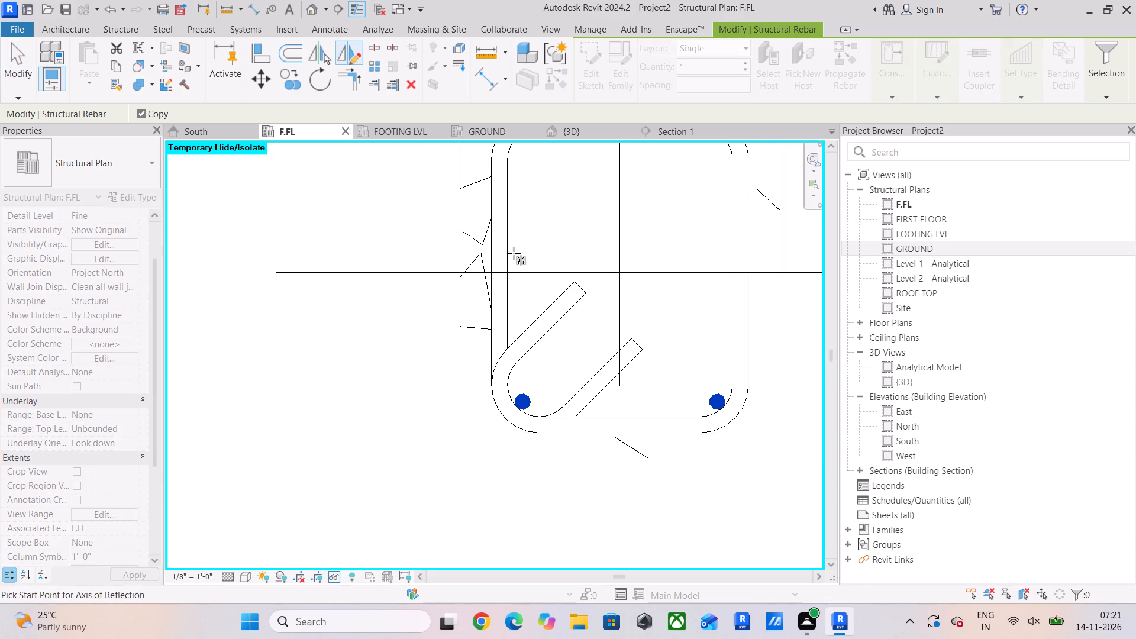
click(508, 270)
click(413, 272)
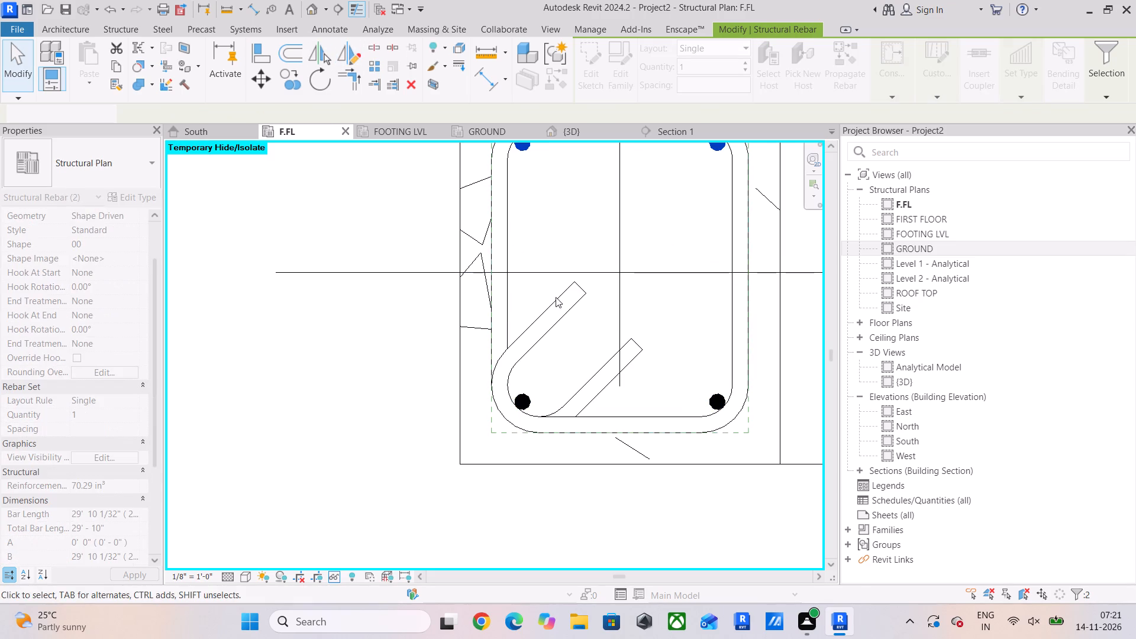
middle_drag(561, 296, 509, 412)
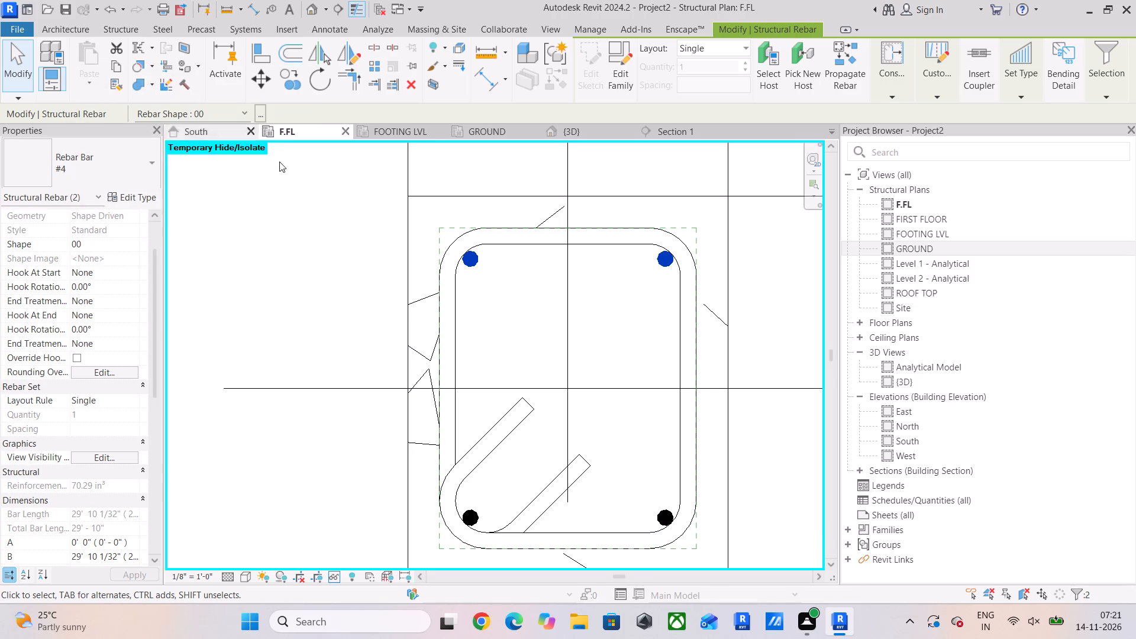
Copy the two upper longitudinal bars straight down onto grid line 4 at the column's mid-depth, and finish copying.
click(292, 83)
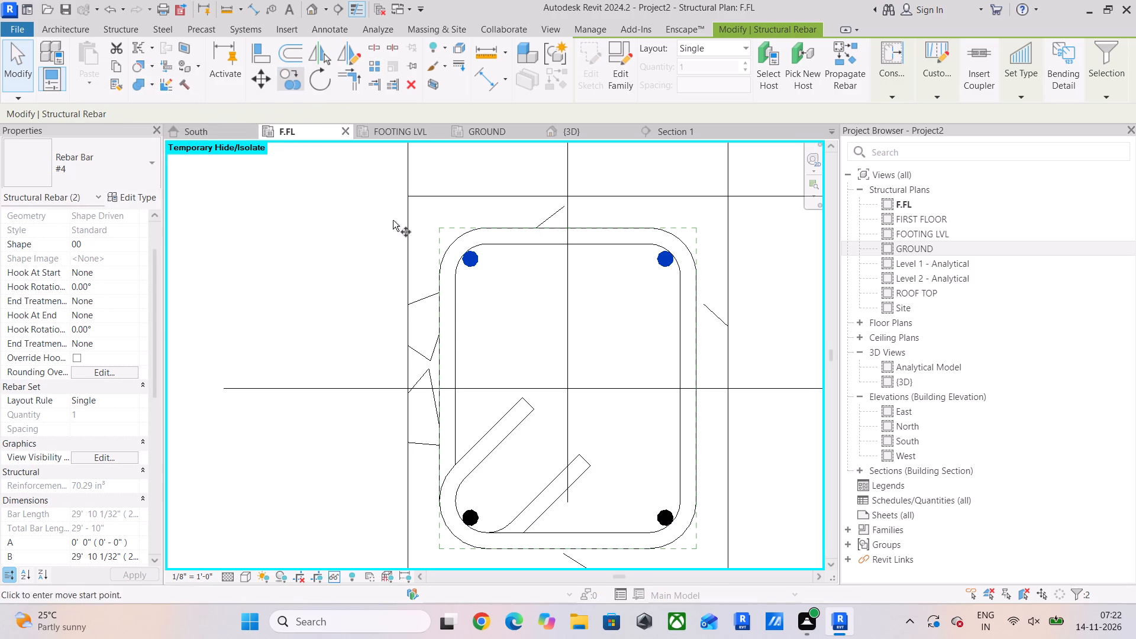
click(469, 256)
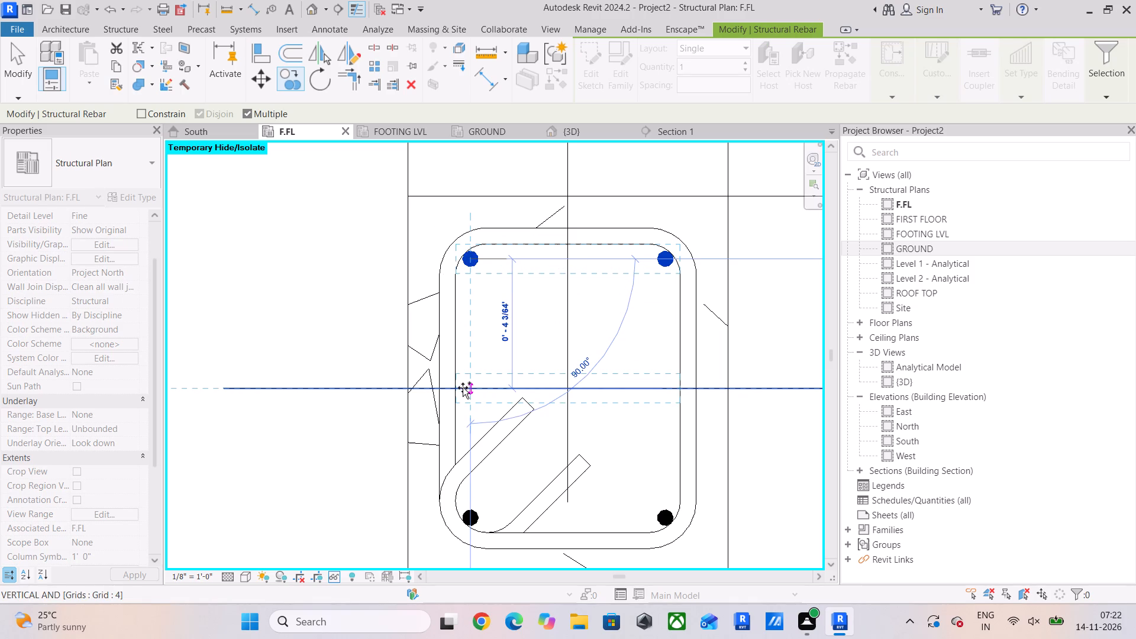
click(467, 388)
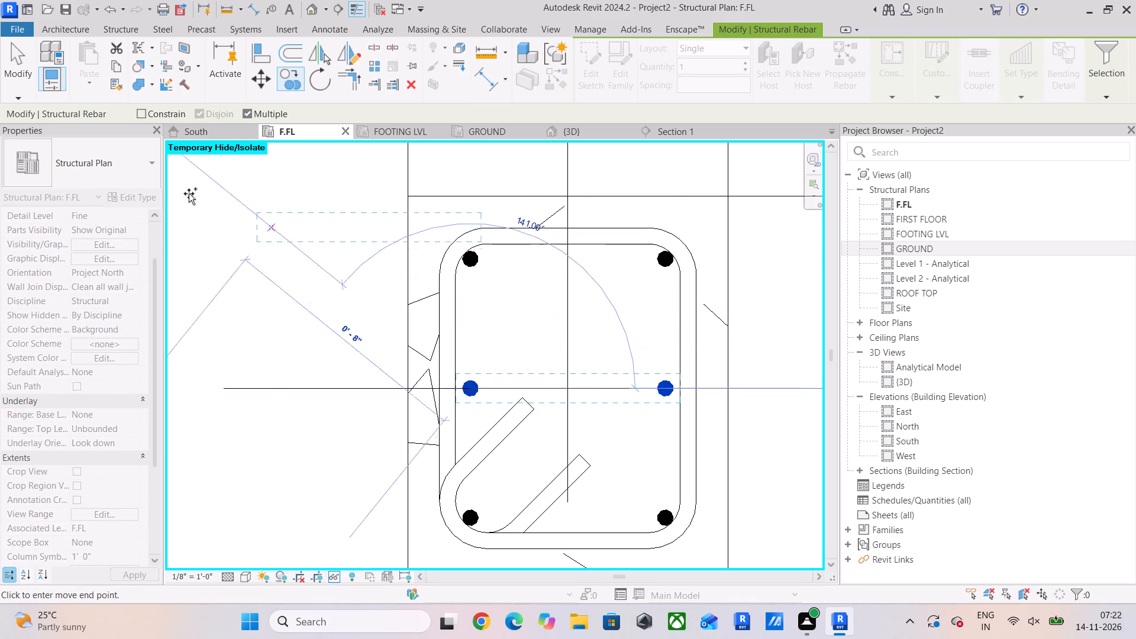
click(24, 69)
scroll(415, 372, down, 5)
middle_drag(459, 364, 359, 371)
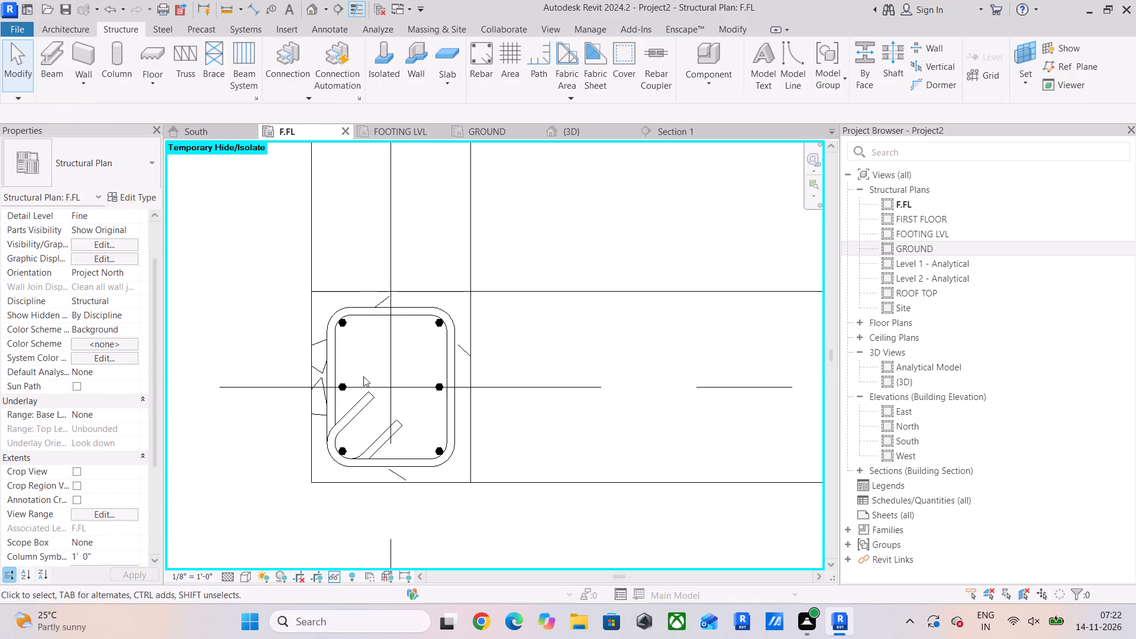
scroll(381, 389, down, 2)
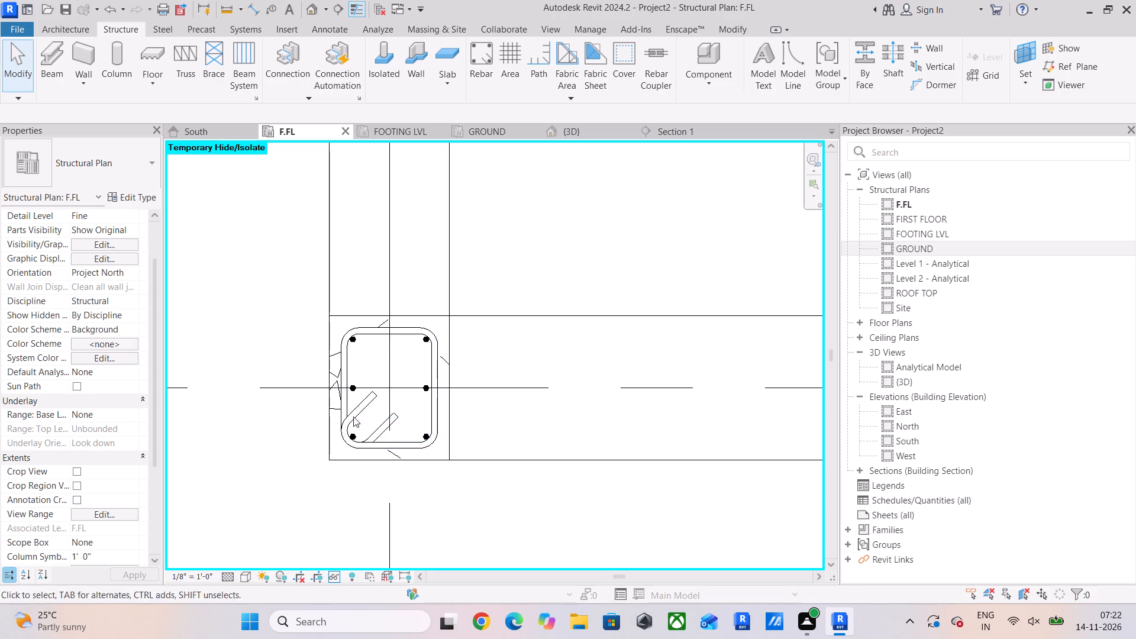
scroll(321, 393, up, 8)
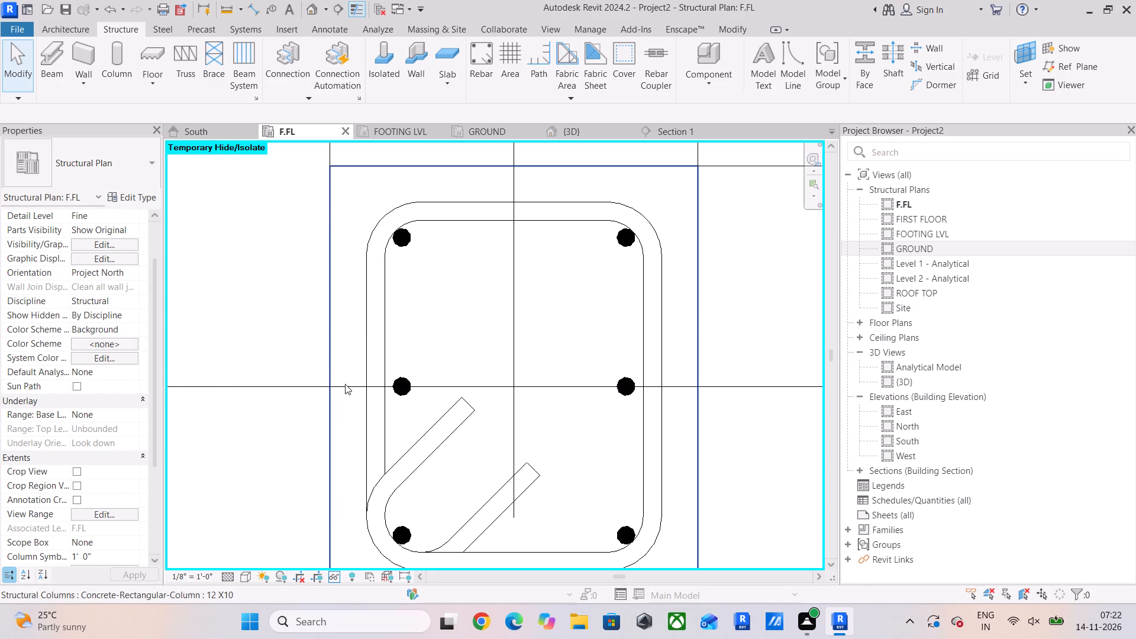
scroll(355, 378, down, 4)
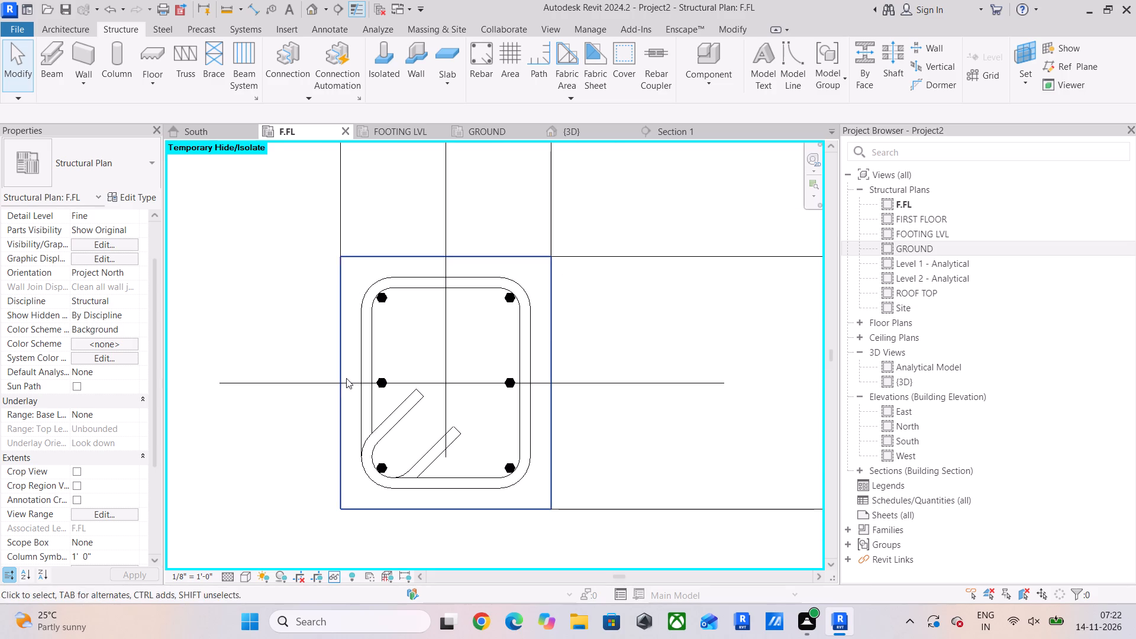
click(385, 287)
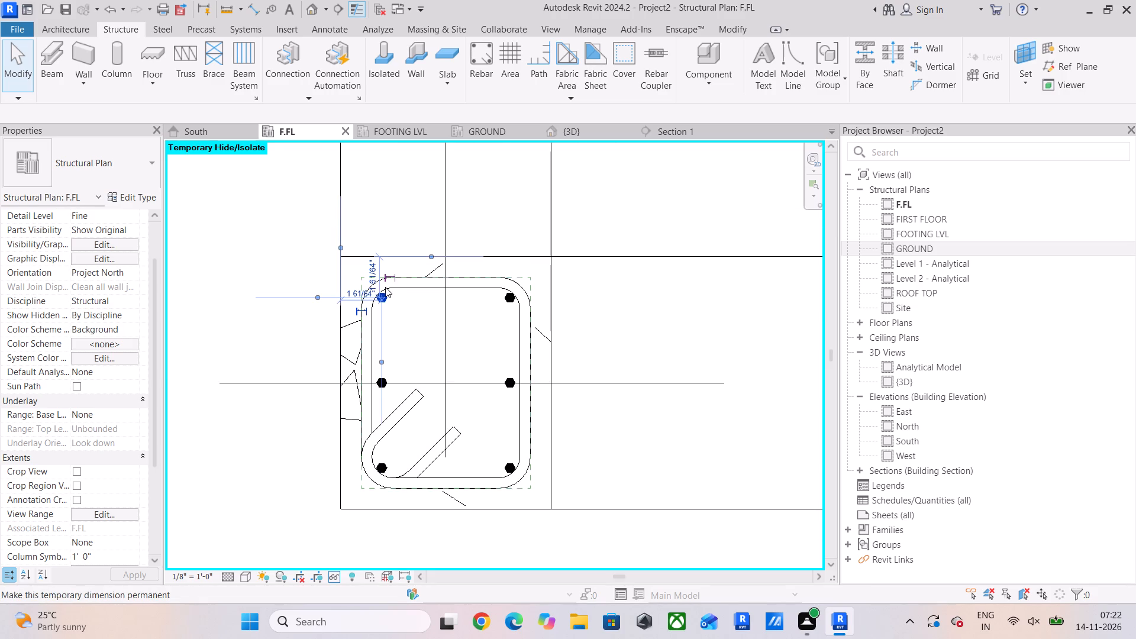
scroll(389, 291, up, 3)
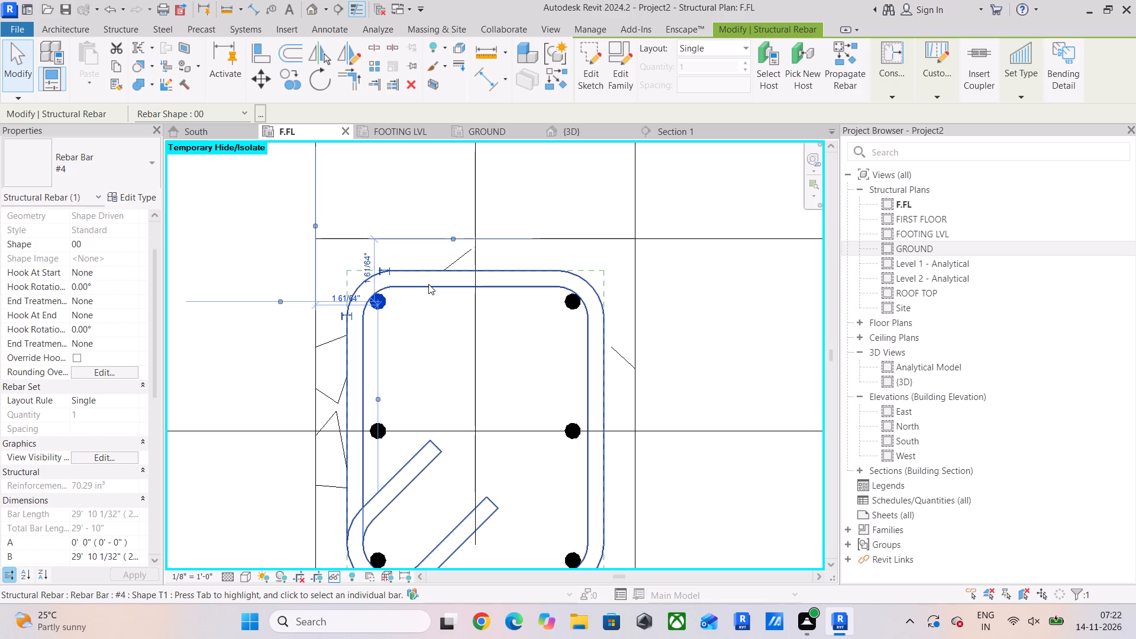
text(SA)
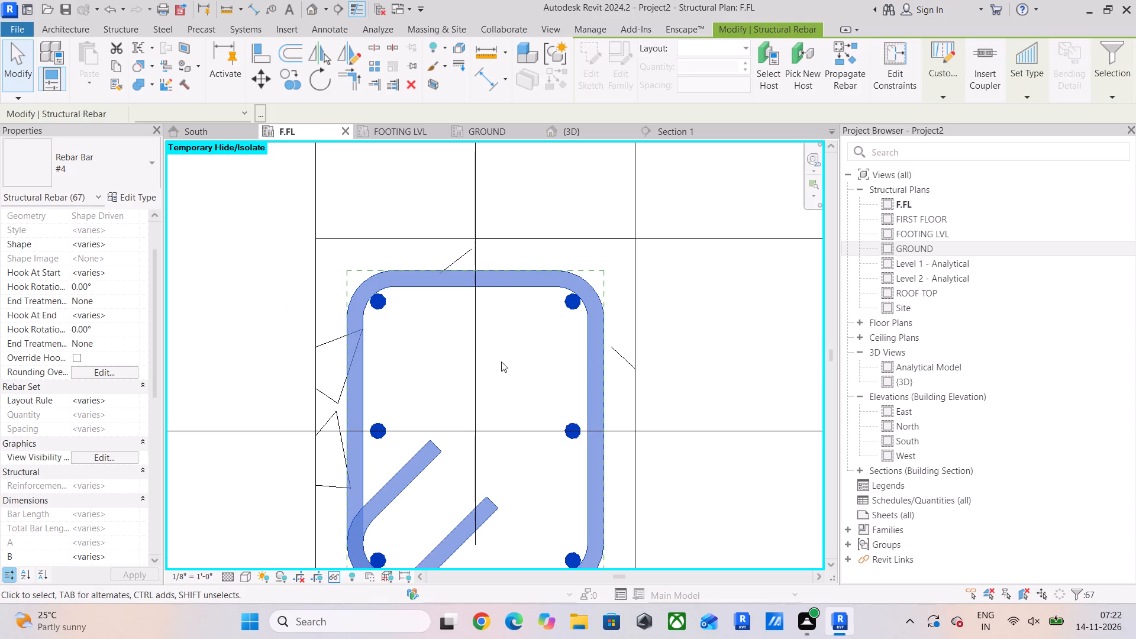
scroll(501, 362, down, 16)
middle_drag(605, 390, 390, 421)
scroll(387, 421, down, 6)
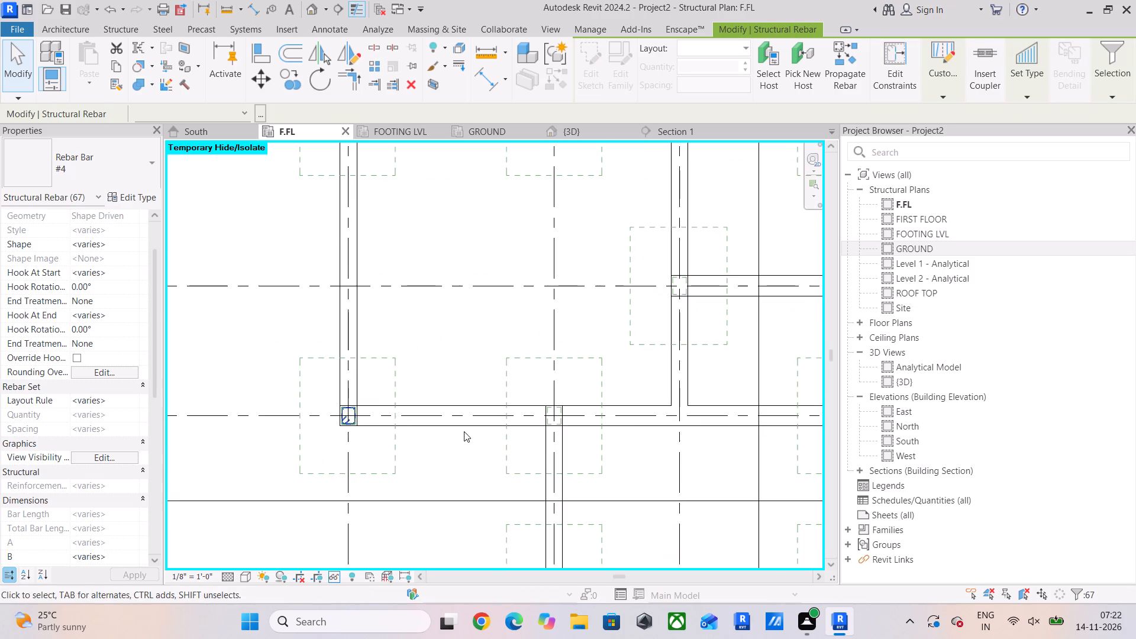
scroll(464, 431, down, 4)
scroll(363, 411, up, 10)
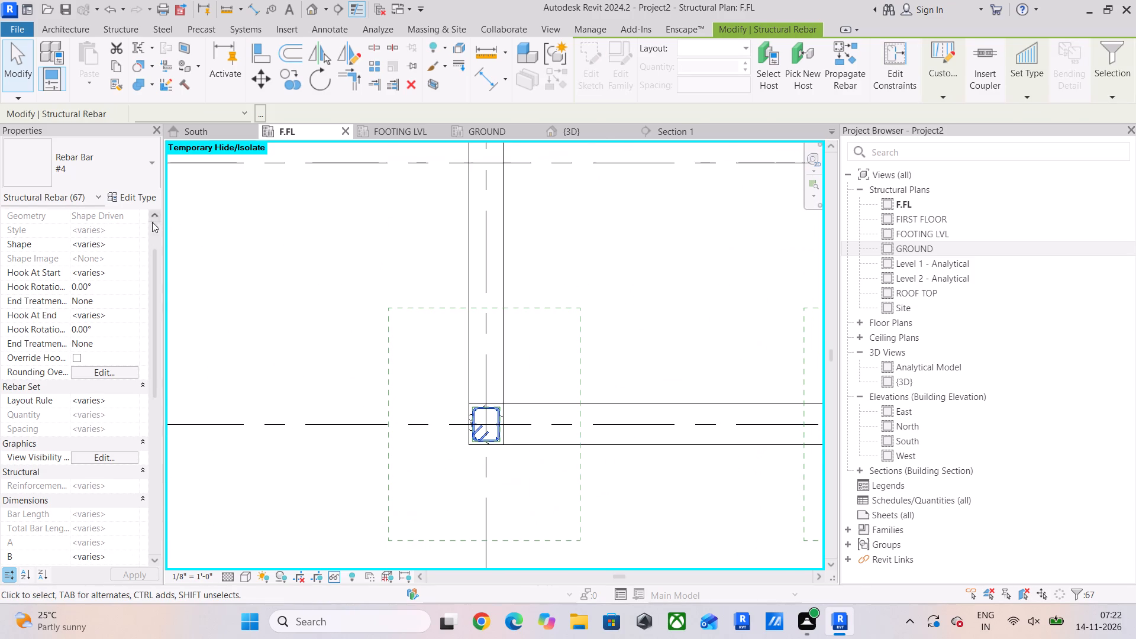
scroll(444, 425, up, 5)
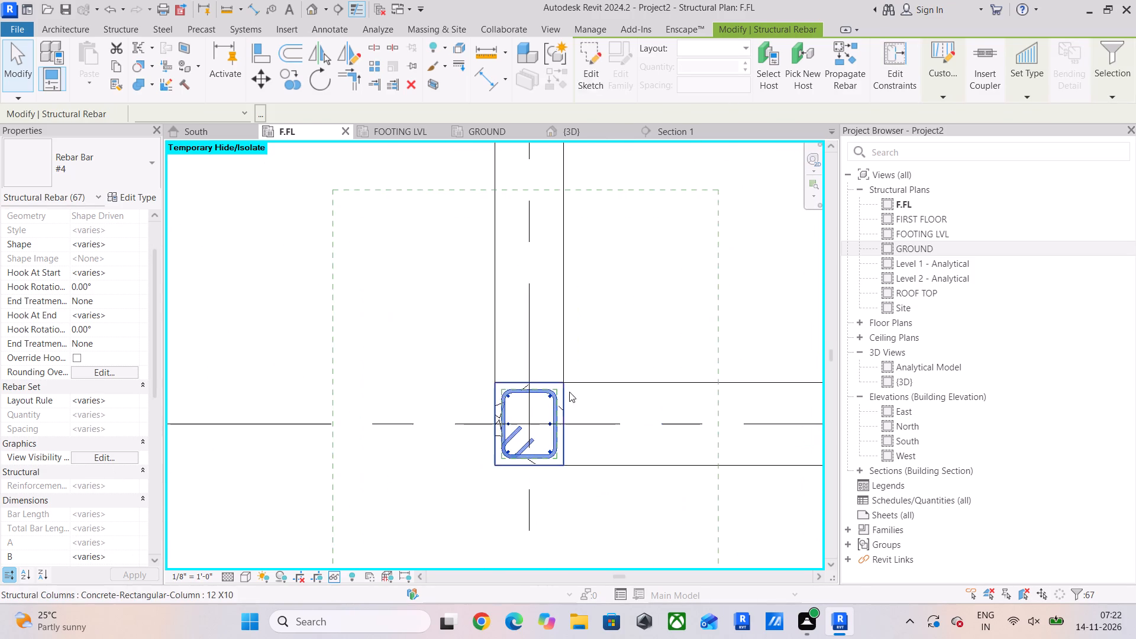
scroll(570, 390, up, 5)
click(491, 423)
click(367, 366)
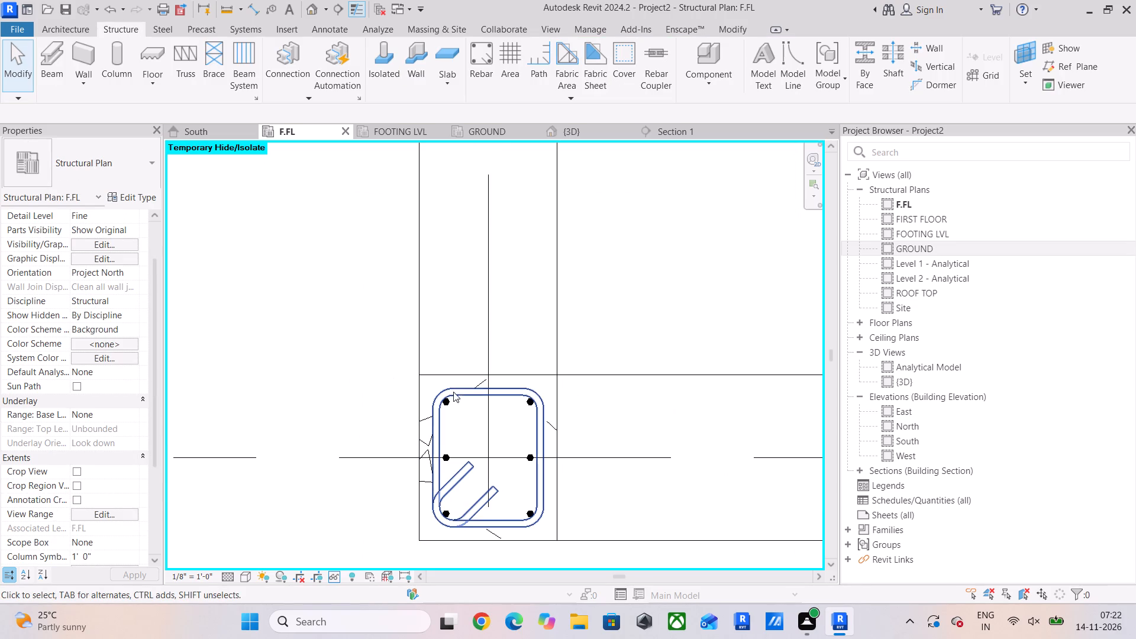
Set the column's T1 stirrup layout to Maximum Spacing with a spacing of 150 mm.
click(475, 393)
click(753, 49)
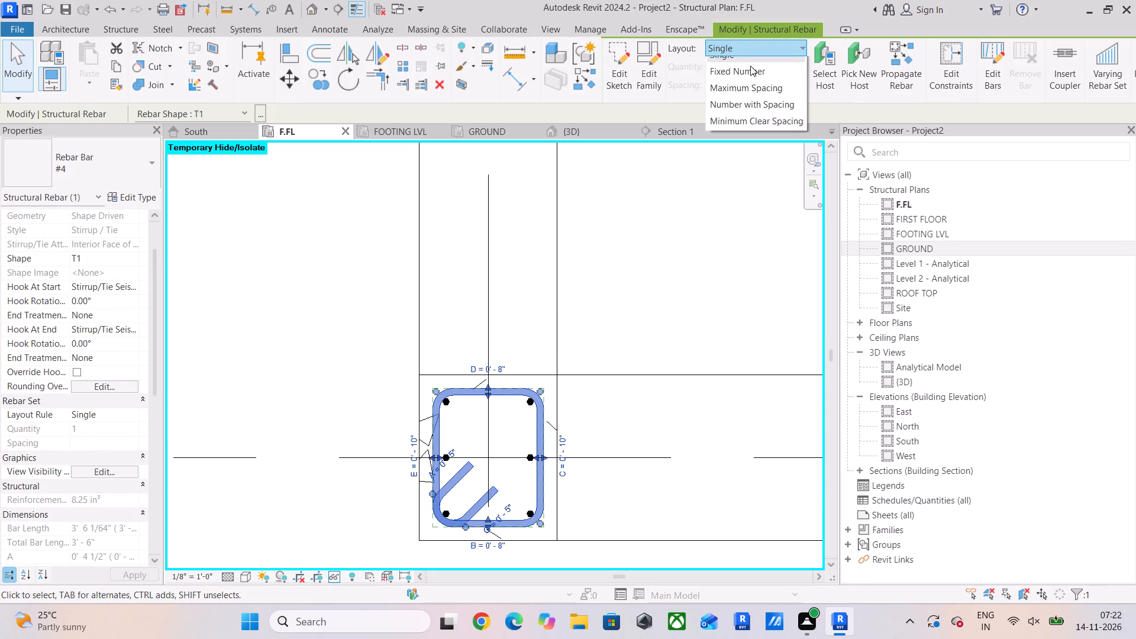
click(751, 98)
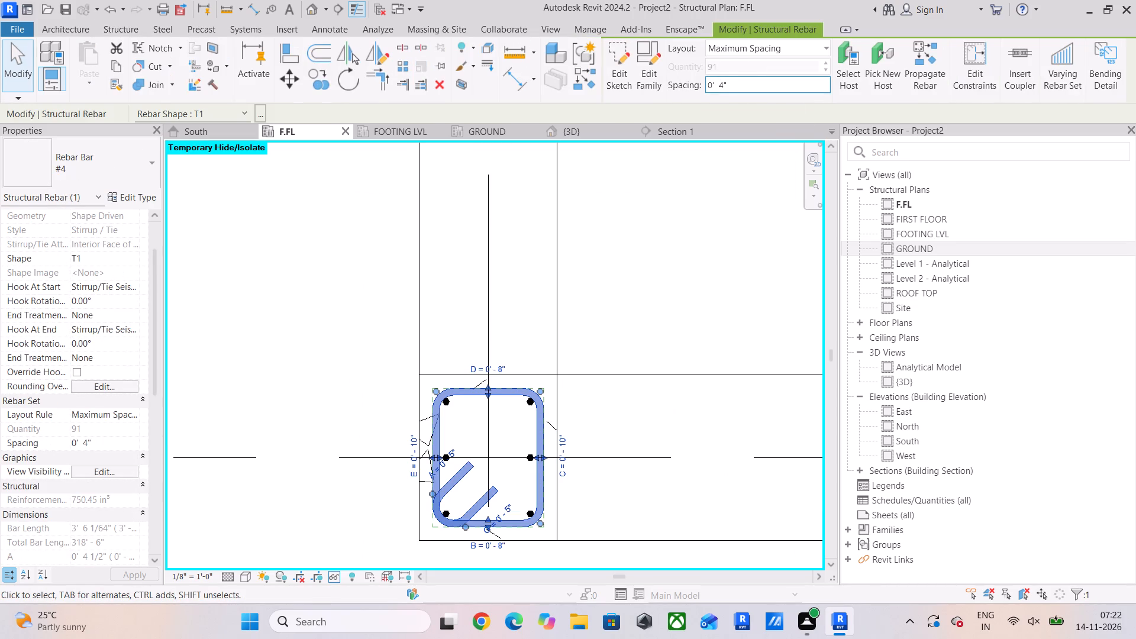
drag(751, 88, 683, 88)
text(150)
text(MM)
key(Return)
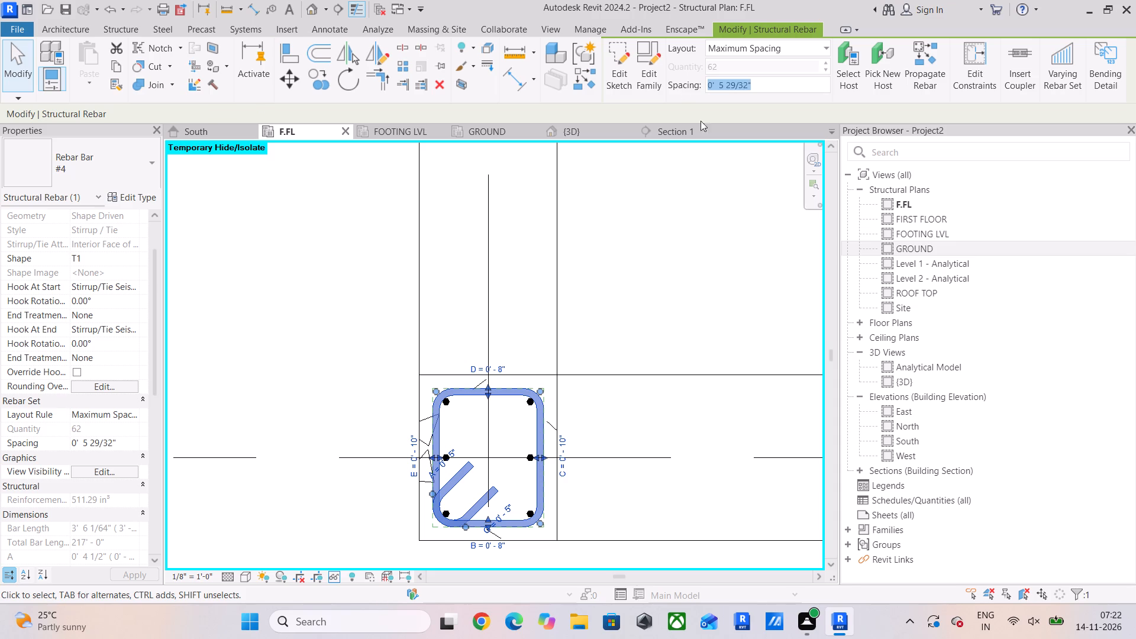
Select all #4 rebar instances and set them to show unobscured in the {3D} view.
scroll(482, 393, up, 5)
ctrl+click(415, 416)
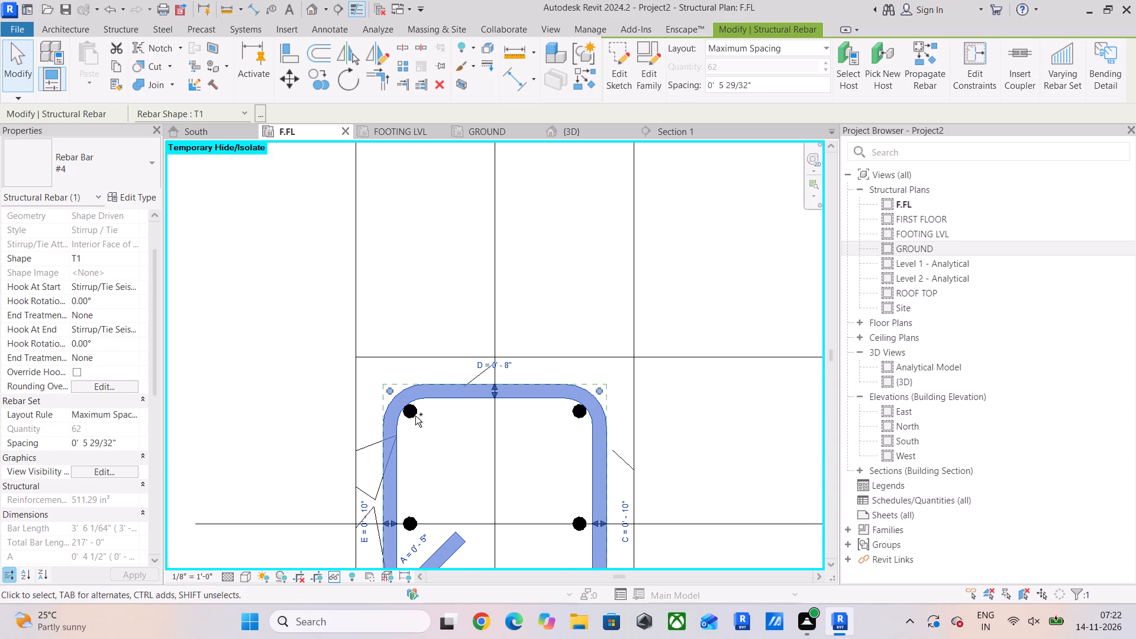
key(s)
key(a)
scroll(377, 409, down, 5)
middle_drag(376, 405, 376, 395)
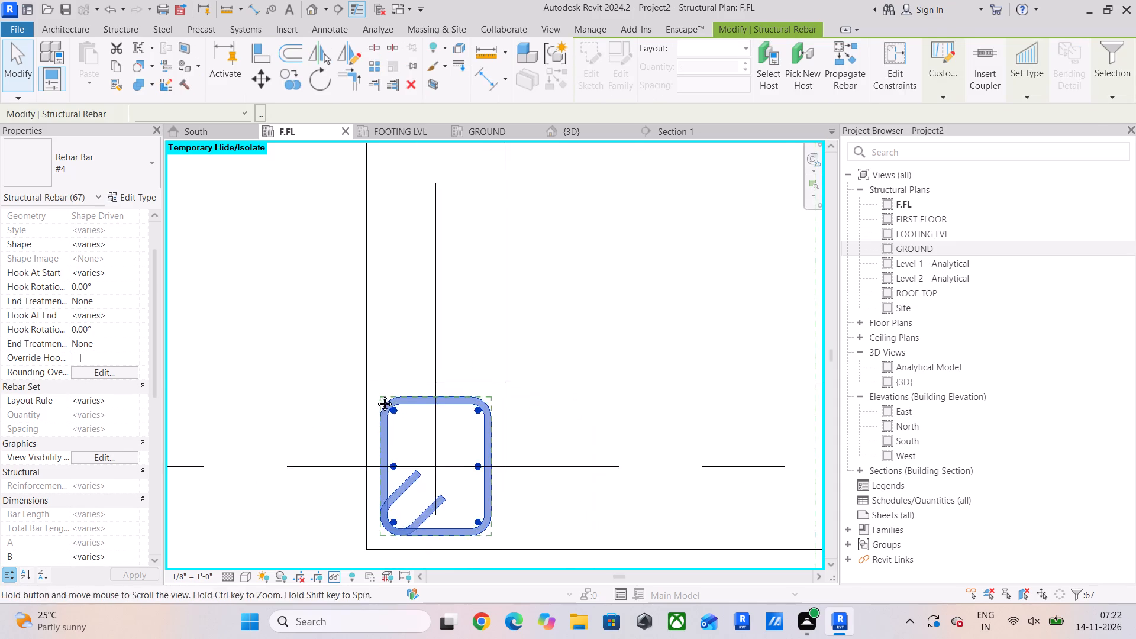
middle_drag(376, 395, 389, 246)
click(118, 460)
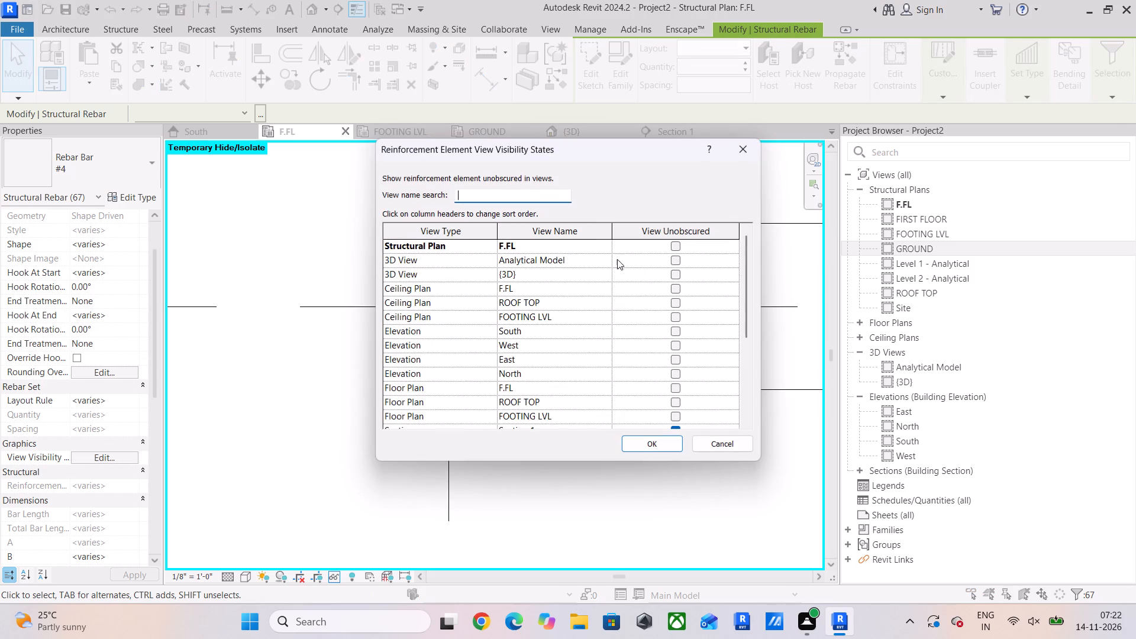
click(675, 273)
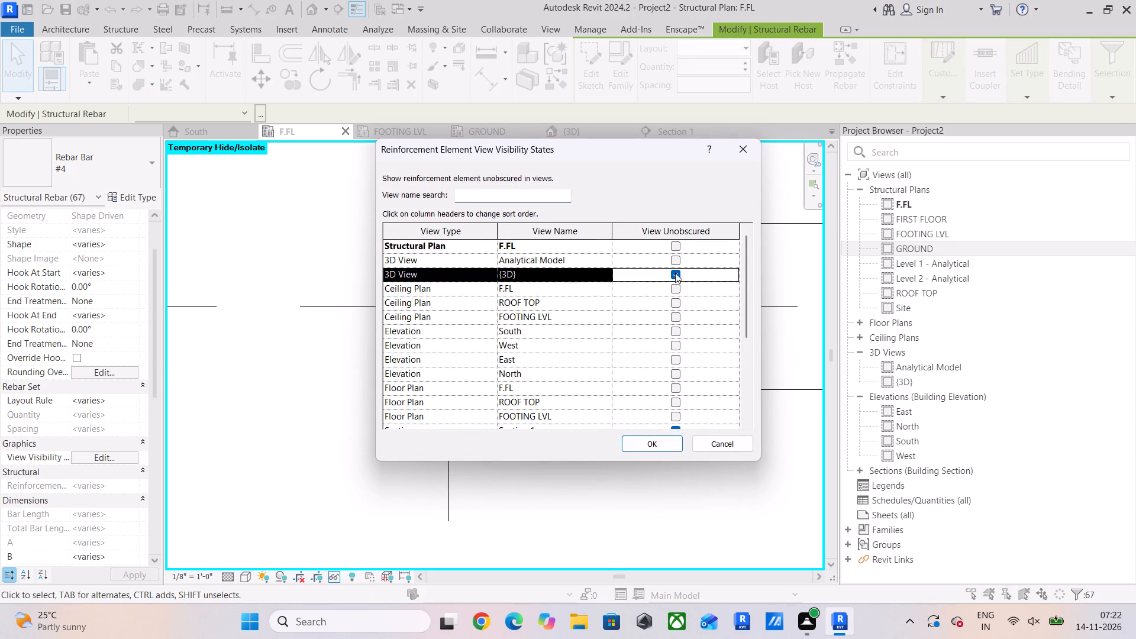
click(653, 444)
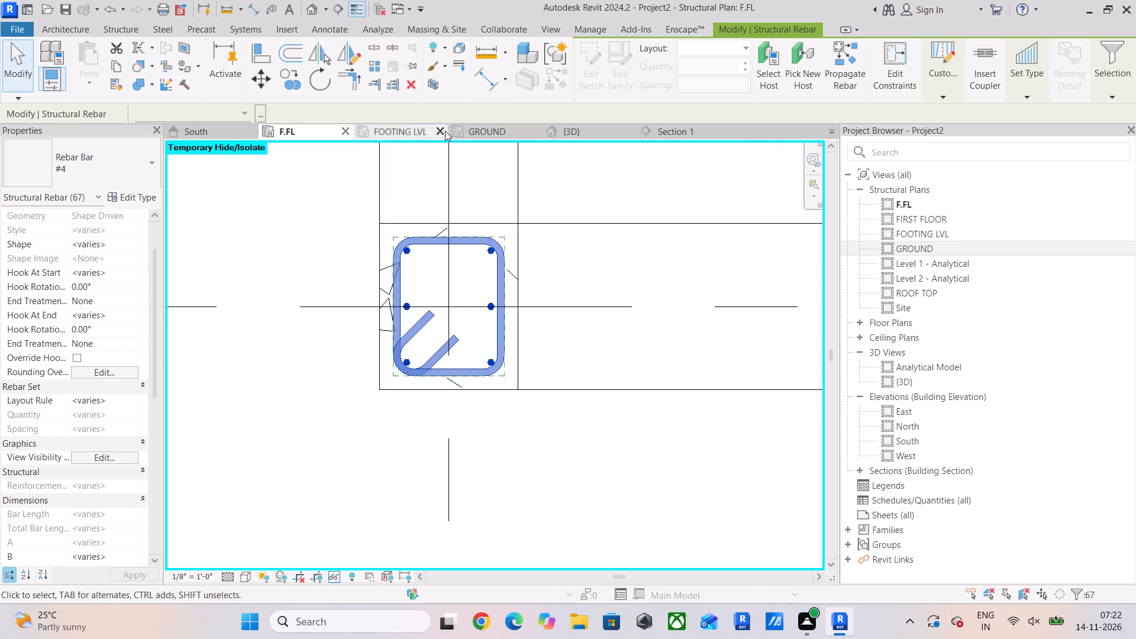
Examine the column stirrups and footing reinforcement from different sides in the {3D} view.
click(560, 134)
scroll(520, 351, down, 6)
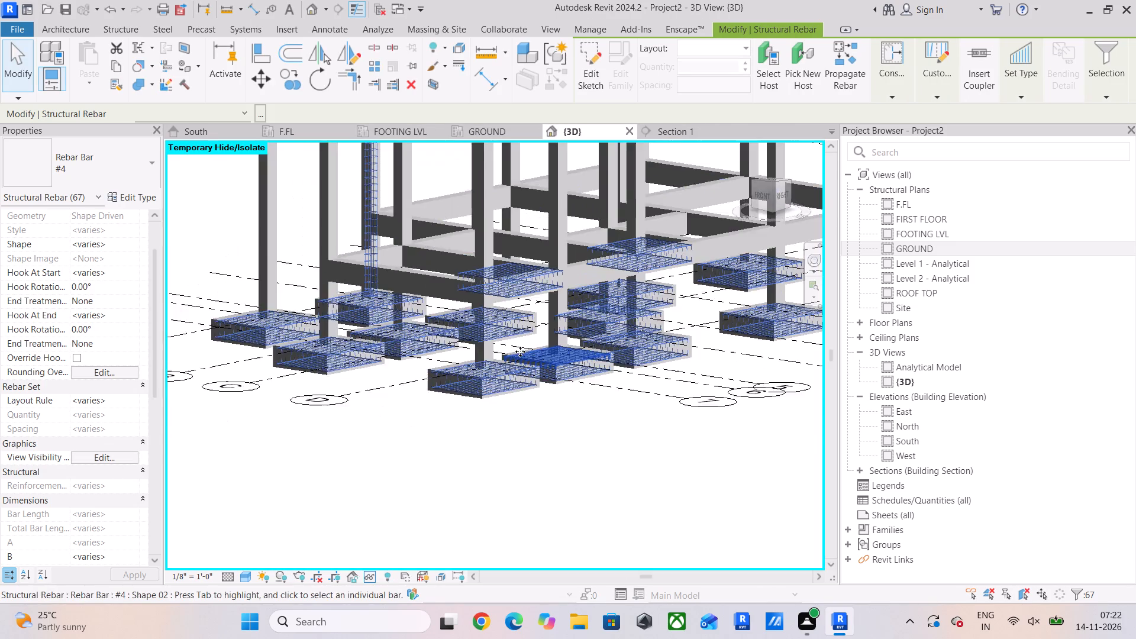
scroll(520, 351, down, 4)
scroll(430, 169, up, 5)
scroll(401, 280, down, 3)
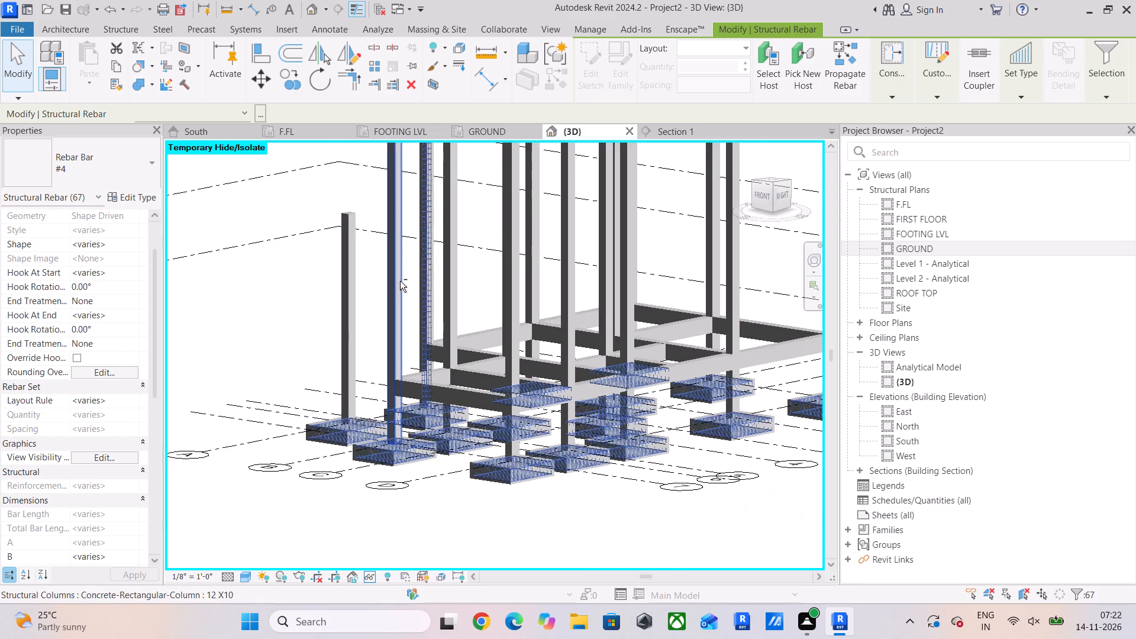
shift+middle_drag(400, 281, 612, 293)
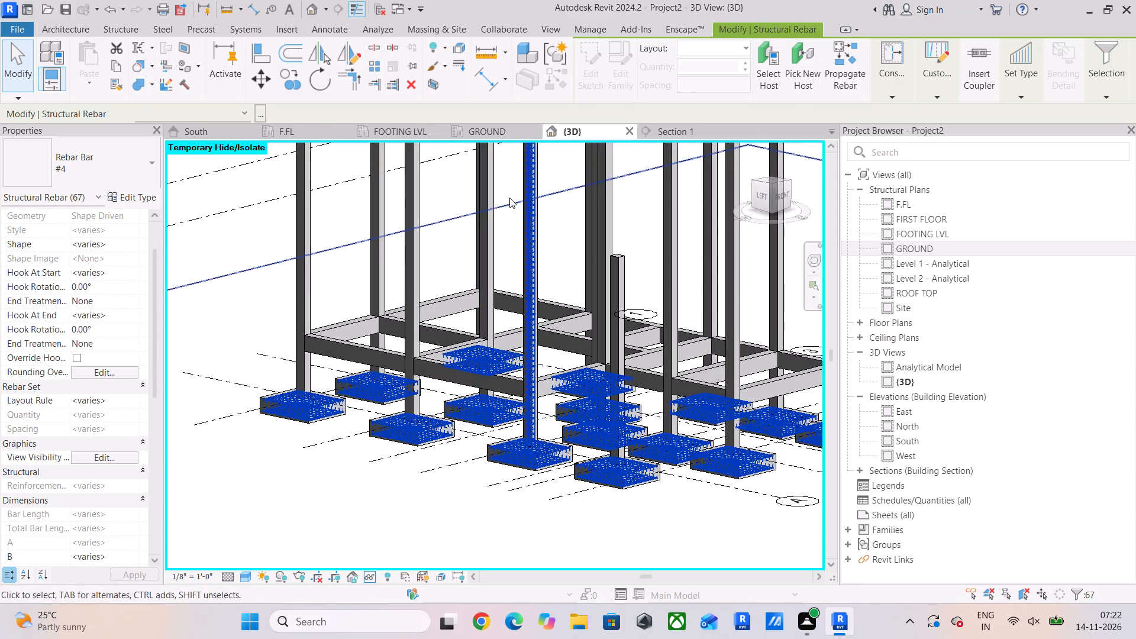
click(248, 231)
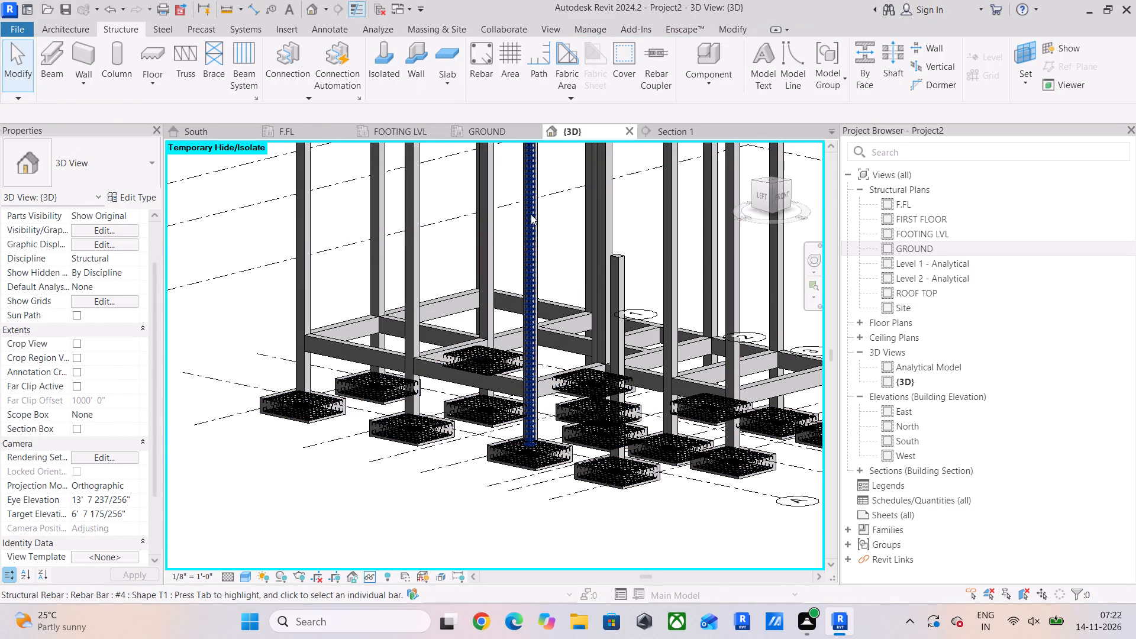
scroll(551, 234, up, 5)
scroll(553, 236, down, 3)
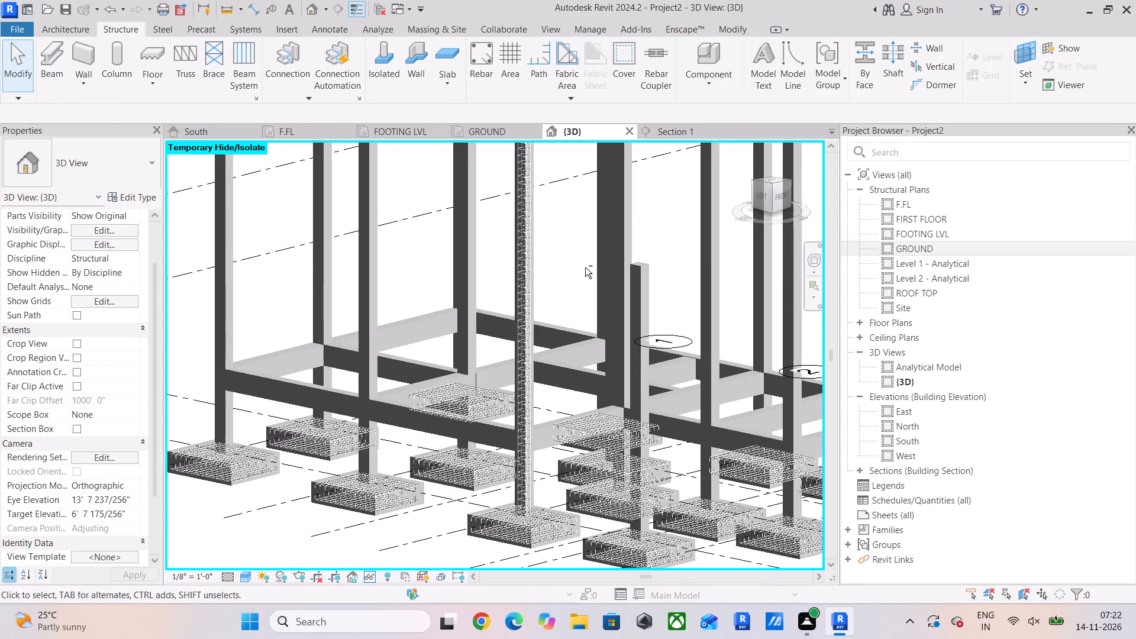
shift+middle_drag(585, 267, 529, 260)
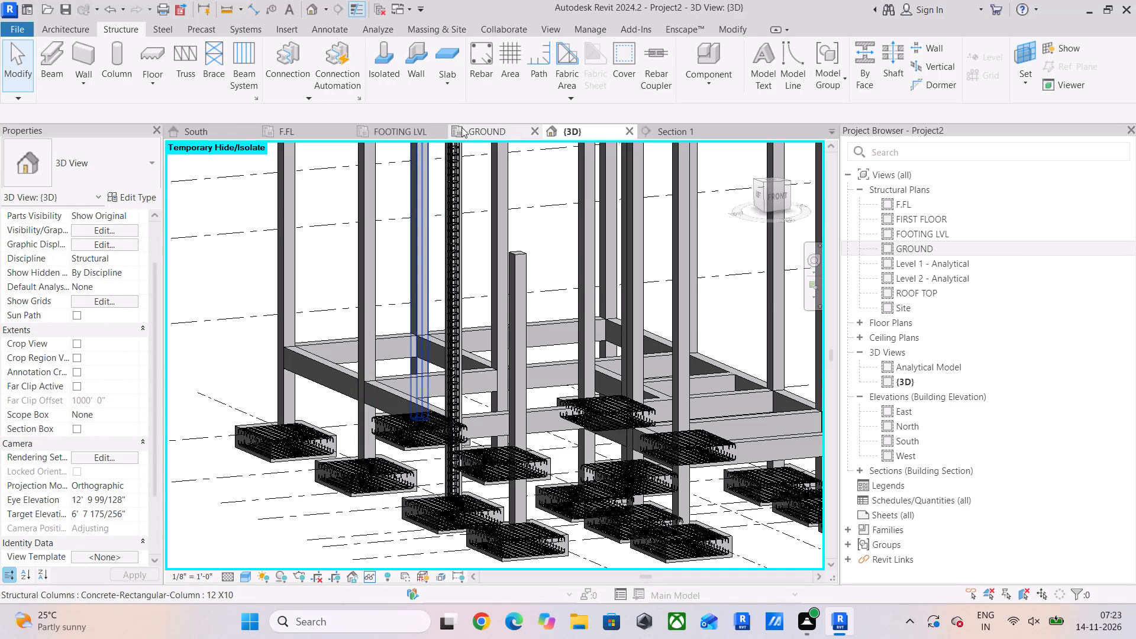
In Section 1, pull the top end of the grid A column's T1 stirrup set down to the ground beam.
click(209, 127)
scroll(344, 237, down, 5)
scroll(542, 282, down, 5)
click(680, 134)
scroll(375, 314, up, 9)
click(421, 295)
scroll(421, 295, down, 5)
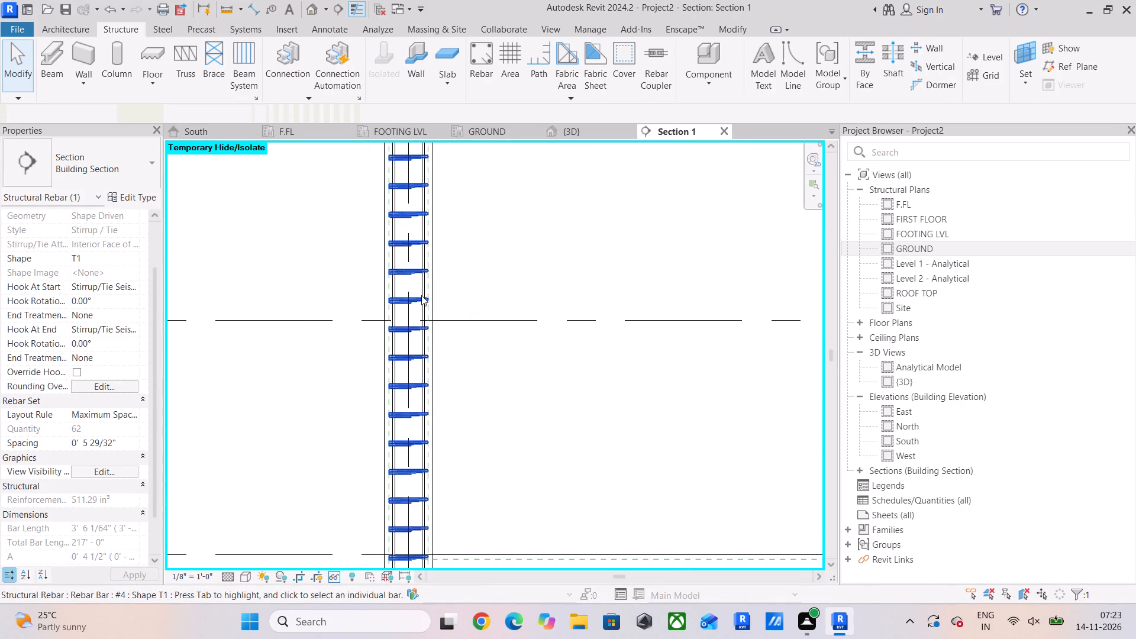
scroll(421, 295, down, 9)
middle_drag(421, 295, 432, 405)
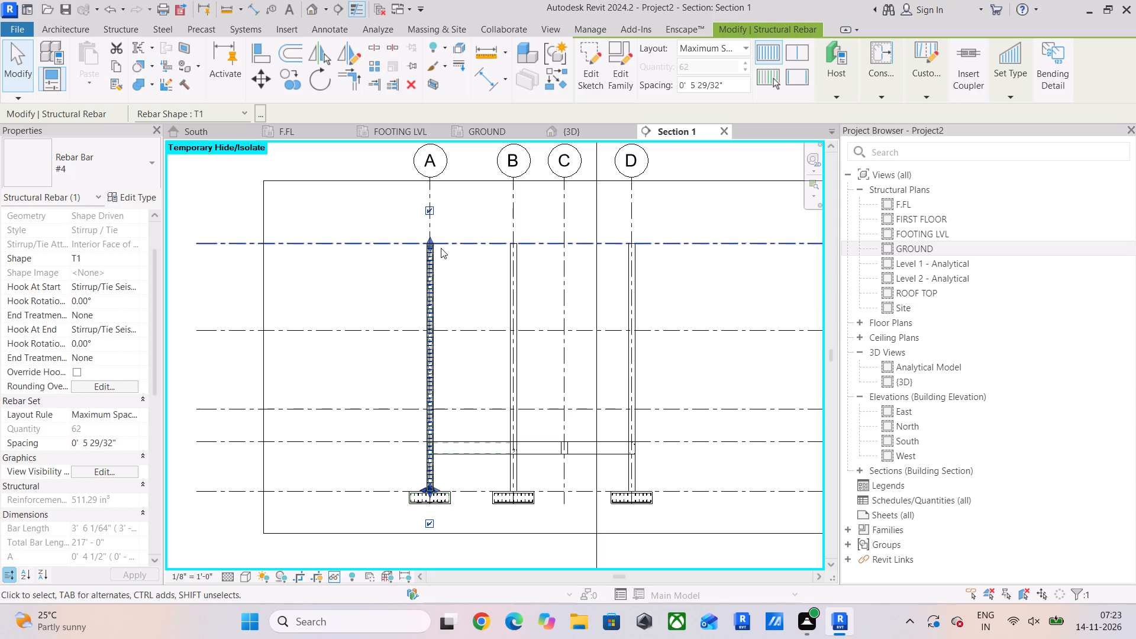
drag(431, 246, 428, 453)
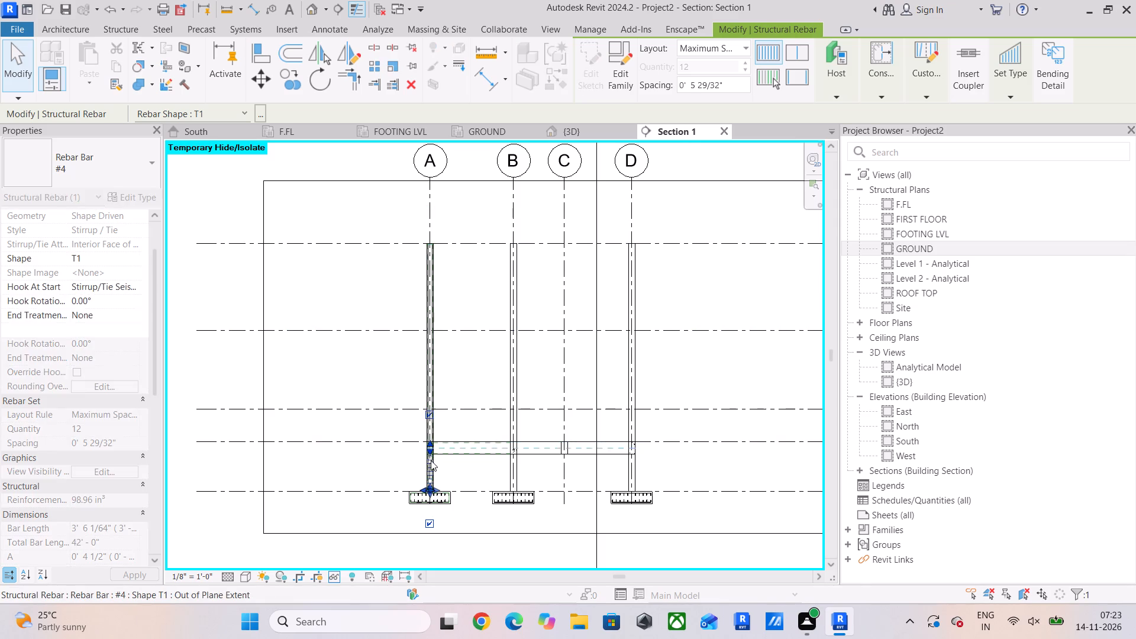
Fine-adjust the top end of the stirrup set so it stops at the underside of the 12 x 24 ground beam.
scroll(431, 460, up, 10)
drag(425, 424, 431, 456)
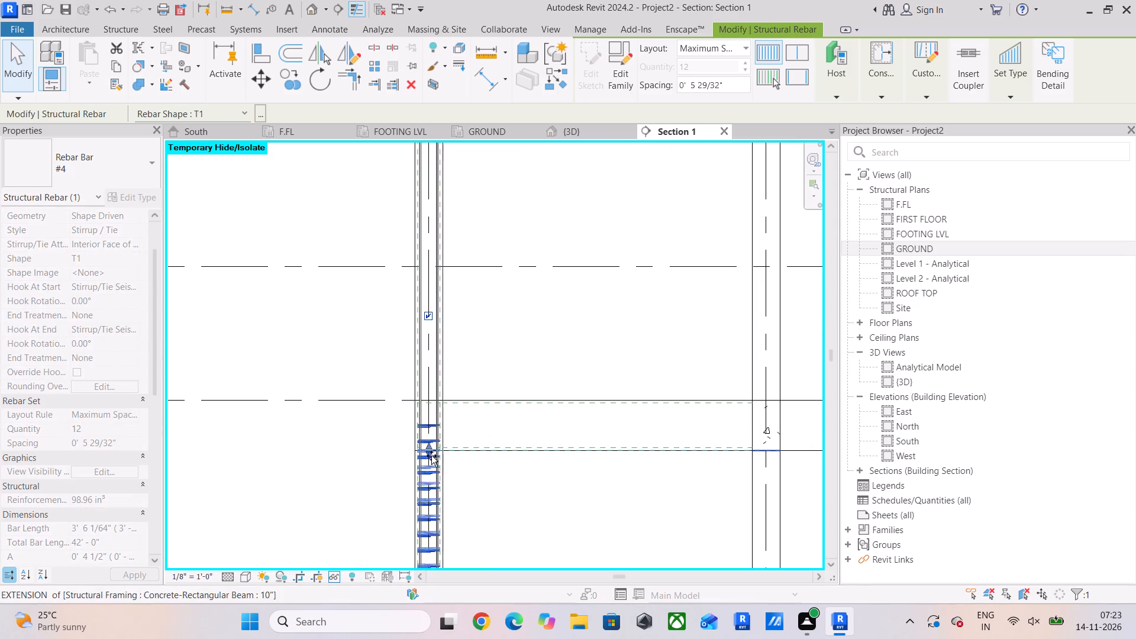
drag(431, 456, 431, 460)
scroll(431, 460, up, 9)
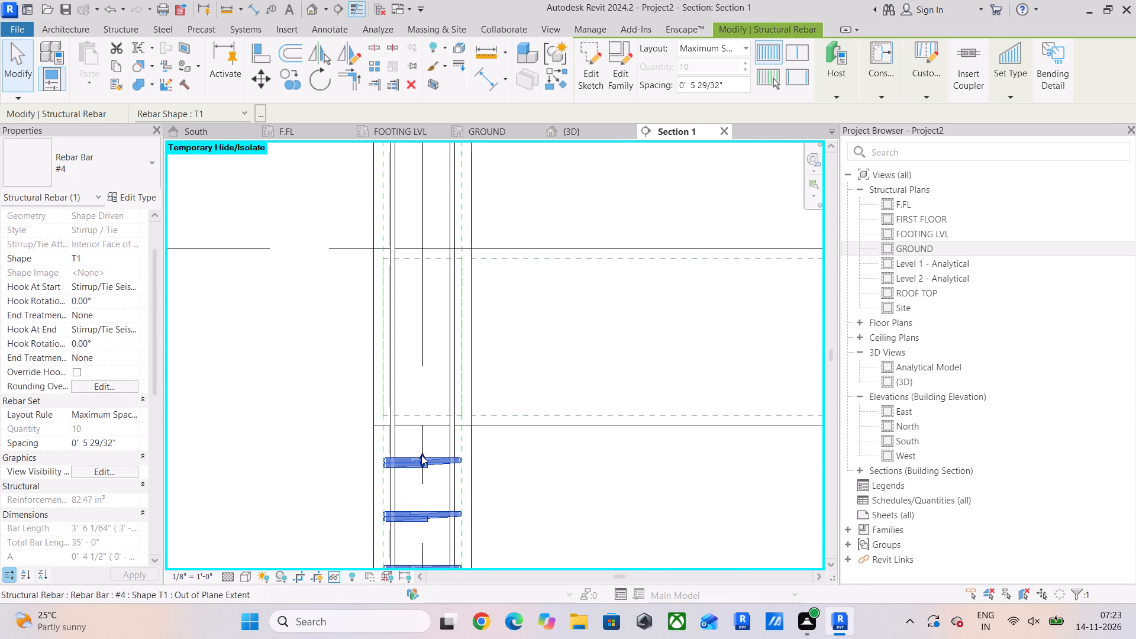
drag(421, 455, 425, 429)
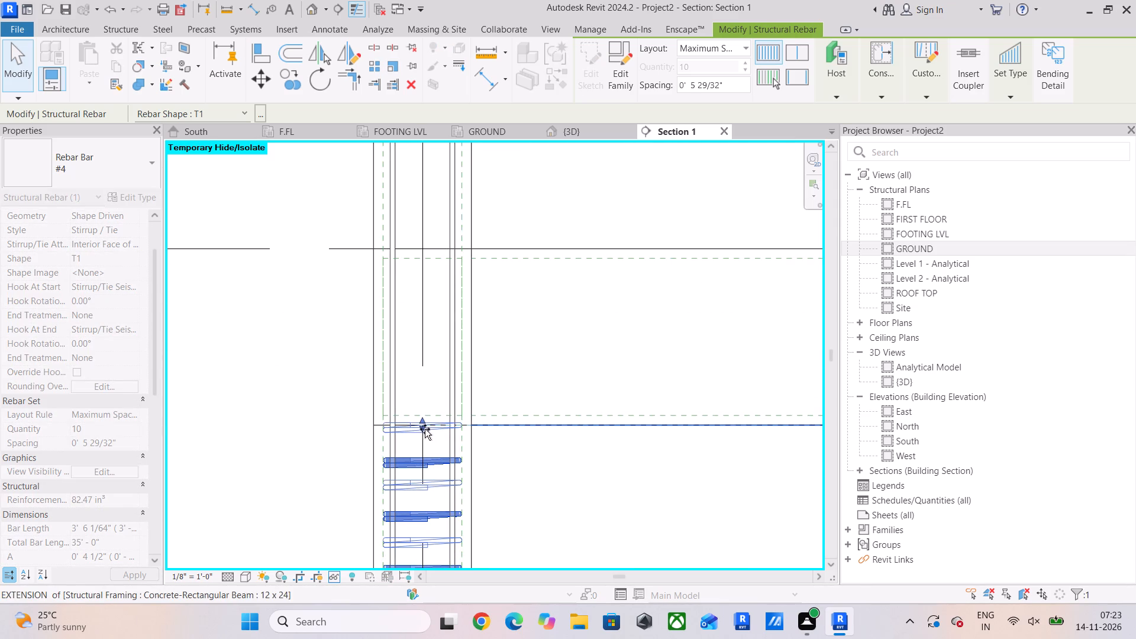
drag(425, 429, 426, 441)
click(304, 450)
Inspect the type properties of the ground beam between grids A and B for its b and h dimensions.
scroll(403, 419, down, 5)
middle_drag(408, 417, 320, 264)
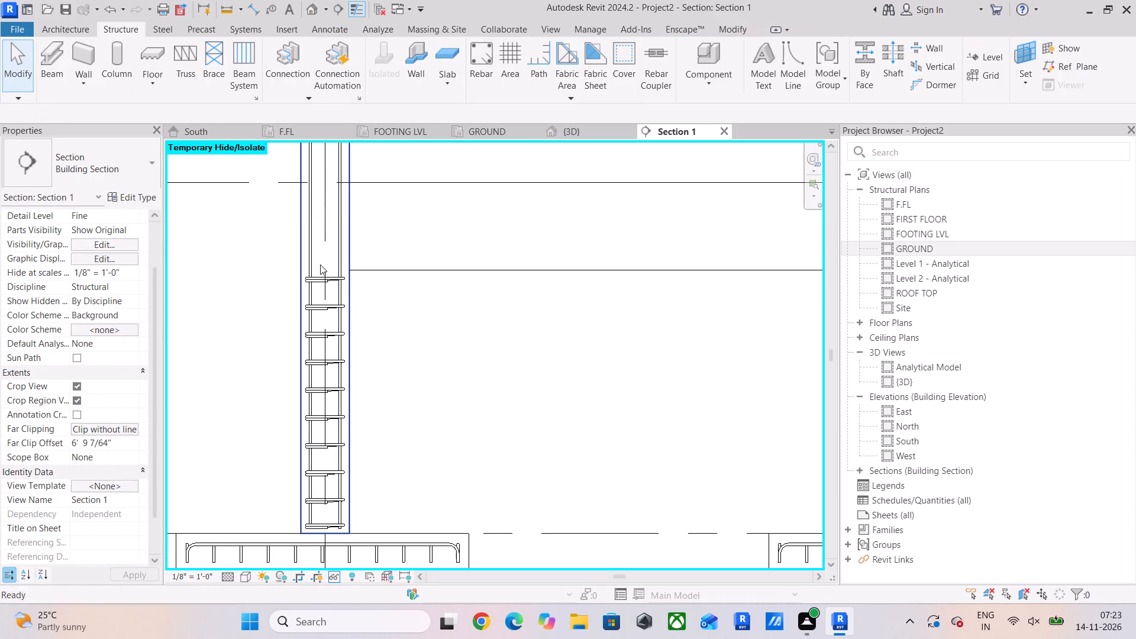
scroll(320, 264, down, 4)
middle_drag(396, 257, 400, 279)
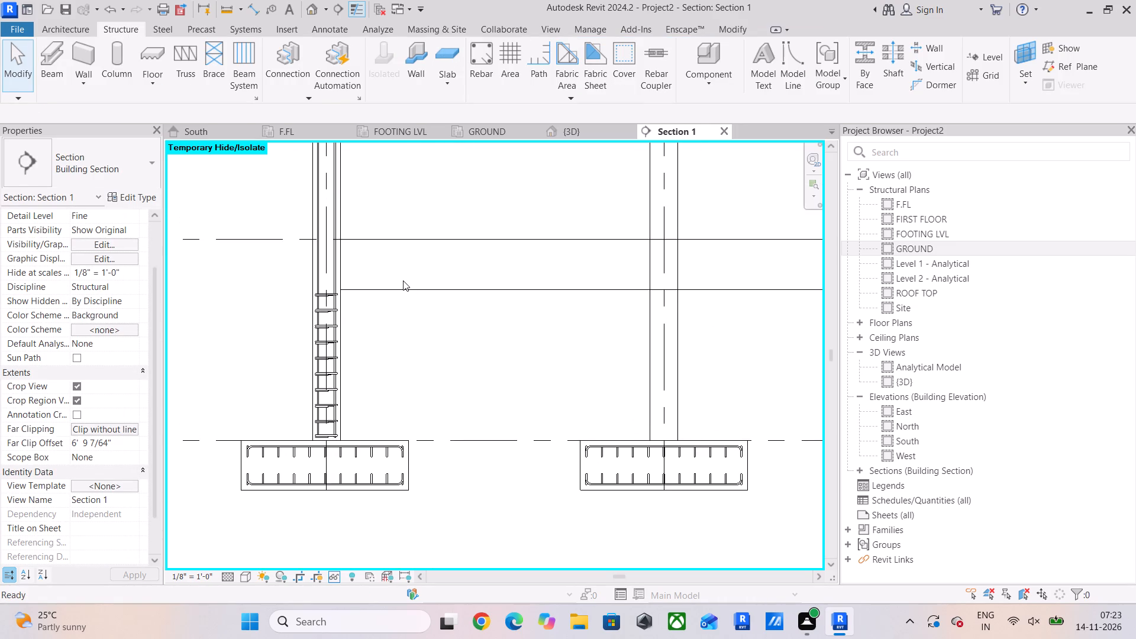
scroll(314, 263, up, 4)
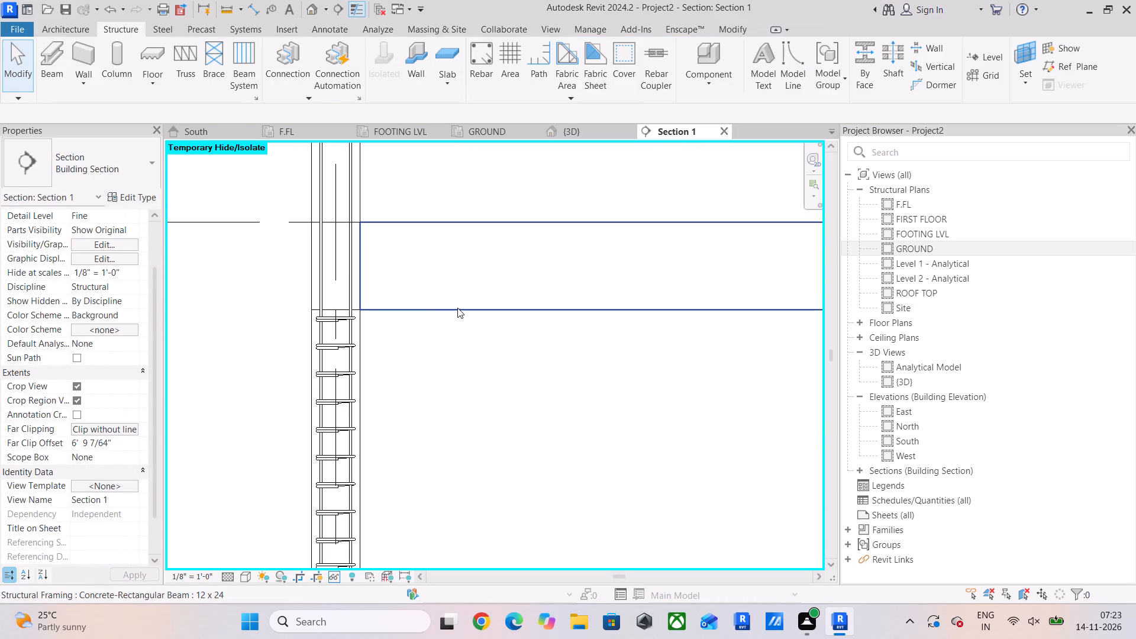
click(457, 308)
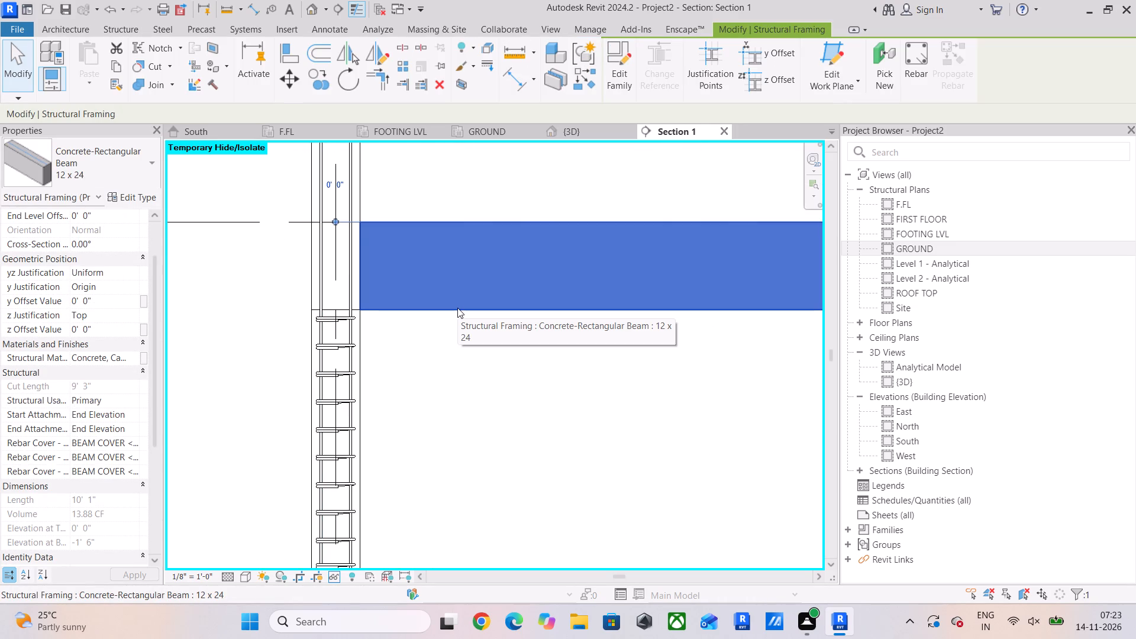
scroll(476, 359, down, 4)
middle_drag(531, 366, 447, 367)
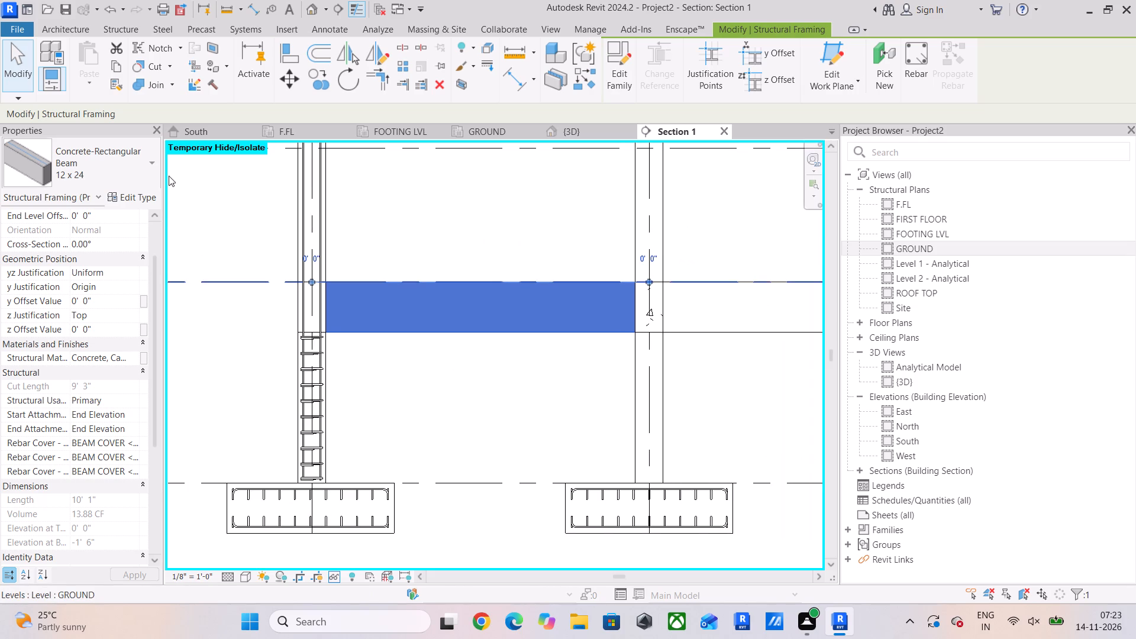
click(141, 159)
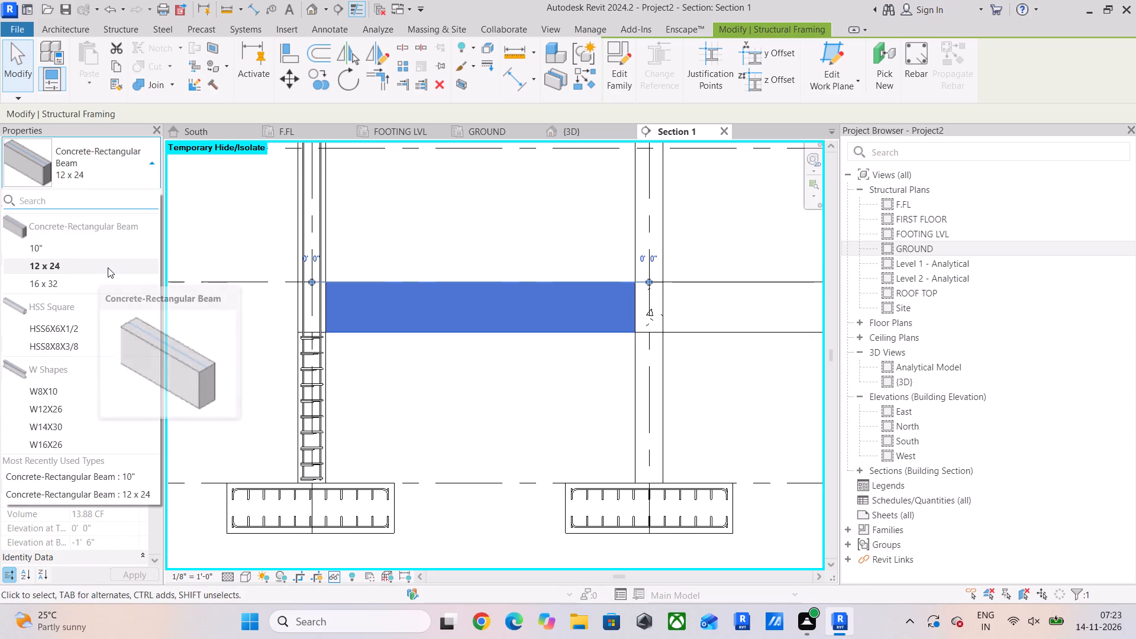
click(128, 166)
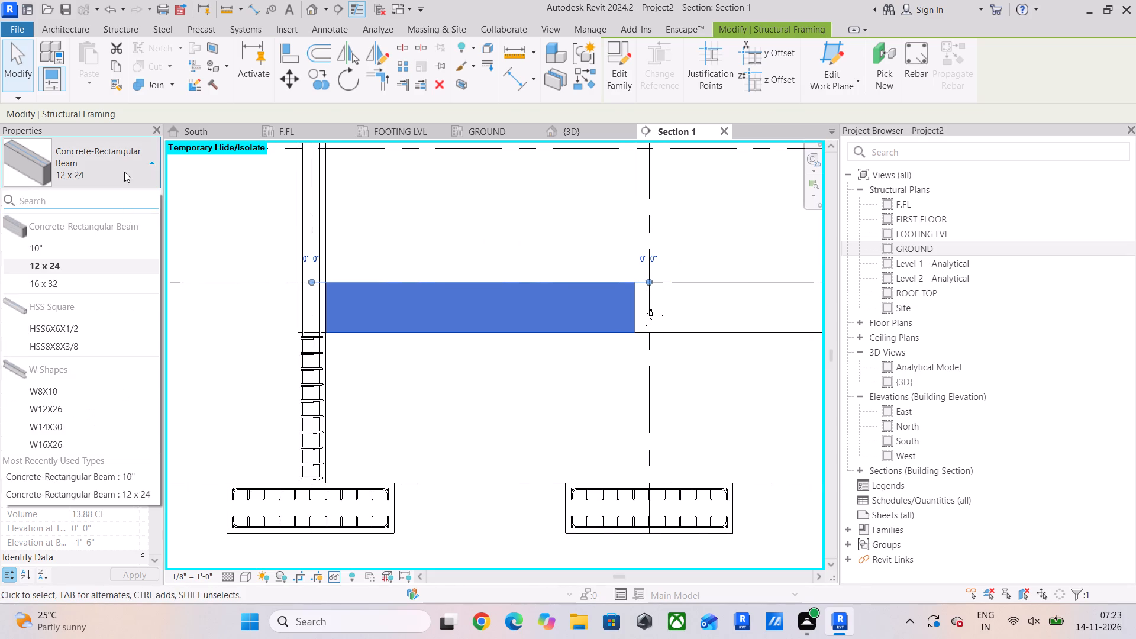
click(124, 172)
click(195, 183)
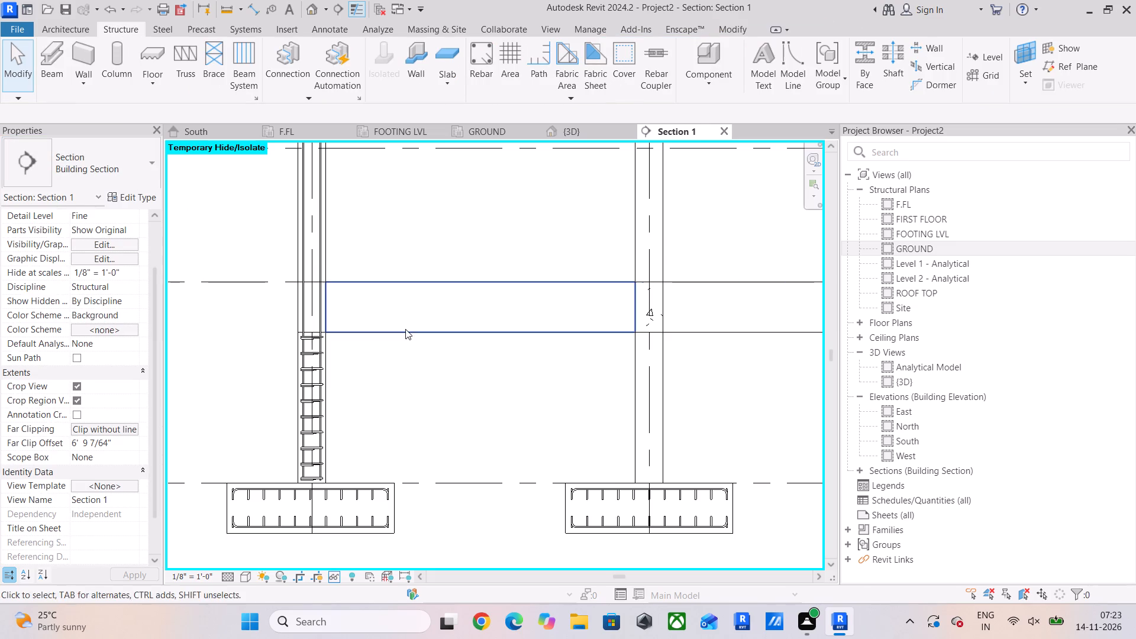
click(405, 329)
click(128, 193)
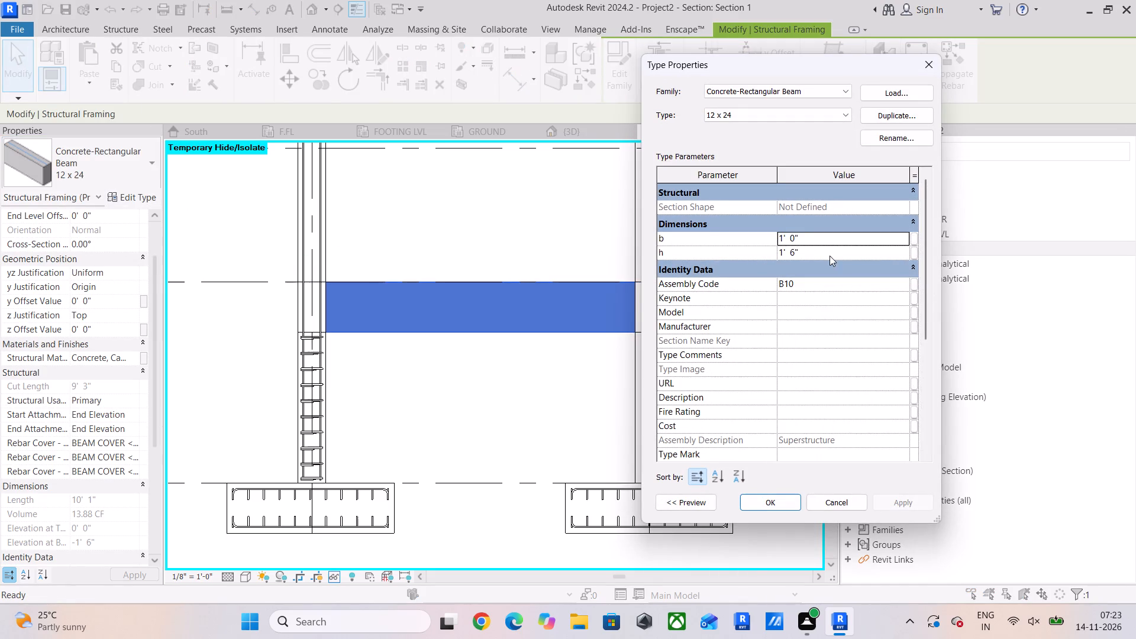
click(830, 256)
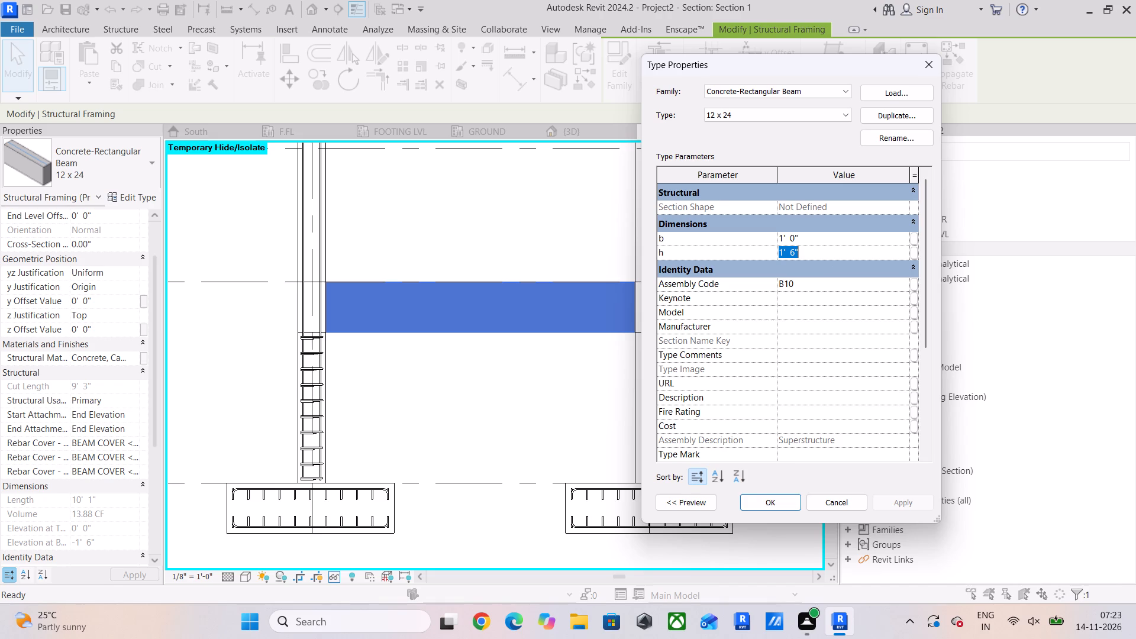
click(773, 501)
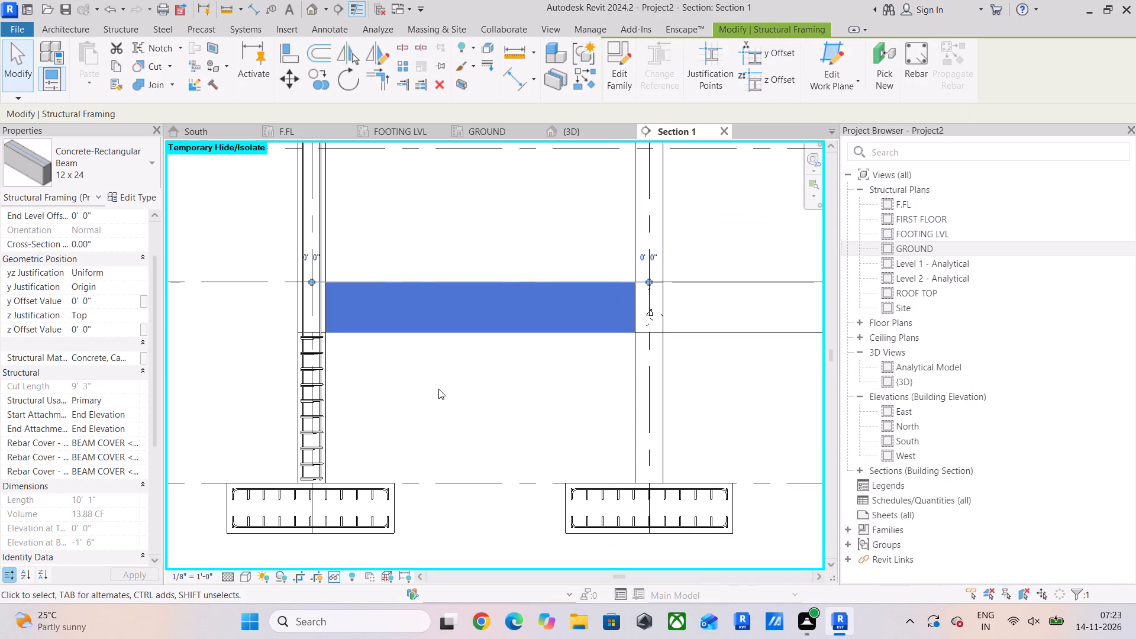
click(438, 389)
Examine the shortened column stirrups against the ground beams and footings from different sides in the {3D} view.
scroll(445, 382, down, 4)
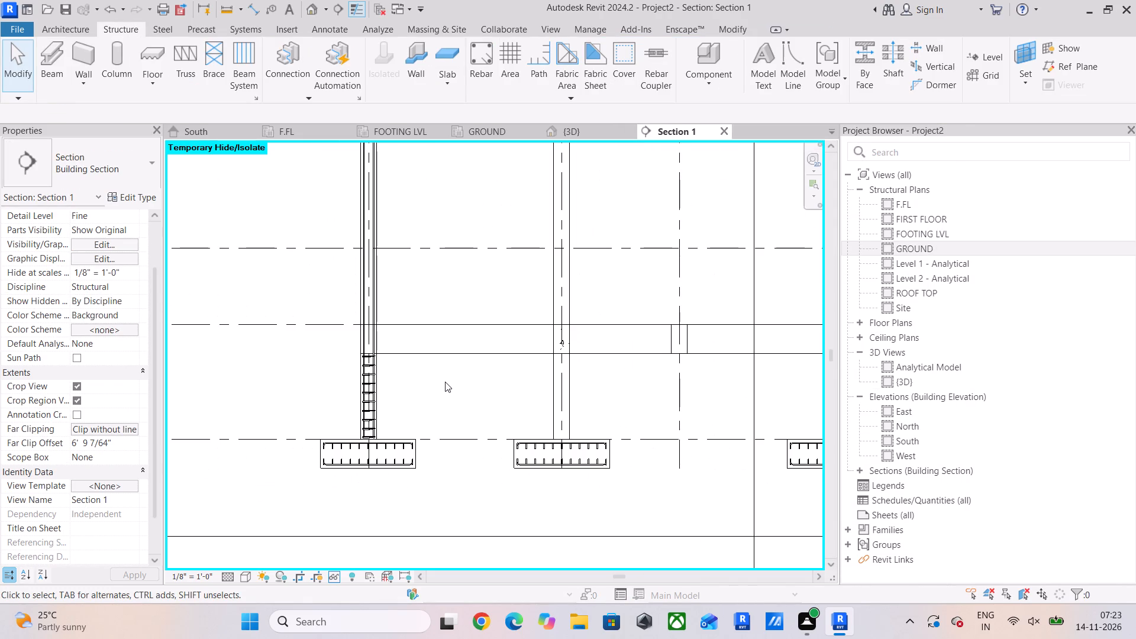
shift+middle_drag(448, 382, 435, 398)
shift+middle_drag(431, 401, 426, 407)
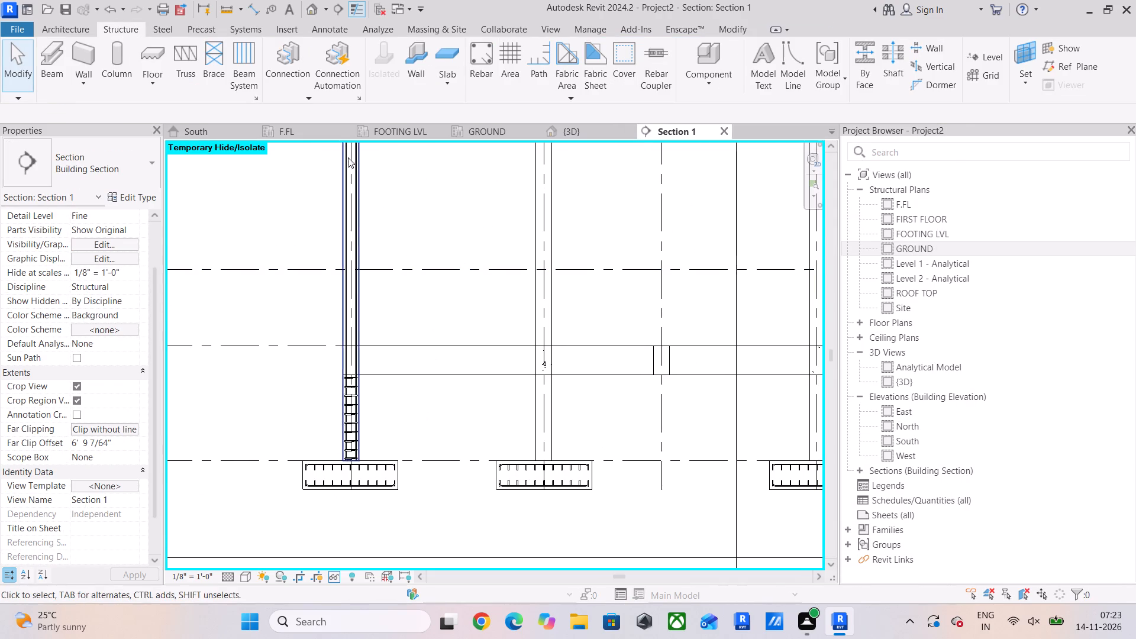
click(578, 125)
scroll(455, 448, up, 4)
shift+scroll(455, 447, up, 1)
shift+middle_drag(455, 447, 547, 452)
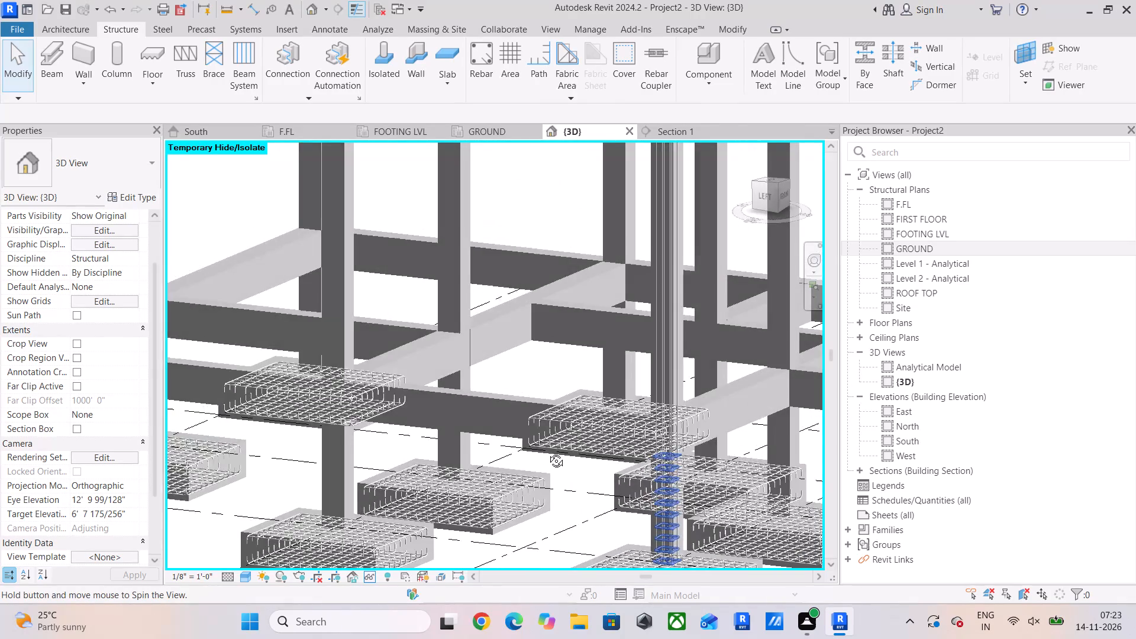
shift+middle_drag(547, 452, 521, 501)
shift+middle_click(517, 499)
shift+middle_drag(508, 495, 460, 441)
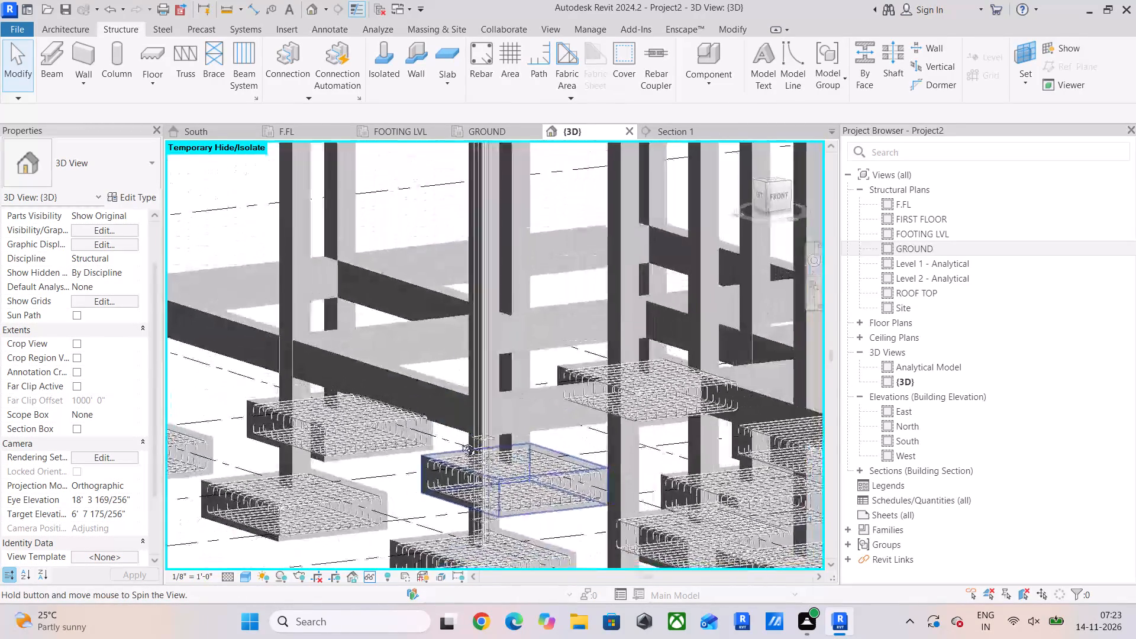
shift+middle_drag(460, 441, 452, 440)
shift+middle_drag(452, 440, 393, 395)
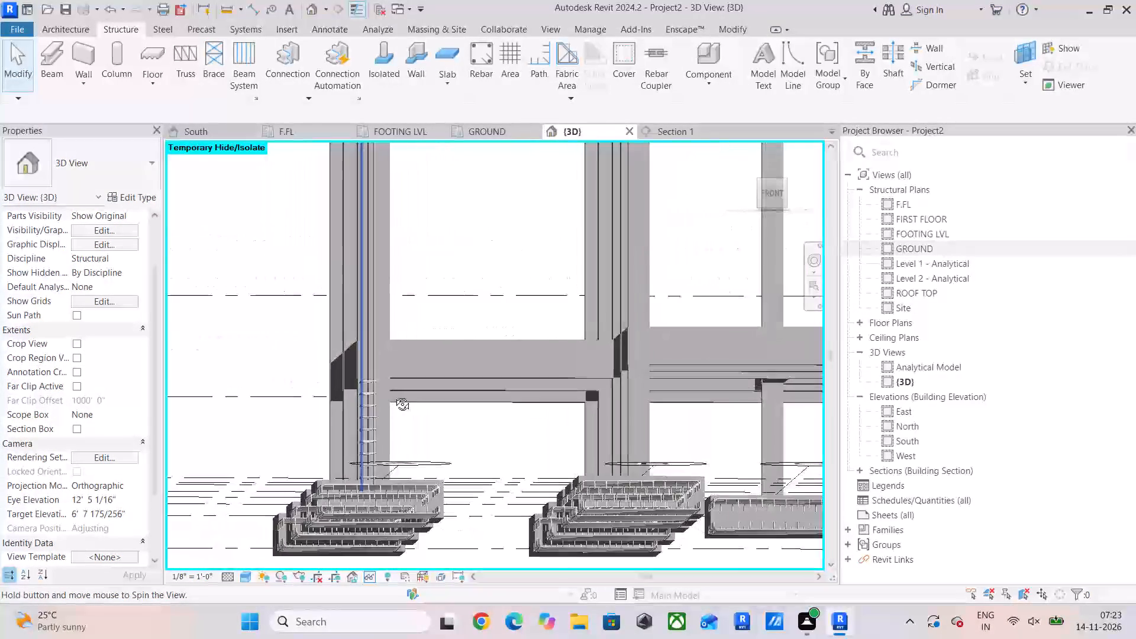
shift+middle_drag(393, 395, 384, 417)
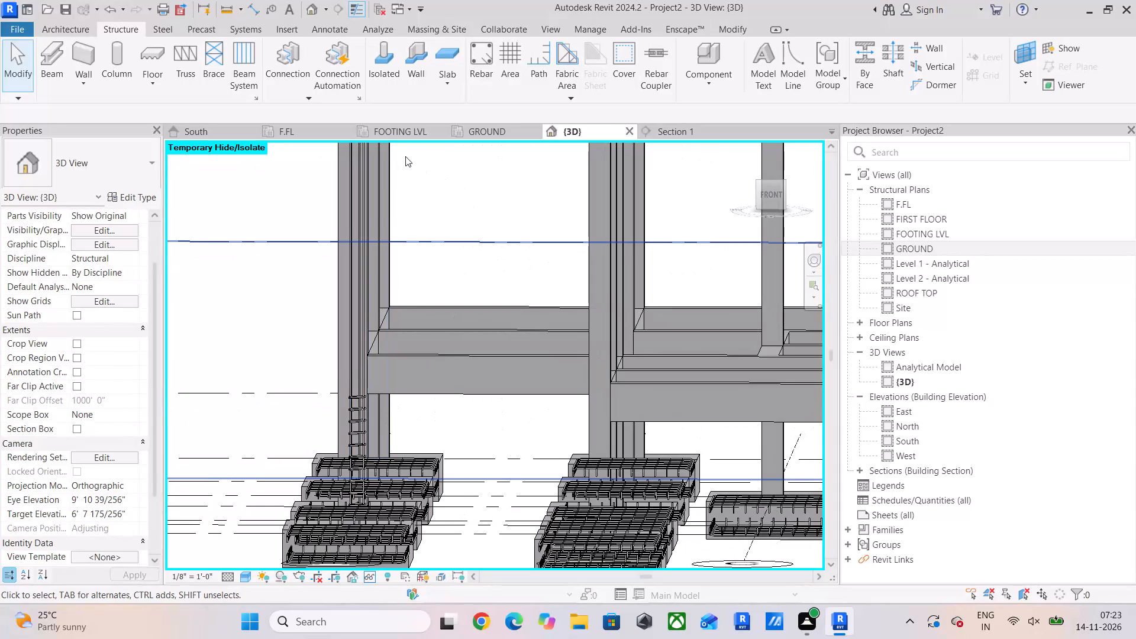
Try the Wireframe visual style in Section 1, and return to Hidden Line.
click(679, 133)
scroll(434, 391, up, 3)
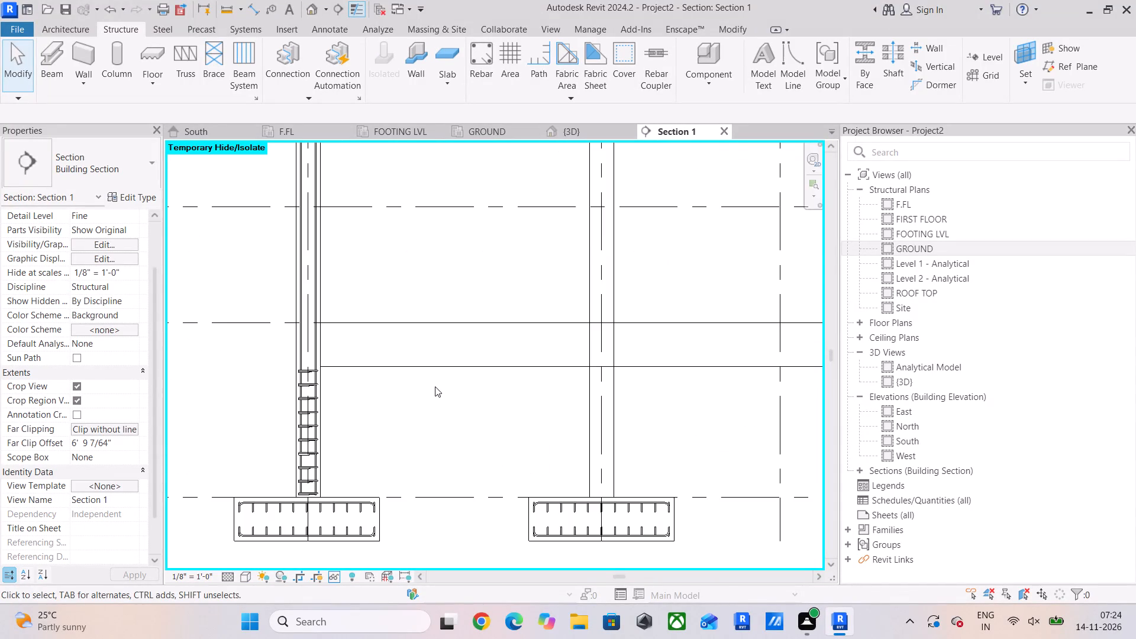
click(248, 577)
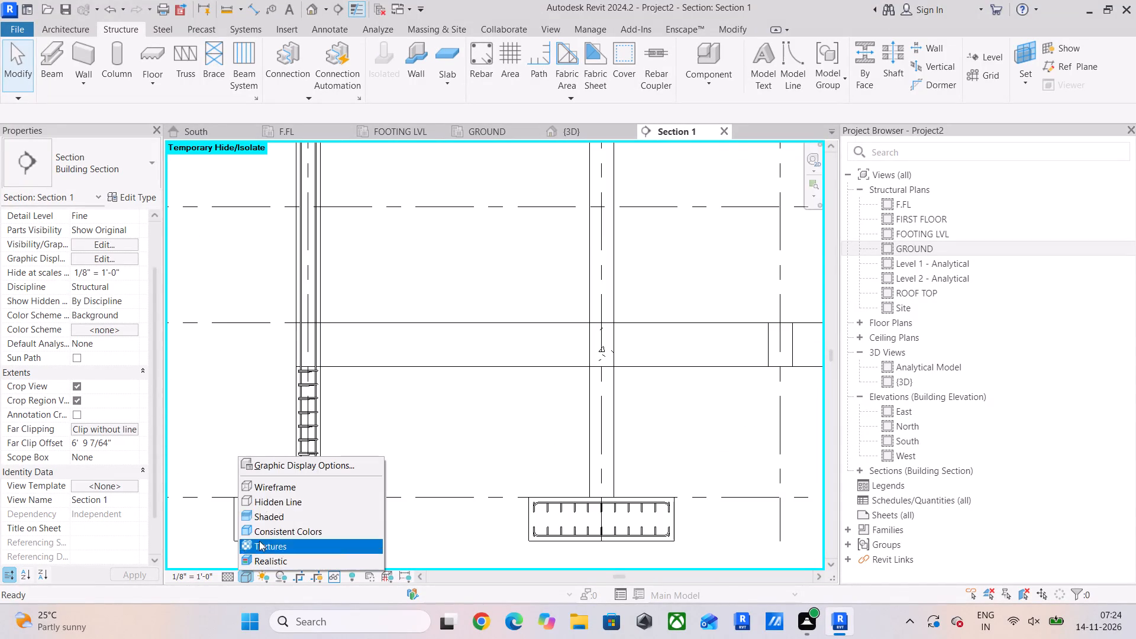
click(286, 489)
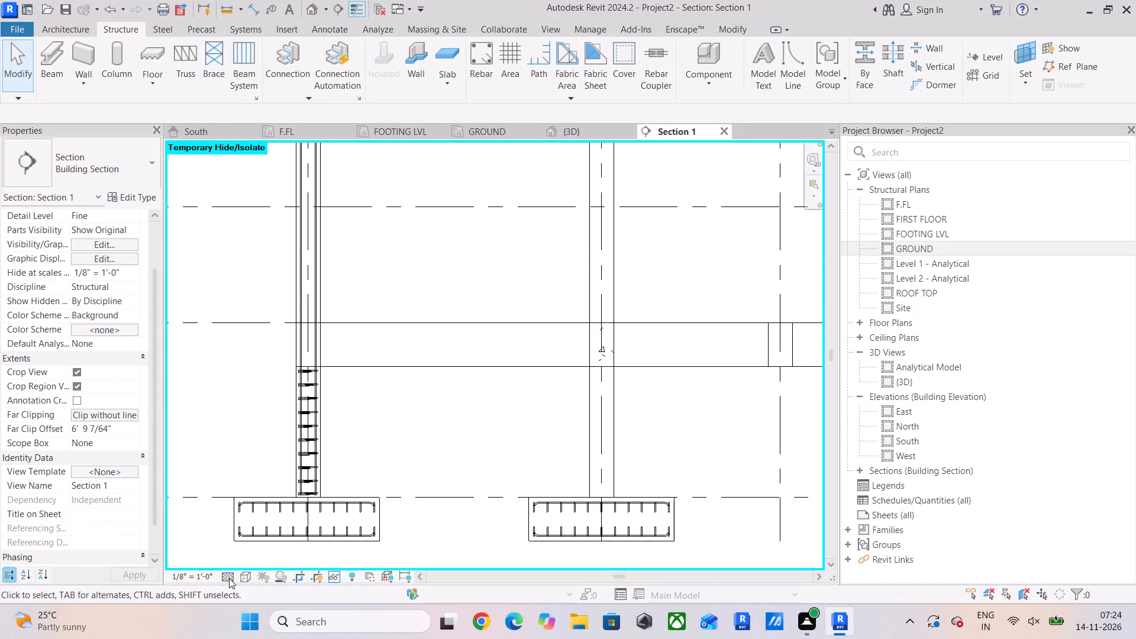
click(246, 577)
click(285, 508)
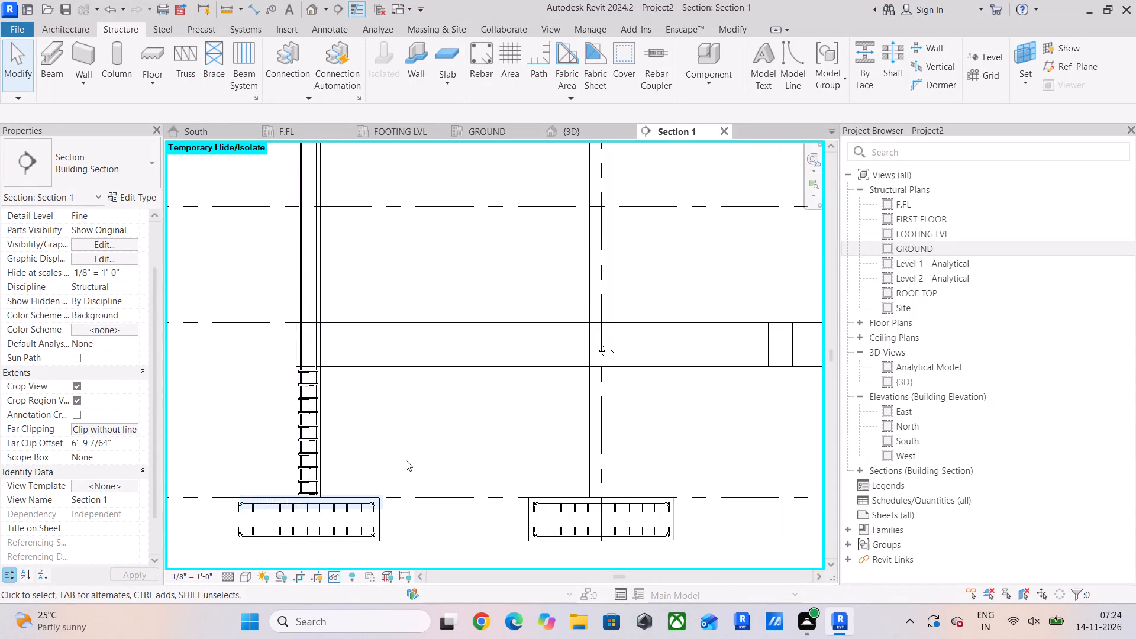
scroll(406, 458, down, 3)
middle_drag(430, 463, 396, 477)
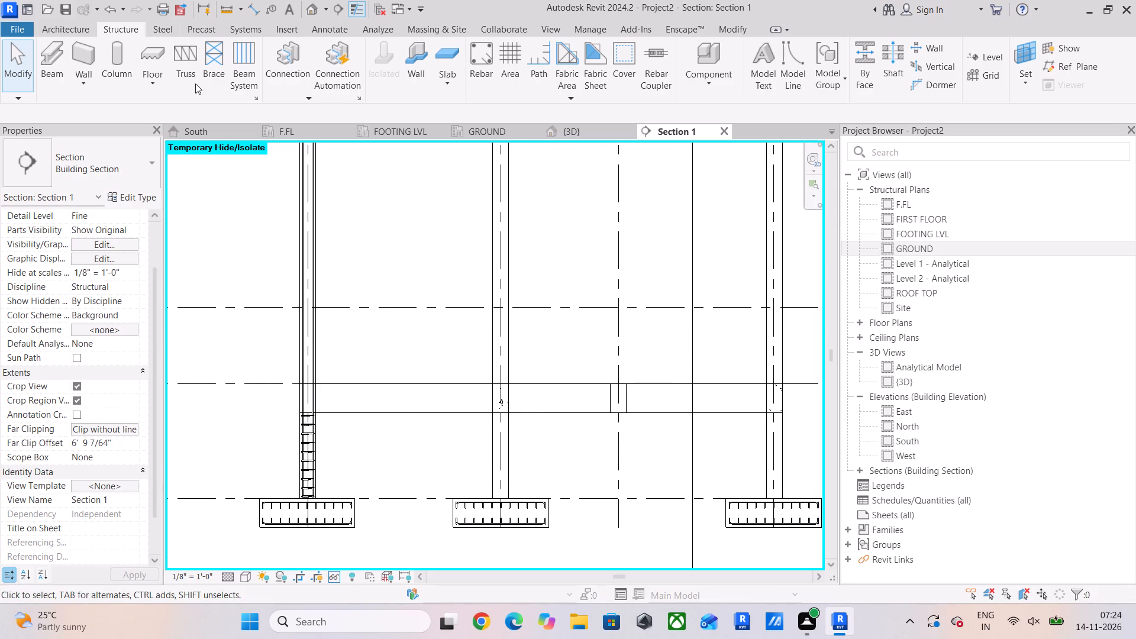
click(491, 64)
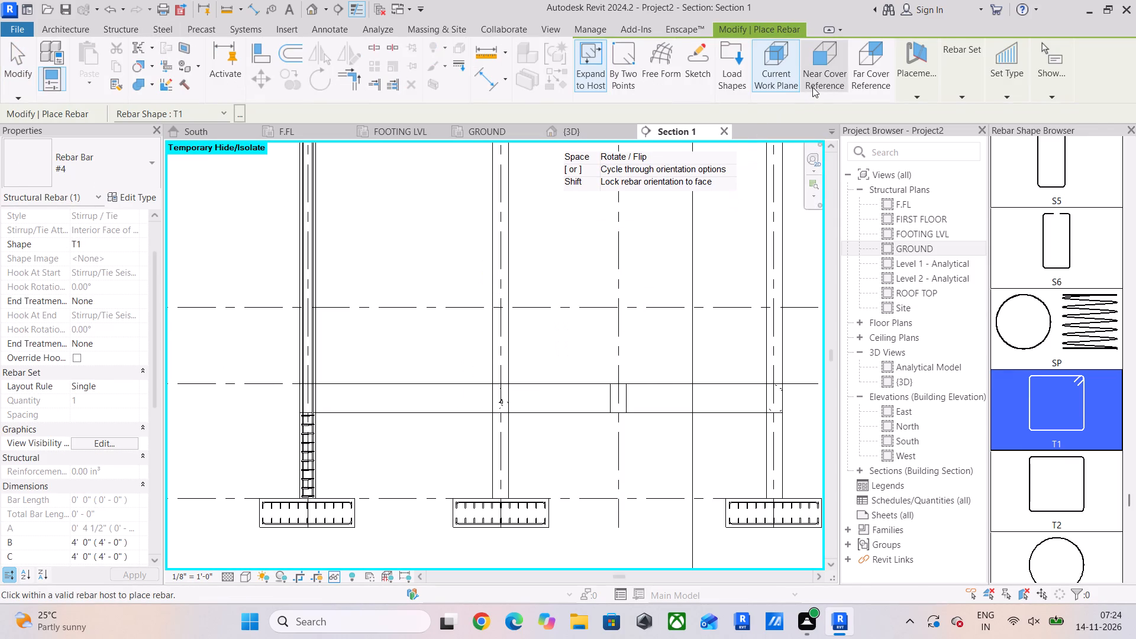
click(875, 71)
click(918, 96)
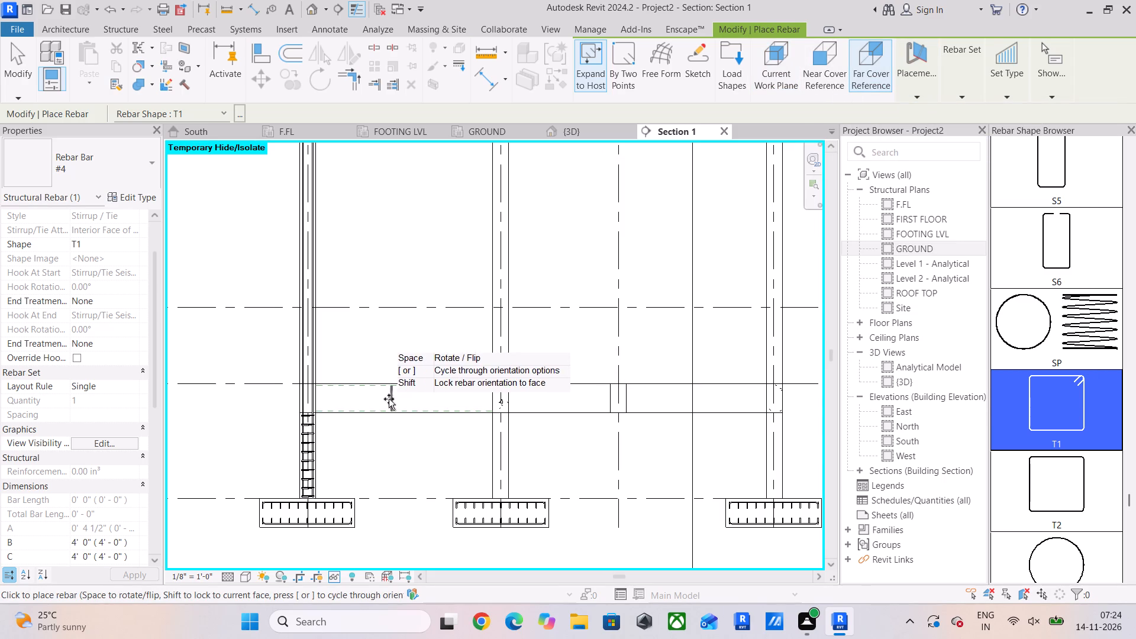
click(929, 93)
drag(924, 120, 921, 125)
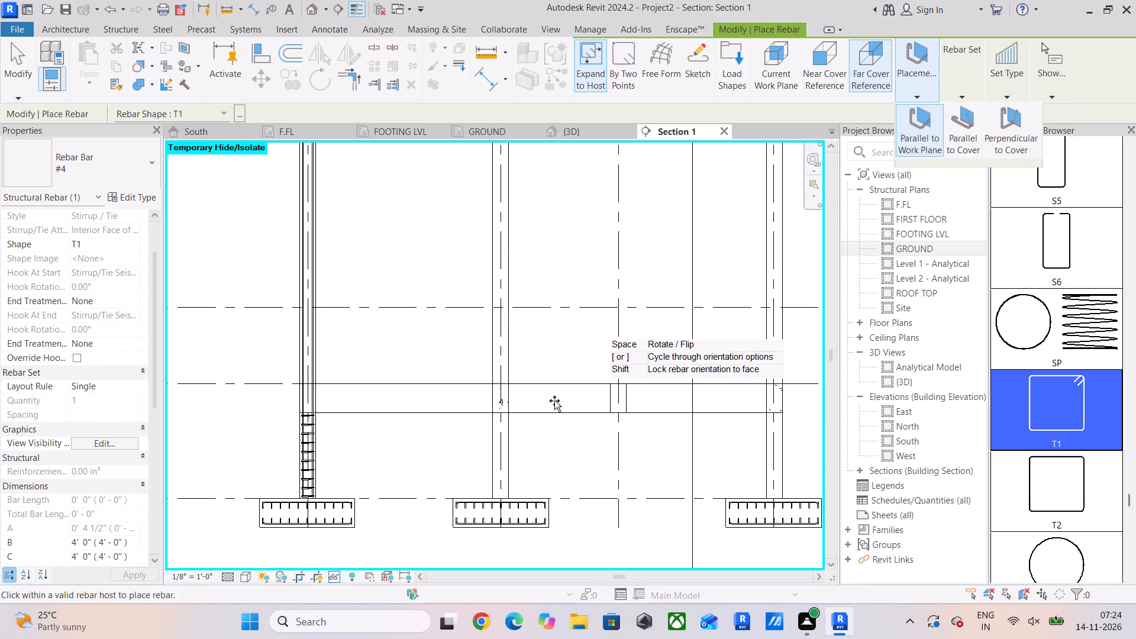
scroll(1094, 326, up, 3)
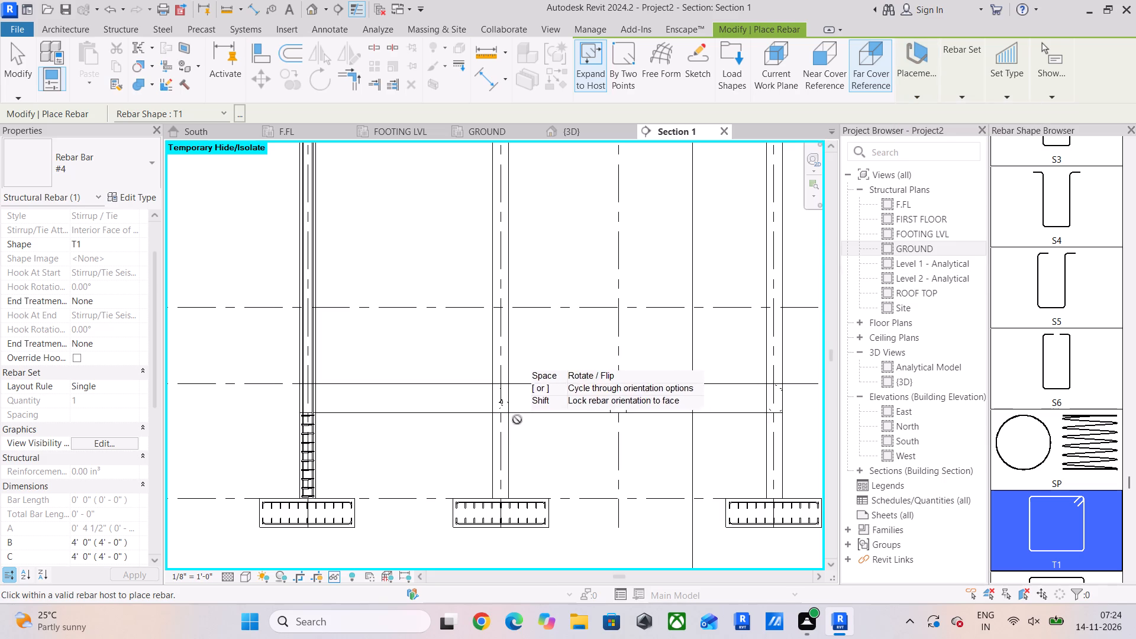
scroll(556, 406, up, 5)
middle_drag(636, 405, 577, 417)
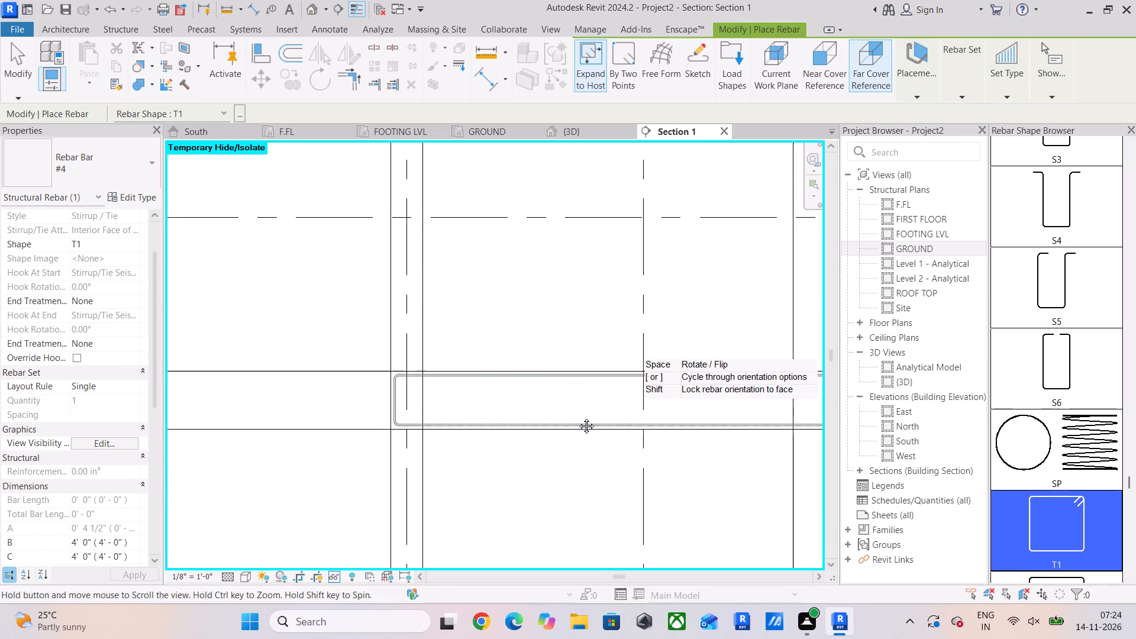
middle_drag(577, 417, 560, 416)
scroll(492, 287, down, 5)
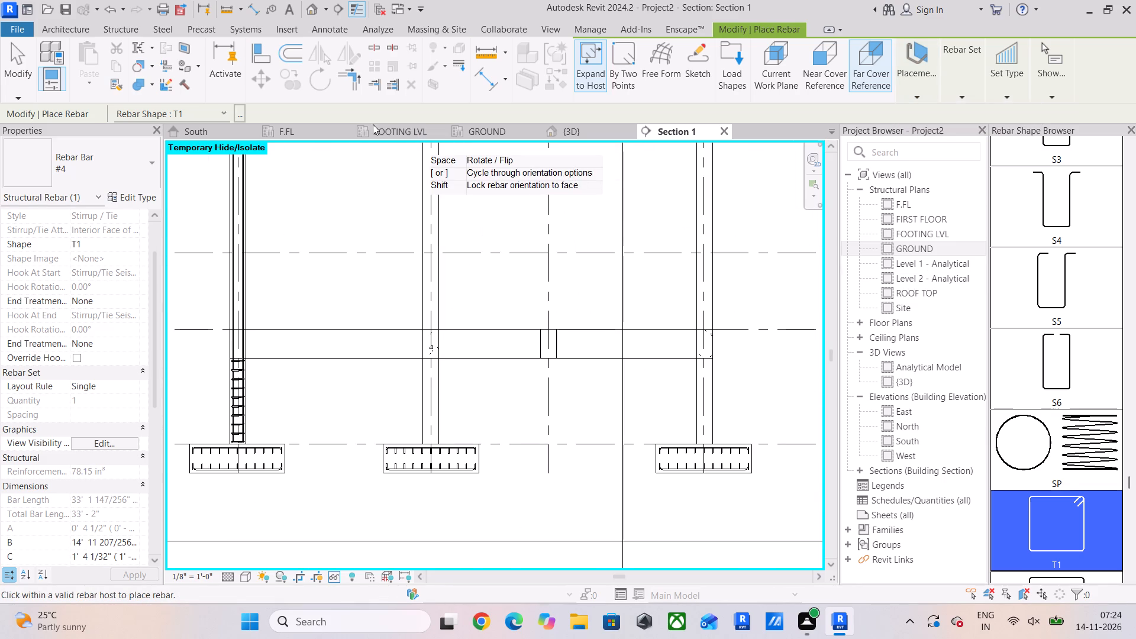
Open Section 2 from the F.FL plan and temporarily hide the linked MY PLAN.rvt model in it.
click(302, 138)
scroll(501, 303, down, 6)
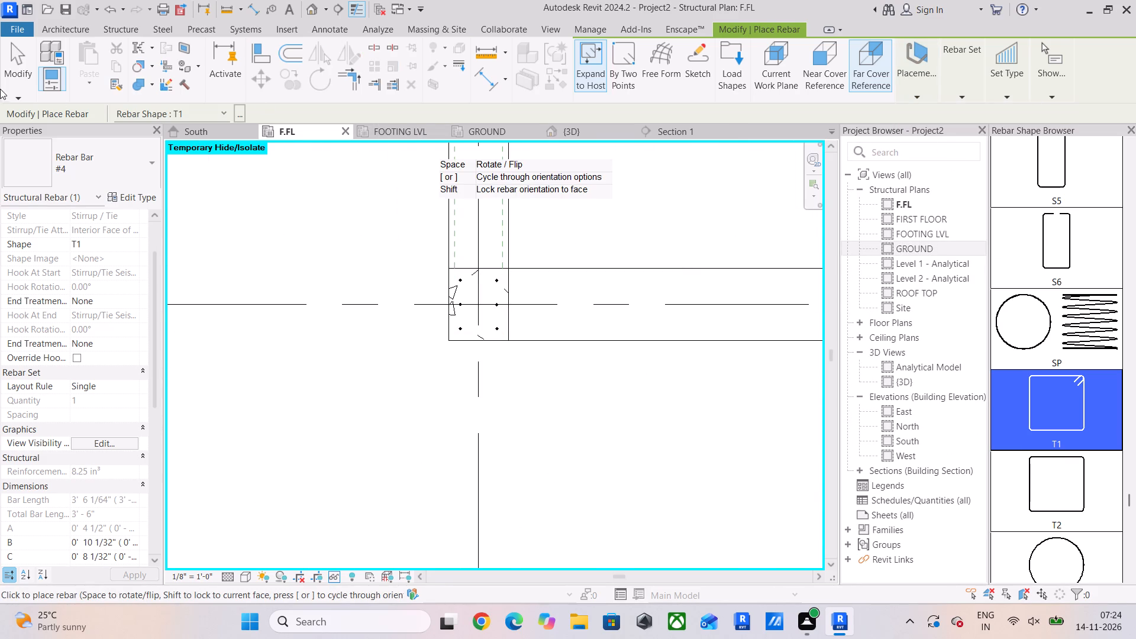
click(11, 61)
scroll(422, 341, down, 11)
middle_drag(556, 335, 227, 490)
scroll(315, 474, down, 7)
double_click(391, 247)
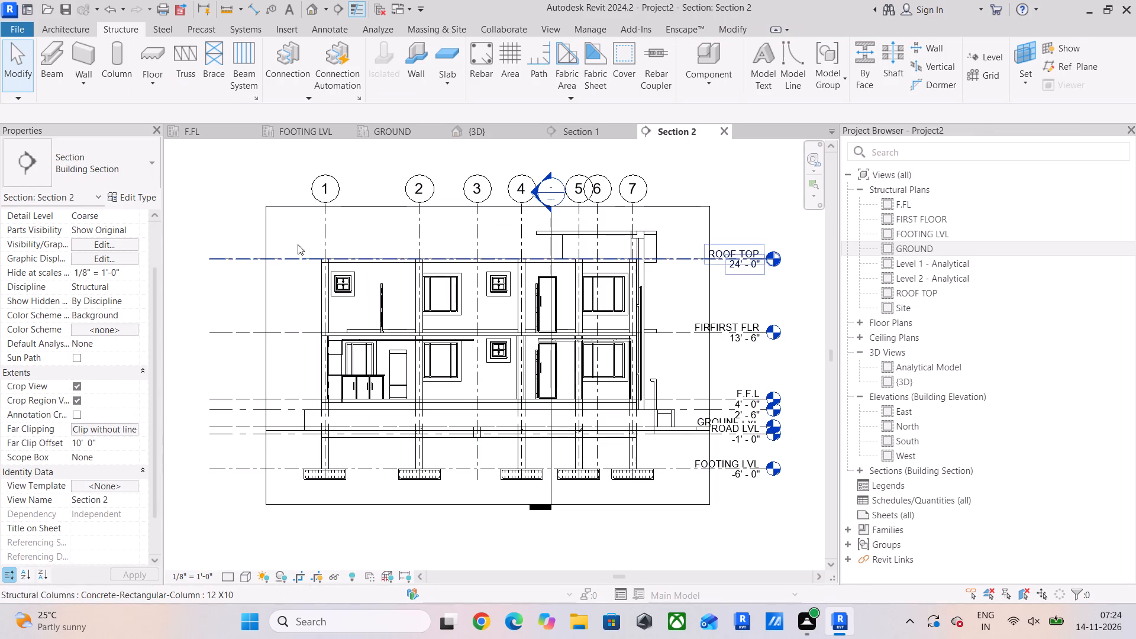
click(366, 288)
text(HH)
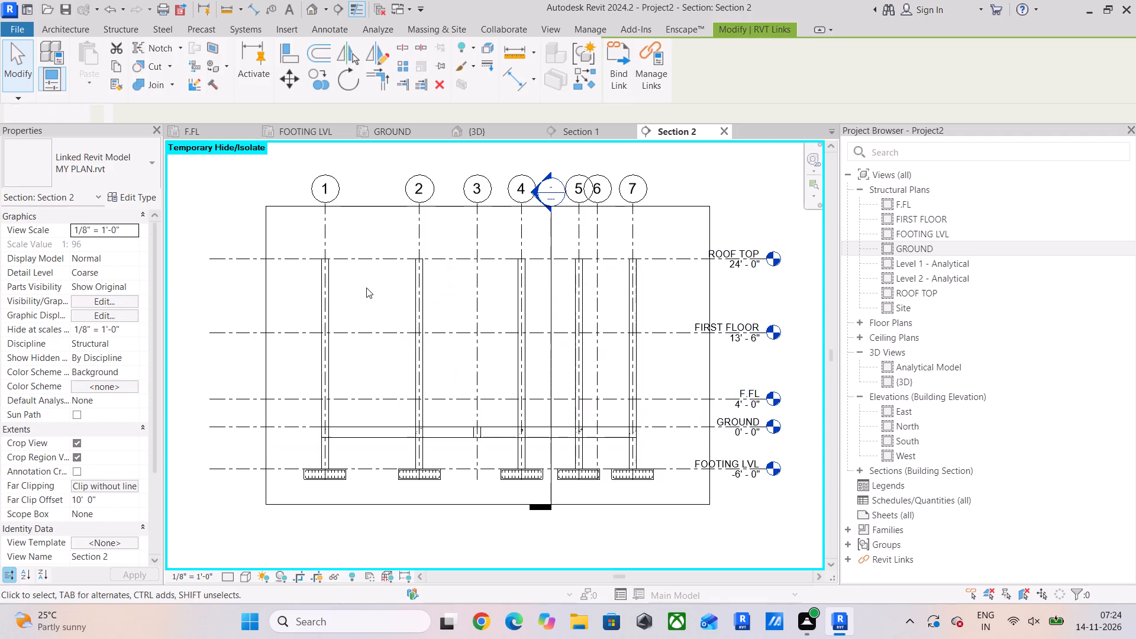
Set the visual style of Section 2 to Wireframe.
scroll(262, 449, up, 5)
scroll(406, 430, up, 1)
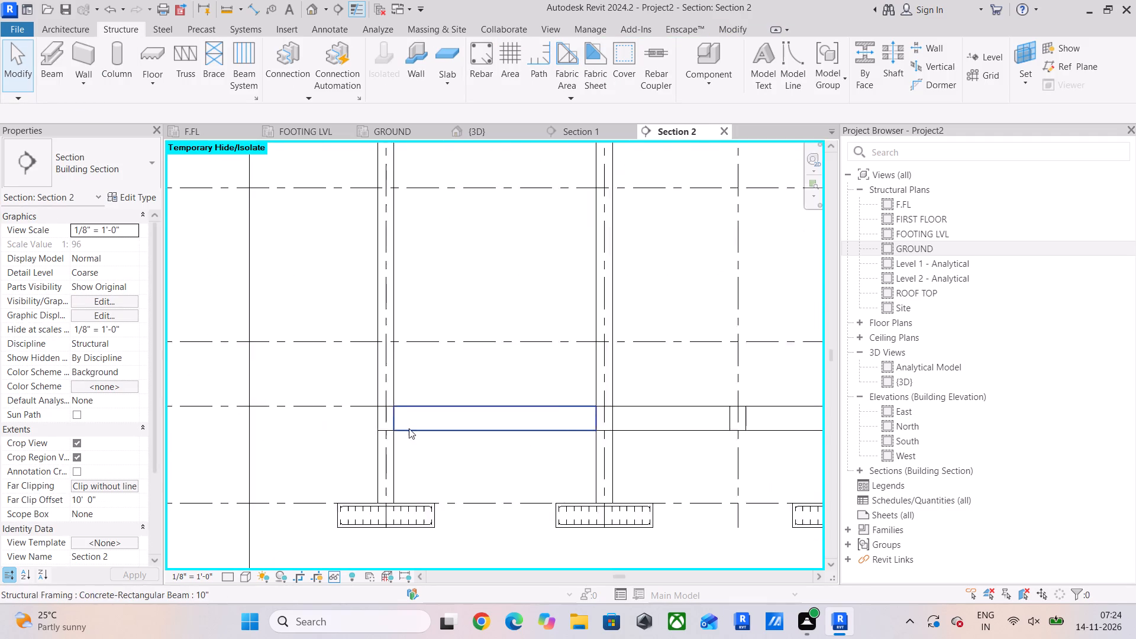
scroll(409, 428, up, 2)
middle_drag(496, 436, 313, 387)
middle_drag(497, 443, 393, 448)
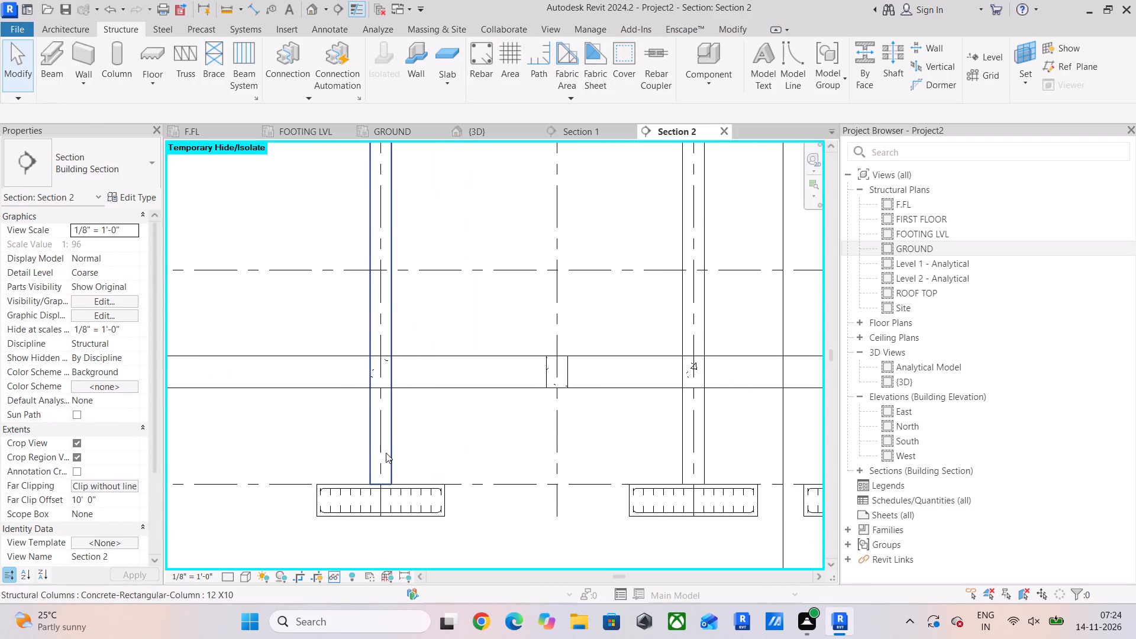
click(244, 575)
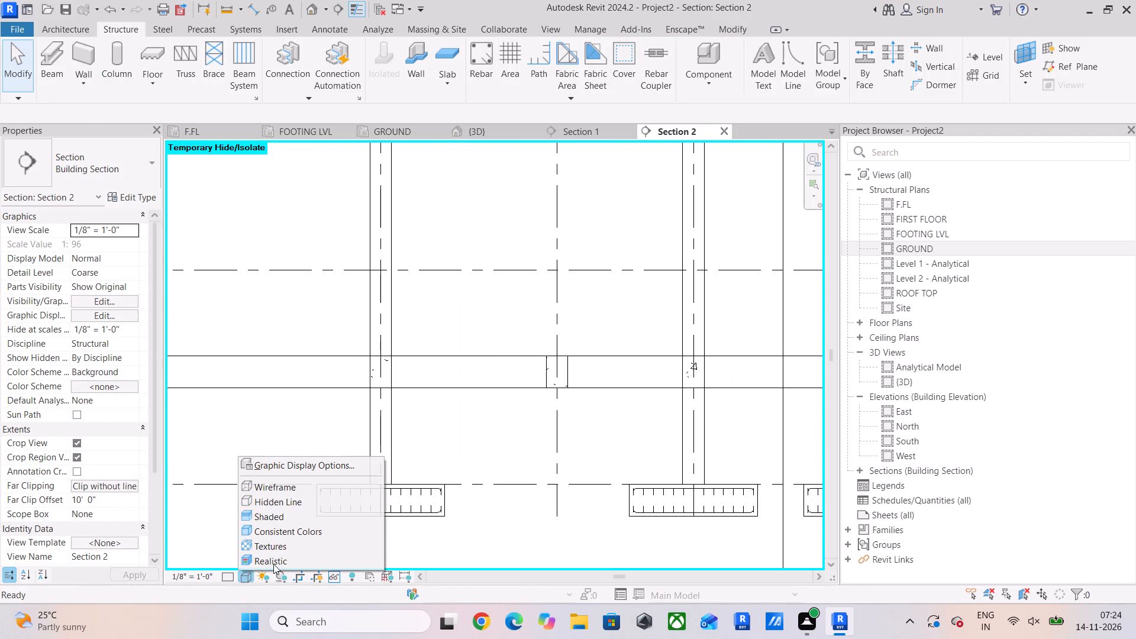
click(293, 485)
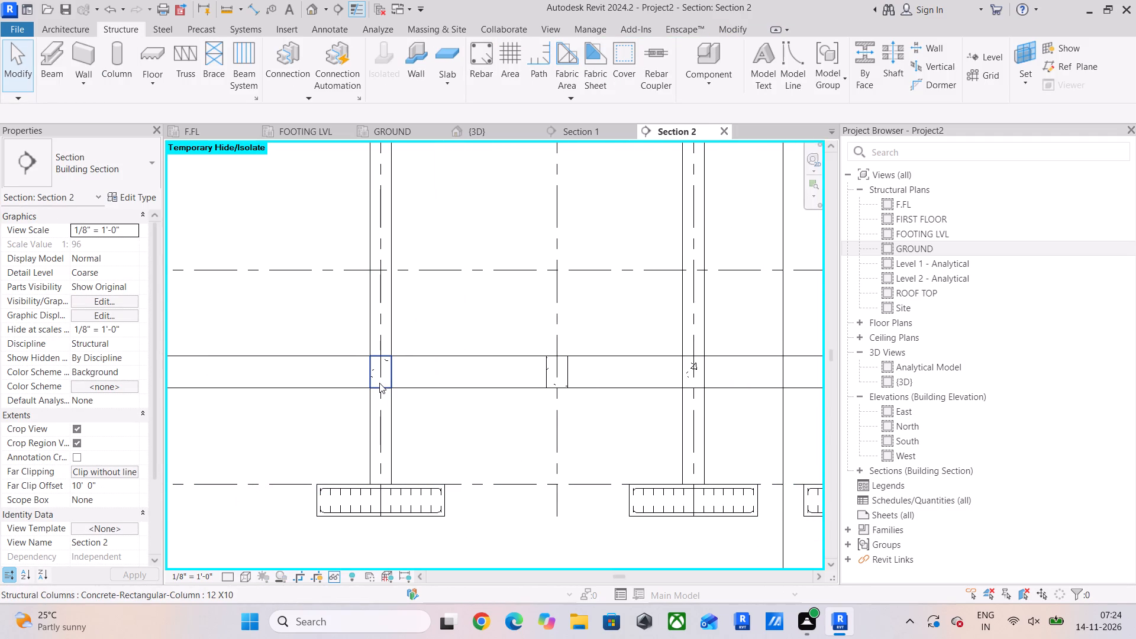
Place a single #4 T1 stirrup on the current work plane in the ground beam's cross-section at grid 2.
scroll(379, 383, up, 4)
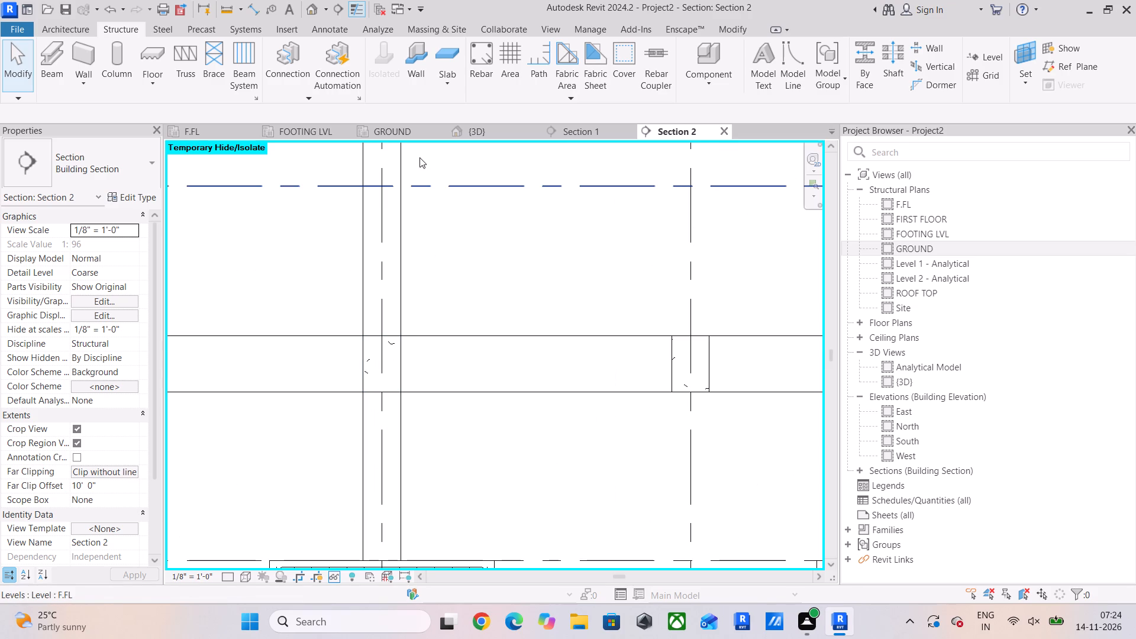
click(493, 76)
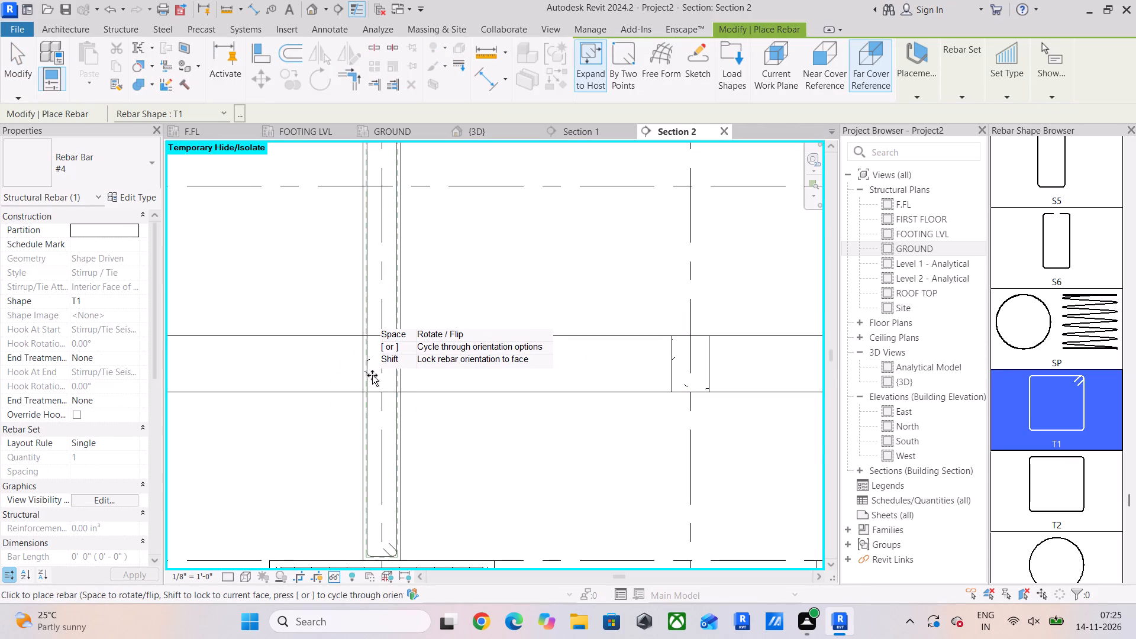
scroll(377, 372, up, 4)
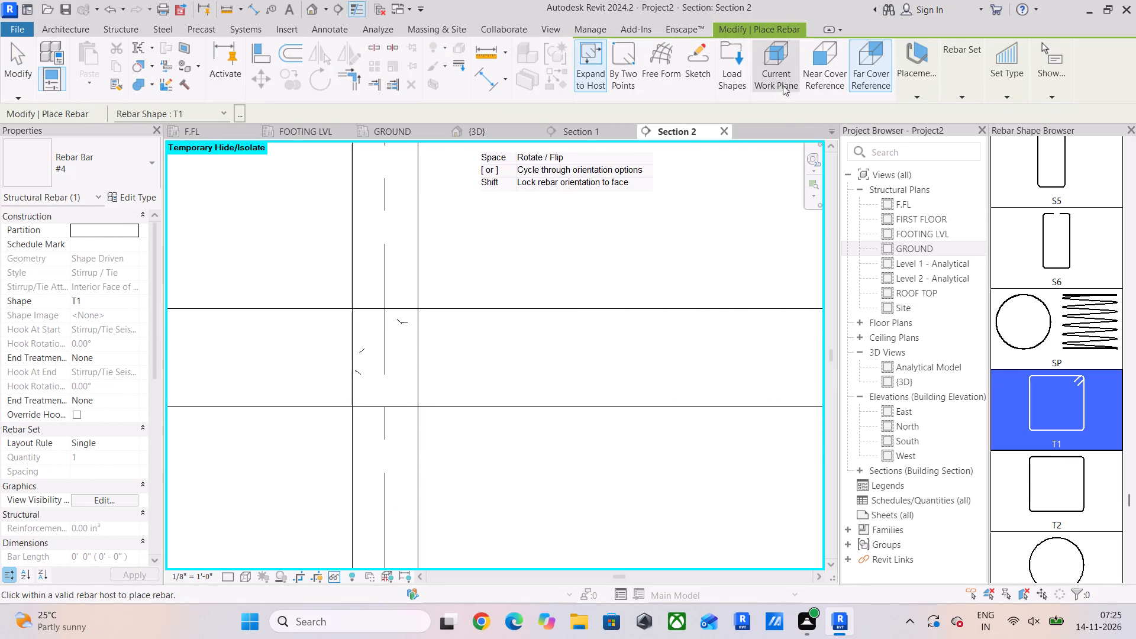
click(786, 80)
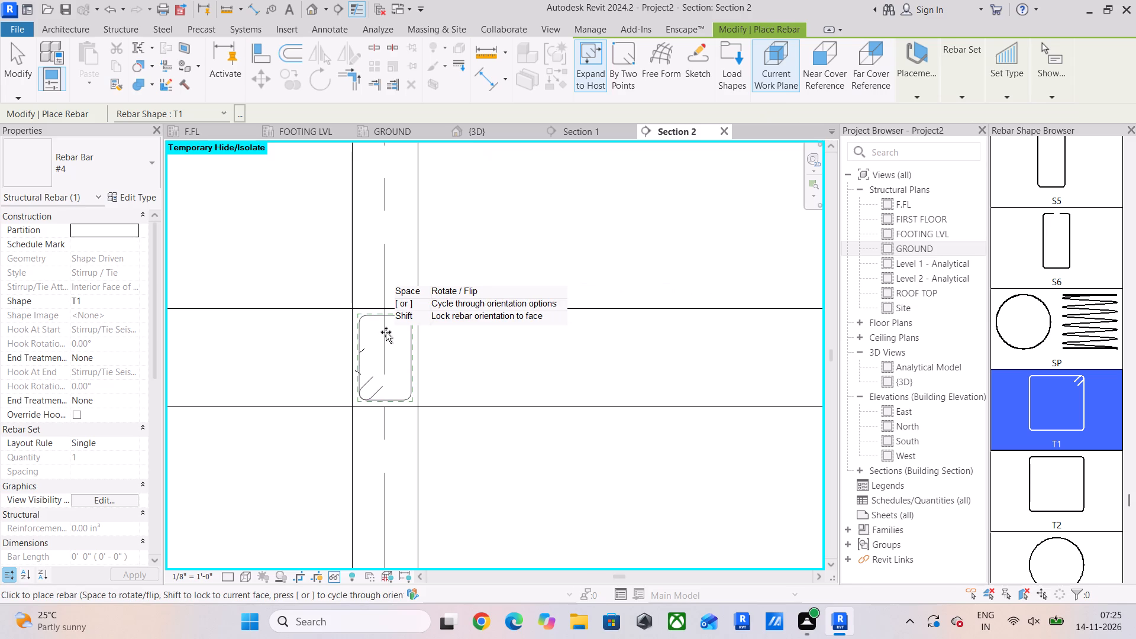
click(386, 332)
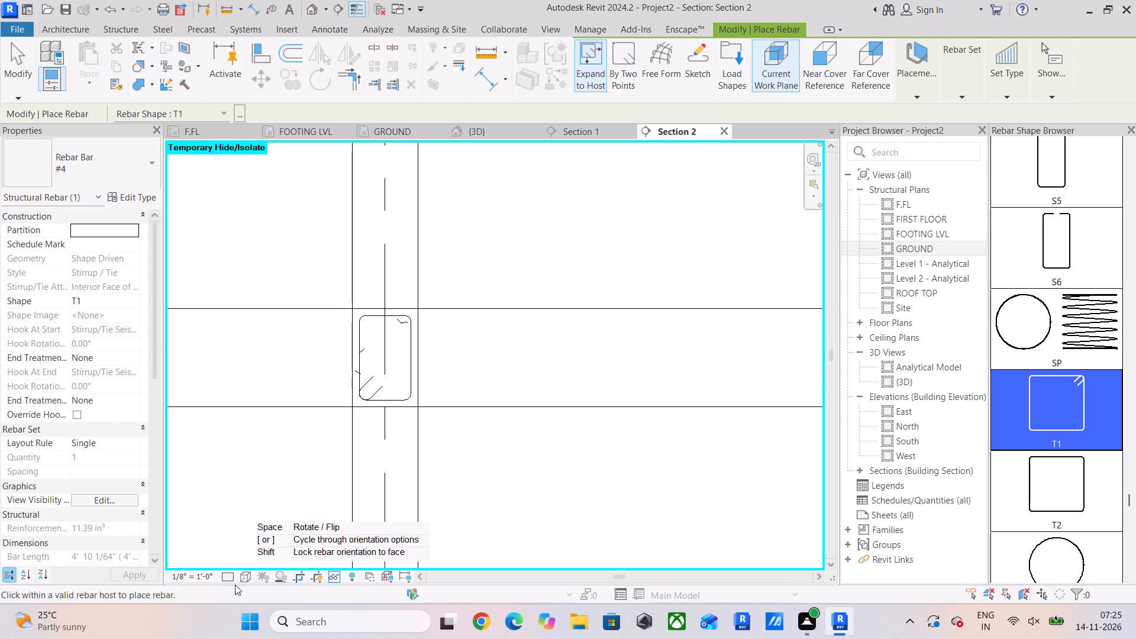
Set the detail level of Section 2 to Fine.
click(231, 577)
click(238, 561)
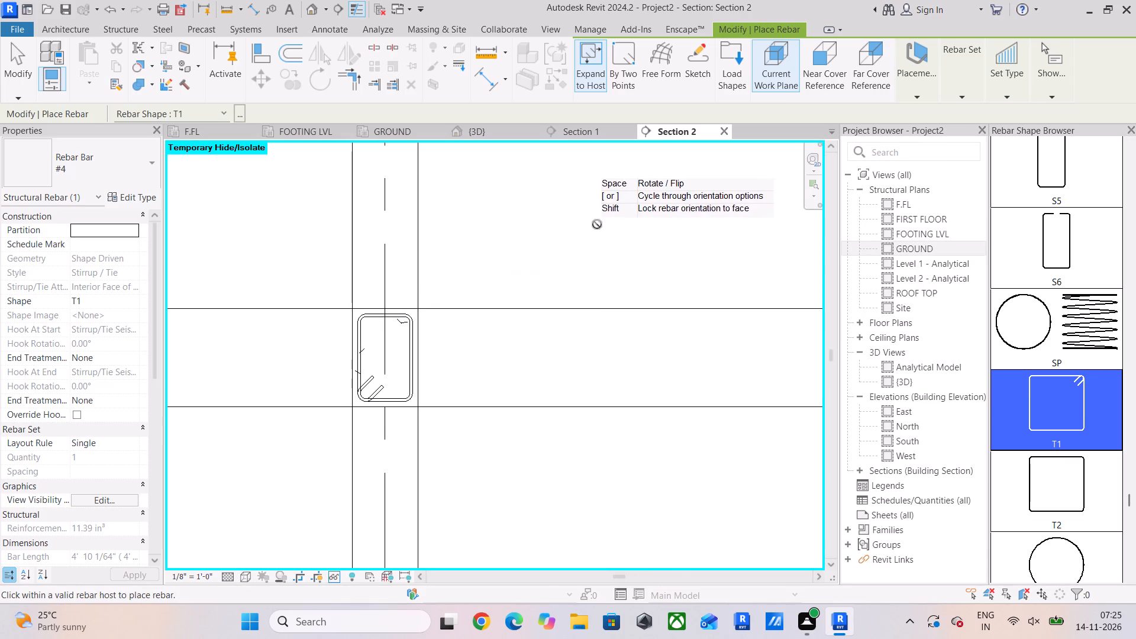
Place a #4 shape 00 bar perpendicular to cover inside the stirrup's lower-left corner, about 2 inches from the beam's side and bottom faces.
scroll(1011, 291, up, 17)
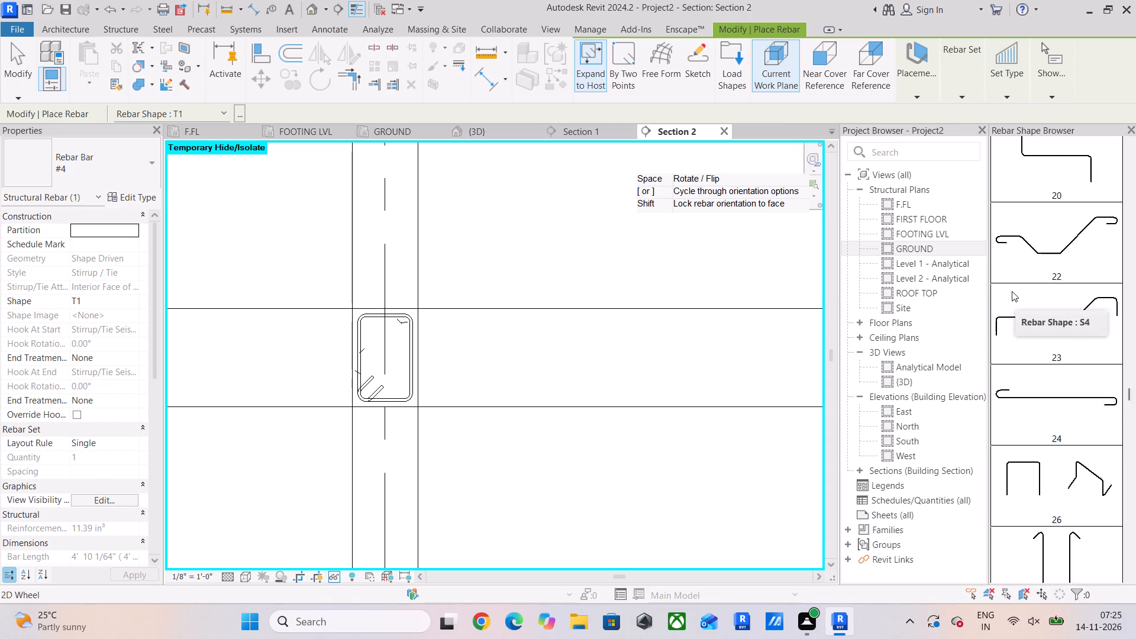
scroll(1012, 291, up, 20)
scroll(1012, 291, up, 18)
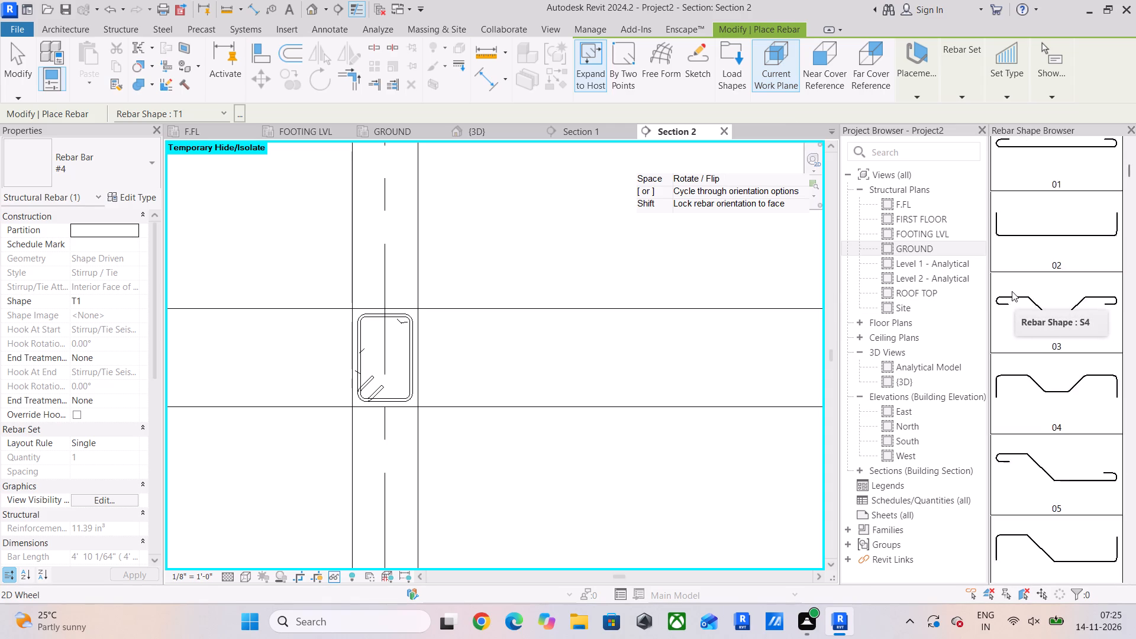
scroll(1012, 291, up, 7)
click(1061, 186)
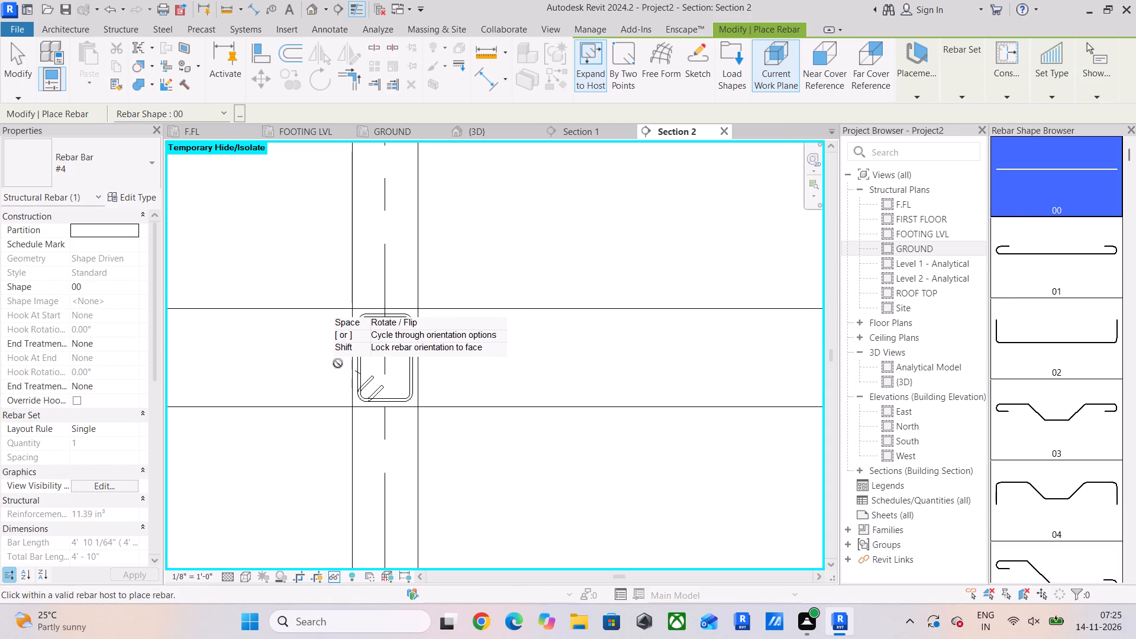
scroll(360, 358, up, 4)
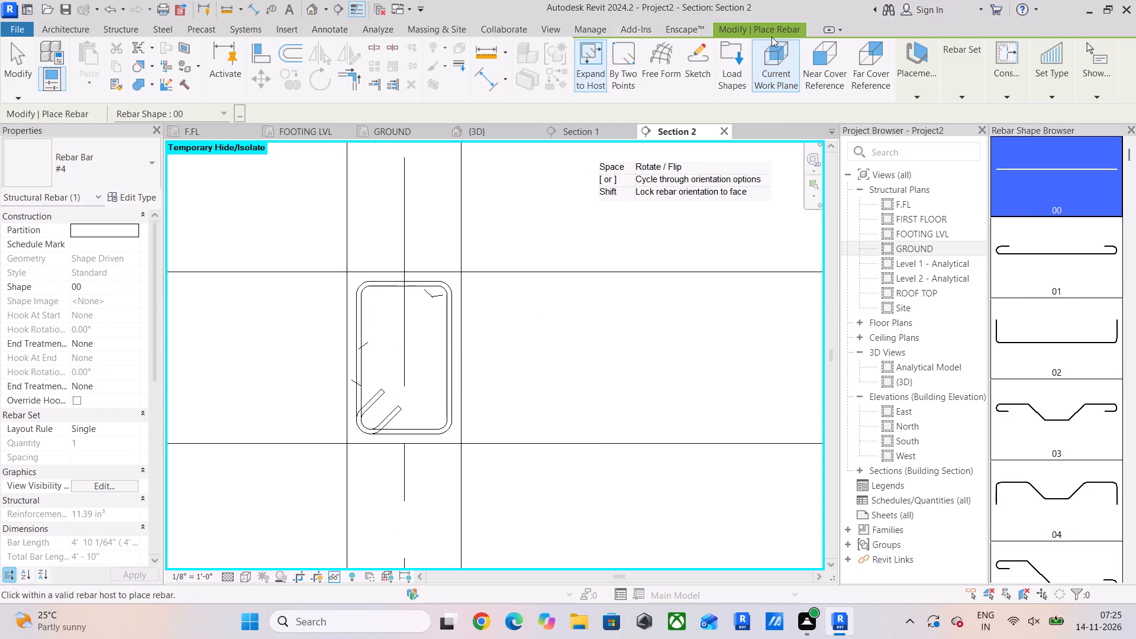
click(1027, 131)
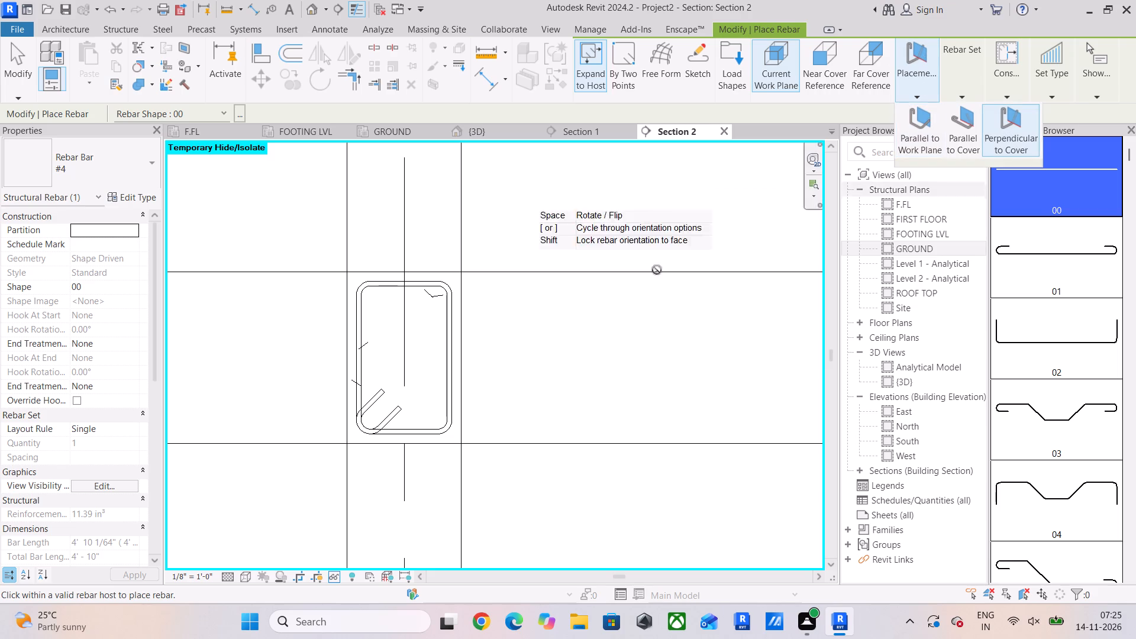
scroll(375, 413, up, 9)
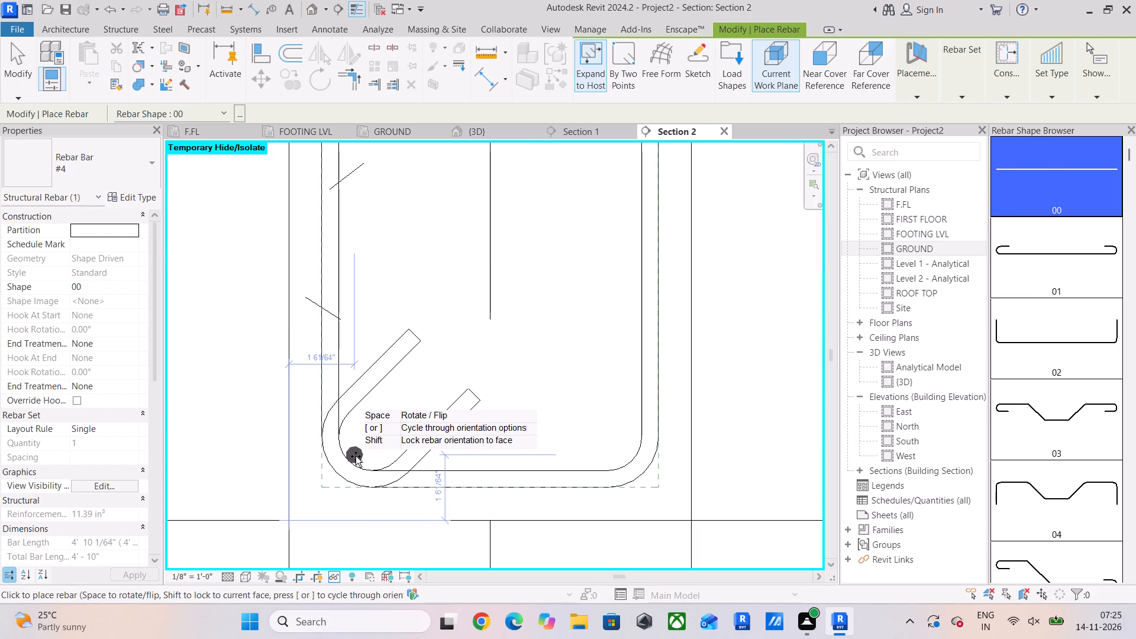
click(356, 456)
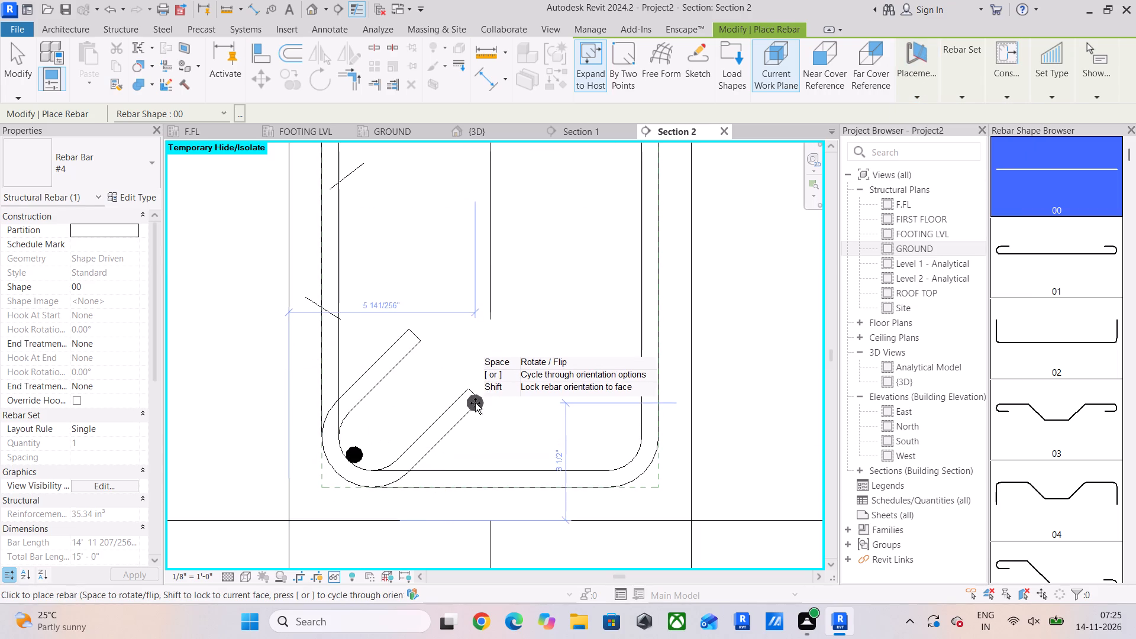
key(Escape)
key(Escape)
Mirror a copy of the corner bar about the beam's vertical centreline into the stirrup's other bottom corner.
click(357, 450)
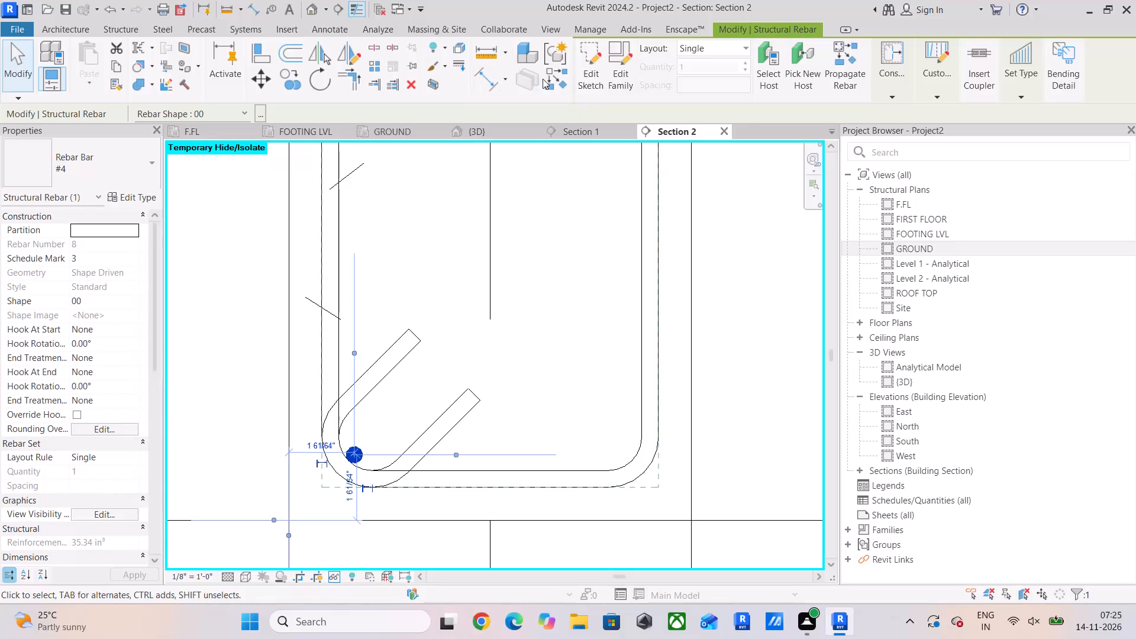
click(343, 47)
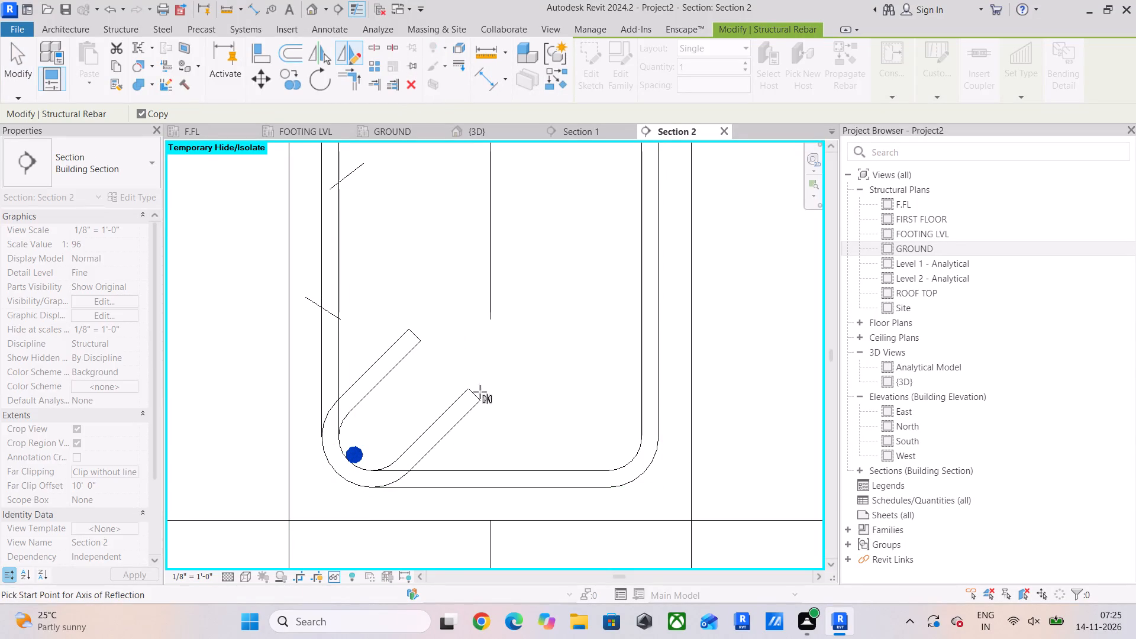
click(488, 473)
click(490, 373)
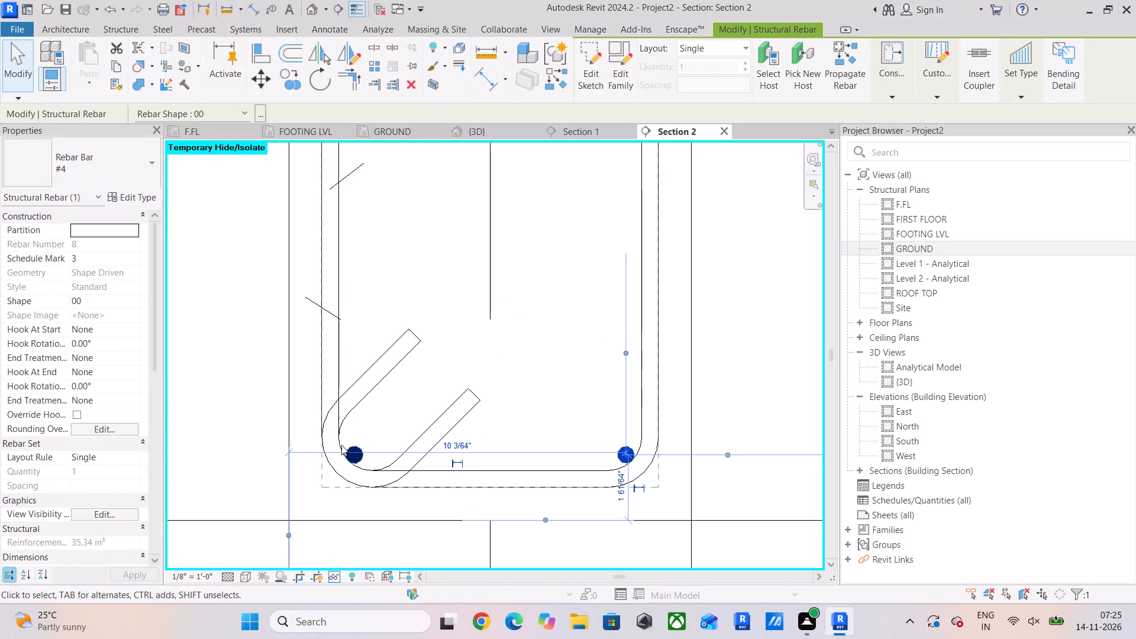
key(Escape)
Mirror copies of both bottom bars about the beam's horizontal mid-height axis into the stirrup's top corners.
ctrl+click(357, 449)
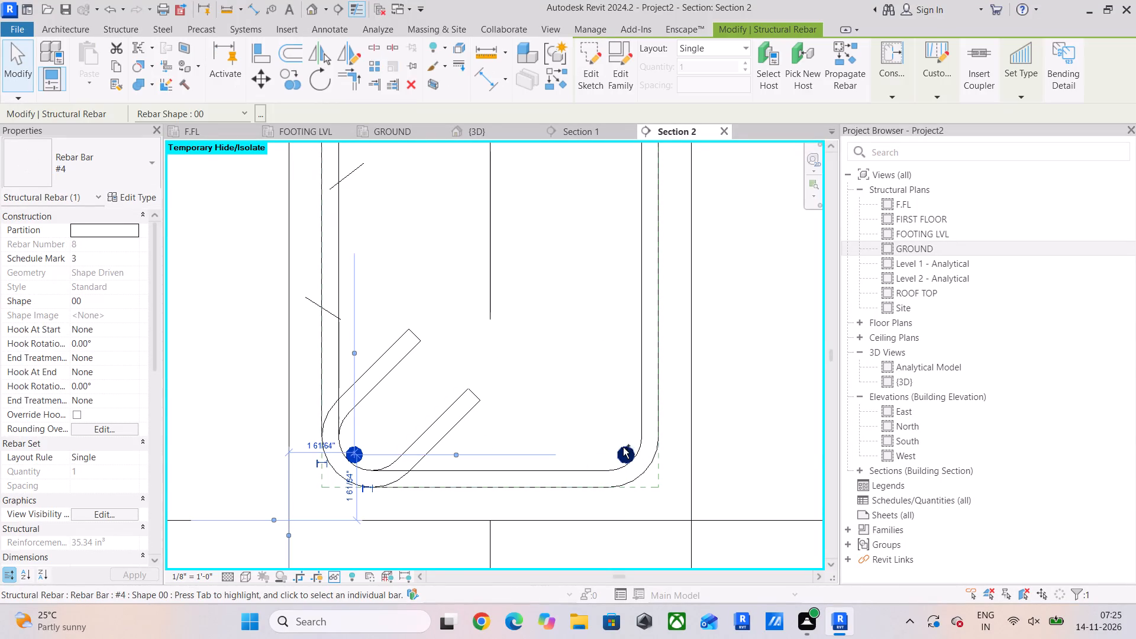
ctrl+click(619, 448)
scroll(526, 338, down, 5)
click(351, 59)
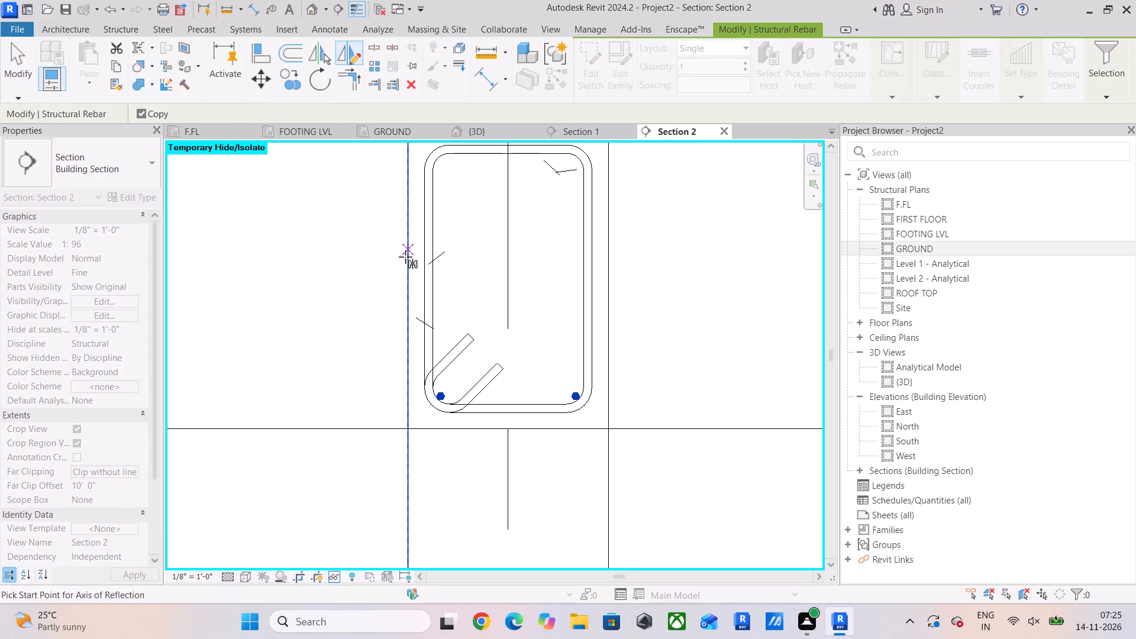
click(415, 283)
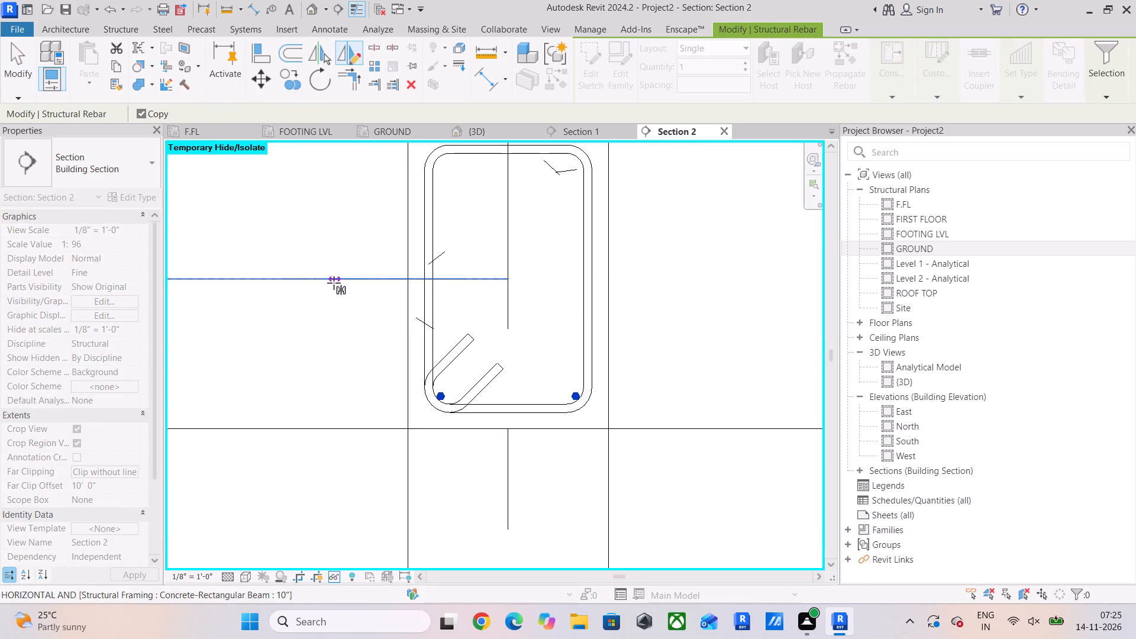
click(330, 283)
Copy the two top corner bars straight down about 7 inches to the beam's mid-height inside the stirrup.
middle_drag(405, 311, 380, 411)
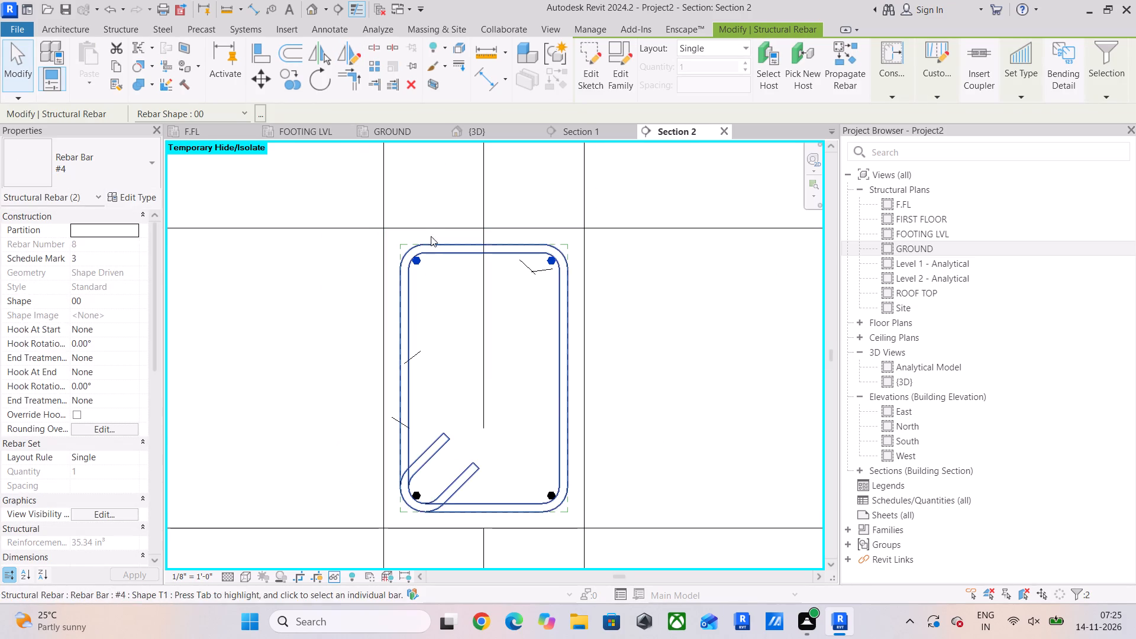
click(297, 78)
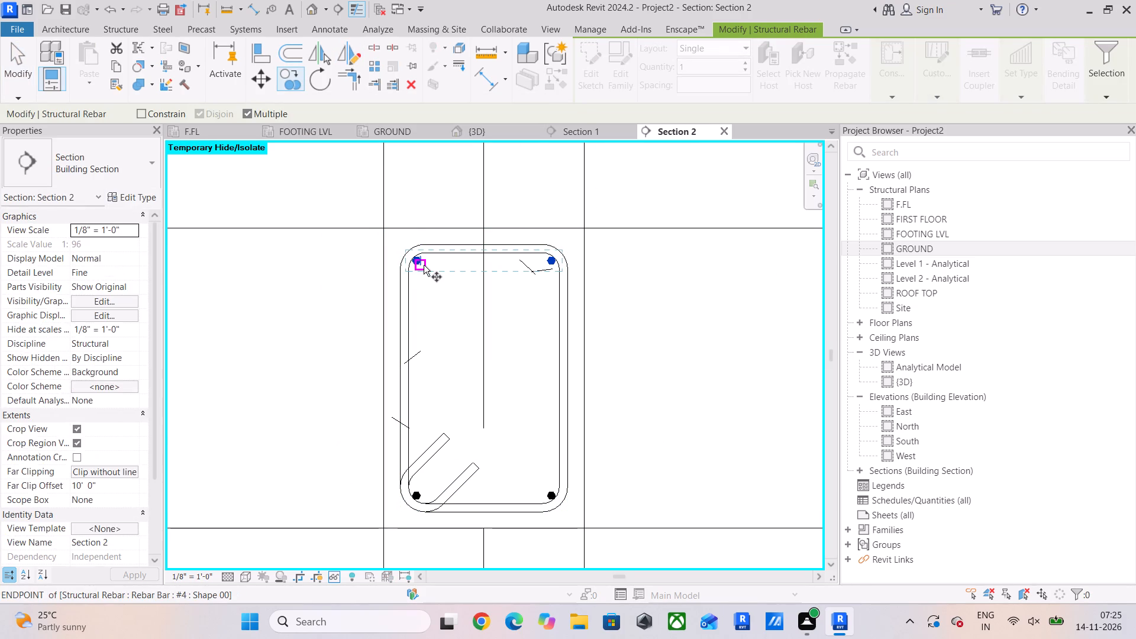
scroll(418, 263, up, 8)
click(414, 257)
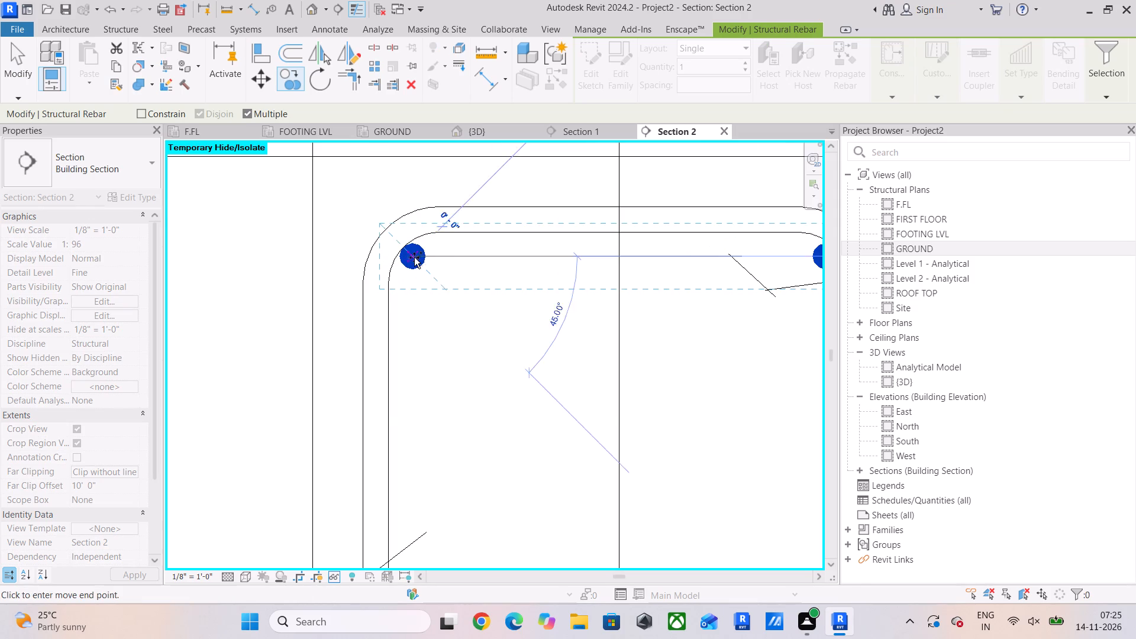
scroll(404, 388, down, 5)
middle_drag(416, 528, 422, 434)
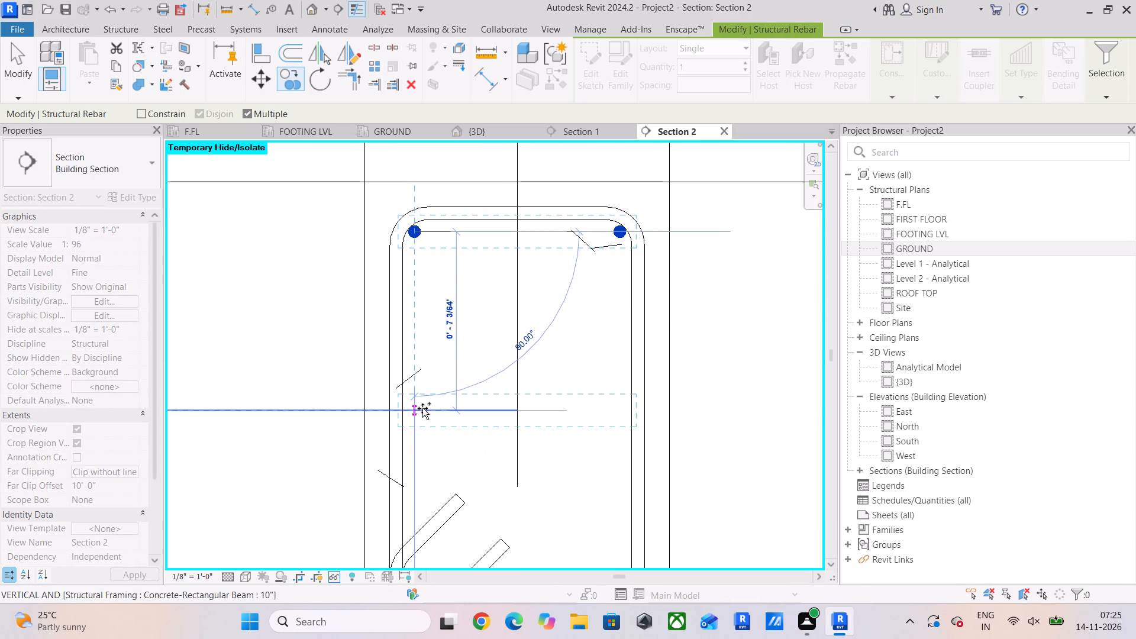
scroll(422, 408, down, 3)
click(422, 408)
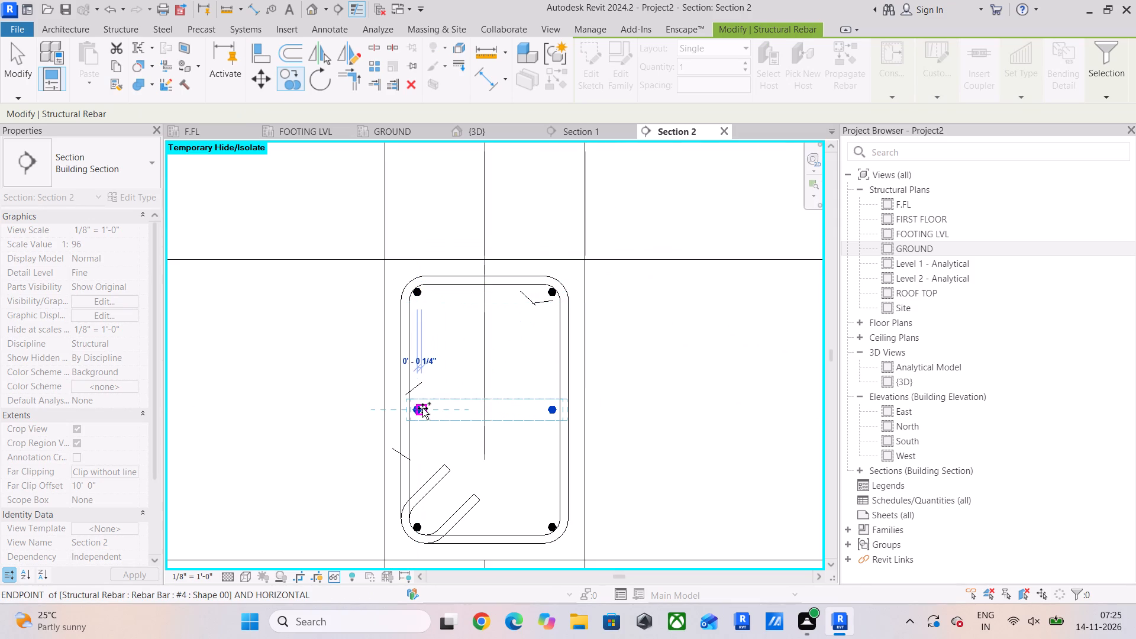
key(Escape)
Change the two mid-height longitudinal bars to bar type #5.
scroll(594, 373, down, 5)
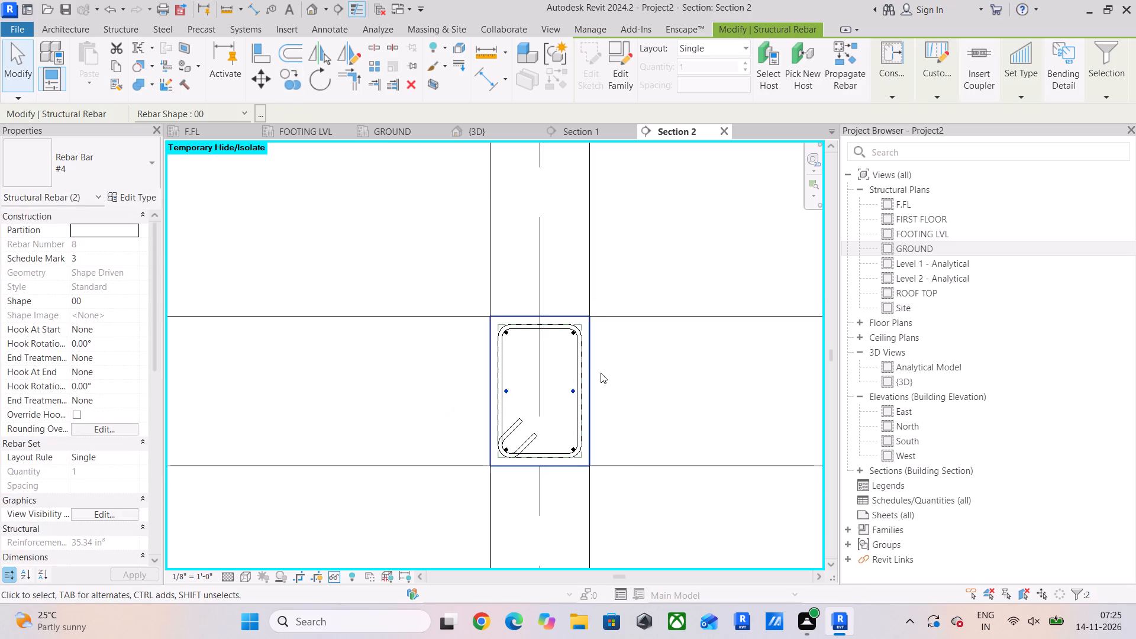
middle_drag(599, 375, 522, 367)
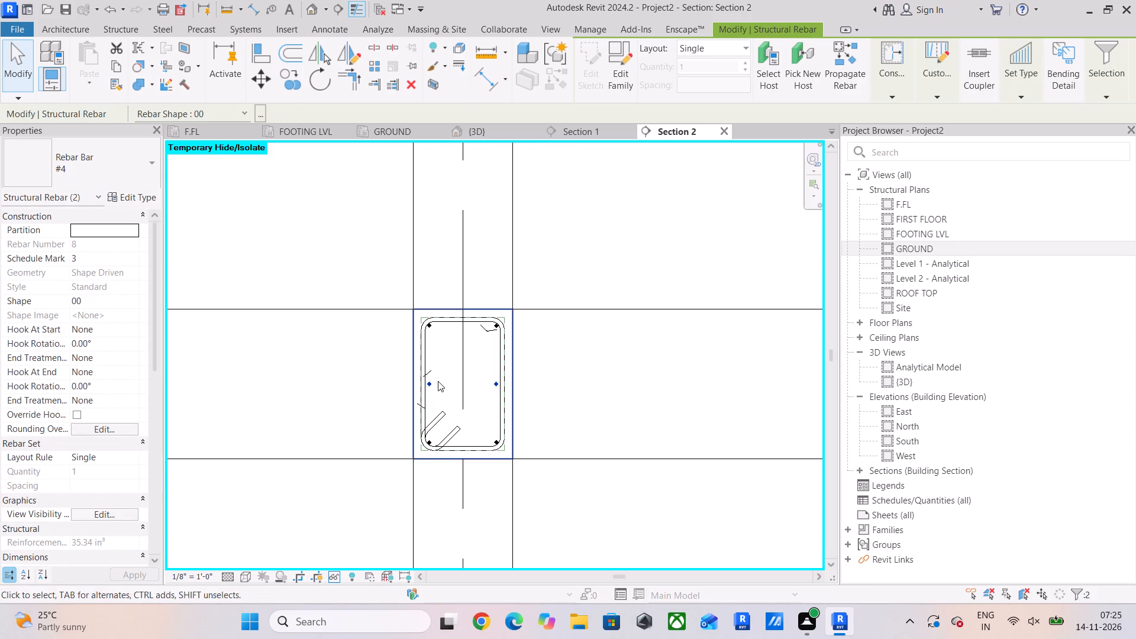
scroll(436, 379, up, 5)
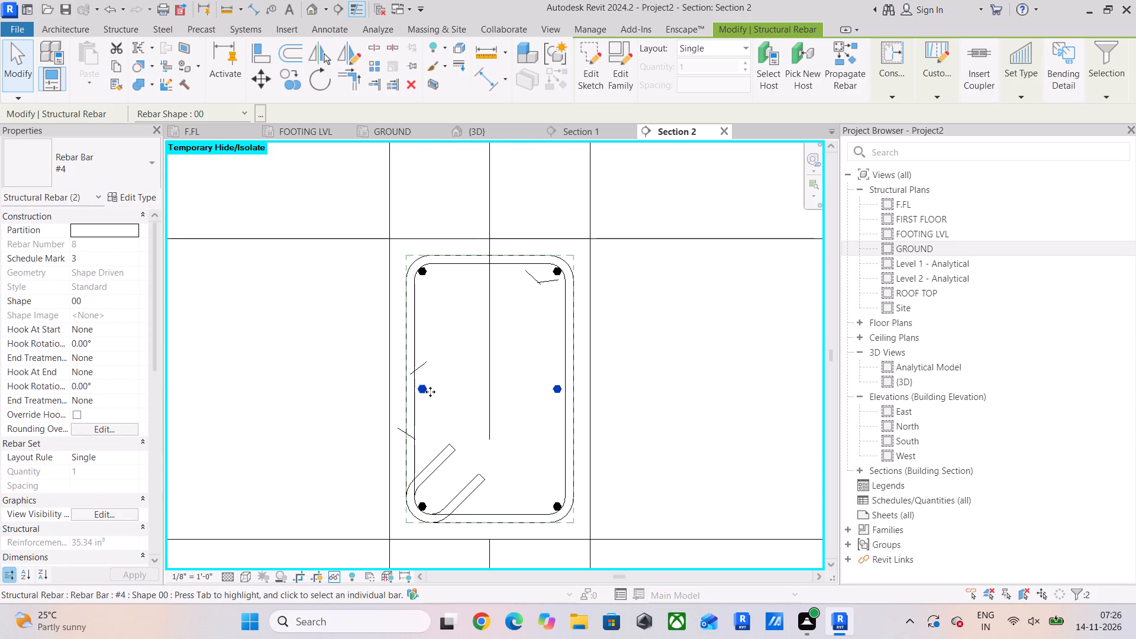
click(108, 162)
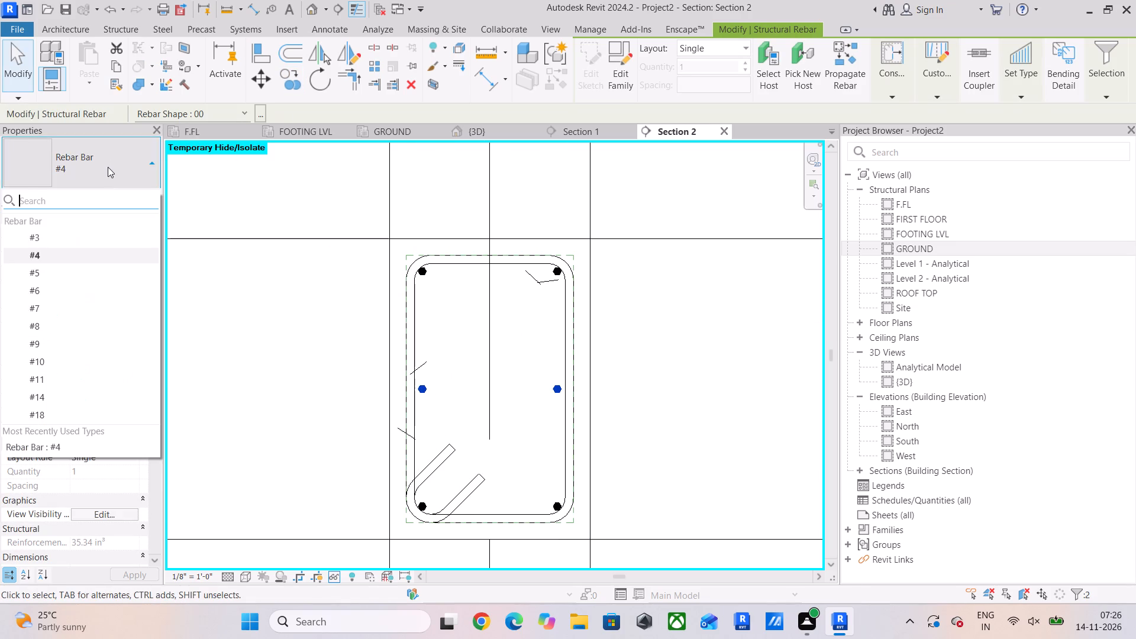
click(84, 278)
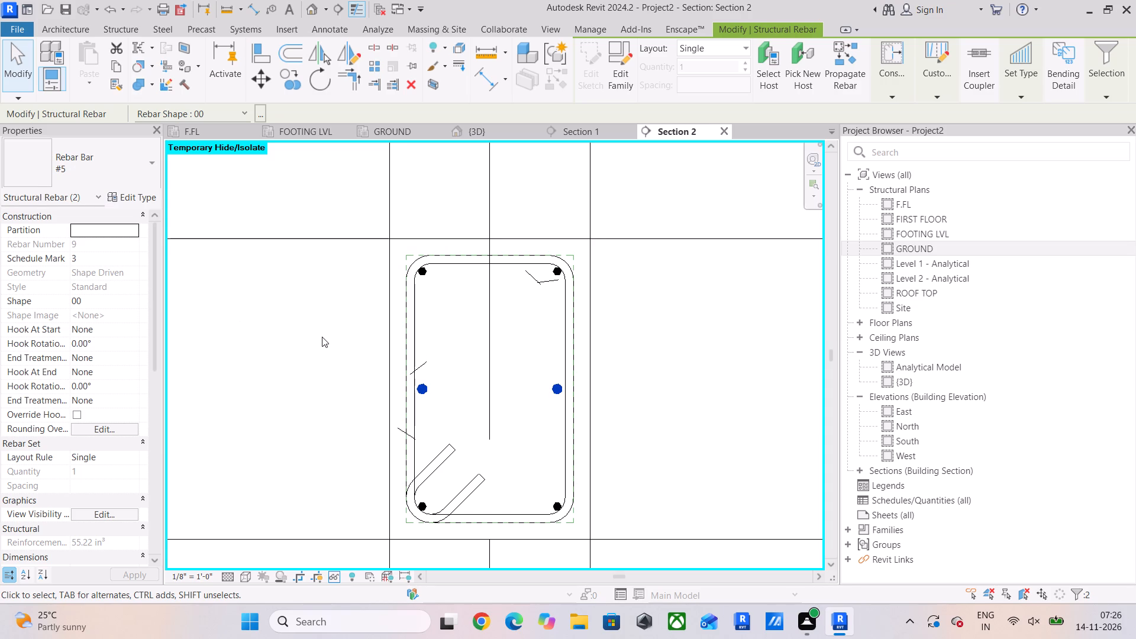
Change the beam's T1 stirrup to bar type #5.
click(413, 351)
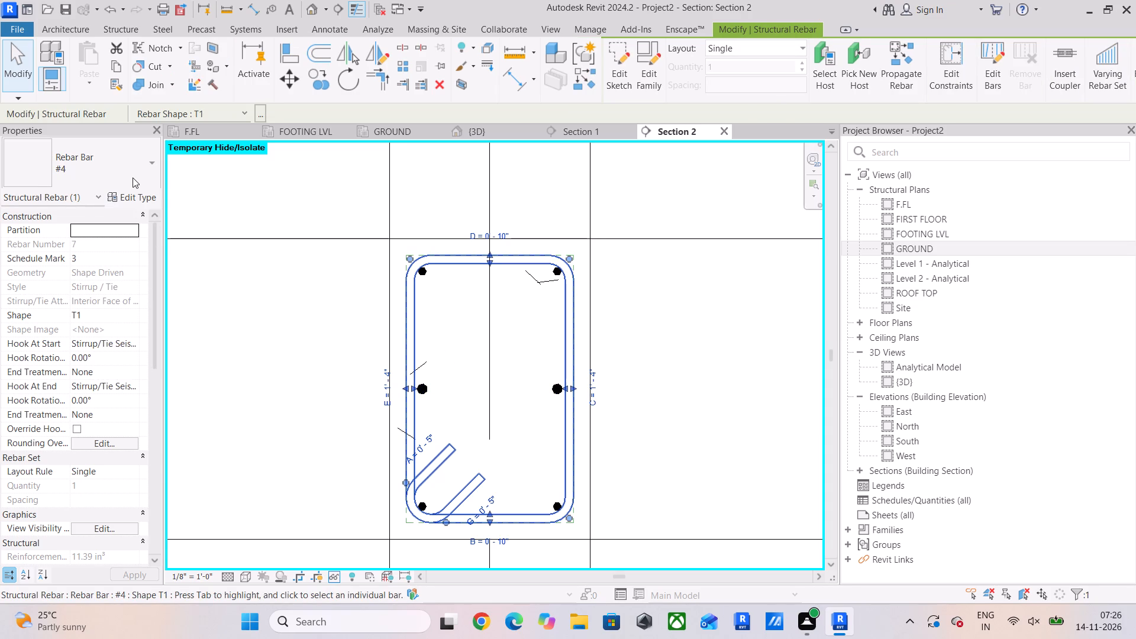
click(133, 177)
click(67, 279)
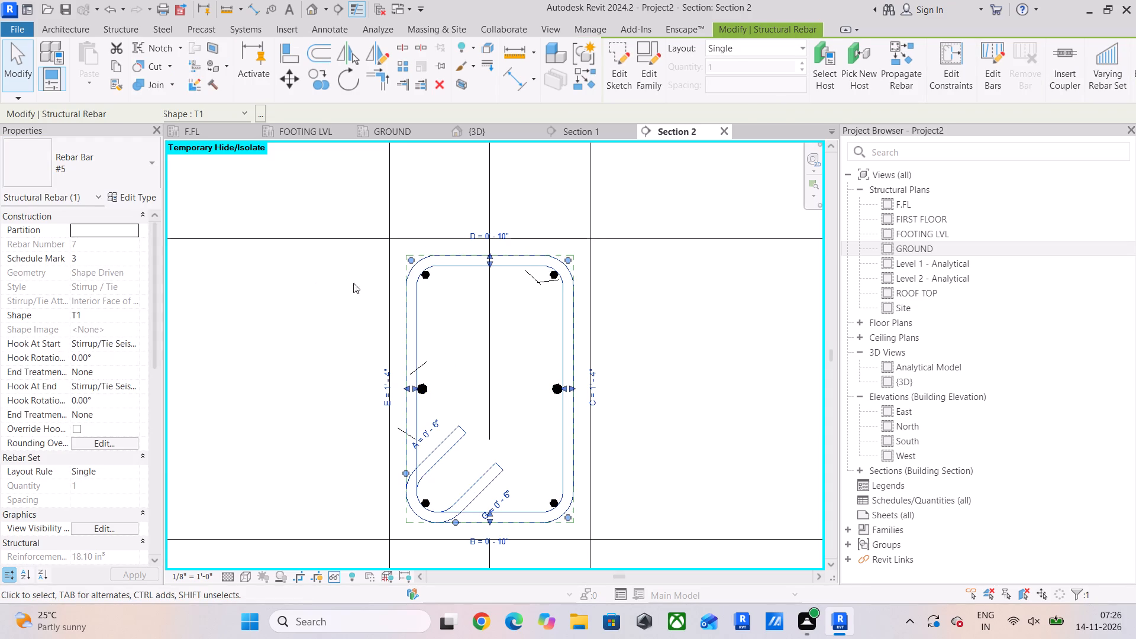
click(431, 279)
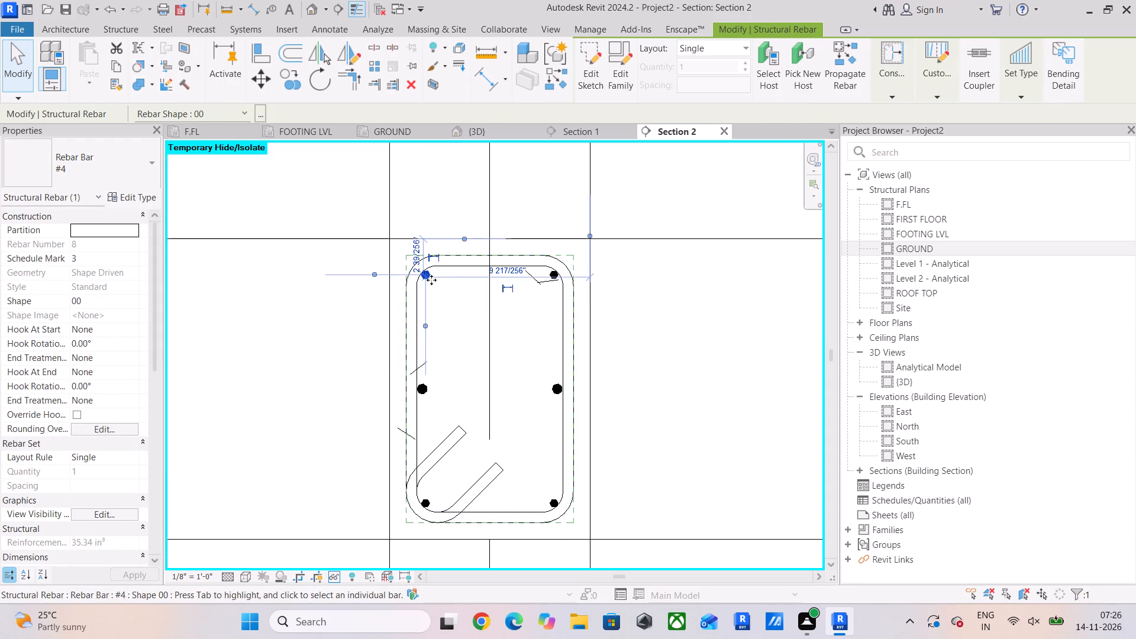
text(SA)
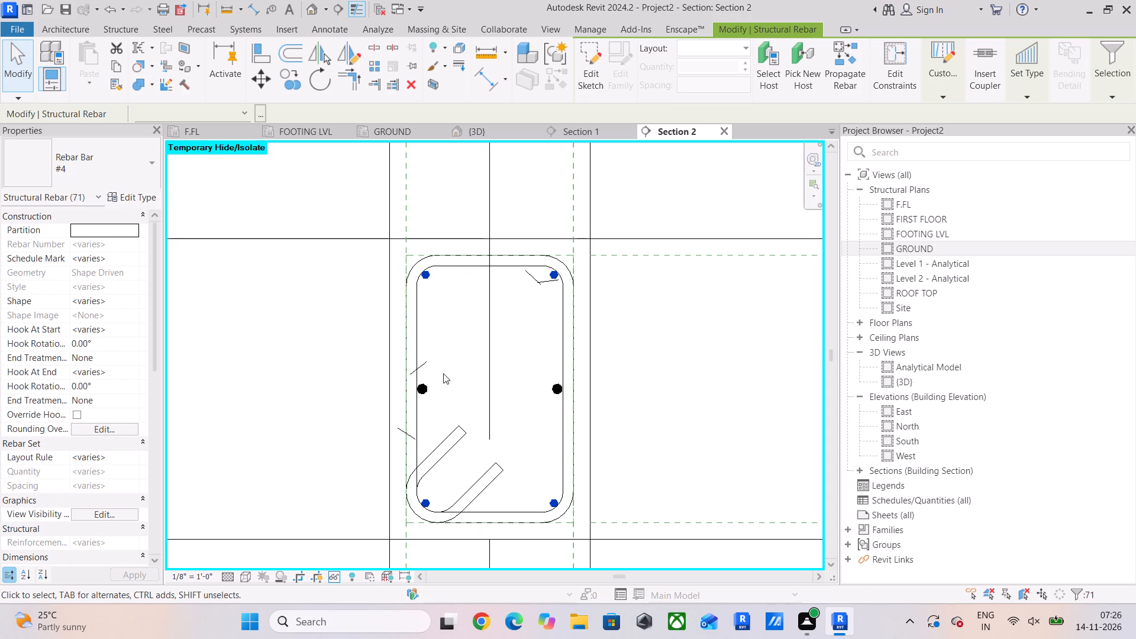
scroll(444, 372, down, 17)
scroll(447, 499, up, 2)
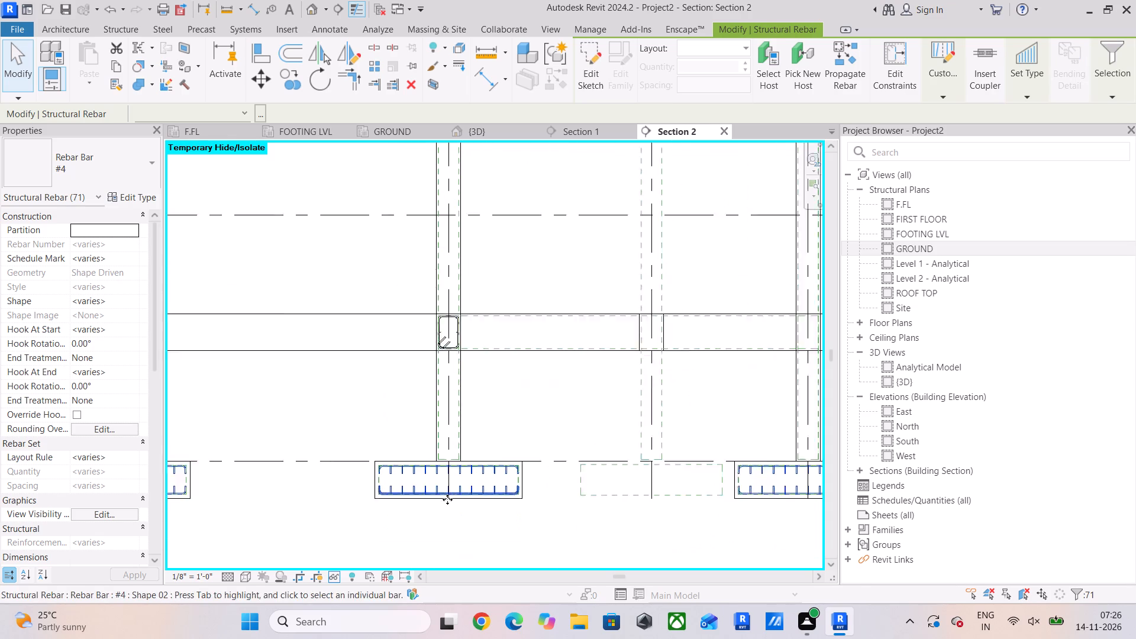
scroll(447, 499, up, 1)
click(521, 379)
Change the four corner longitudinal bars inside the stirrup to bar type #5.
scroll(472, 313, up, 11)
scroll(421, 309, up, 5)
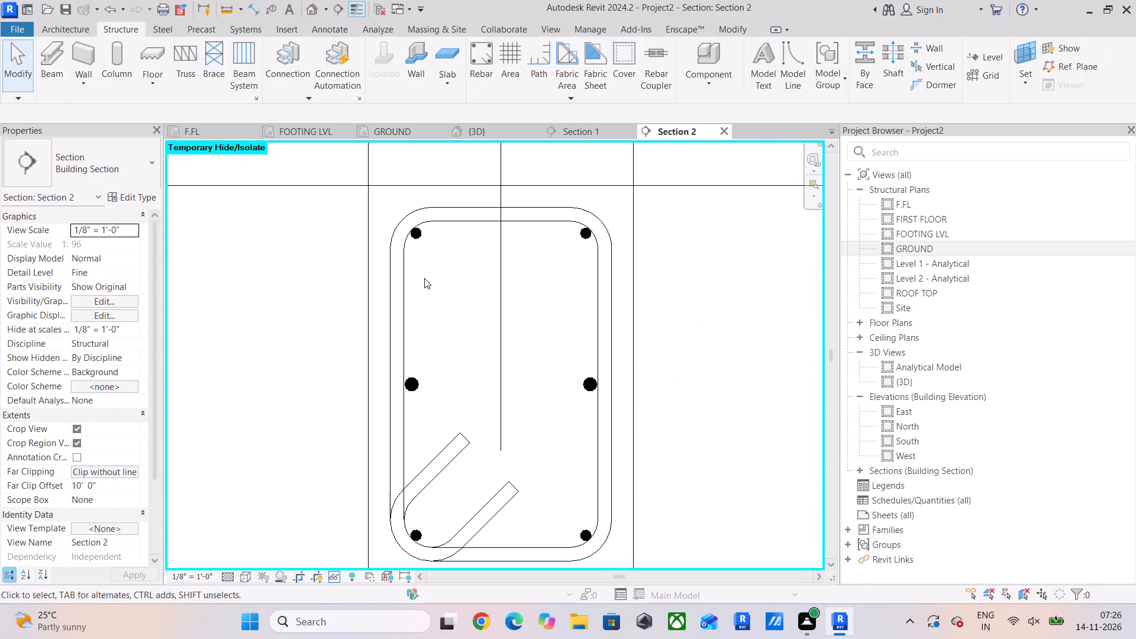
click(421, 233)
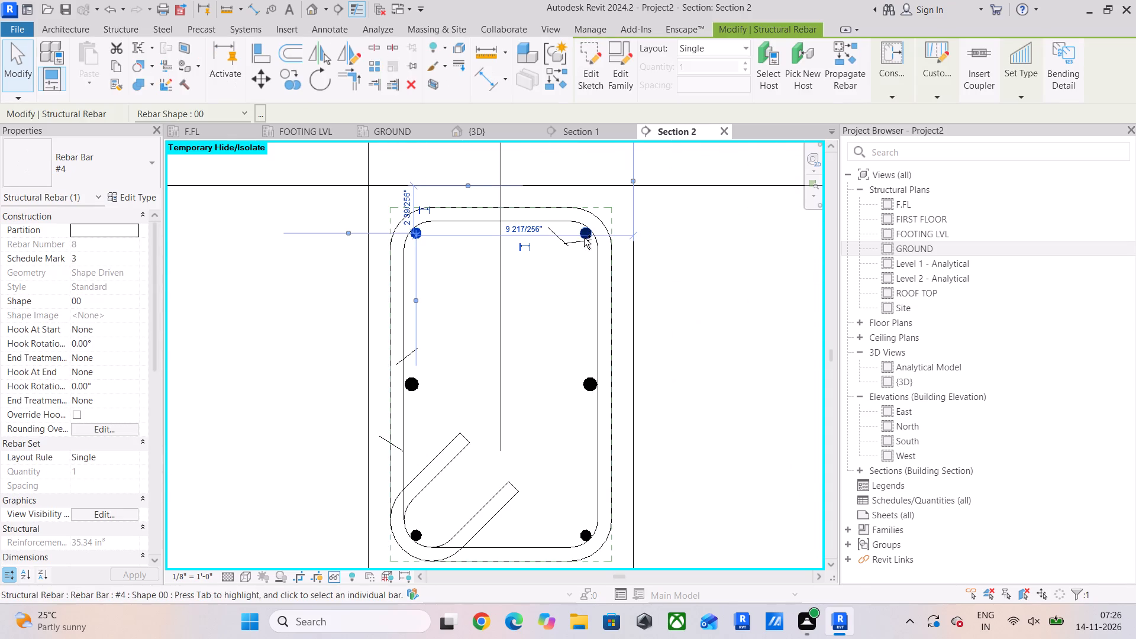
ctrl+click(584, 238)
ctrl+click(417, 528)
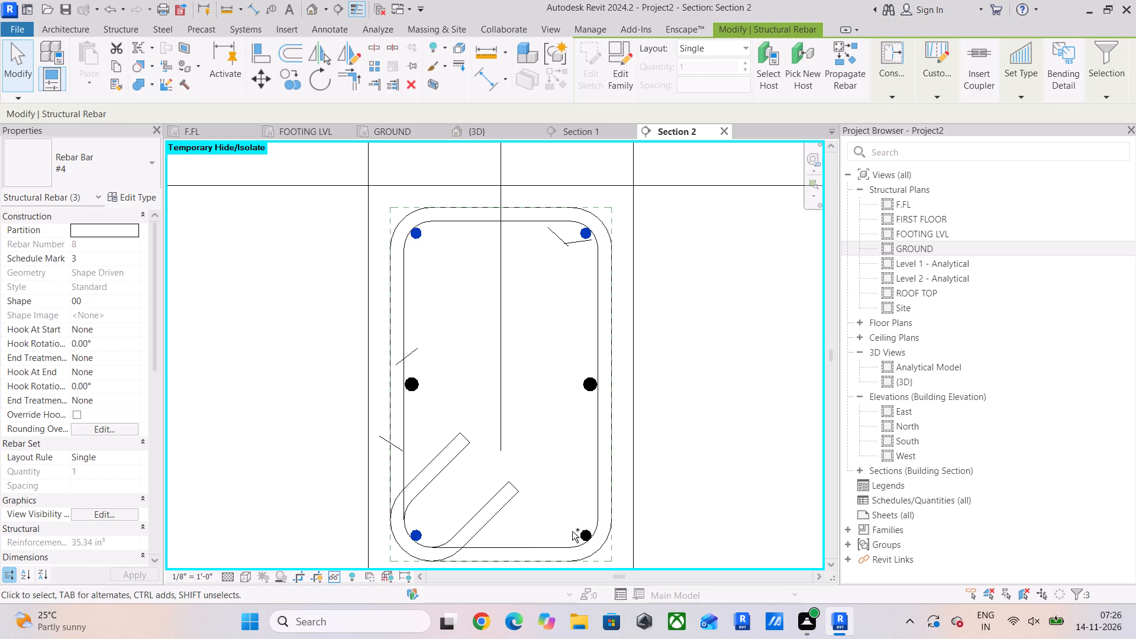
ctrl+click(578, 531)
click(115, 173)
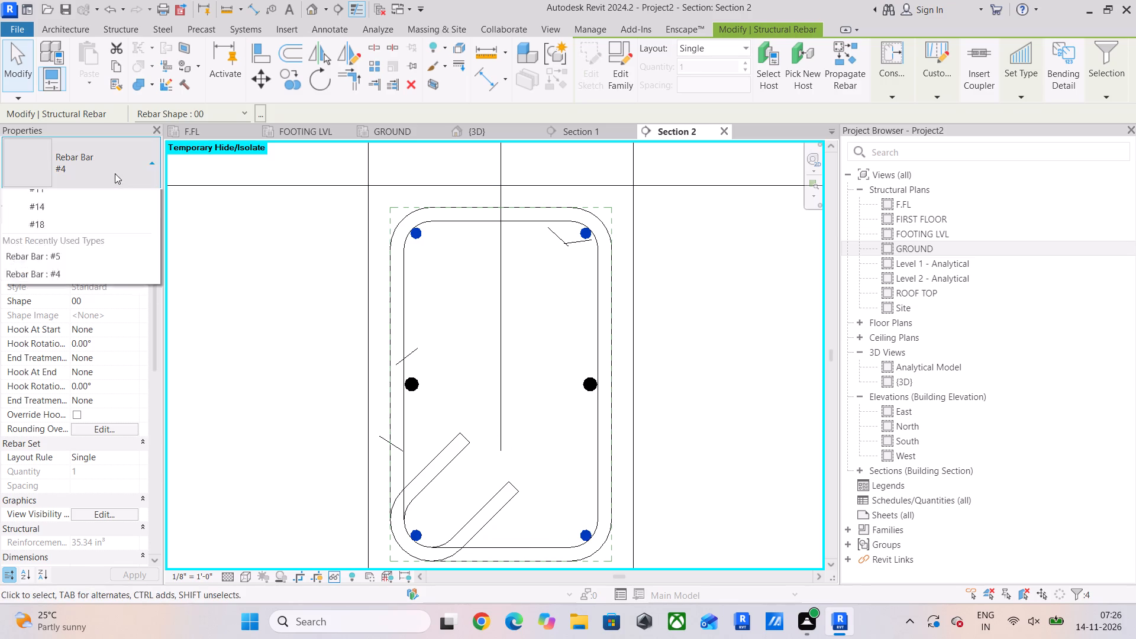
click(83, 275)
click(721, 304)
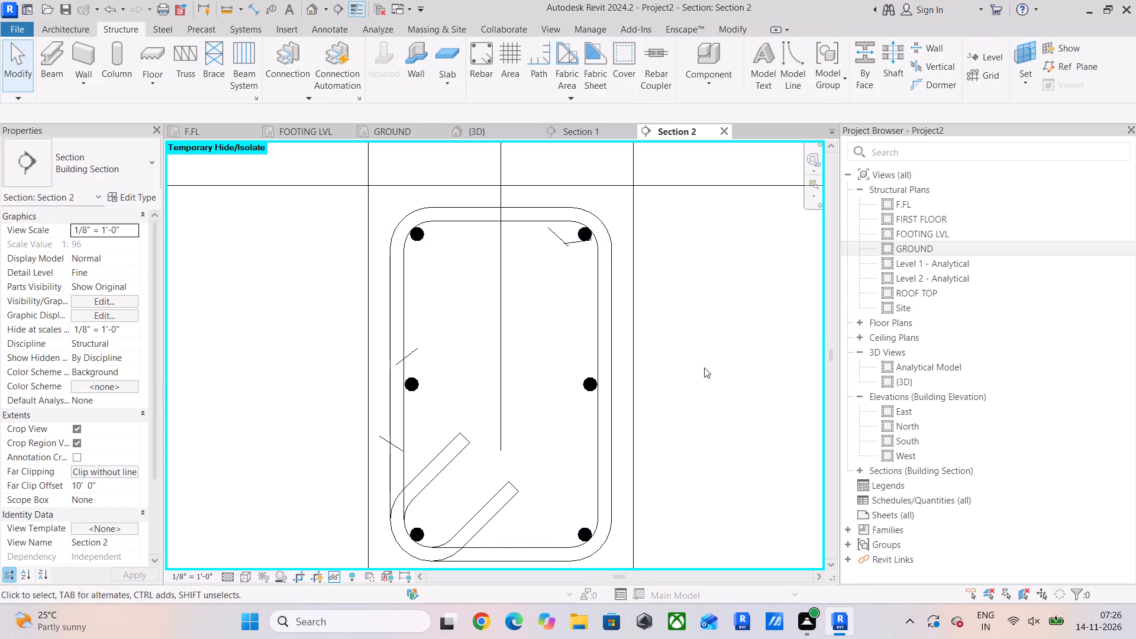
Set the beam stirrup's layout to Maximum Spacing with a spacing of 150 mm.
scroll(684, 417, down, 4)
middle_drag(684, 417, 643, 386)
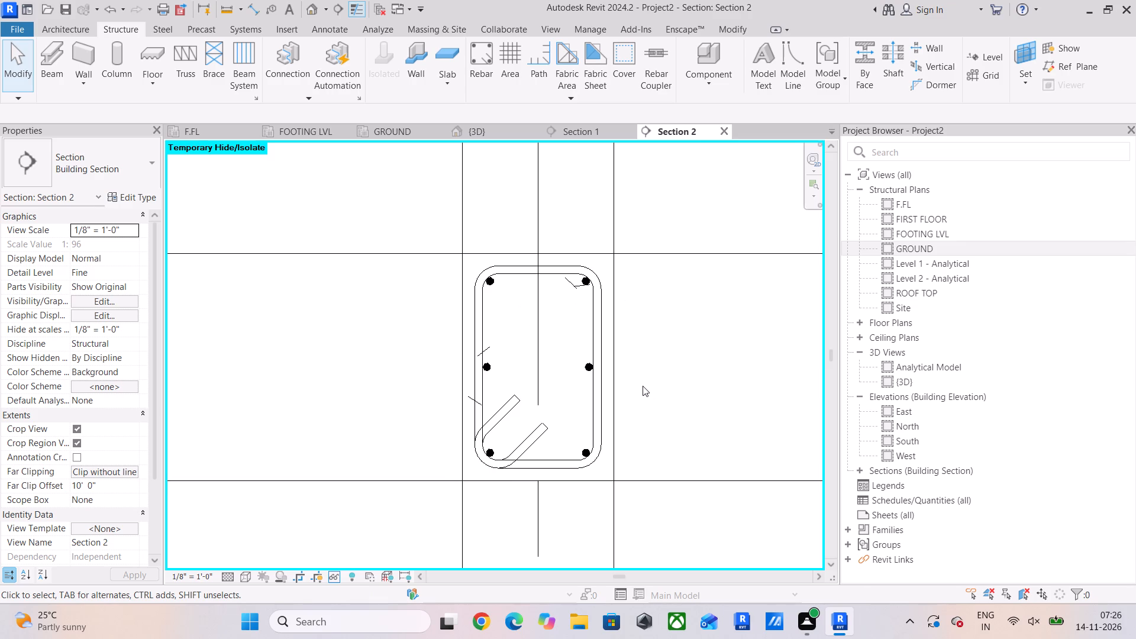
scroll(368, 430, down, 4)
middle_drag(402, 429, 297, 432)
scroll(297, 432, down, 2)
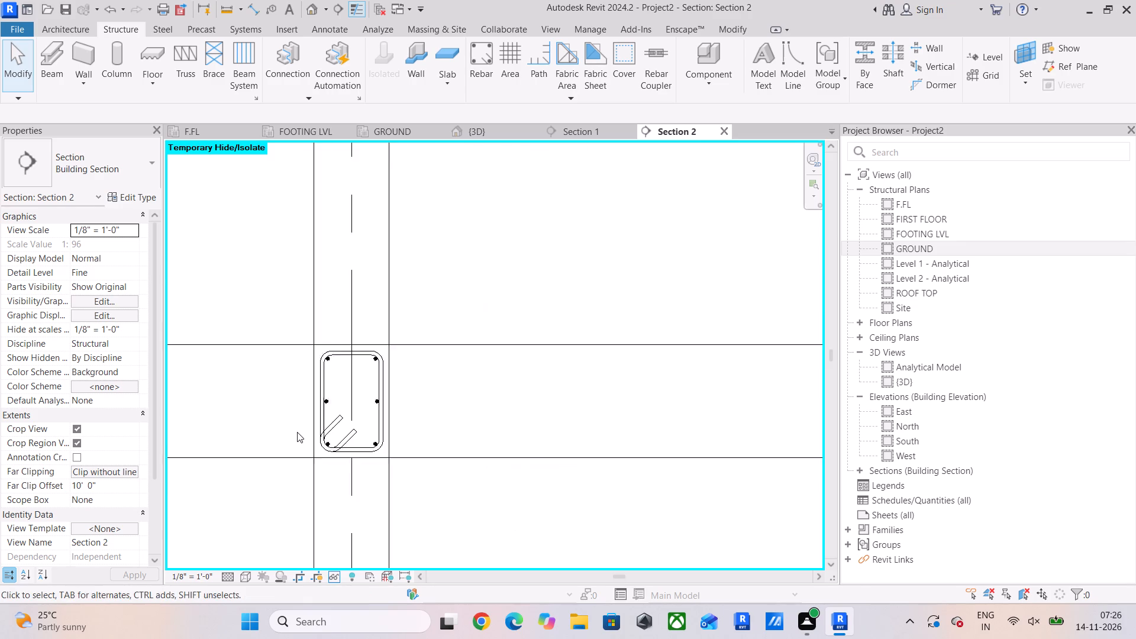
scroll(297, 432, down, 1)
click(323, 392)
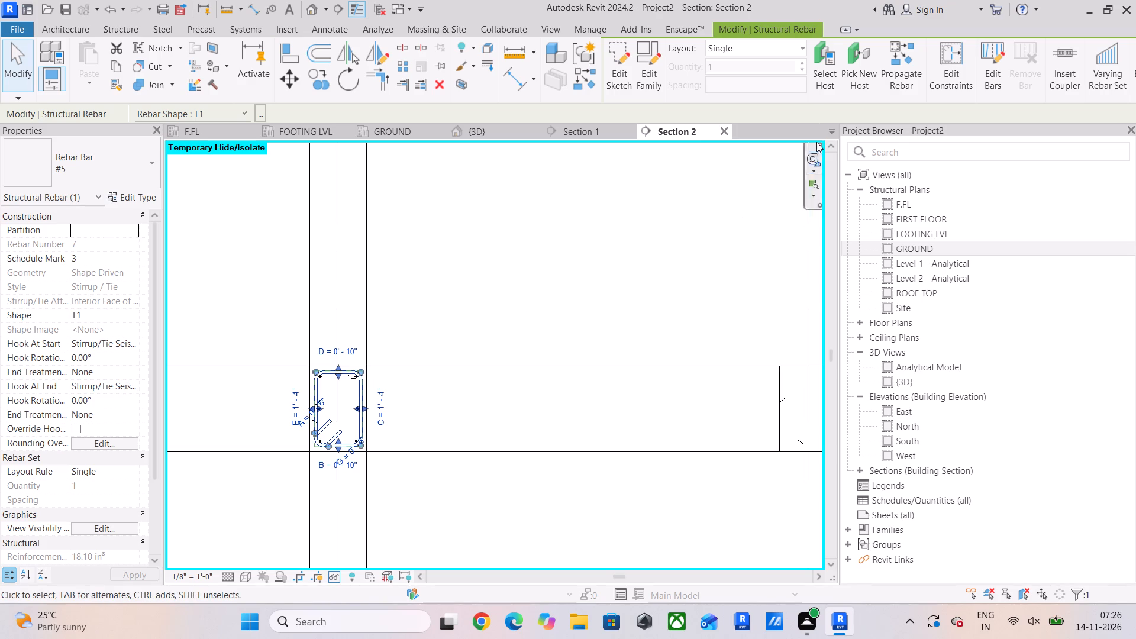
click(782, 49)
click(737, 92)
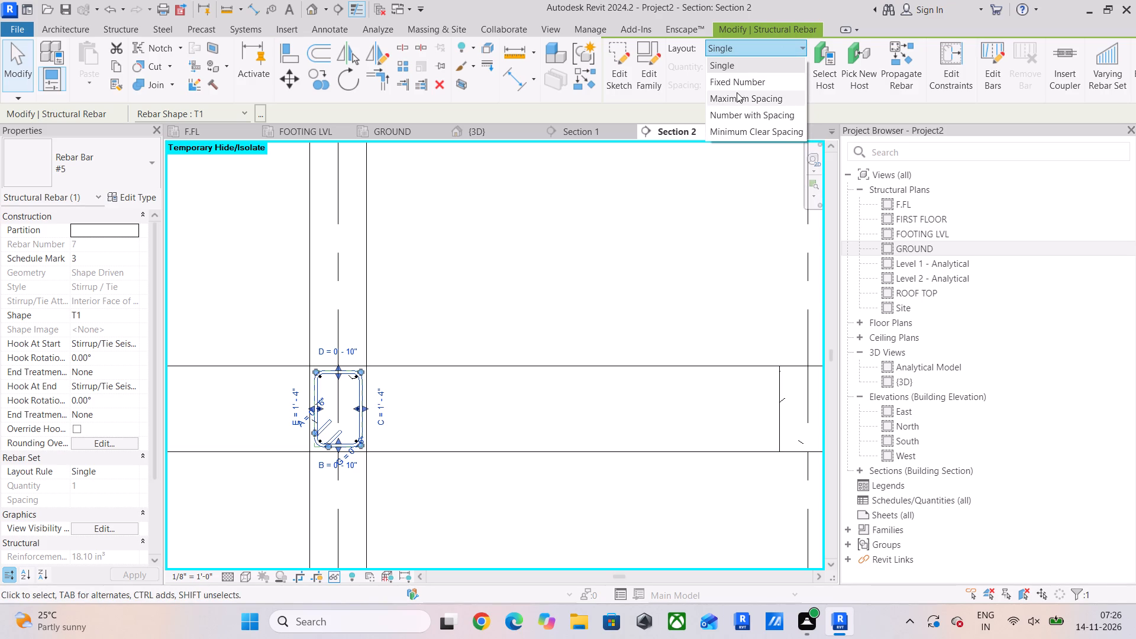
click(759, 88)
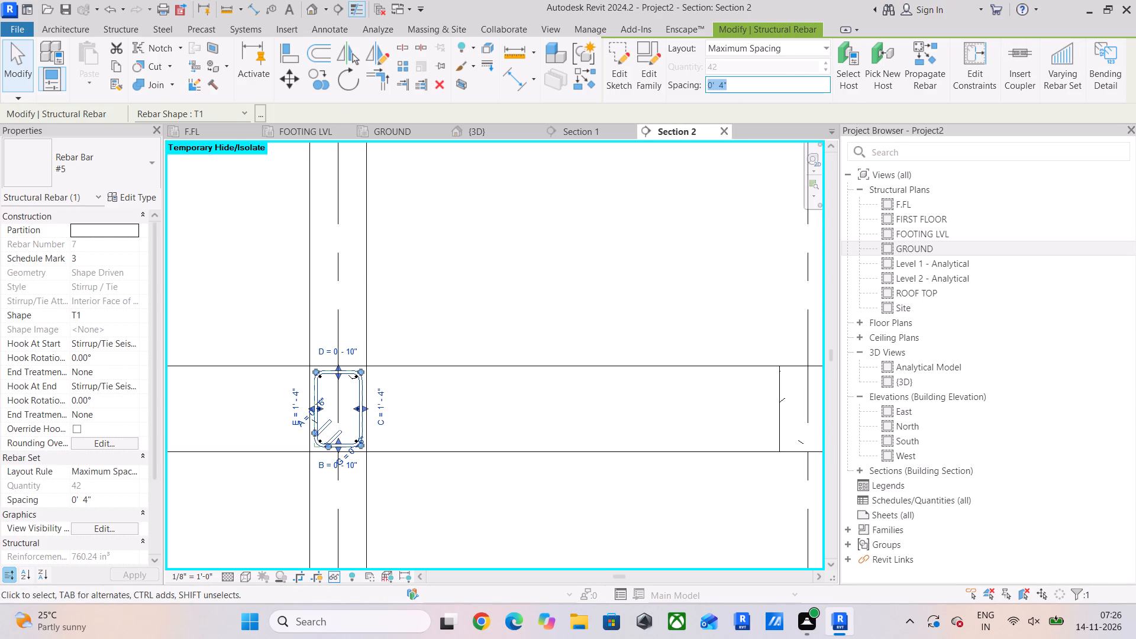
text(150MM)
key(Return)
click(630, 268)
Select only the structural rebar in the beam section, filtering out the framing, and set it to show unobscured in the {3D} view.
scroll(497, 370, down, 5)
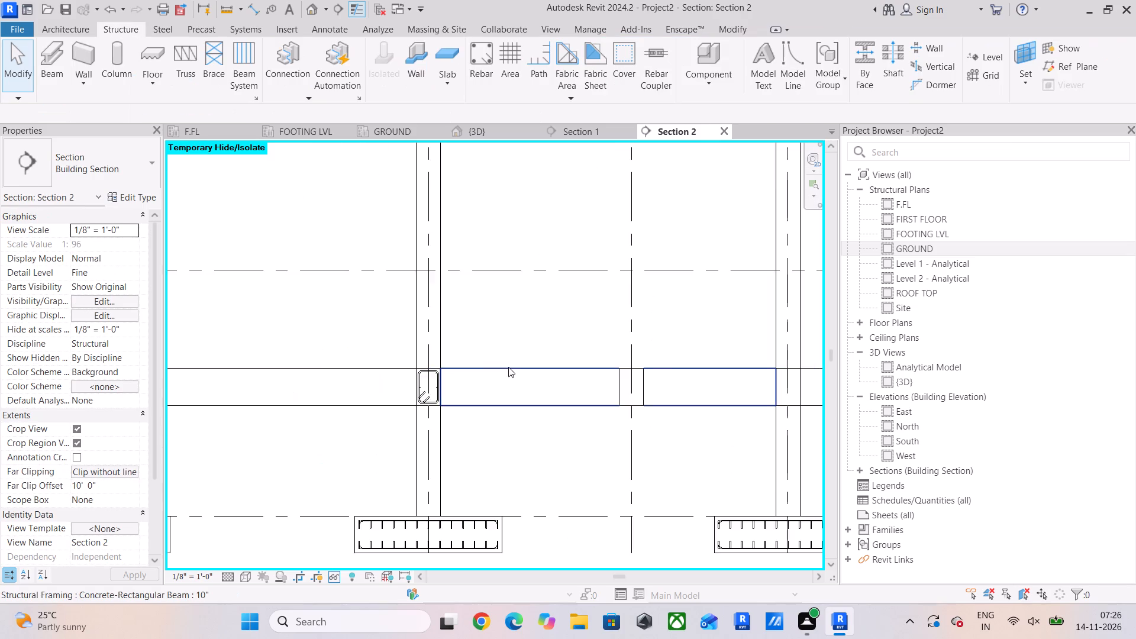
scroll(508, 367, down, 4)
scroll(611, 376, up, 4)
scroll(495, 440, down, 2)
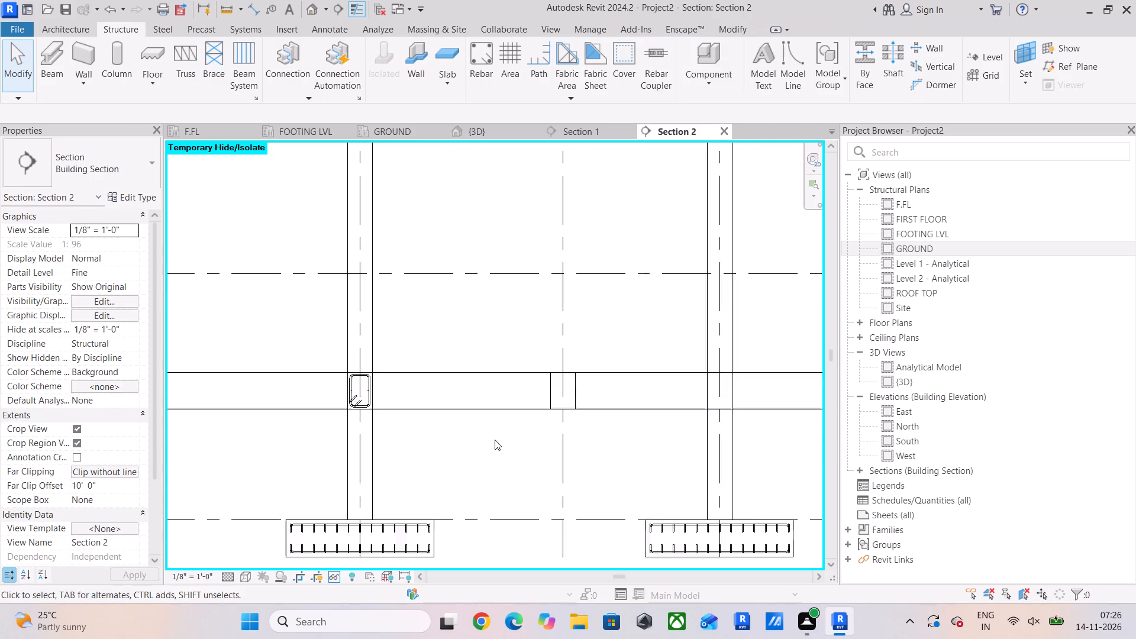
scroll(495, 440, down, 2)
scroll(400, 379, up, 7)
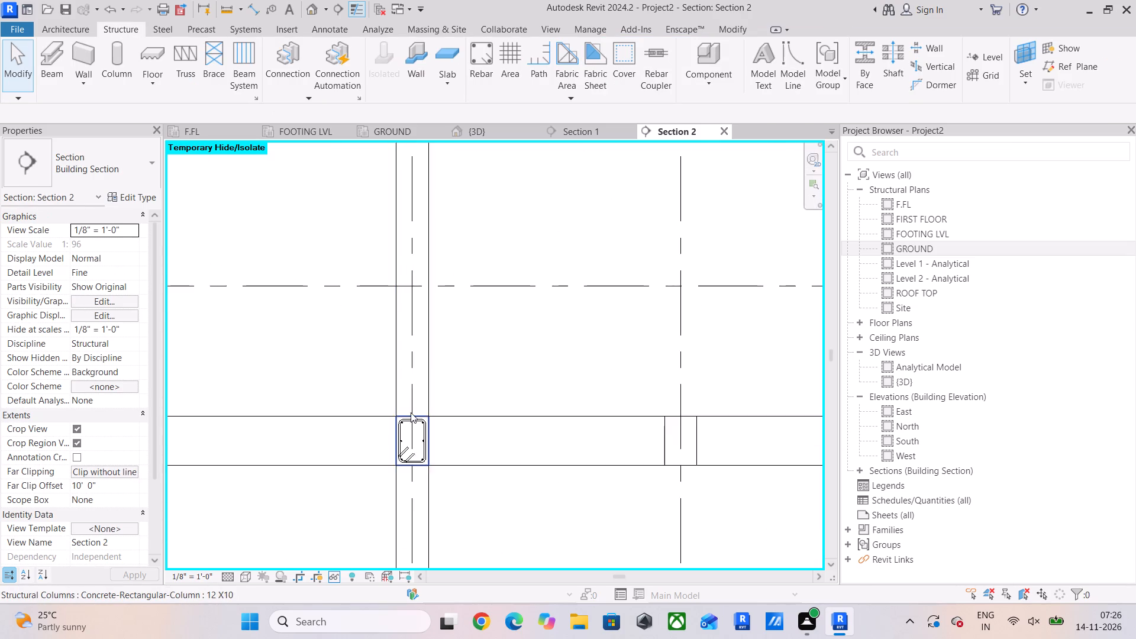
scroll(411, 412, up, 3)
drag(314, 374, 518, 556)
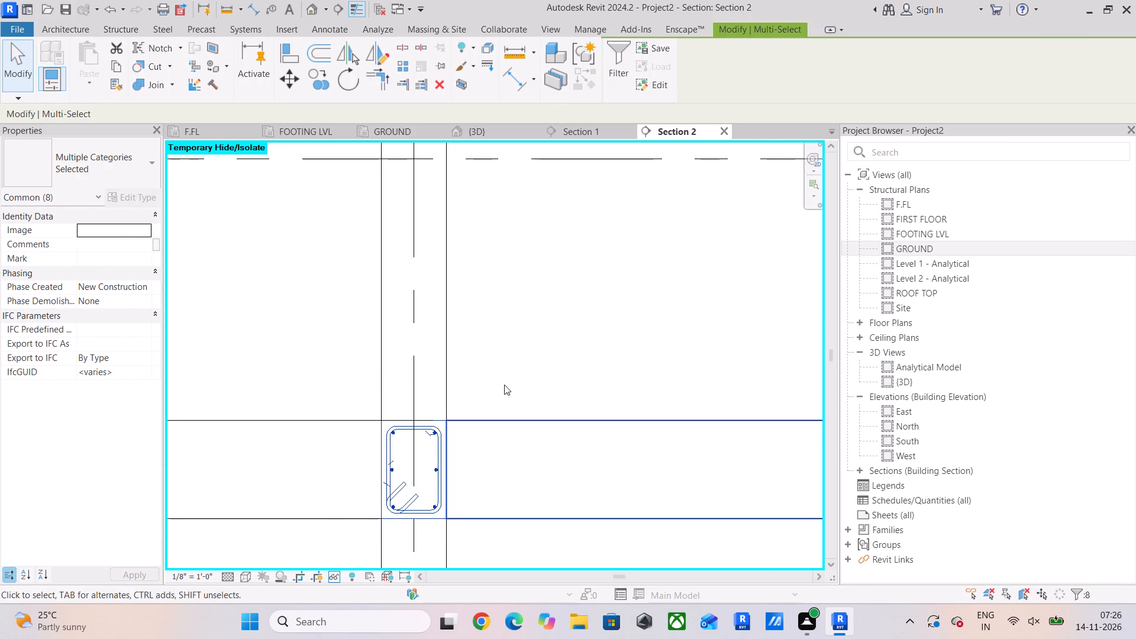
click(618, 53)
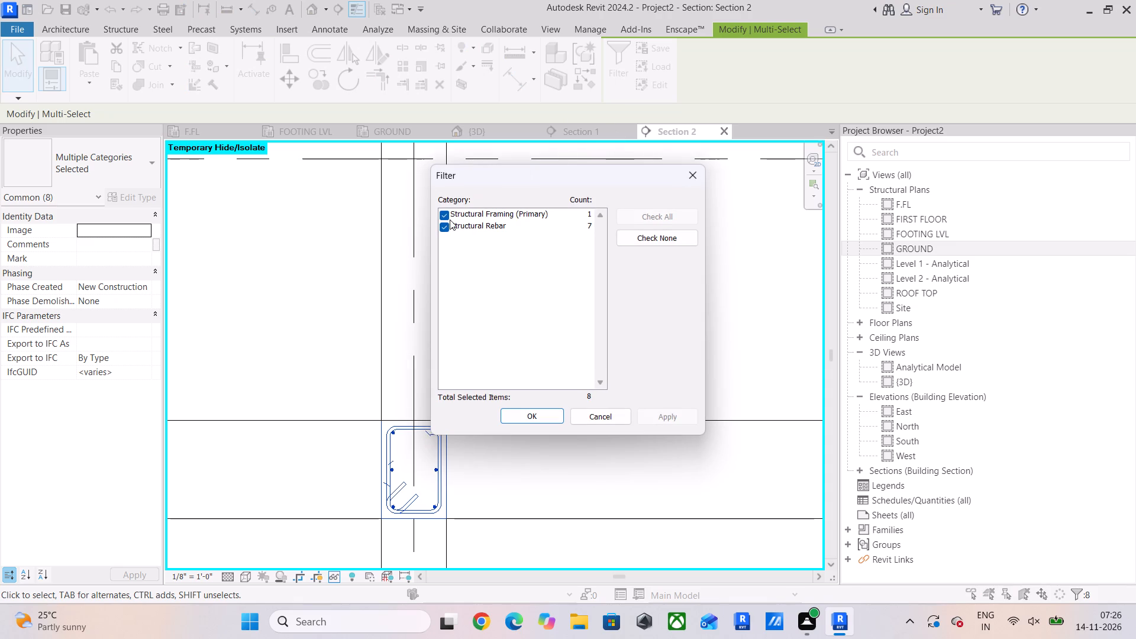
click(446, 216)
click(529, 410)
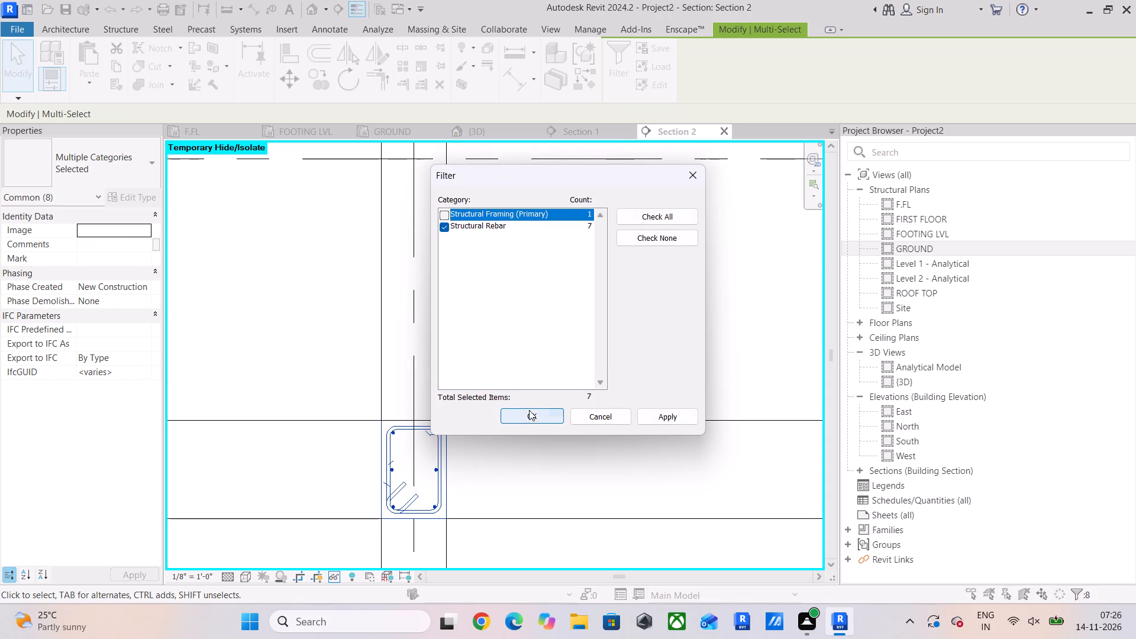
middle_drag(536, 355, 554, 292)
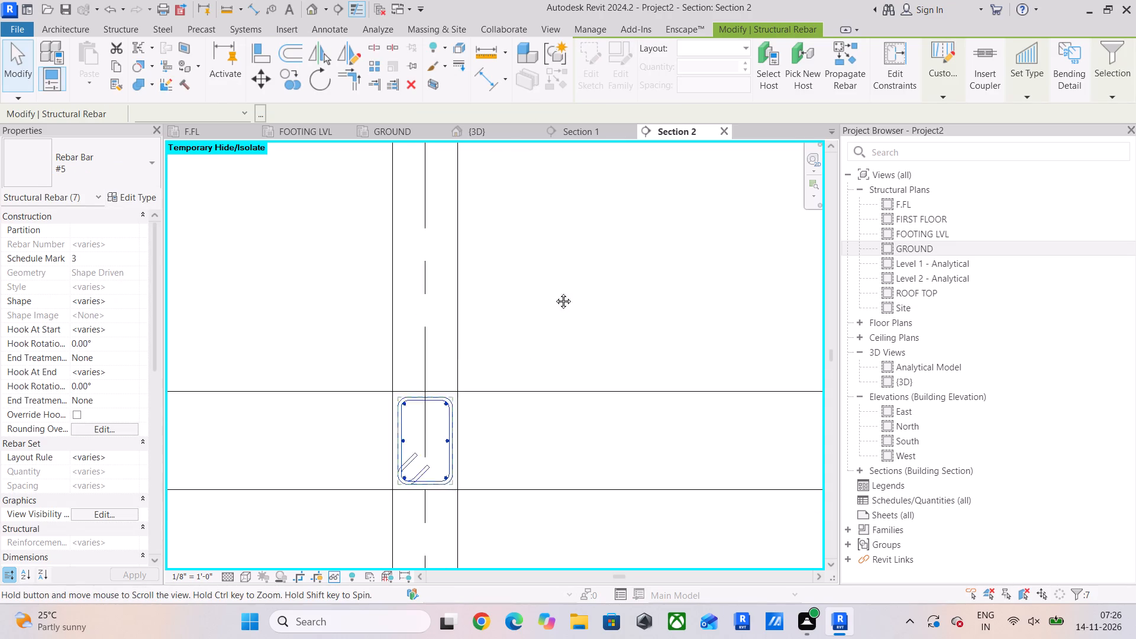
middle_drag(554, 292, 558, 257)
click(108, 512)
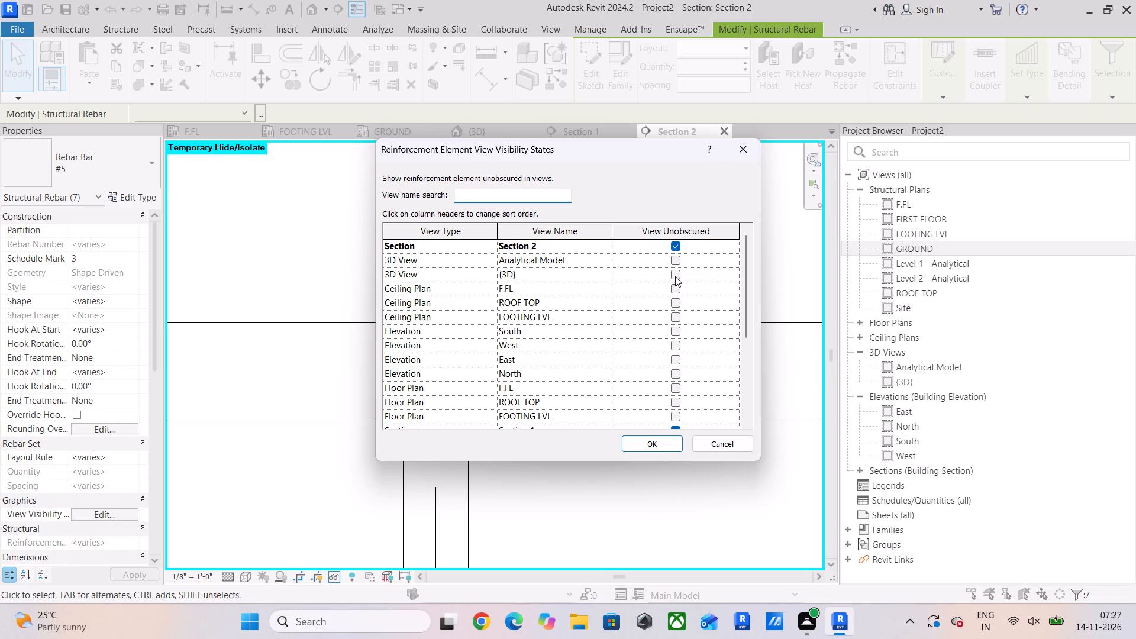
click(675, 276)
click(666, 444)
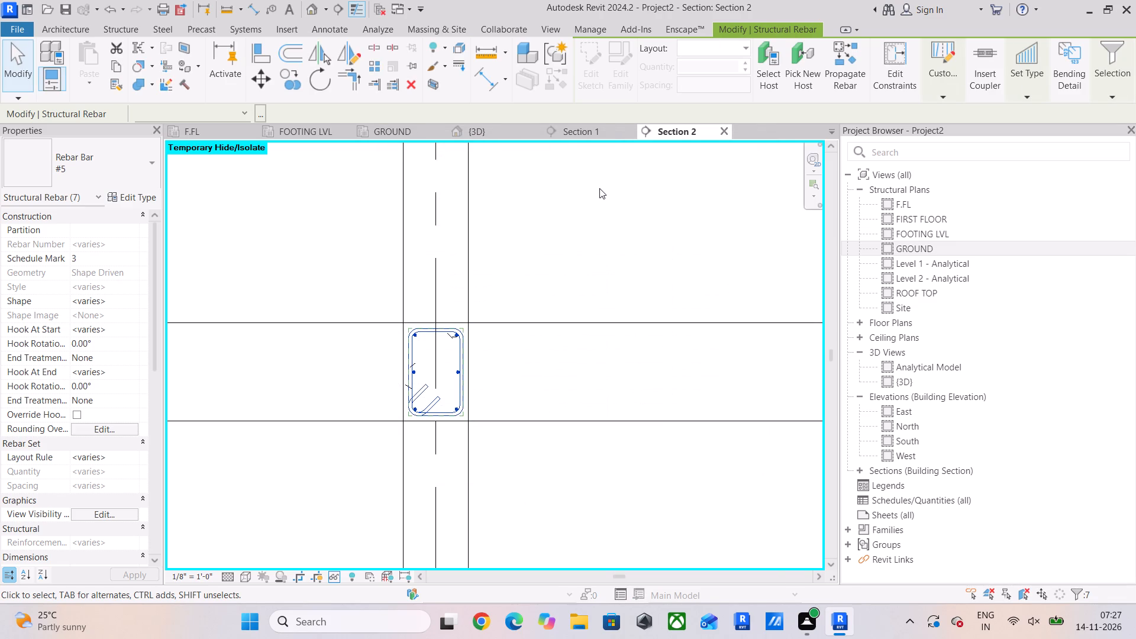
Examine the ground beam's stirrups and longitudinal bars in the {3D} view, from several angles and close up.
click(492, 131)
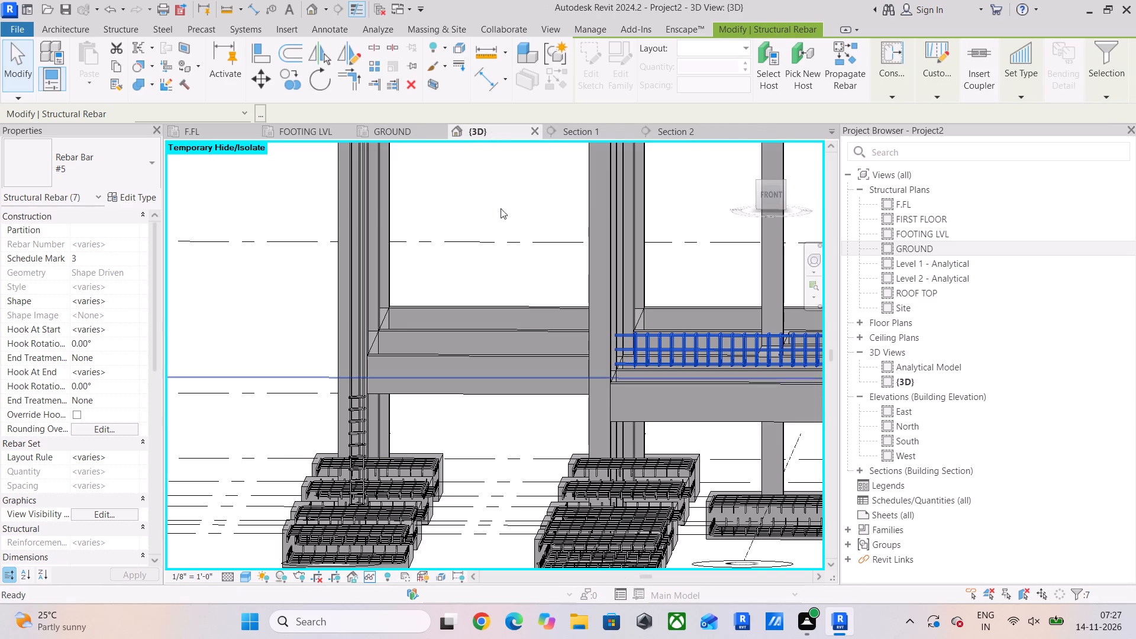
scroll(493, 340, down, 5)
shift+middle_drag(575, 412, 561, 422)
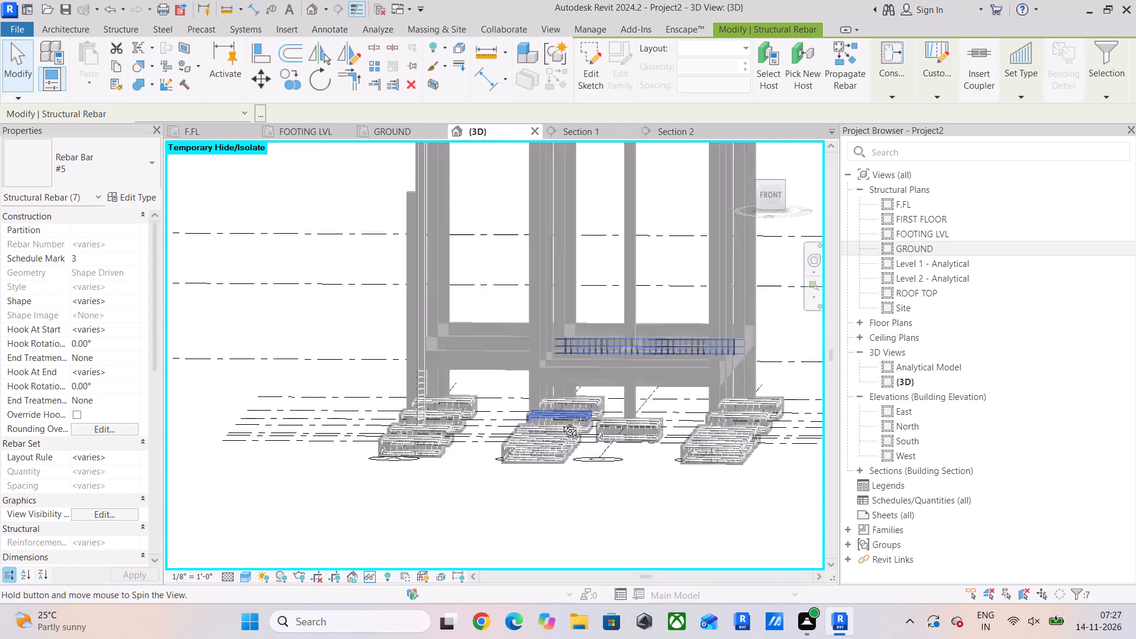
shift+middle_drag(561, 422, 257, 453)
click(525, 474)
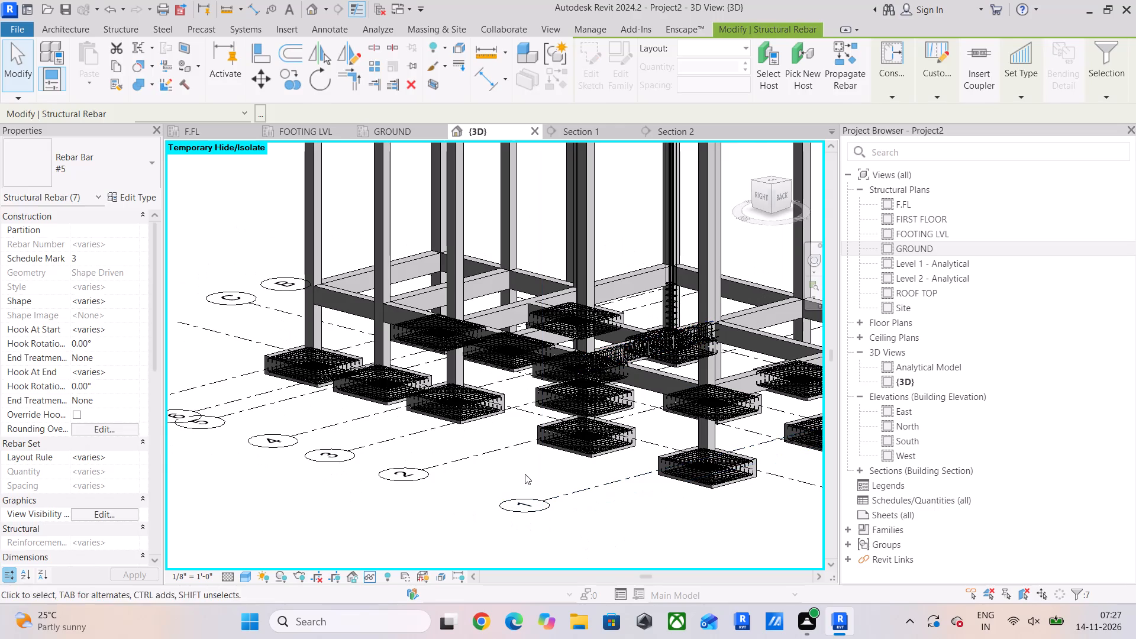
scroll(638, 334, up, 9)
scroll(685, 386, down, 2)
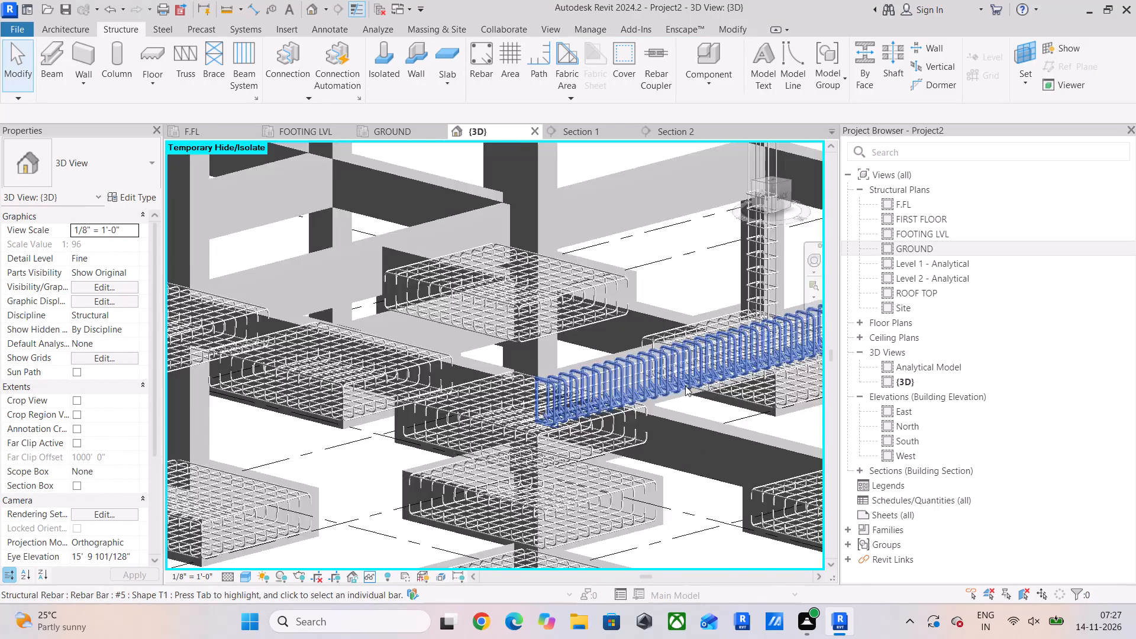
scroll(685, 386, down, 2)
middle_drag(700, 389, 623, 329)
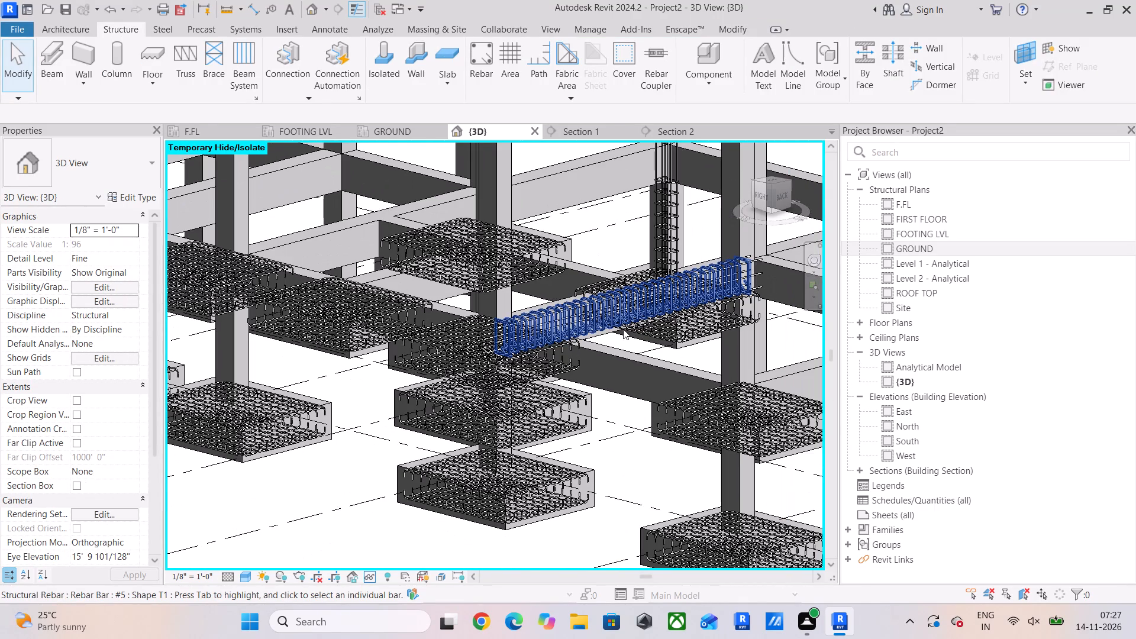
scroll(556, 387, down, 5)
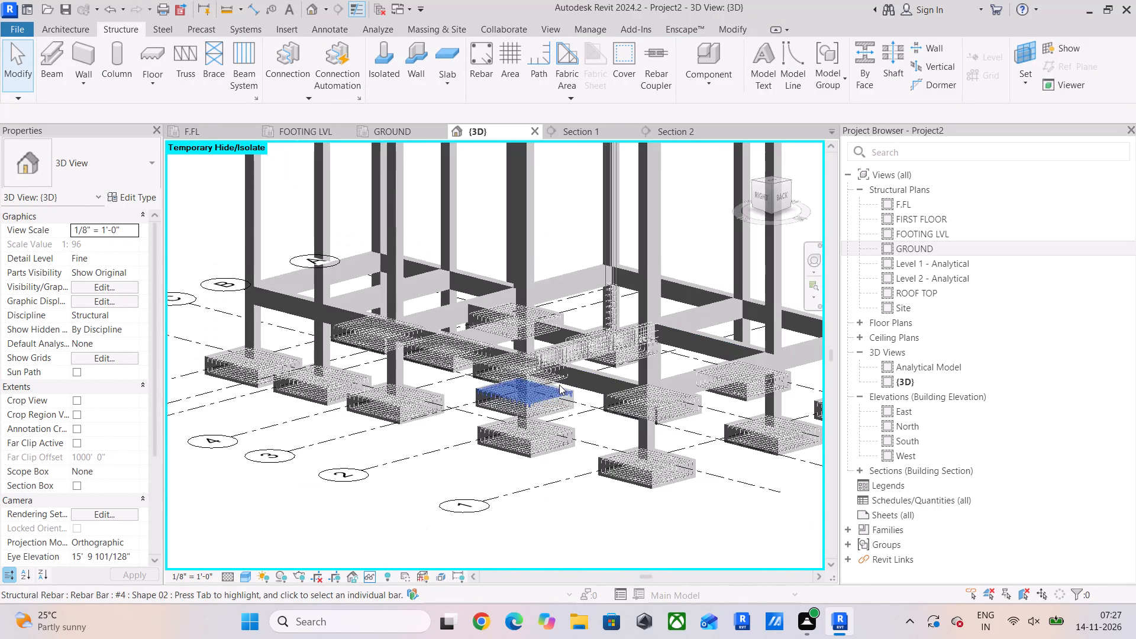
shift+middle_drag(534, 390, 555, 418)
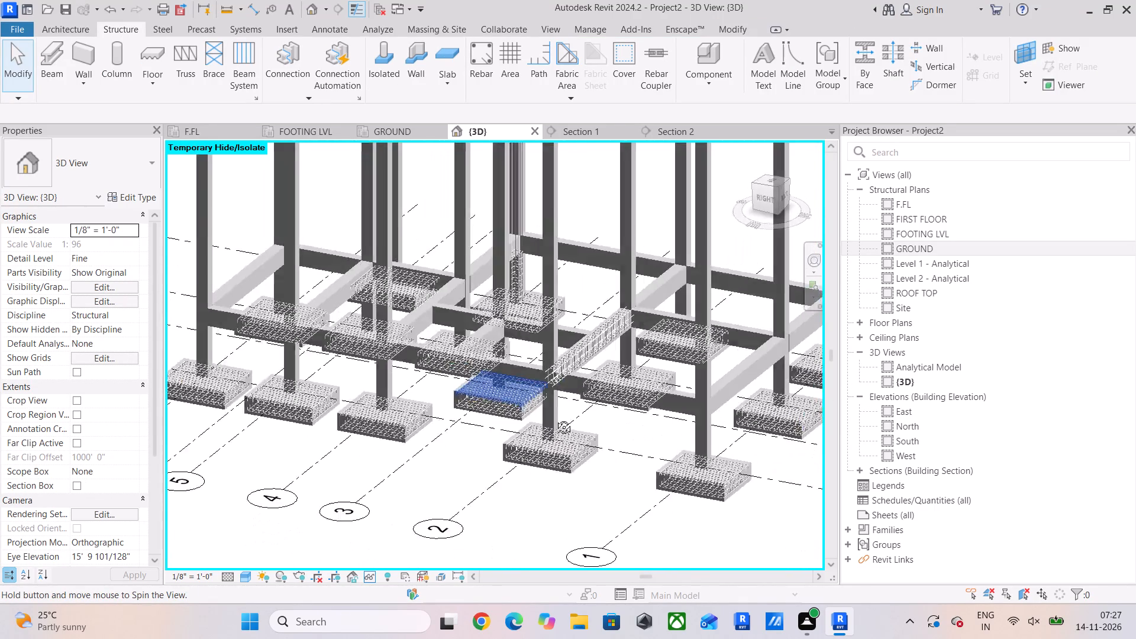
shift+middle_drag(555, 418, 532, 418)
scroll(680, 327, up, 5)
scroll(435, 356, up, 5)
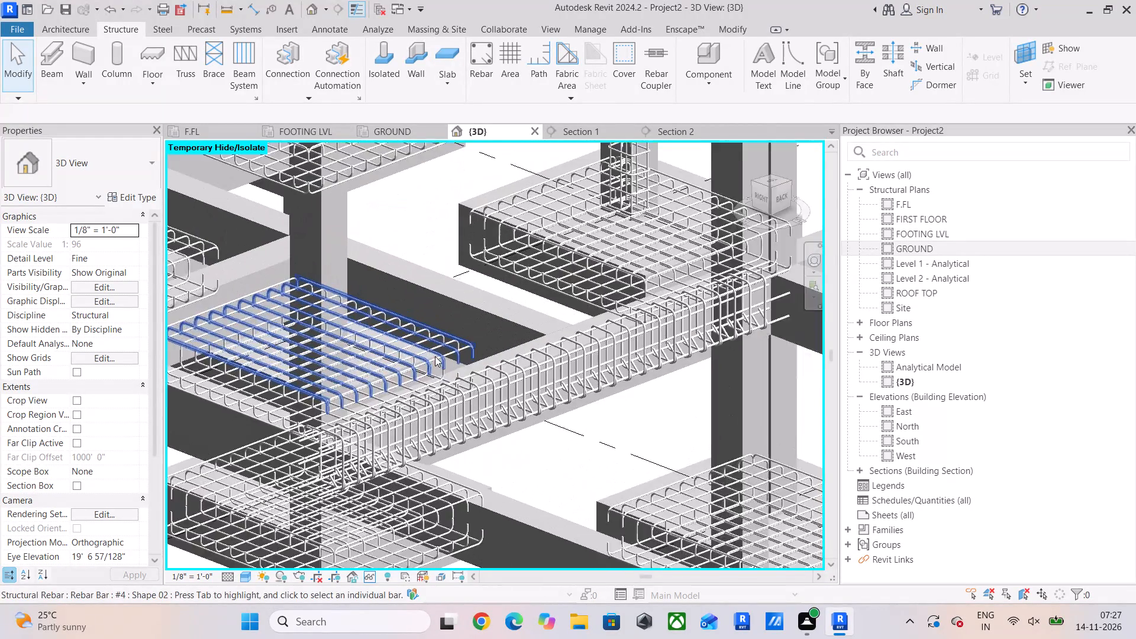
Propagate the reinforced 12 x 24 ground beam's rebar by host to the parallel 12 x 24 beam and the two 10" beams enclosing its bay.
click(525, 346)
scroll(525, 346, down, 5)
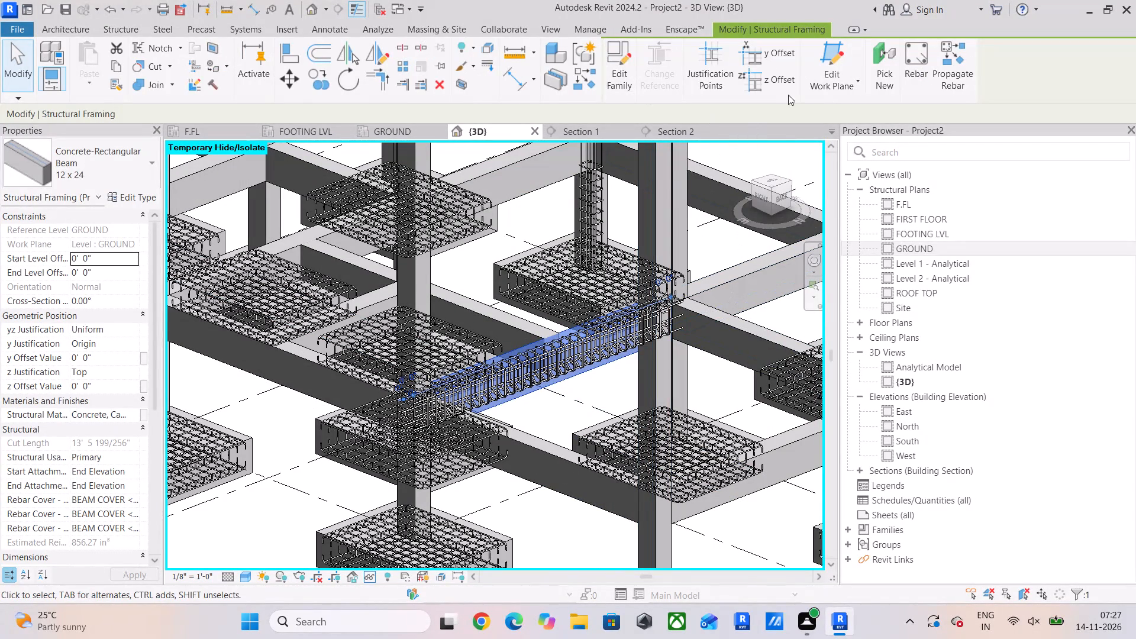
click(948, 78)
click(774, 446)
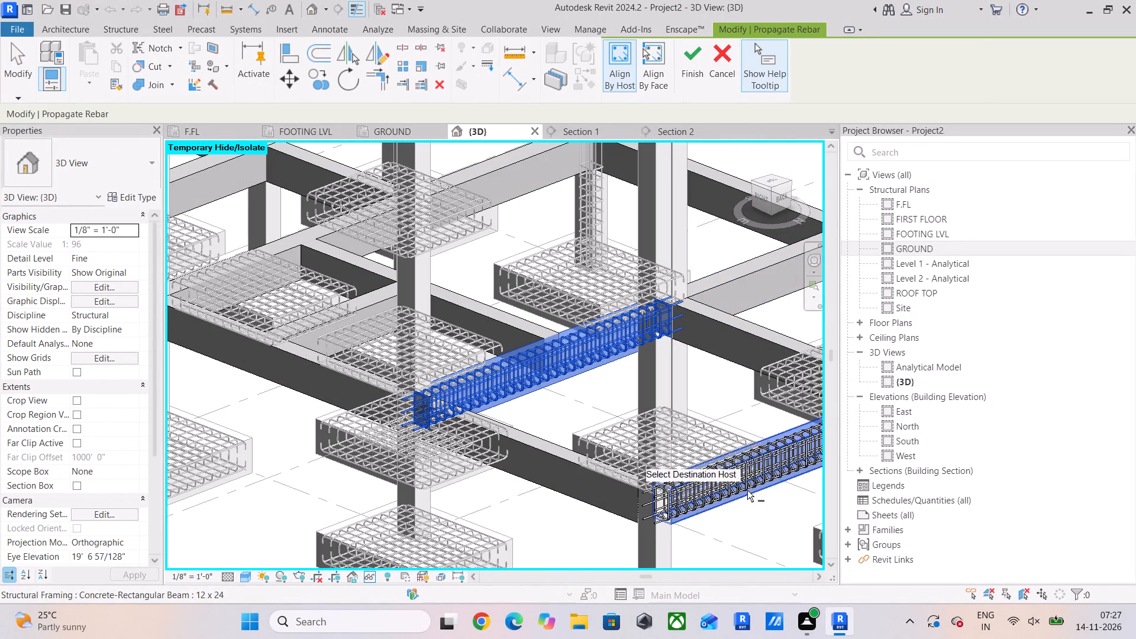
scroll(734, 491, up, 5)
middle_drag(702, 490, 603, 446)
scroll(428, 480, up, 5)
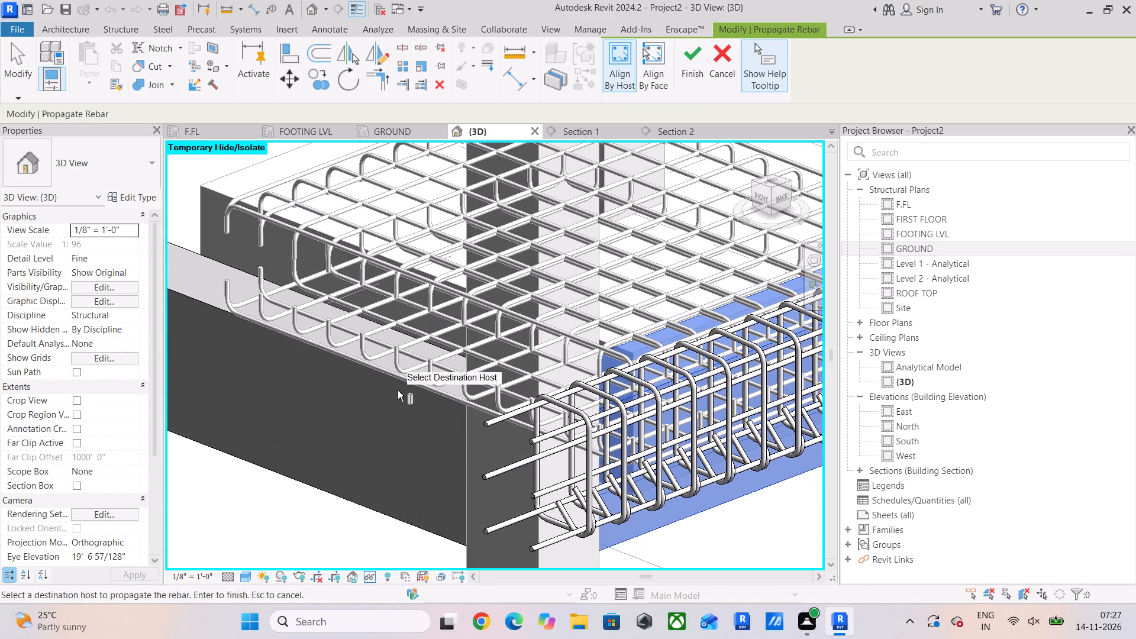
scroll(342, 363, down, 4)
middle_drag(344, 363, 680, 446)
click(541, 382)
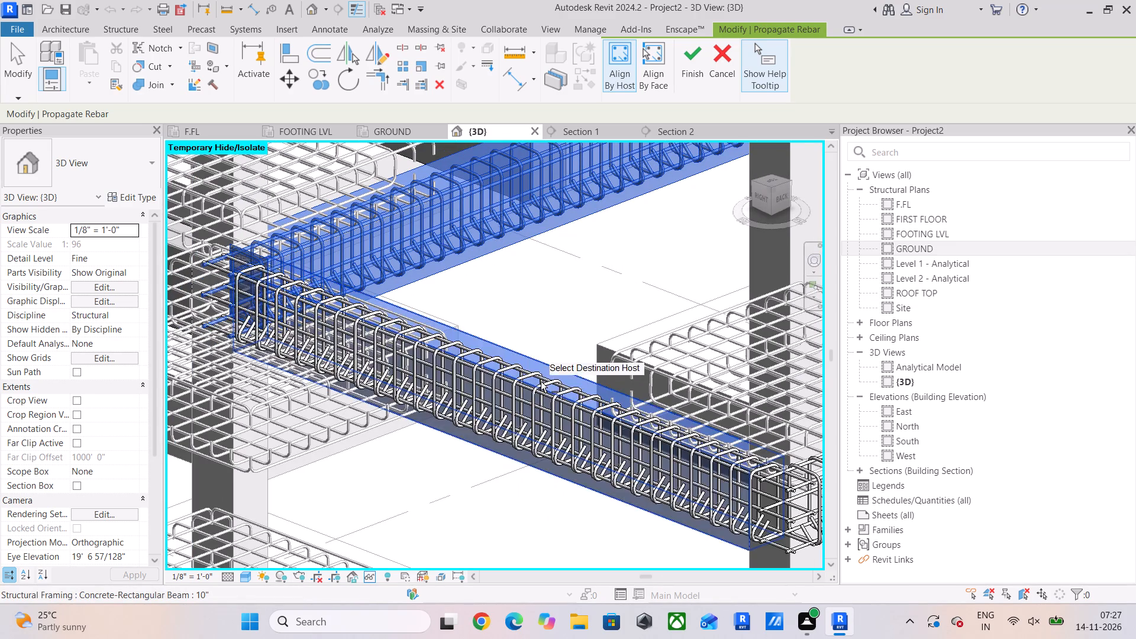
scroll(516, 386, up, 4)
scroll(583, 441, down, 8)
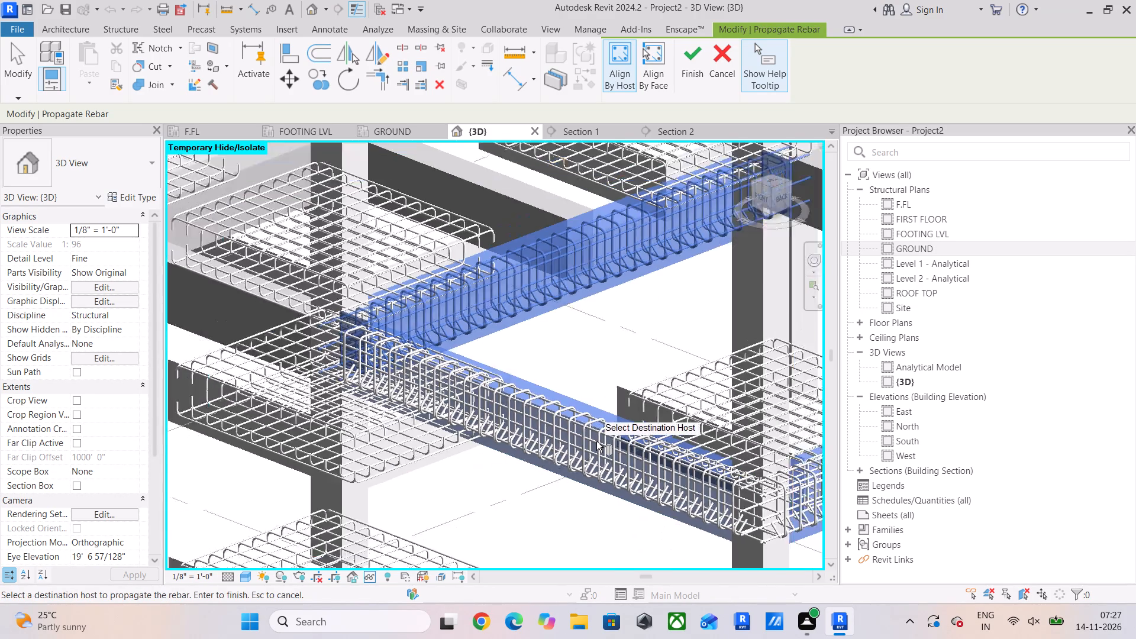
scroll(596, 441, down, 2)
middle_drag(609, 441, 495, 530)
scroll(633, 386, up, 4)
click(646, 387)
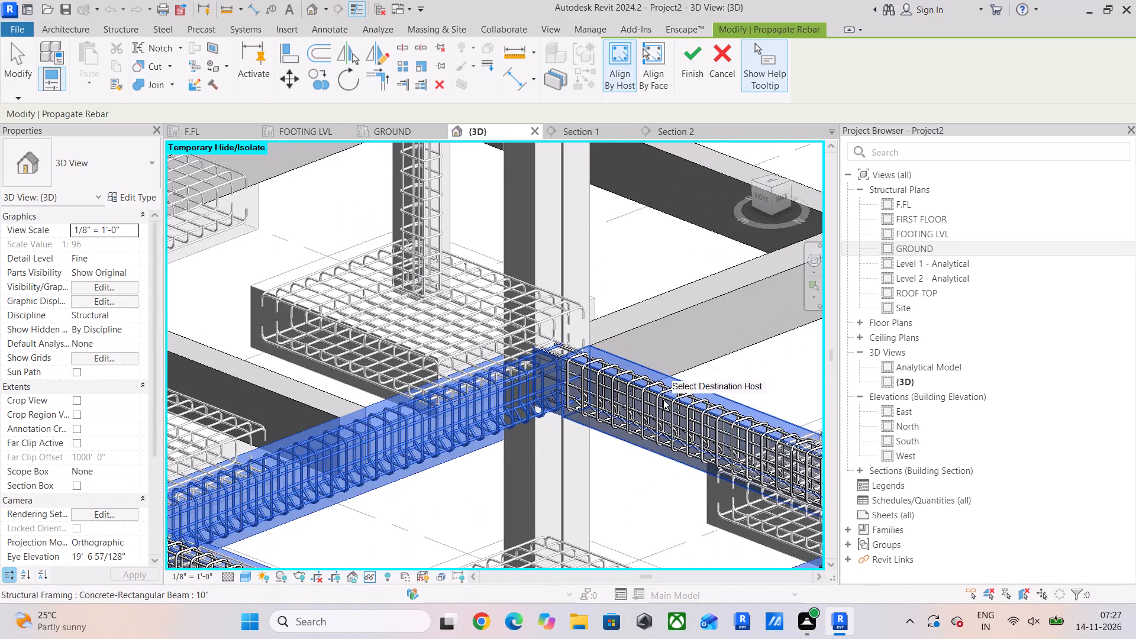
Add the three remaining ground beams around the neighbouring bay as destination hosts and finish the rebar propagation.
scroll(663, 400, up, 5)
scroll(667, 398, down, 5)
middle_drag(677, 403, 556, 566)
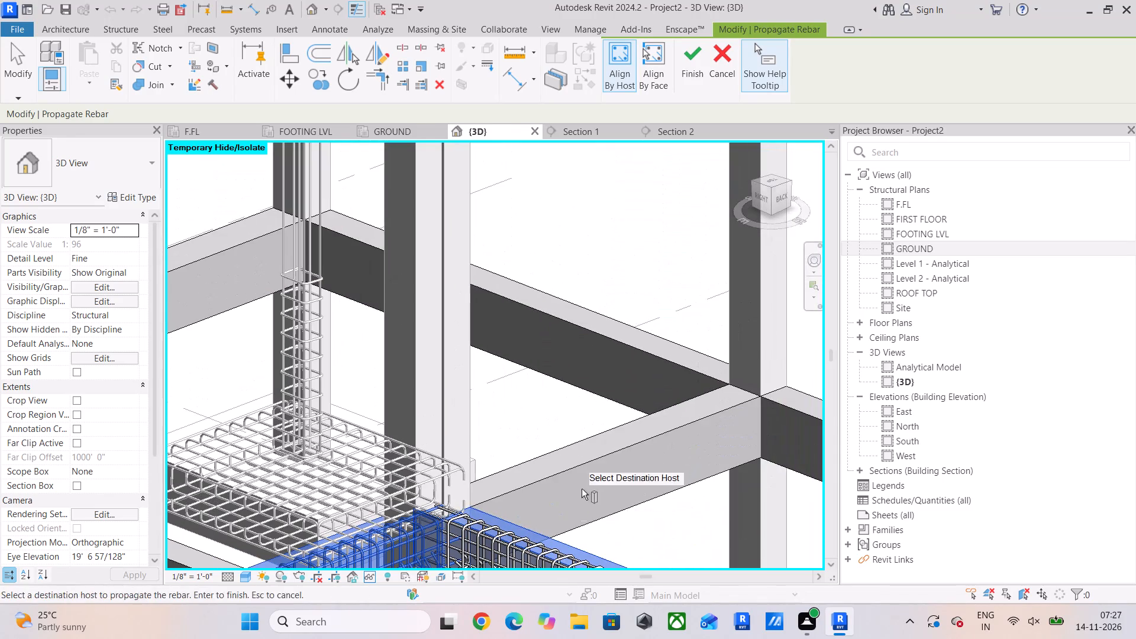
click(598, 454)
scroll(598, 454, up, 5)
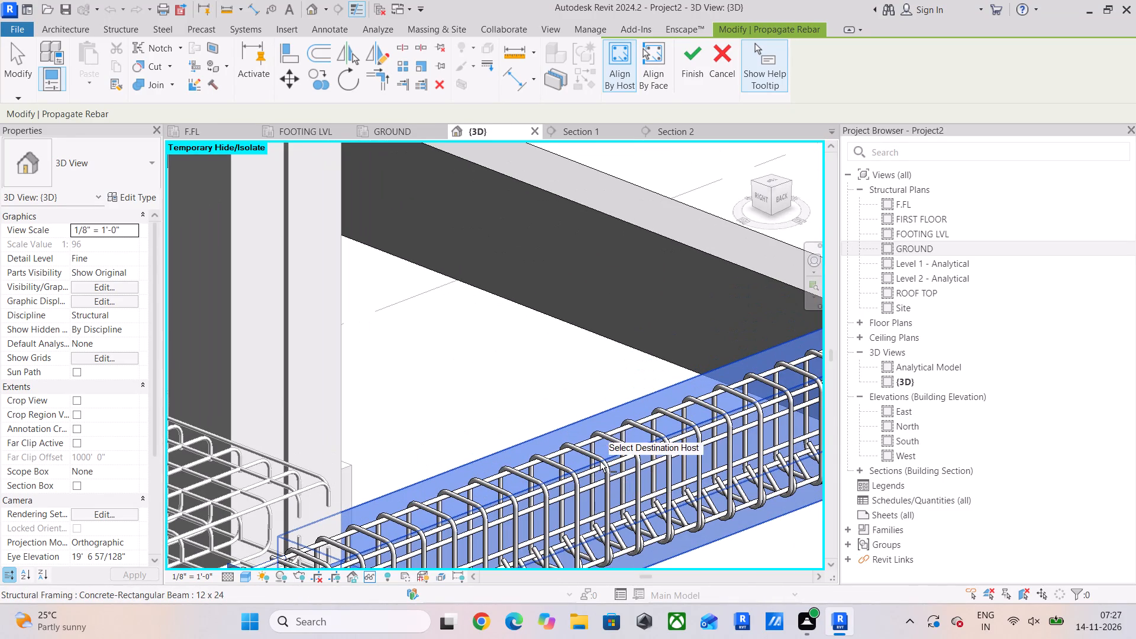
middle_drag(601, 437, 552, 344)
scroll(649, 411, down, 5)
middle_drag(685, 418, 541, 496)
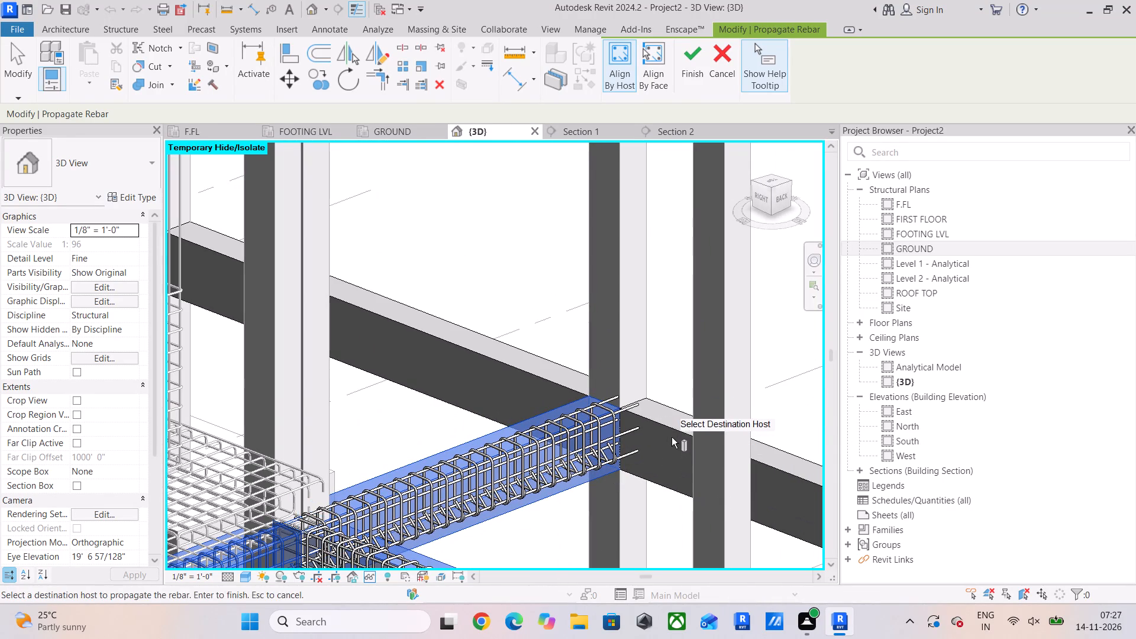
click(676, 428)
scroll(669, 434, up, 4)
scroll(668, 446, down, 8)
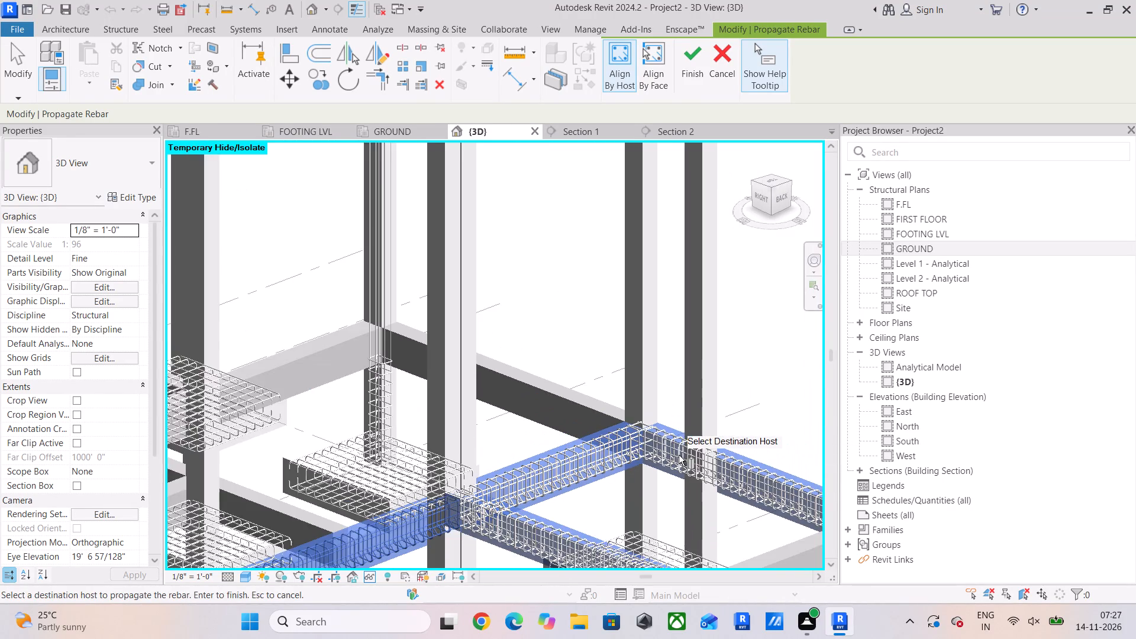
middle_drag(679, 455, 476, 371)
scroll(560, 438, up, 4)
click(575, 509)
scroll(566, 480, down, 4)
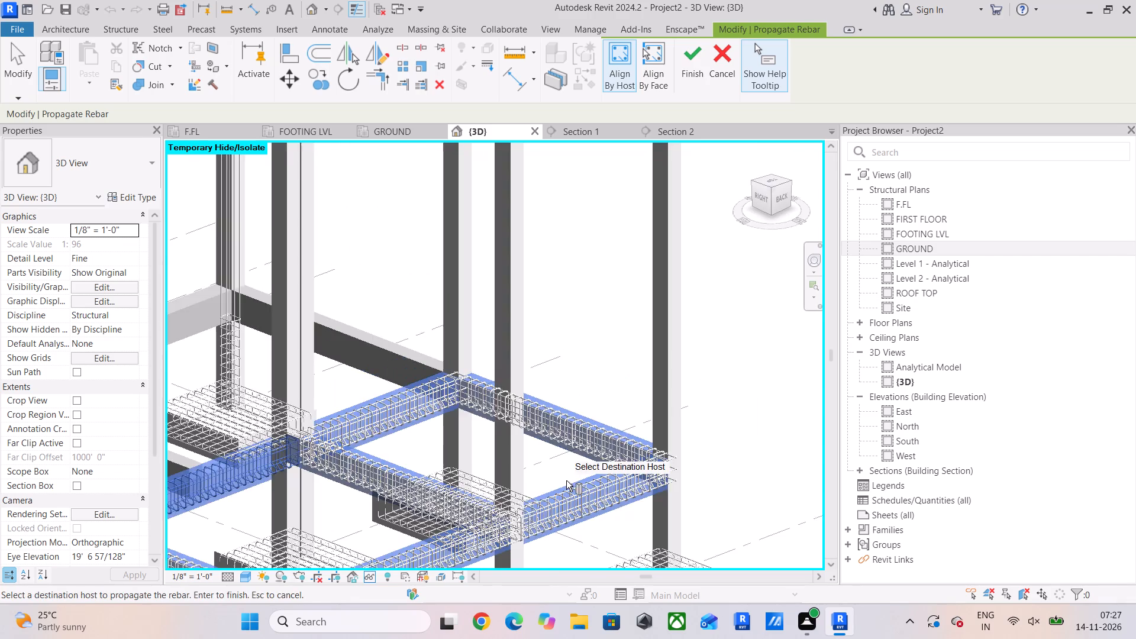
scroll(566, 480, down, 5)
middle_drag(566, 480, 590, 467)
click(683, 65)
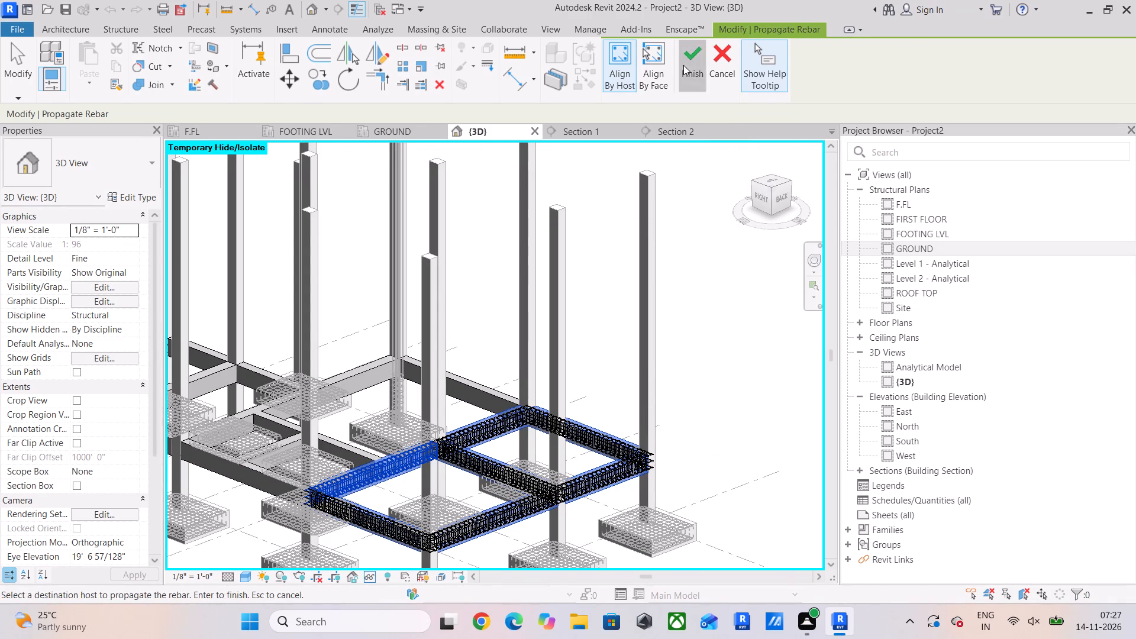
Inspect the propagated stirrups and longitudinal bars along the ground beams and at their junctions.
scroll(514, 388, up, 4)
scroll(444, 528, up, 6)
scroll(401, 505, up, 5)
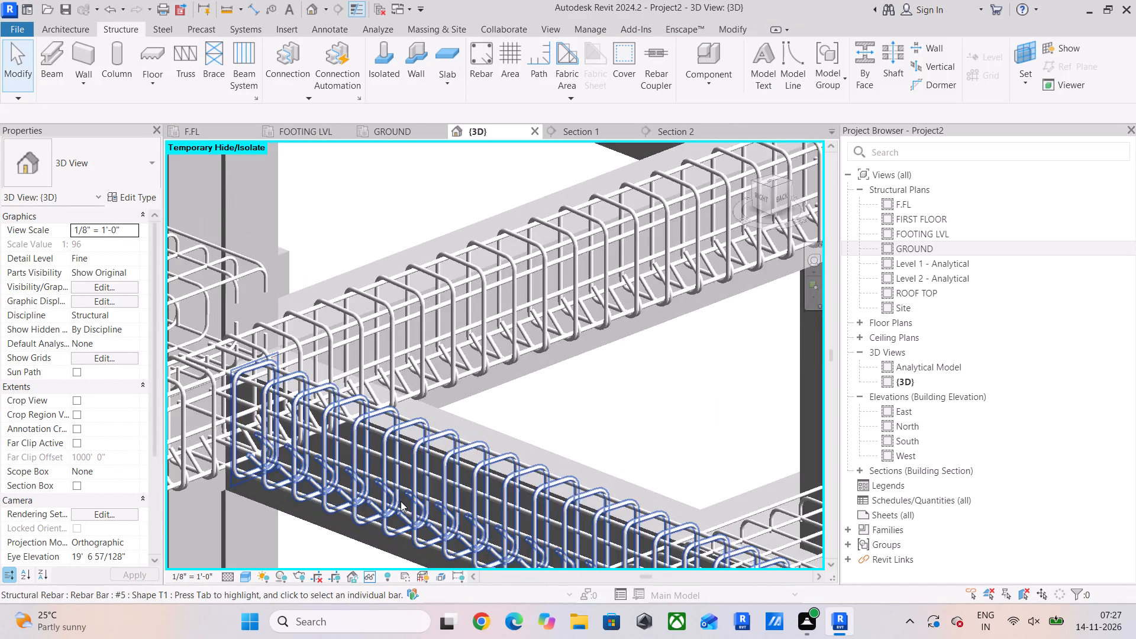
scroll(401, 501, down, 11)
scroll(378, 472, up, 9)
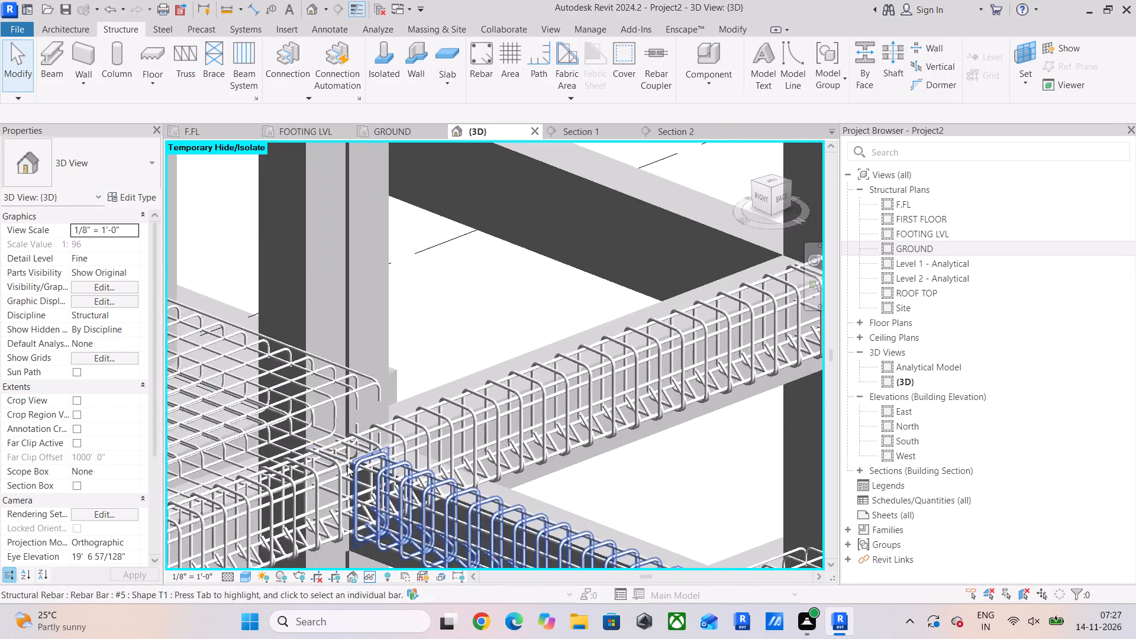
scroll(347, 466, up, 1)
scroll(304, 496, down, 11)
shift+middle_drag(298, 524, 353, 532)
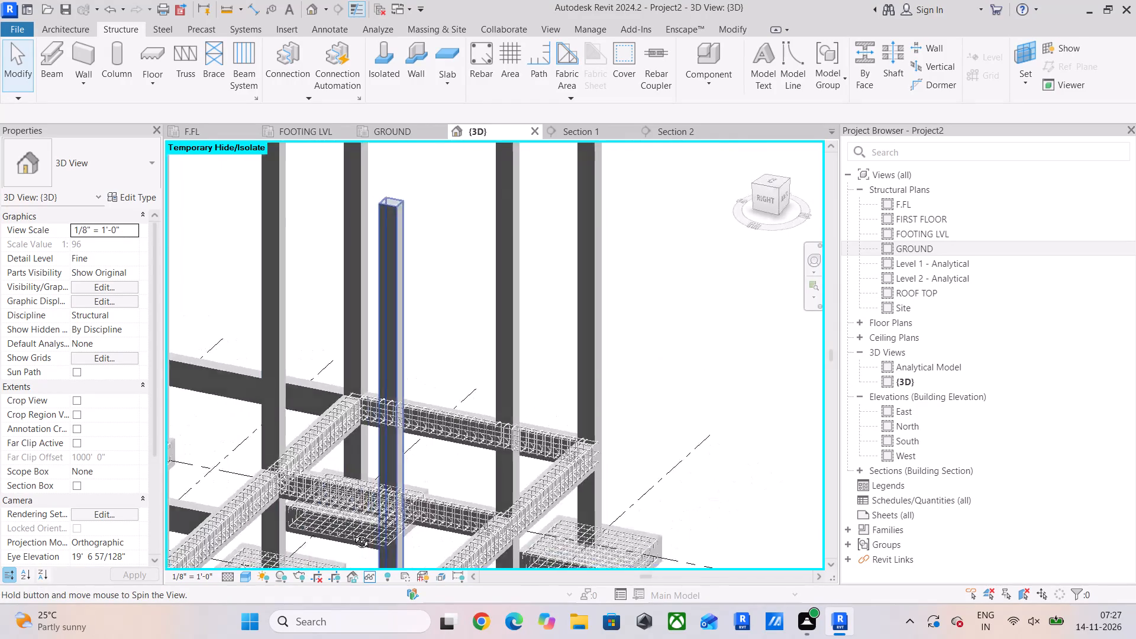
shift+middle_drag(353, 532, 421, 504)
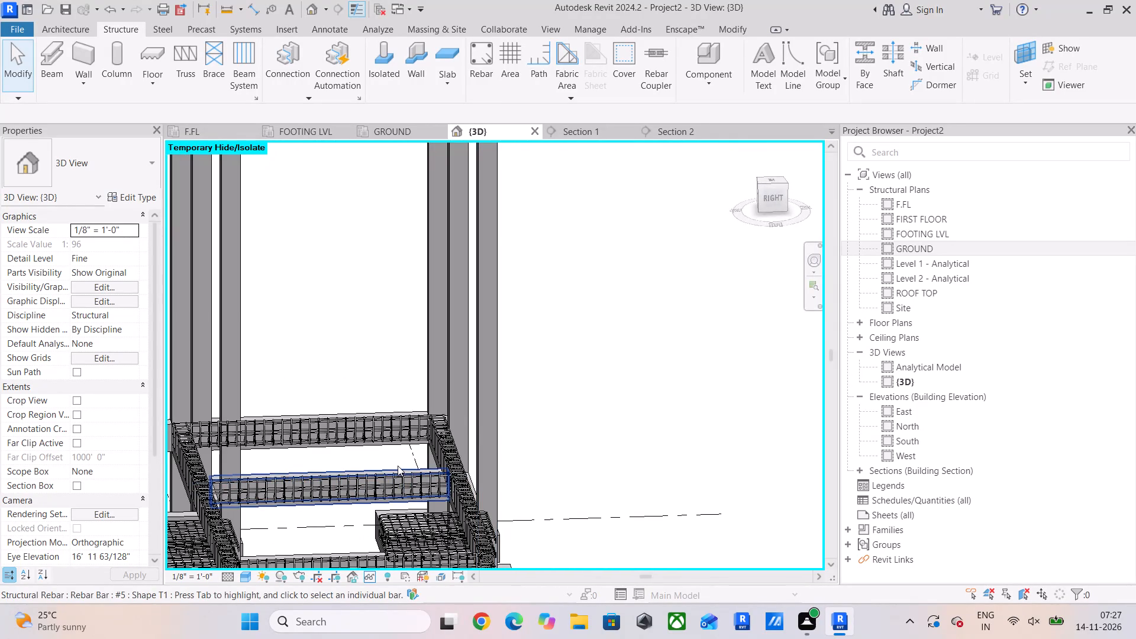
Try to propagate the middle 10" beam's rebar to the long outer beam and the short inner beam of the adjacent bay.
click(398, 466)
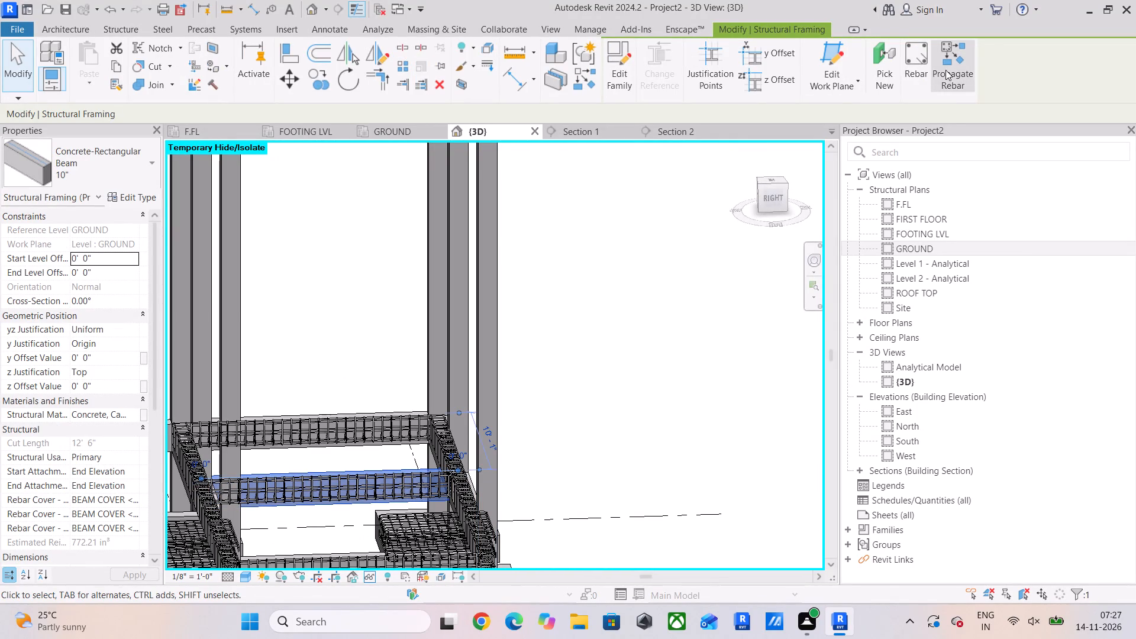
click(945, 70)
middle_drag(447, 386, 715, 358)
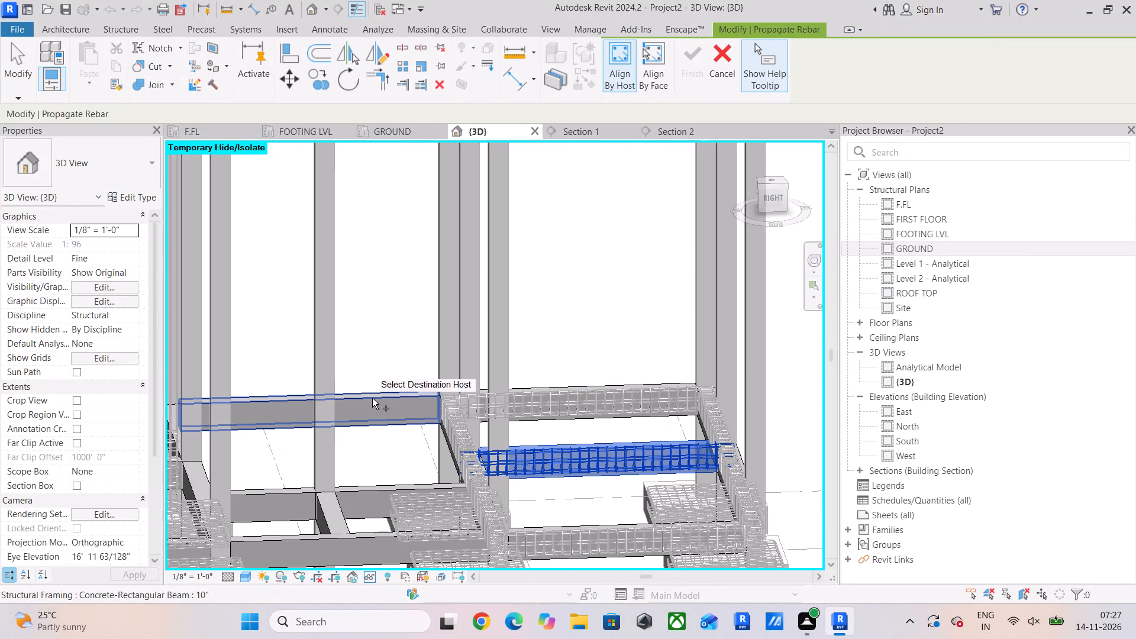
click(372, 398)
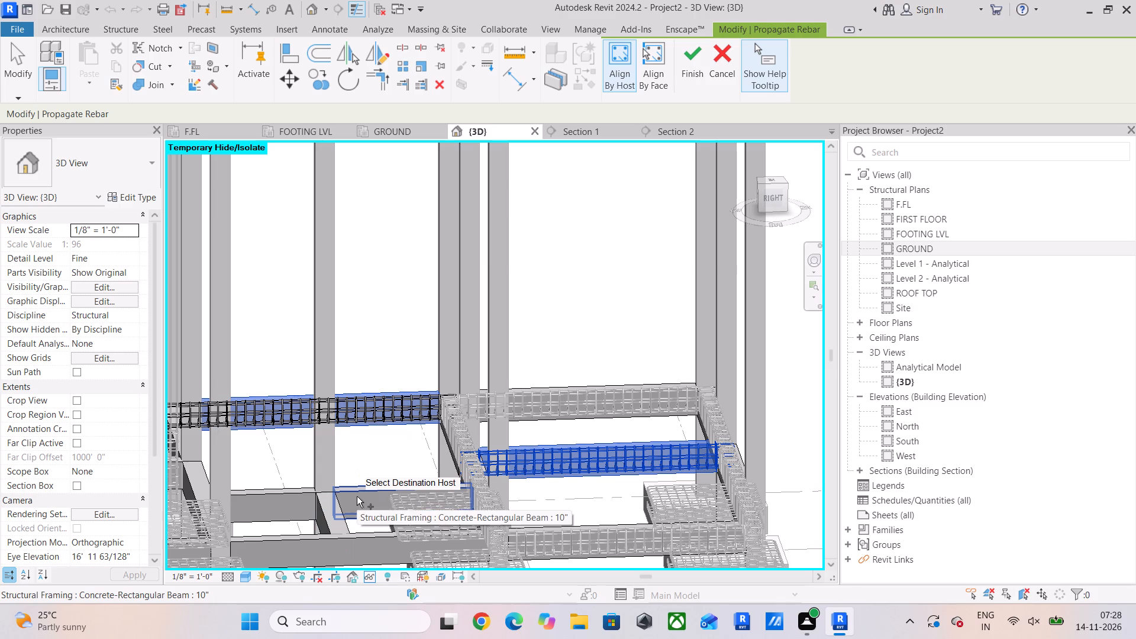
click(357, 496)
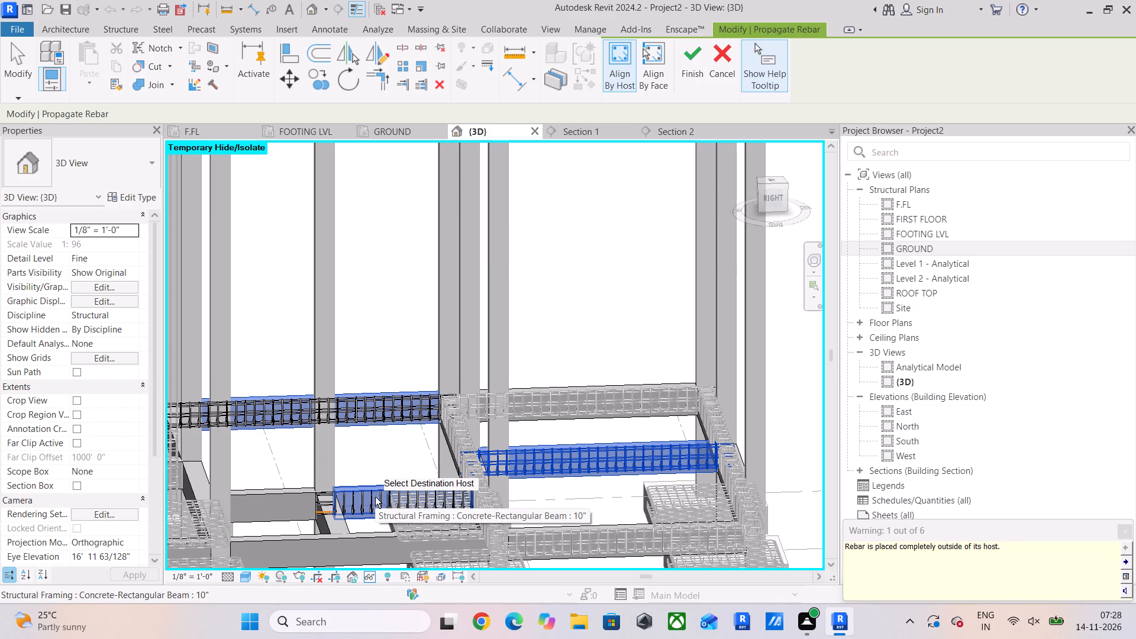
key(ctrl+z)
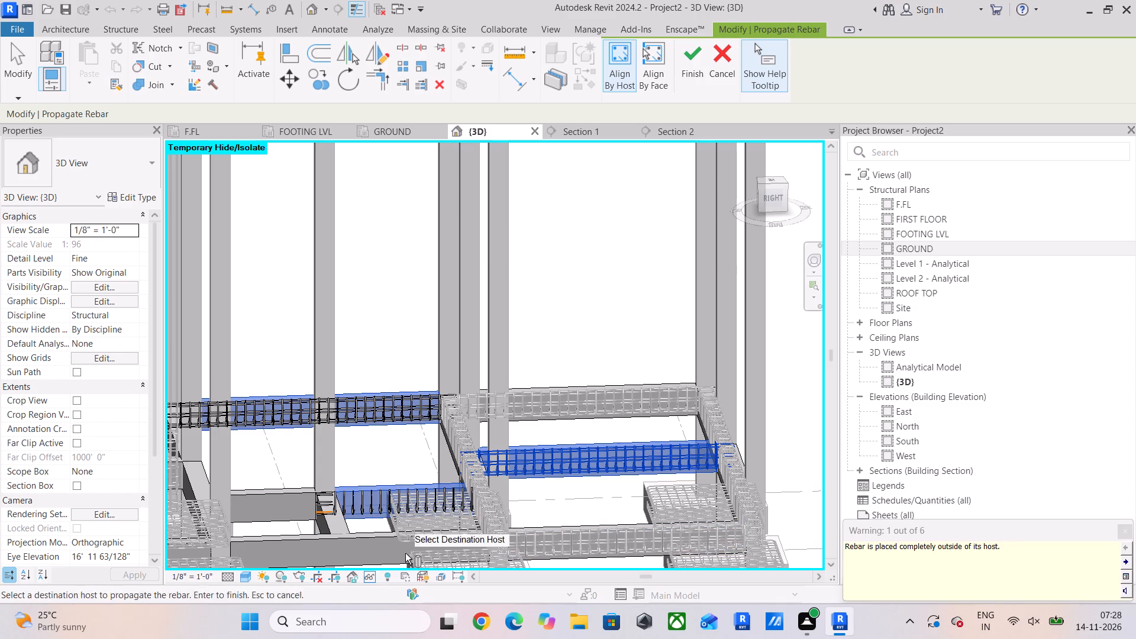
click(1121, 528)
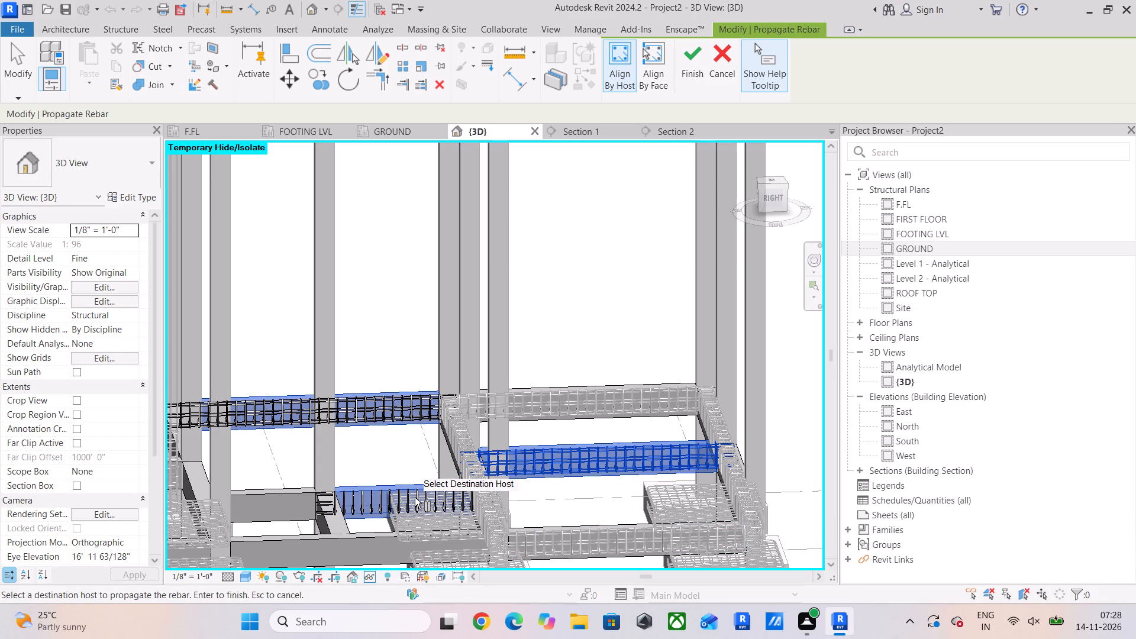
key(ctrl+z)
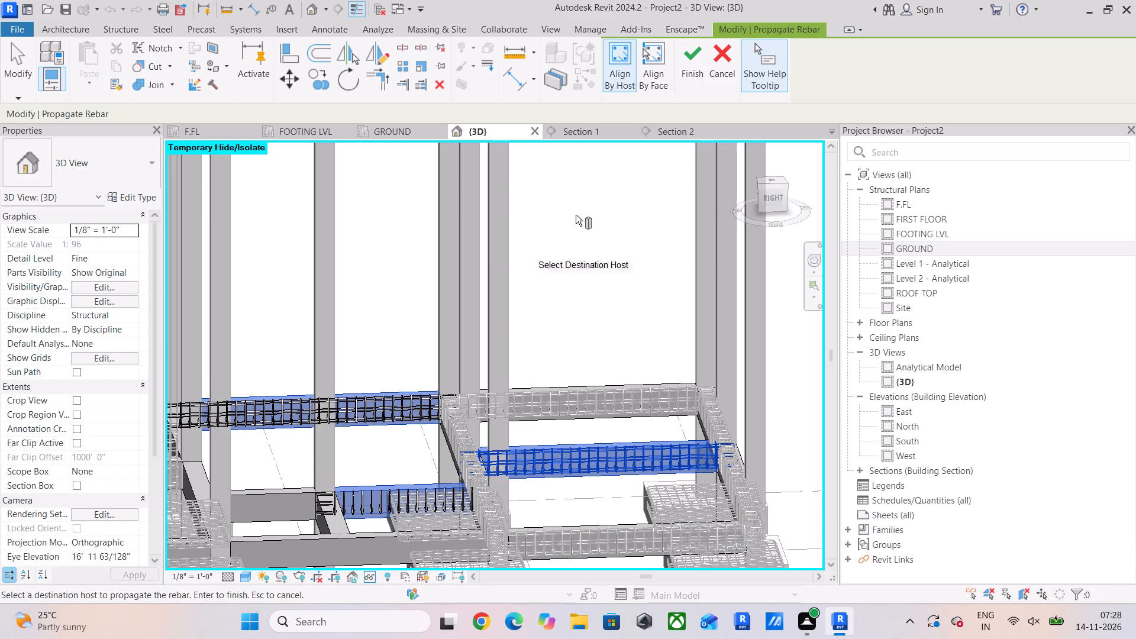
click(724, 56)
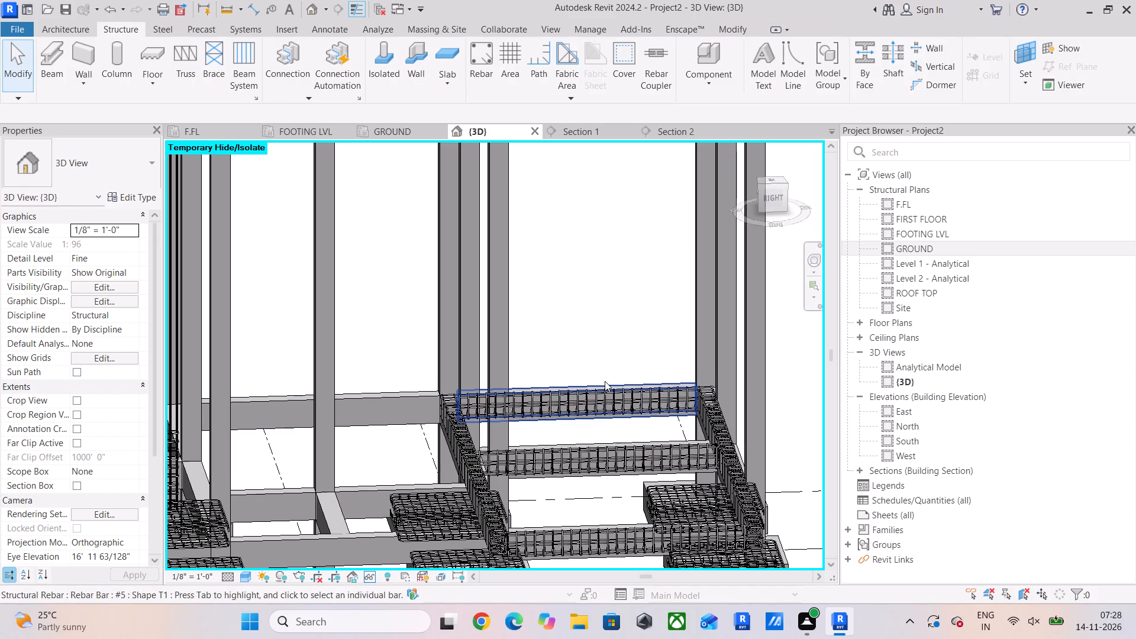
Propagate the reinforced outer ground beam's rebar to the 10" beam in line with it in the adjacent bay.
click(605, 381)
click(963, 73)
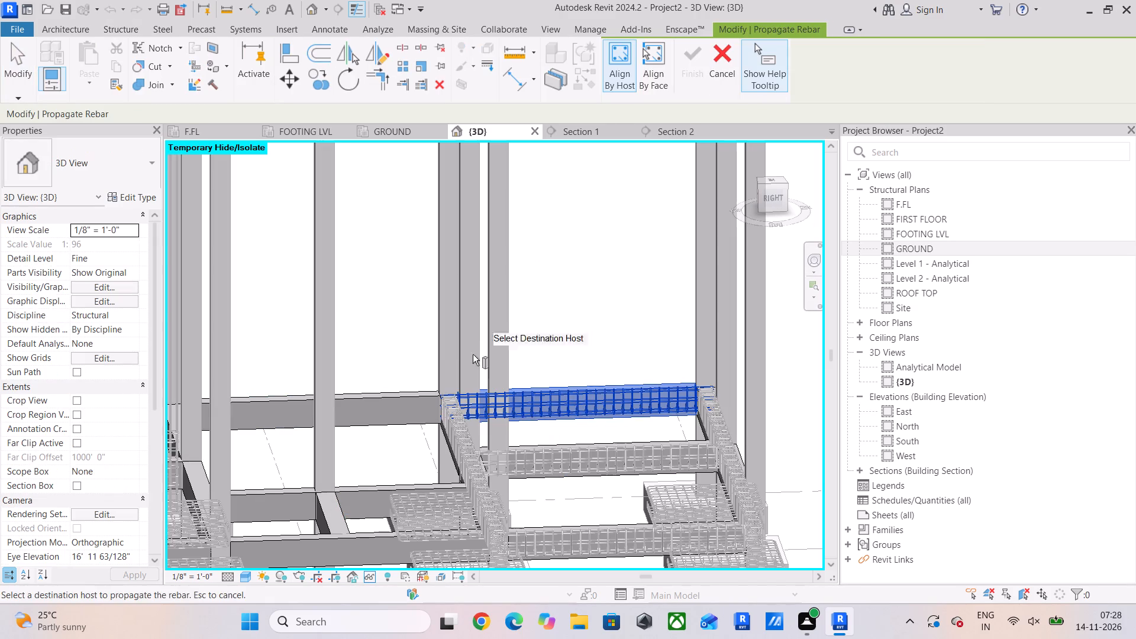
click(366, 400)
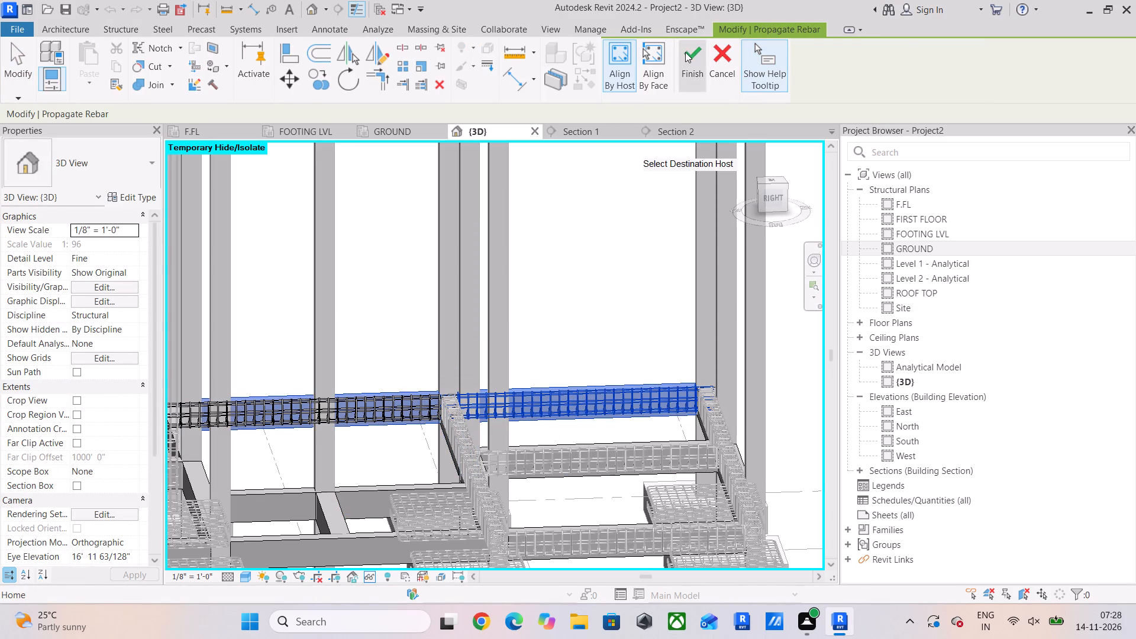
click(685, 52)
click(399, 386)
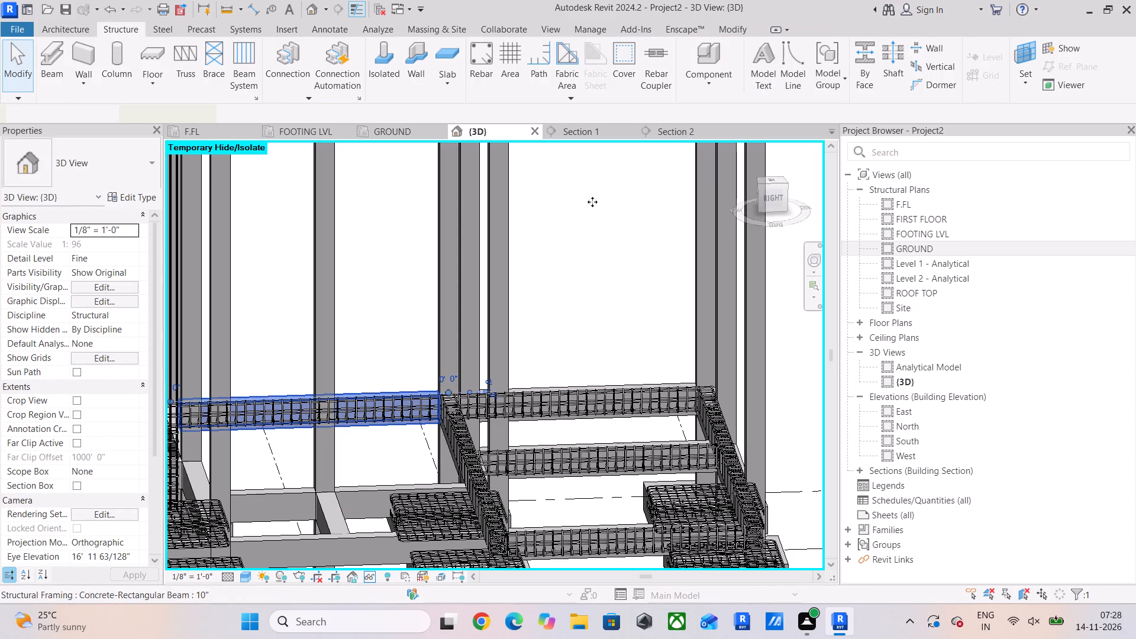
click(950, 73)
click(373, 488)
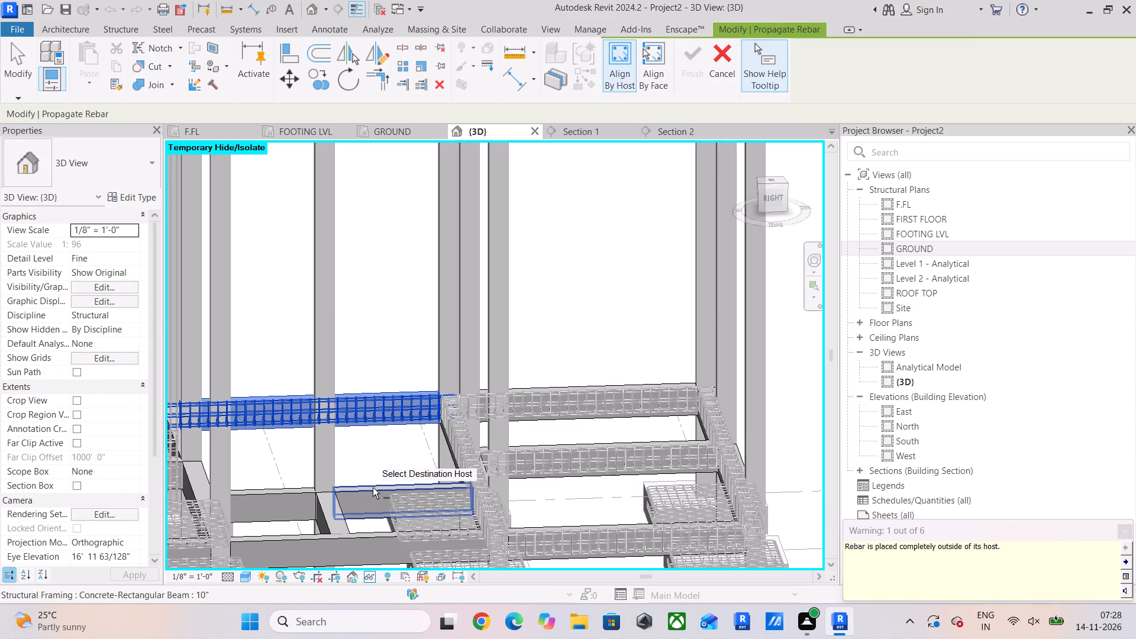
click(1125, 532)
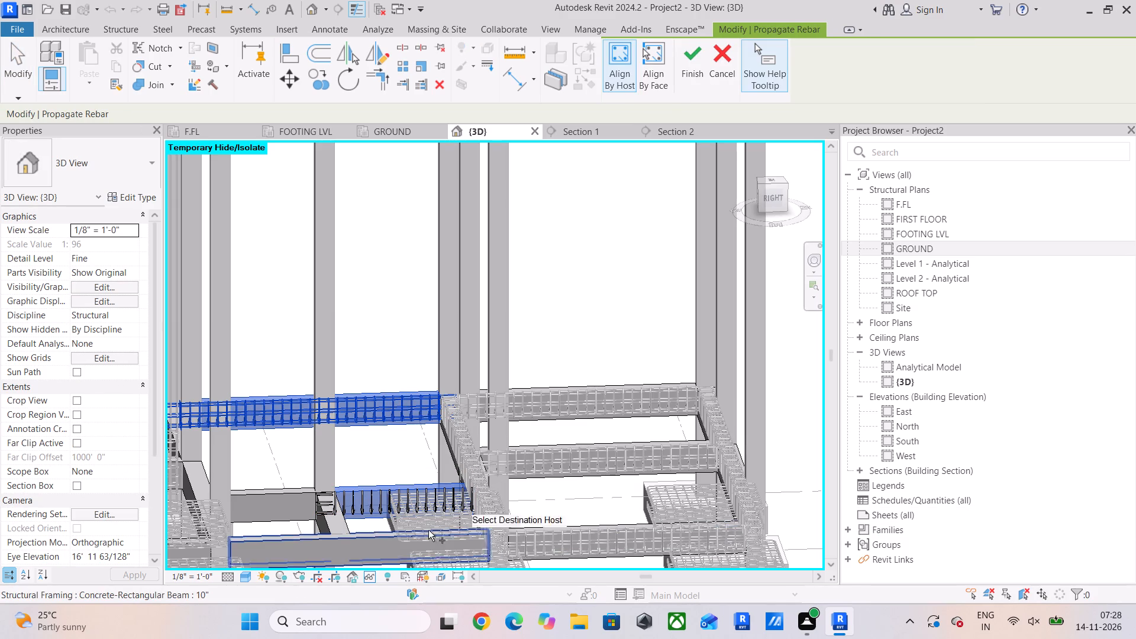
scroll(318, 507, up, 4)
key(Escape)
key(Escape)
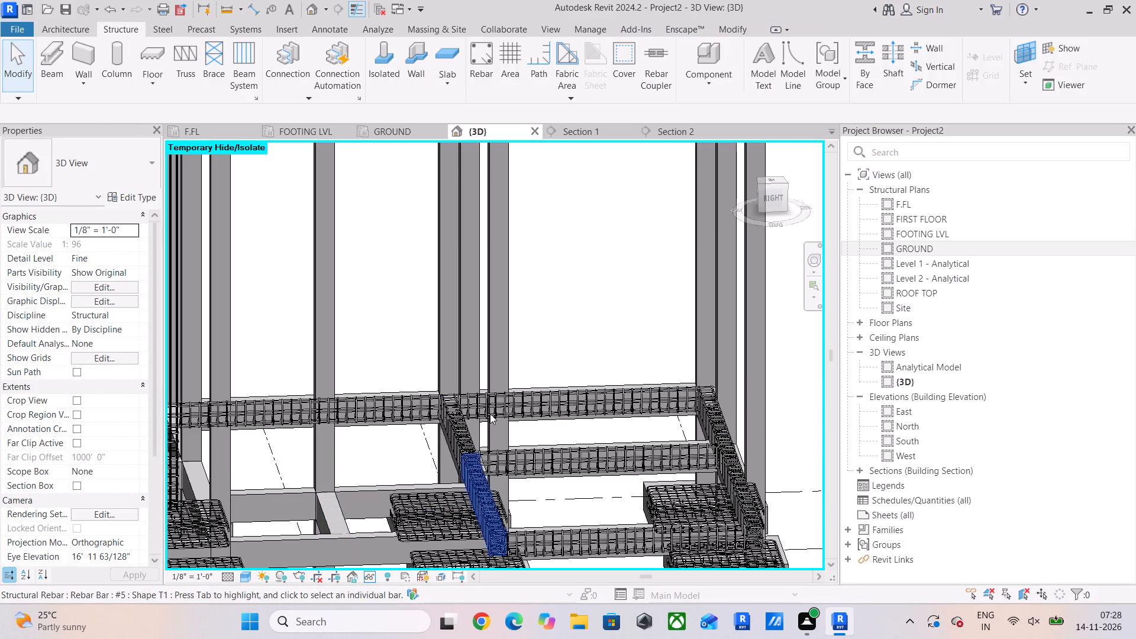
Propagate the outer 10" ground beam's rebar to the short inner ground beam in the adjacent bay.
click(412, 388)
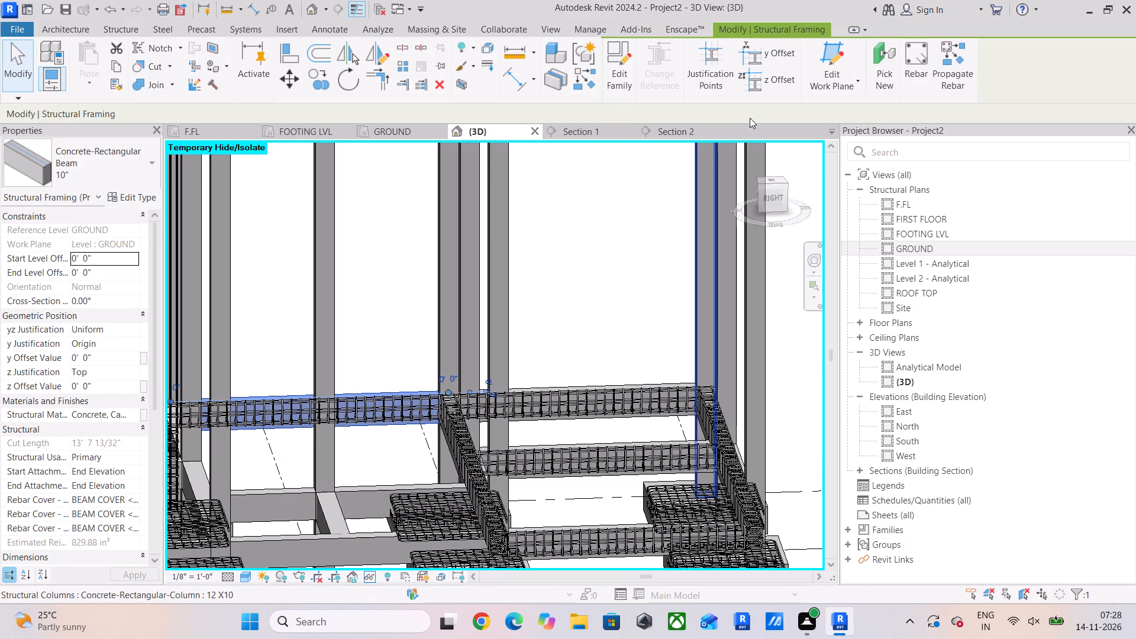
click(966, 66)
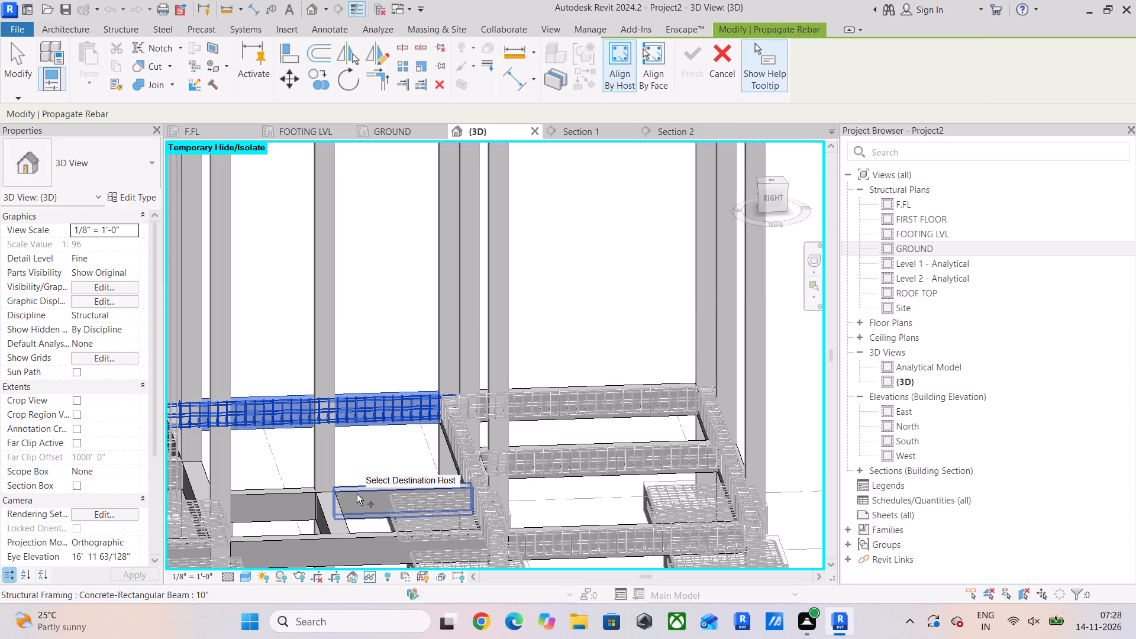
click(357, 494)
click(688, 54)
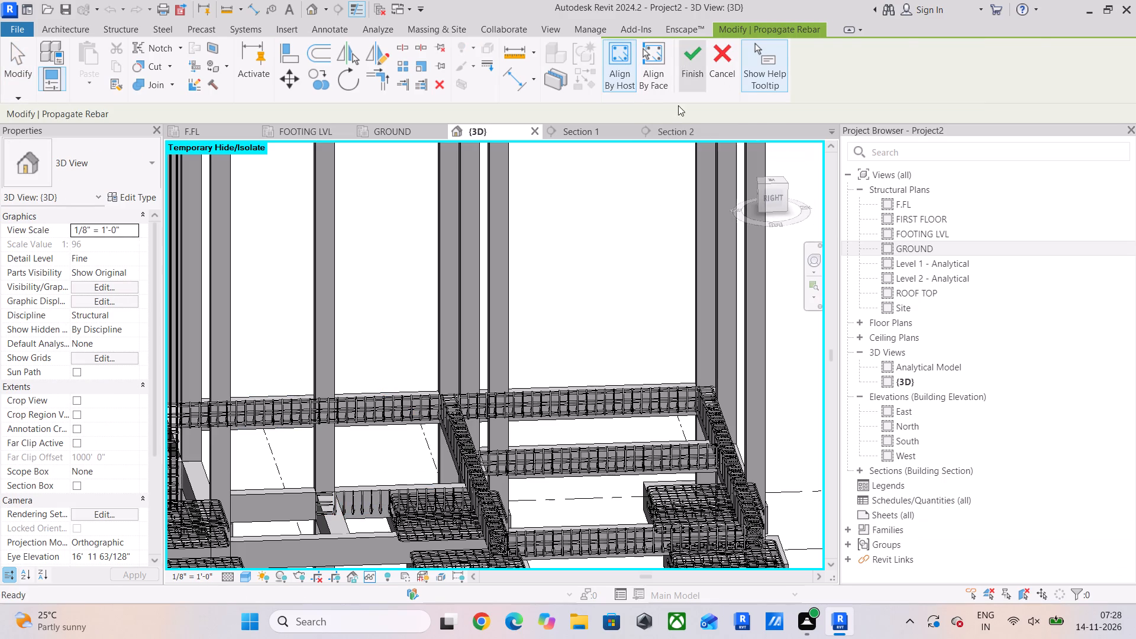
Isolate the short inner beam's T1 stirrups with a selection box and view them from the right side.
click(347, 498)
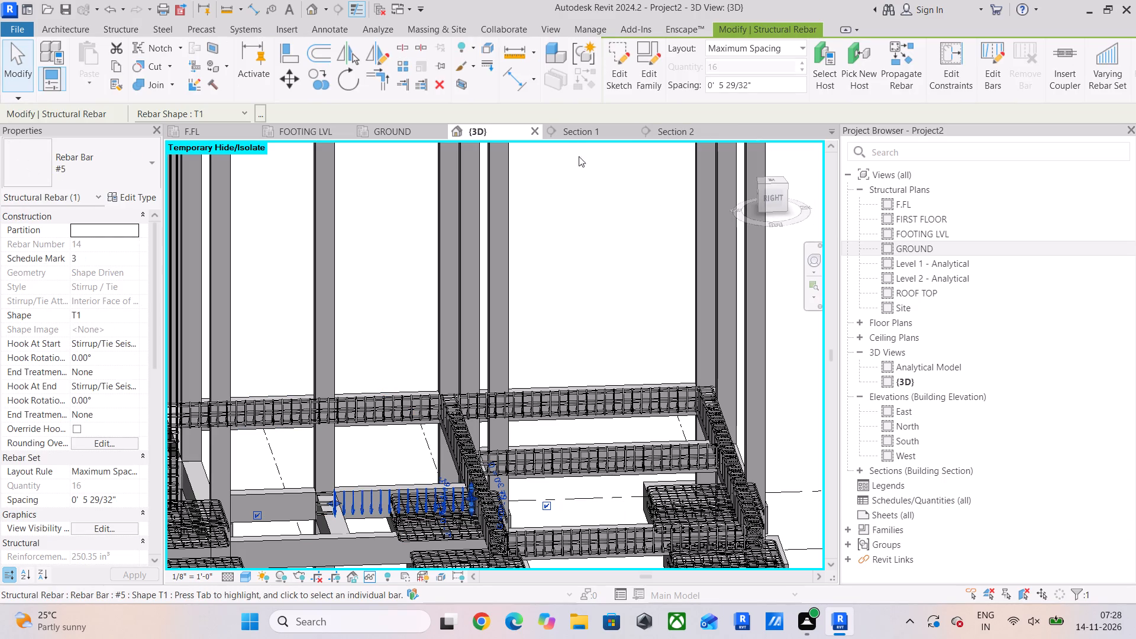
click(454, 80)
scroll(411, 358, up, 5)
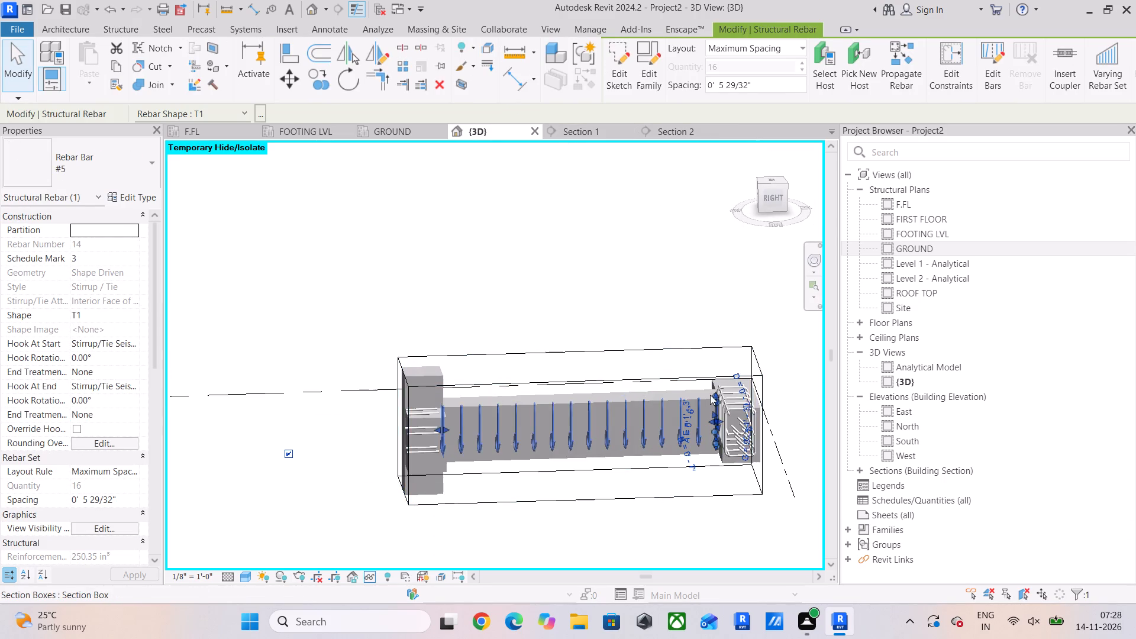
click(768, 193)
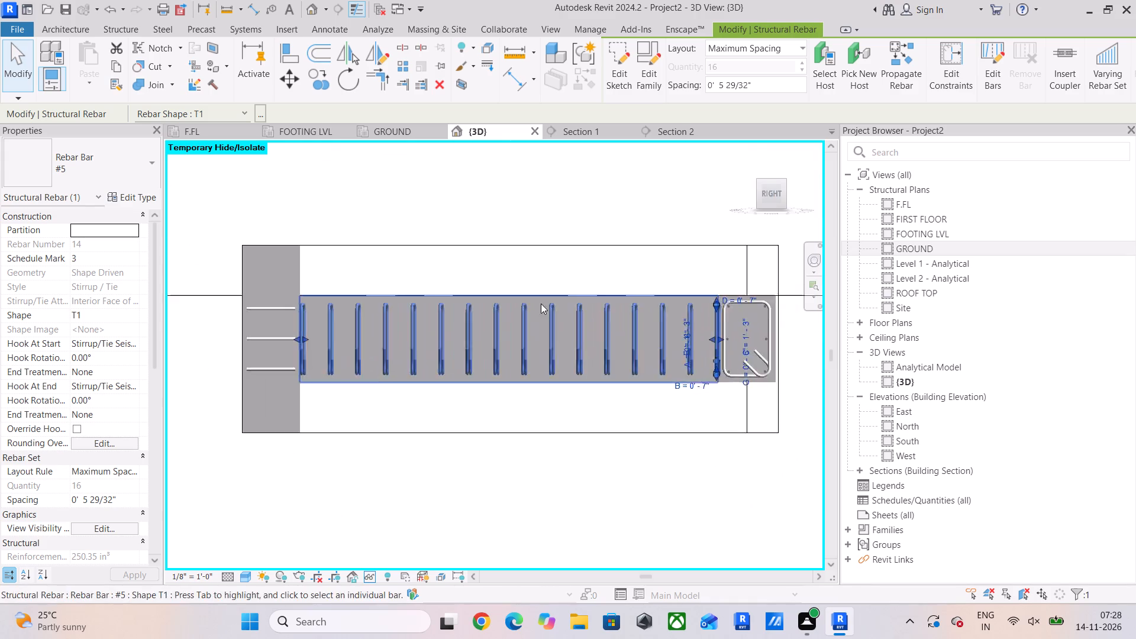
Stretch the middle shape 00 bar from the beam's grid 3 end through all stirrups towards grid 2, to about 9' 1".
click(254, 353)
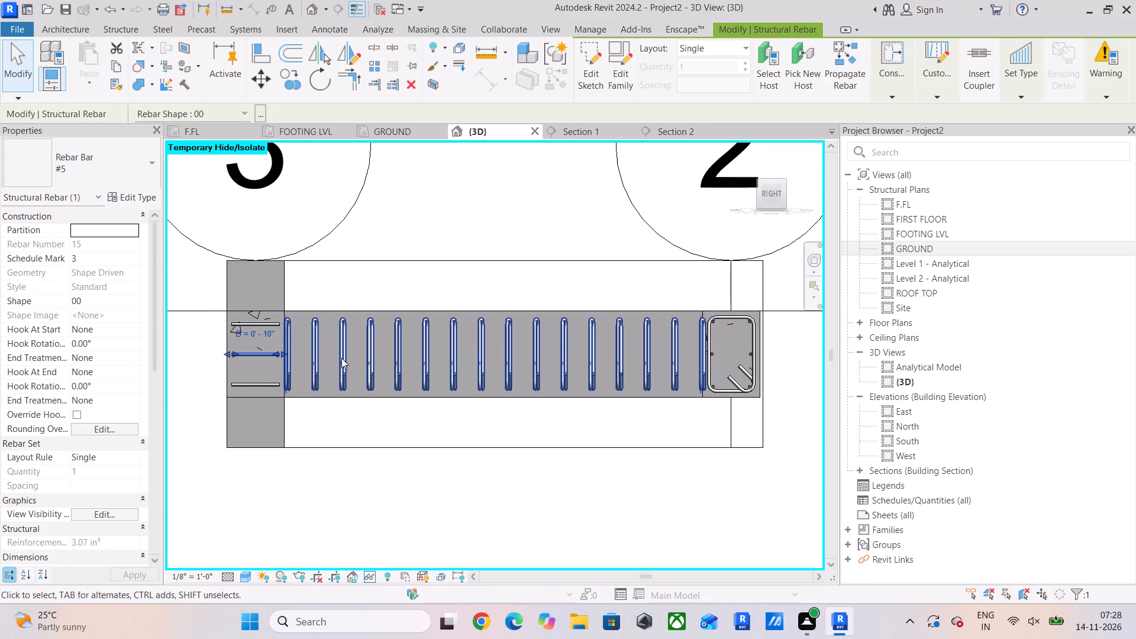
drag(285, 355, 628, 355)
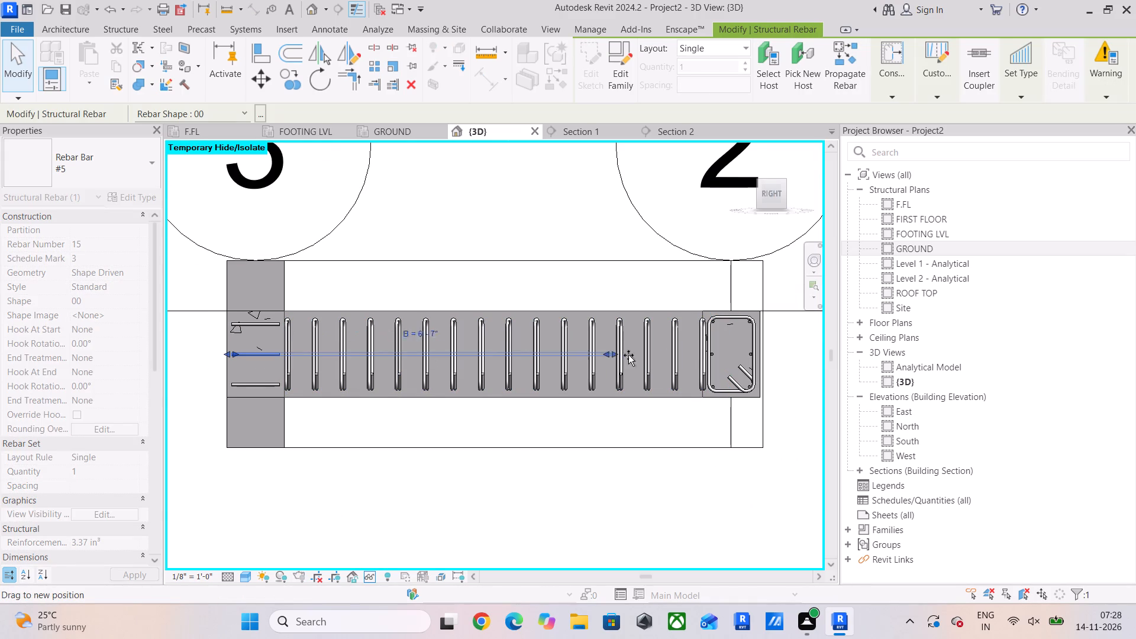
drag(628, 355, 754, 356)
scroll(769, 333, up, 9)
middle_drag(731, 378, 698, 392)
scroll(700, 384, down, 9)
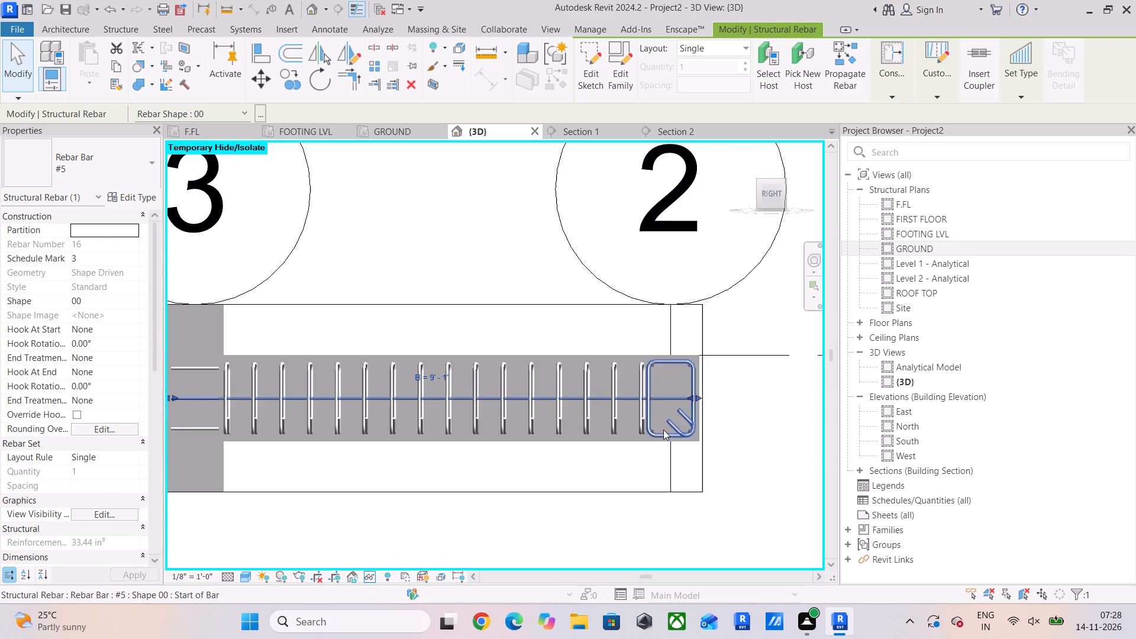
scroll(619, 448, down, 3)
Extend the section box slightly beyond the crossing beam's outer face at grid 2.
click(492, 473)
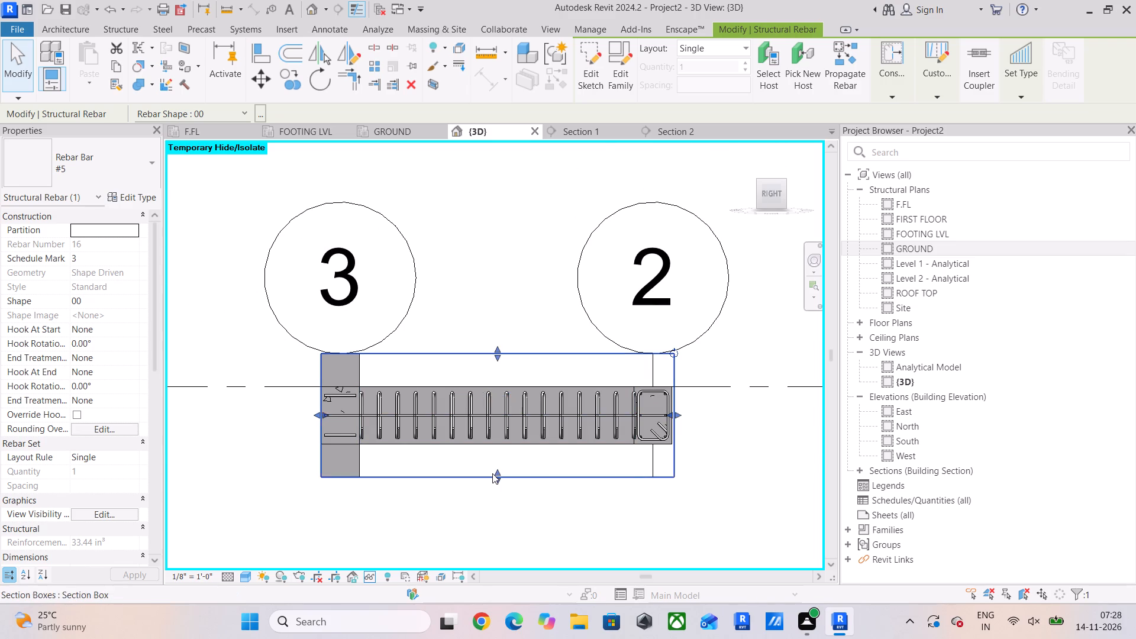
scroll(492, 475, down, 1)
scroll(723, 398, up, 5)
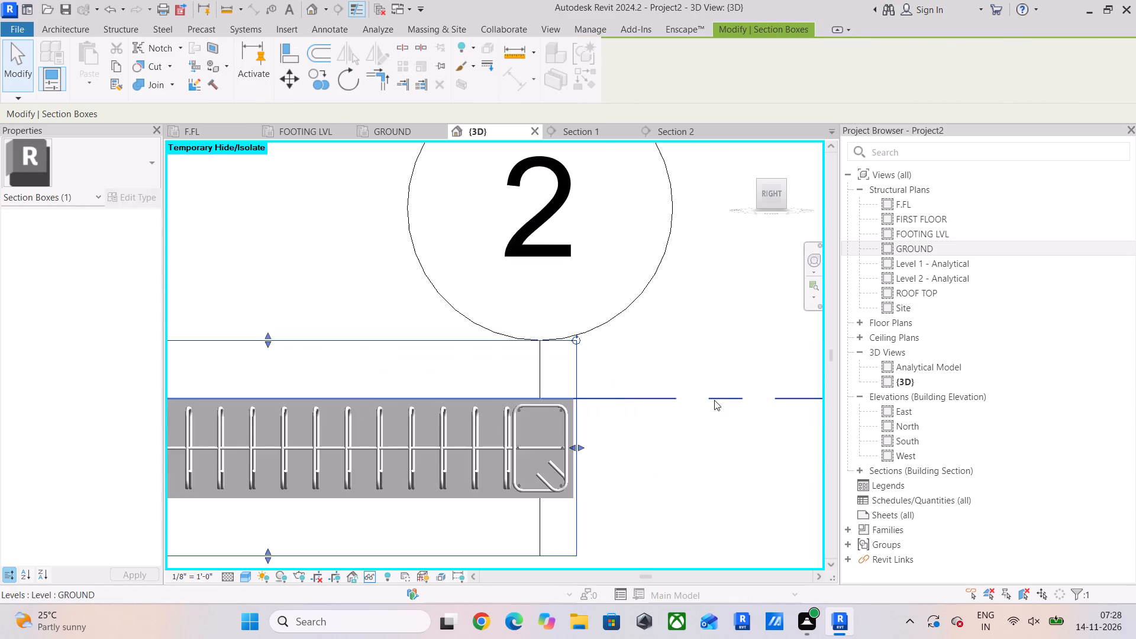
scroll(553, 431, up, 9)
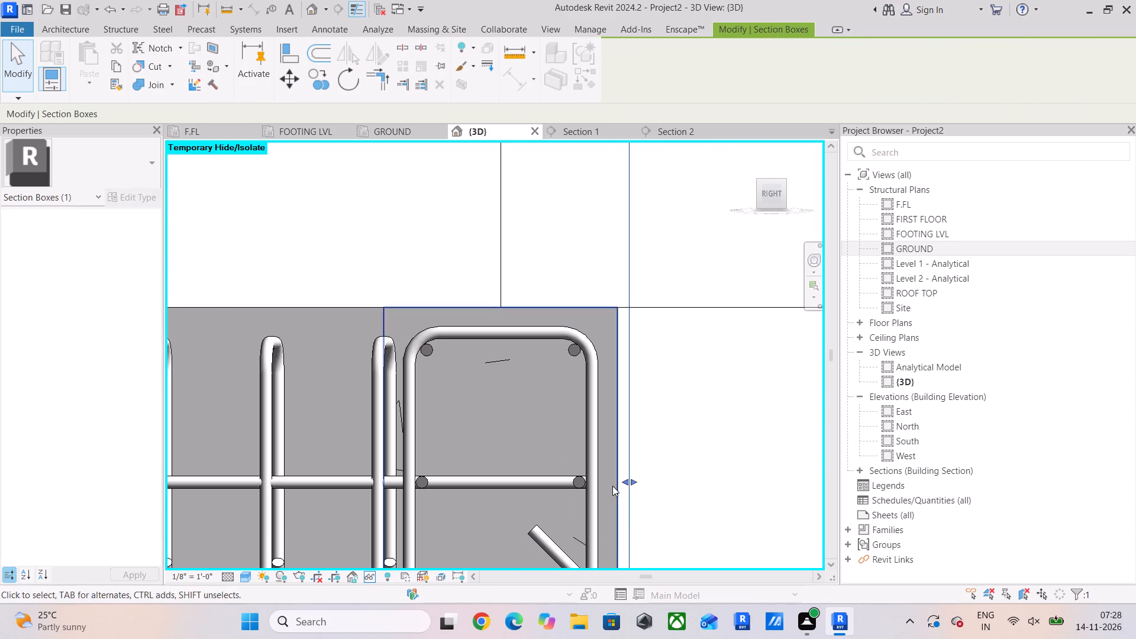
drag(622, 483, 605, 501)
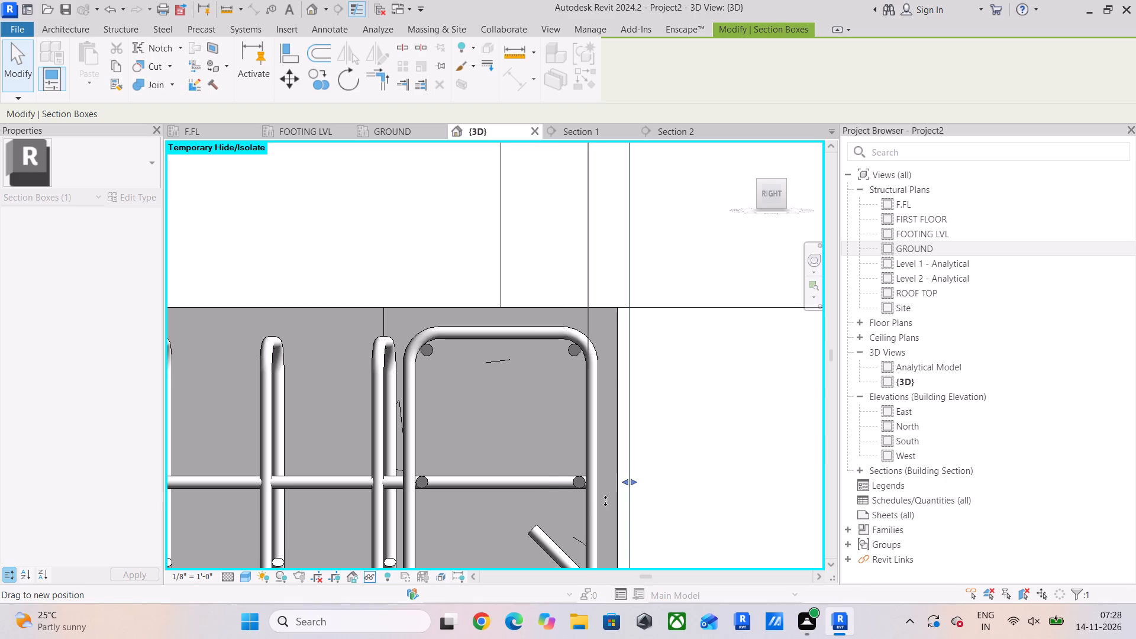
drag(605, 501, 670, 496)
click(638, 460)
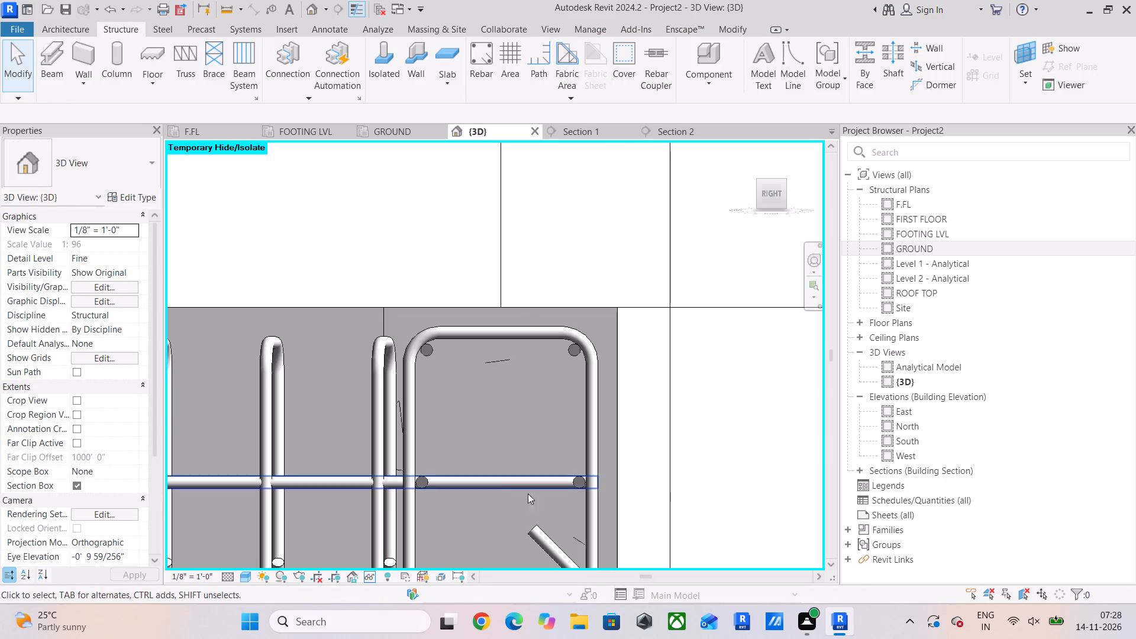
Shorten the middle shape 00 bar to about 8' 9" so it ends inside the crossing beam's stirrup at grid 2.
click(508, 481)
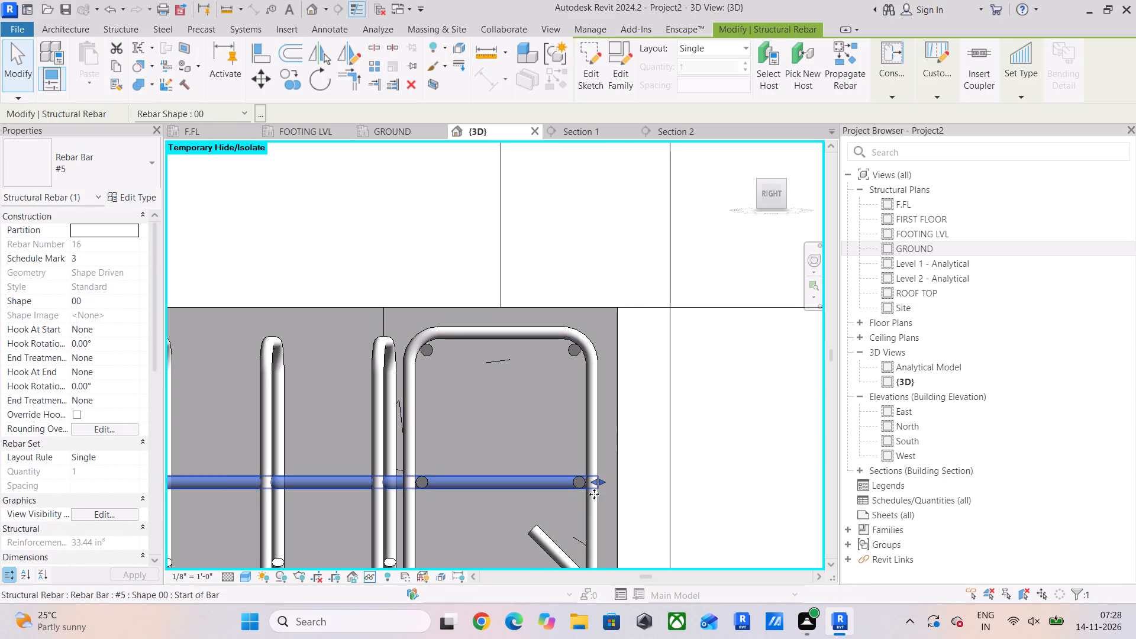
scroll(594, 494, up, 5)
drag(595, 470, 461, 477)
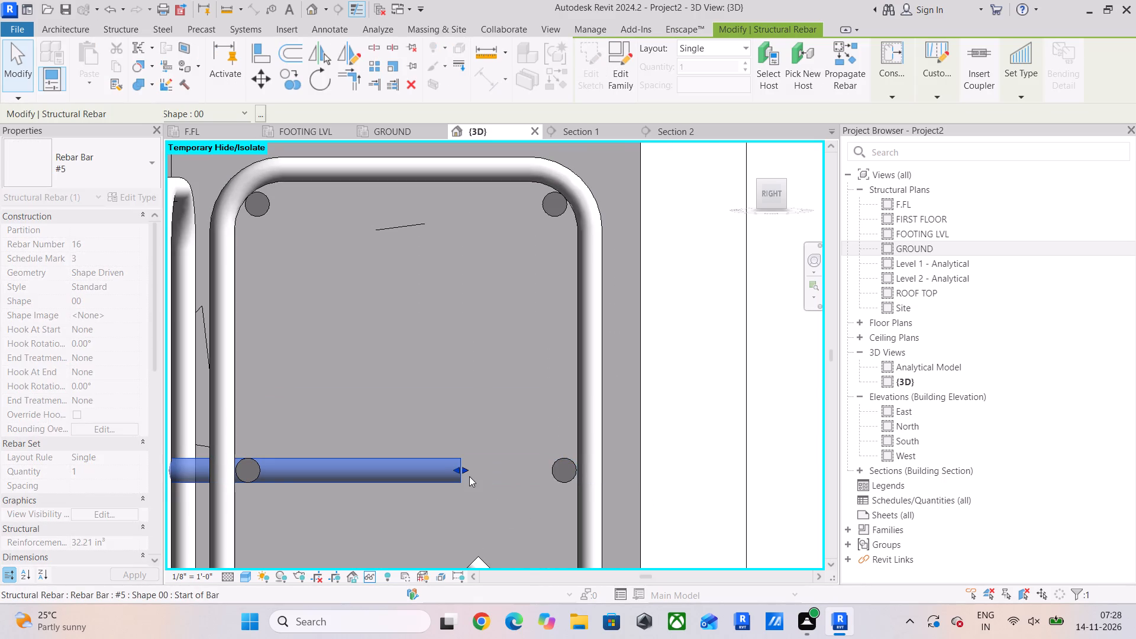
scroll(469, 473, down, 9)
middle_drag(473, 472, 688, 430)
scroll(697, 427, down, 4)
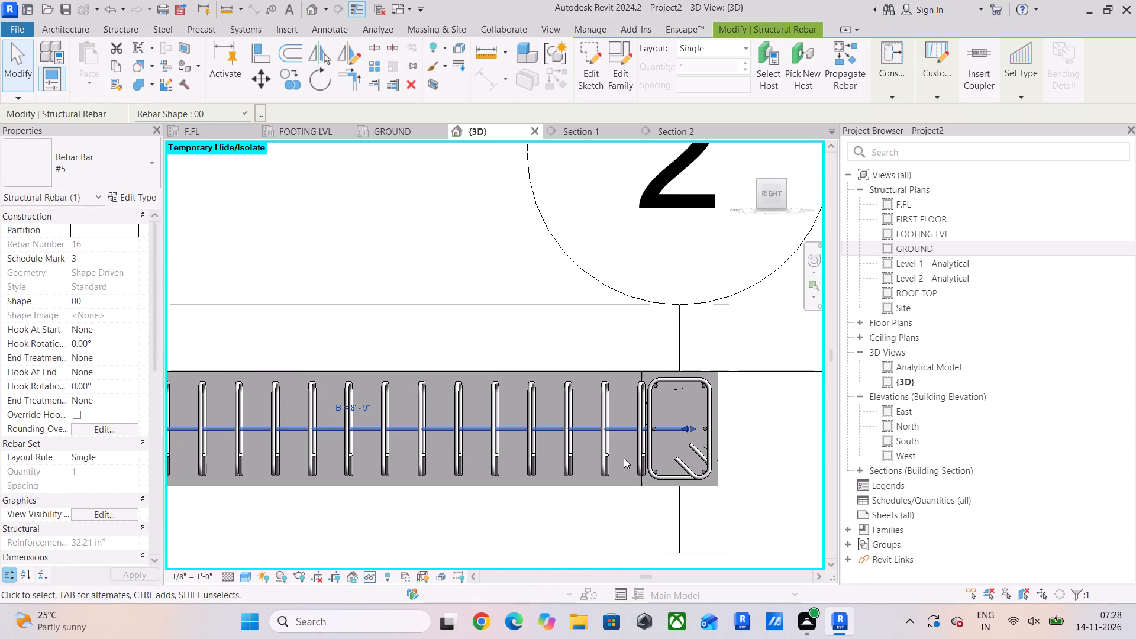
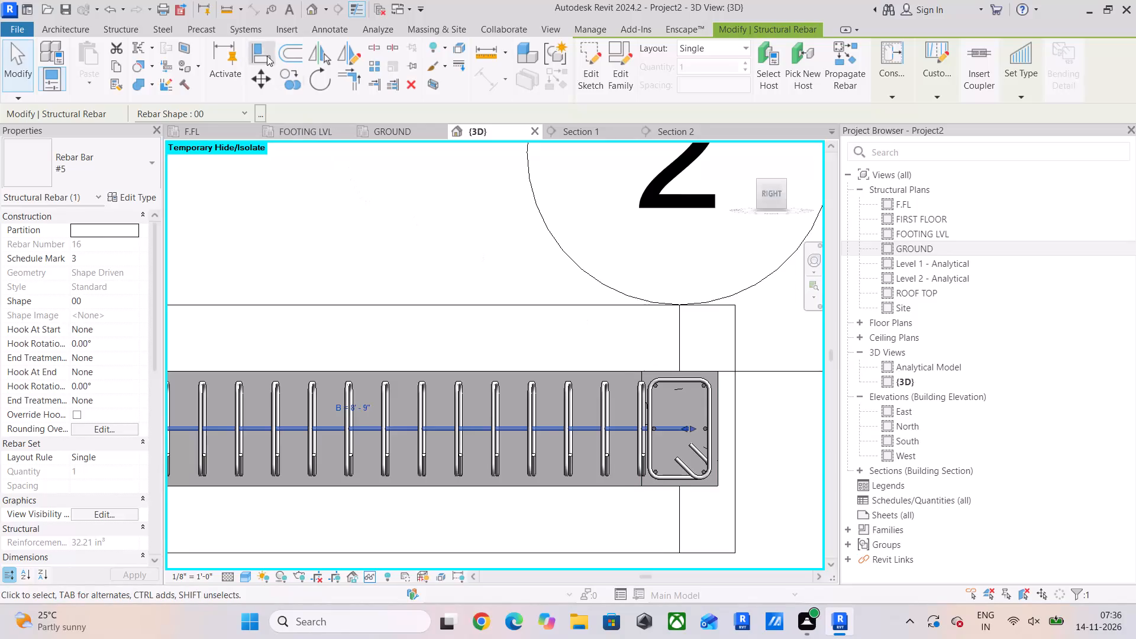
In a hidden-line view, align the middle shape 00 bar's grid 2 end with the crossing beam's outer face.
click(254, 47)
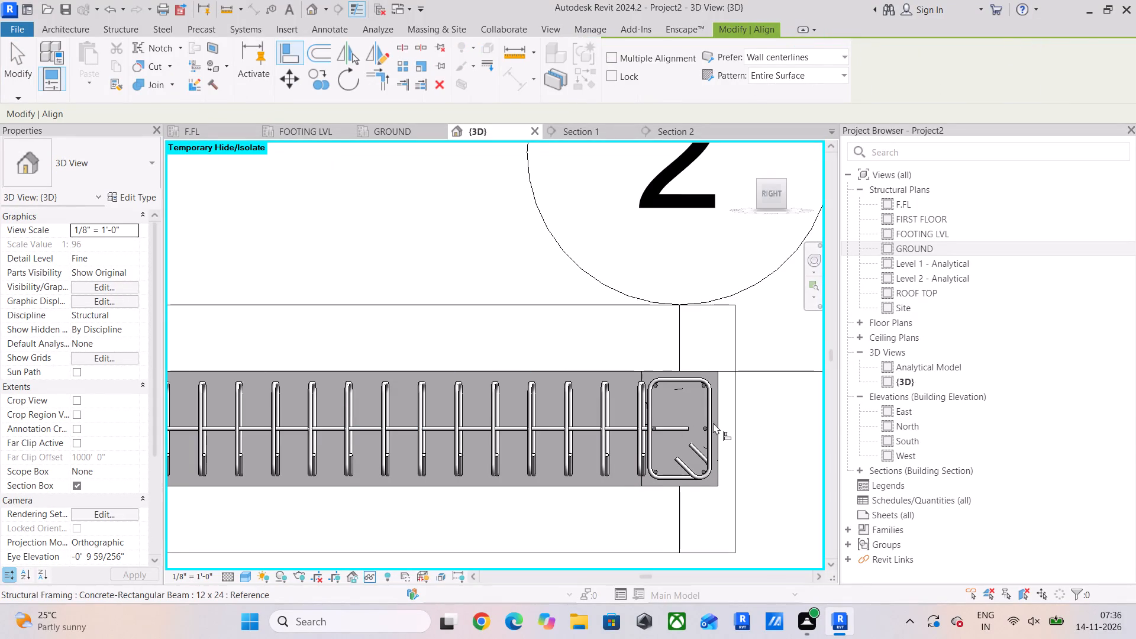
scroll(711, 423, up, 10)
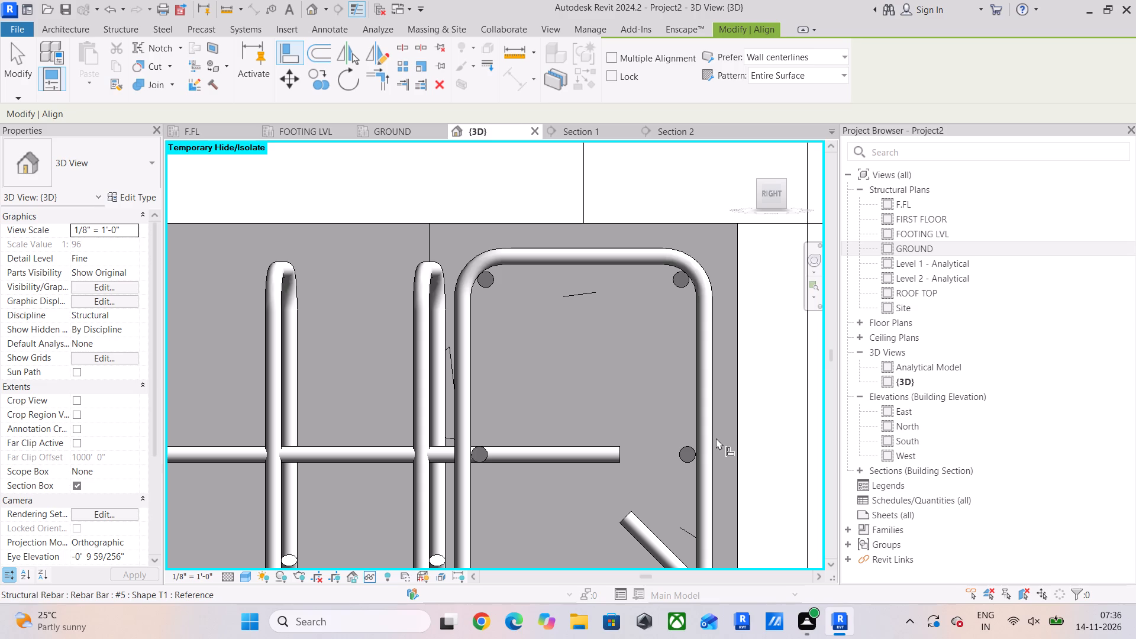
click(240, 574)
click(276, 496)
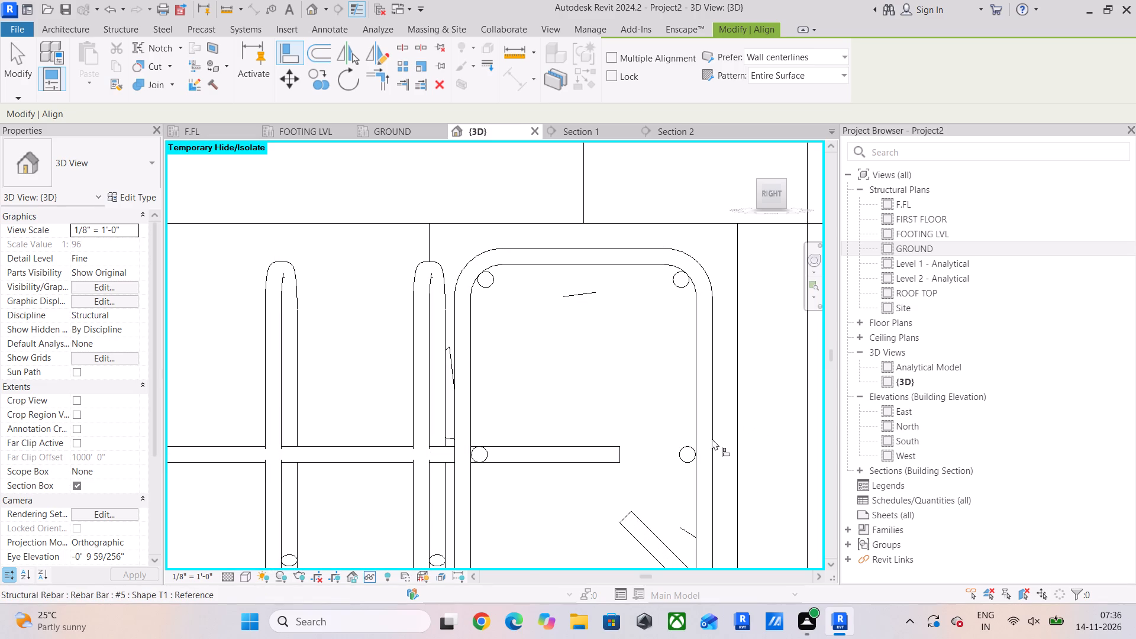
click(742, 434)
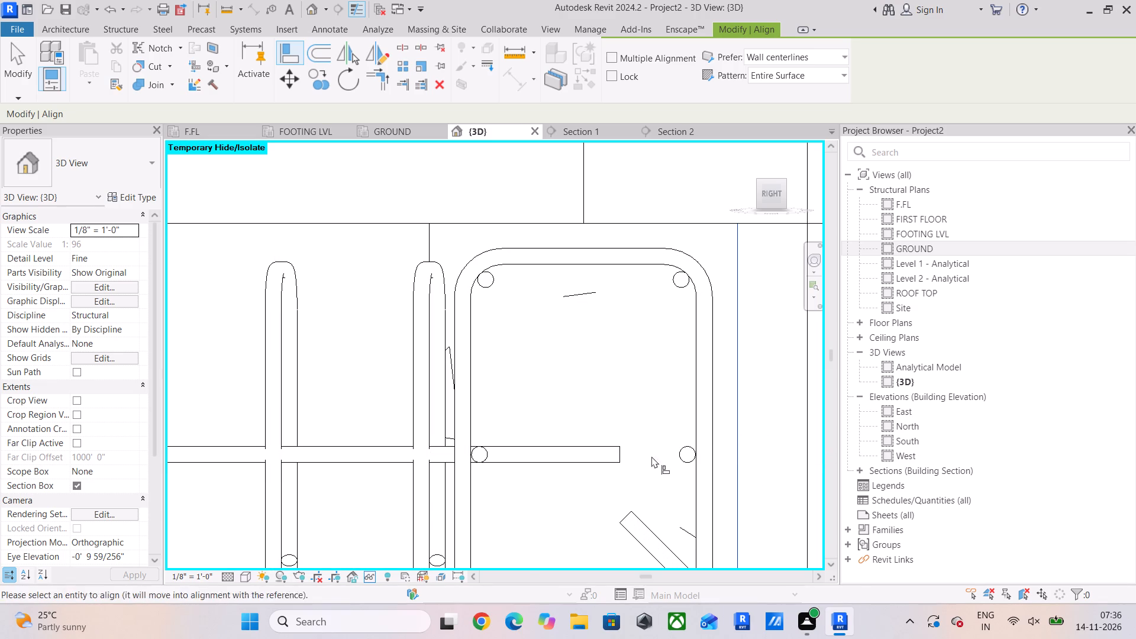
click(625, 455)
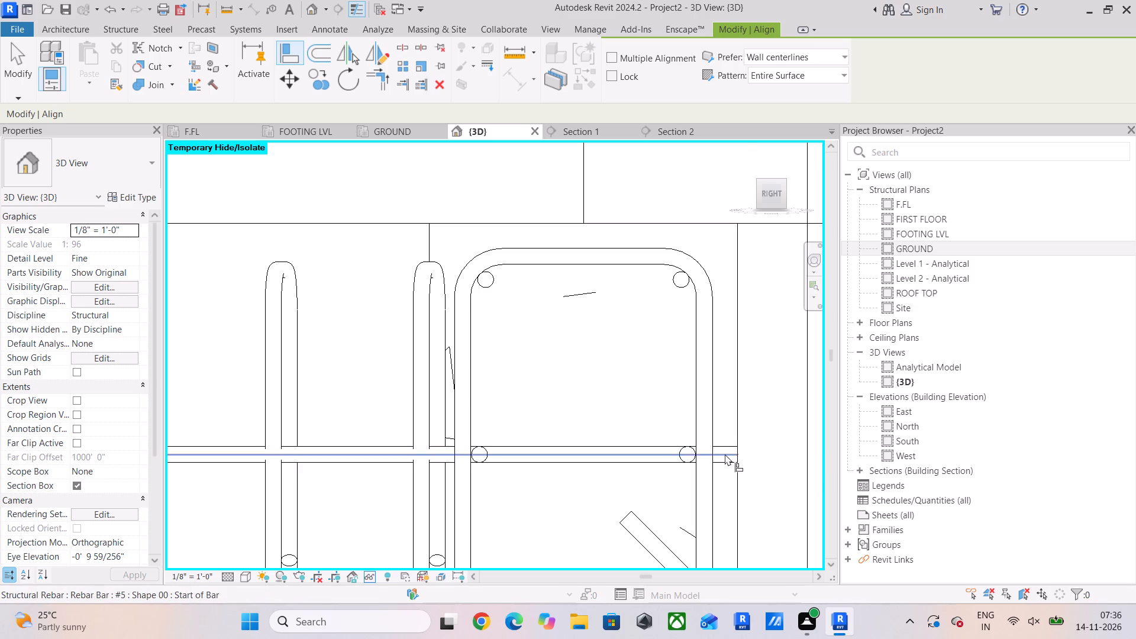
Align the middle shape 00 bar's grid 2 end with the outer leg of the crossing beam's stirrup.
scroll(724, 454, up, 4)
click(688, 424)
click(746, 457)
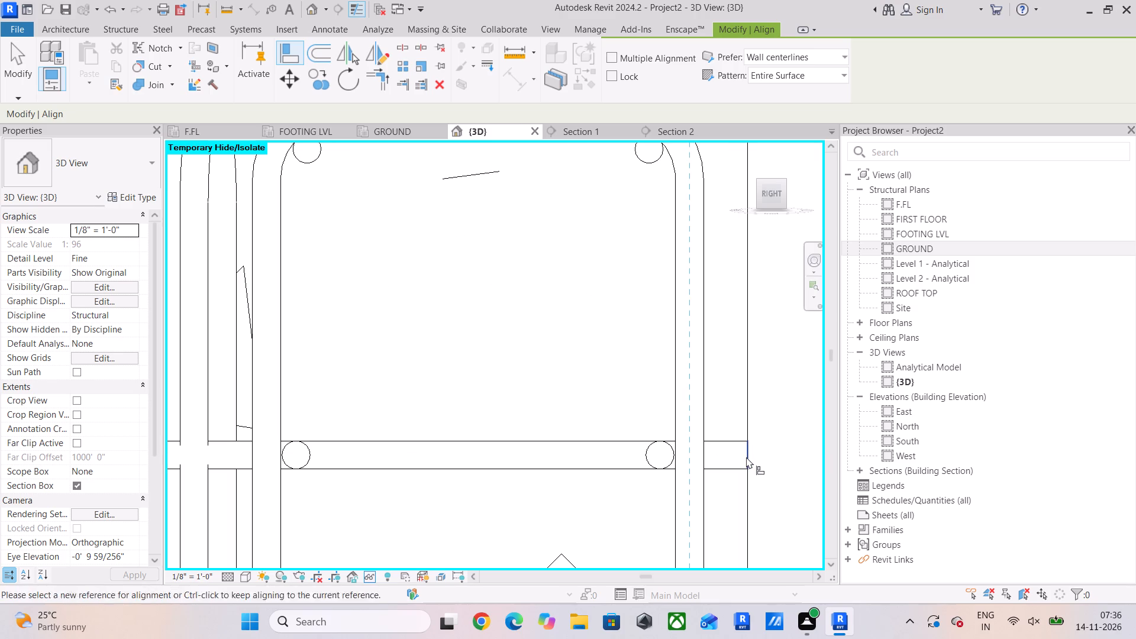
scroll(601, 446, down, 9)
scroll(621, 444, up, 5)
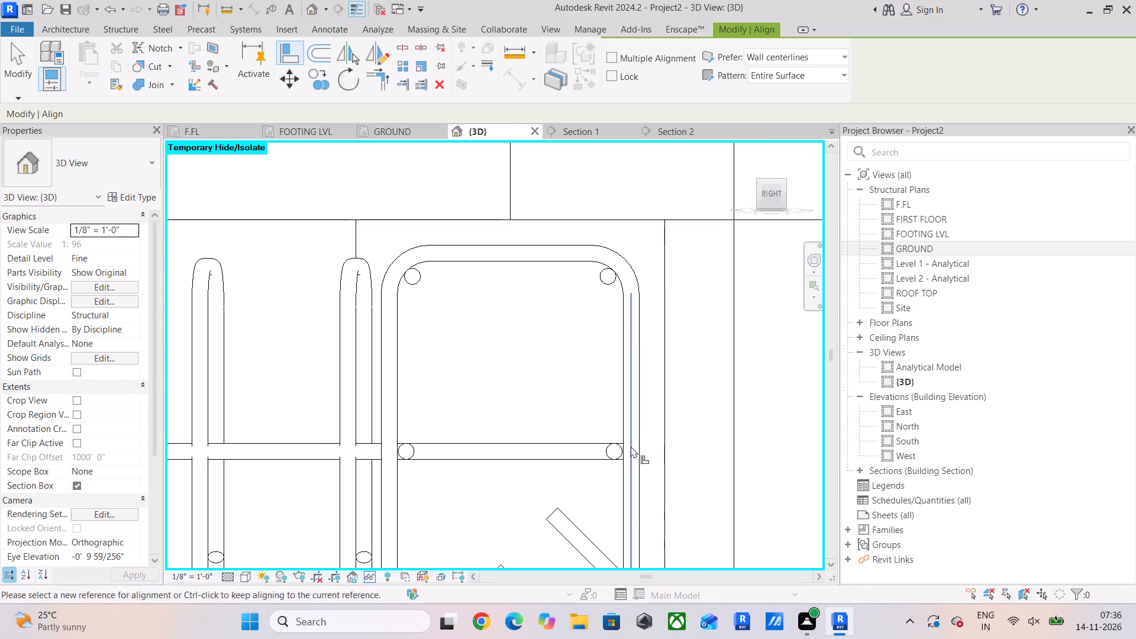
key(Escape)
key(Escape)
click(582, 456)
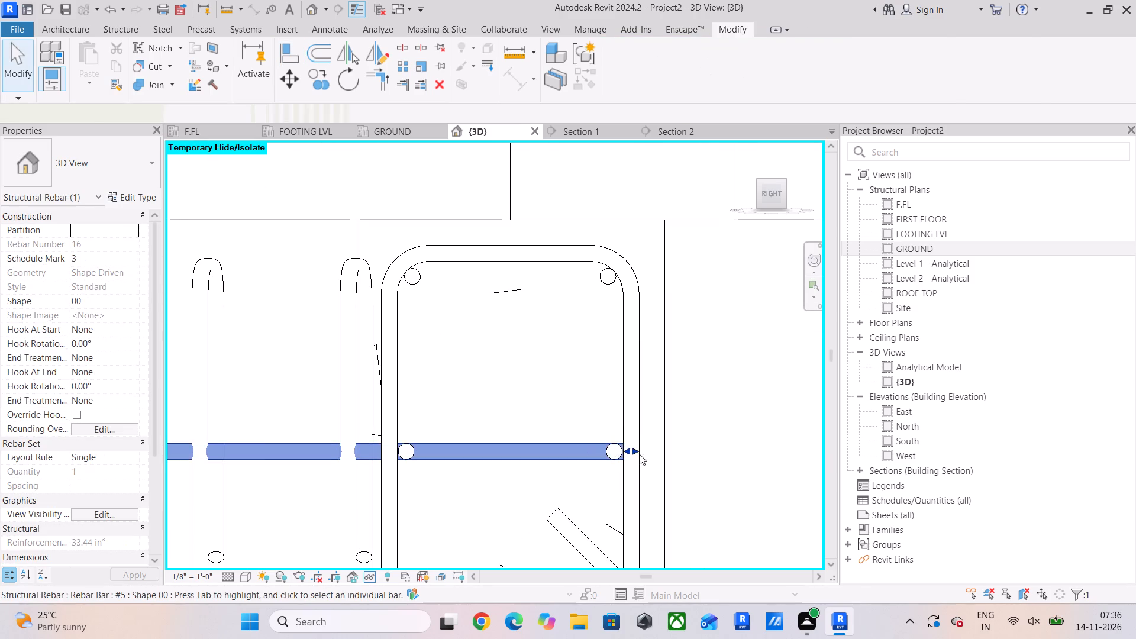
scroll(640, 454, up, 4)
click(627, 444)
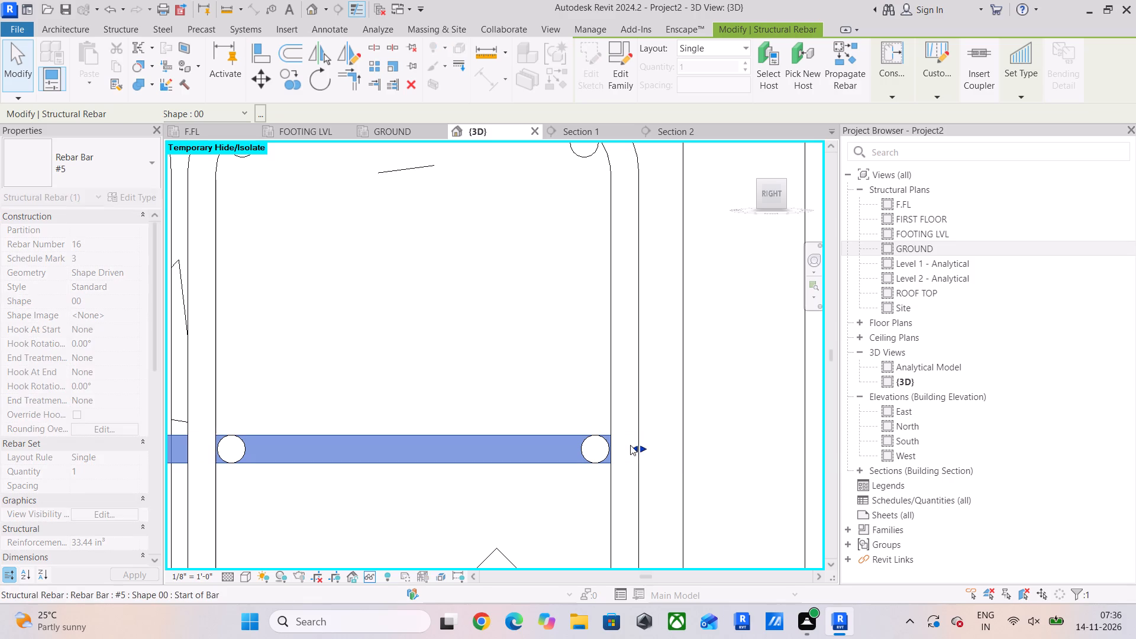
click(508, 395)
scroll(509, 404, down, 11)
middle_drag(506, 424, 557, 428)
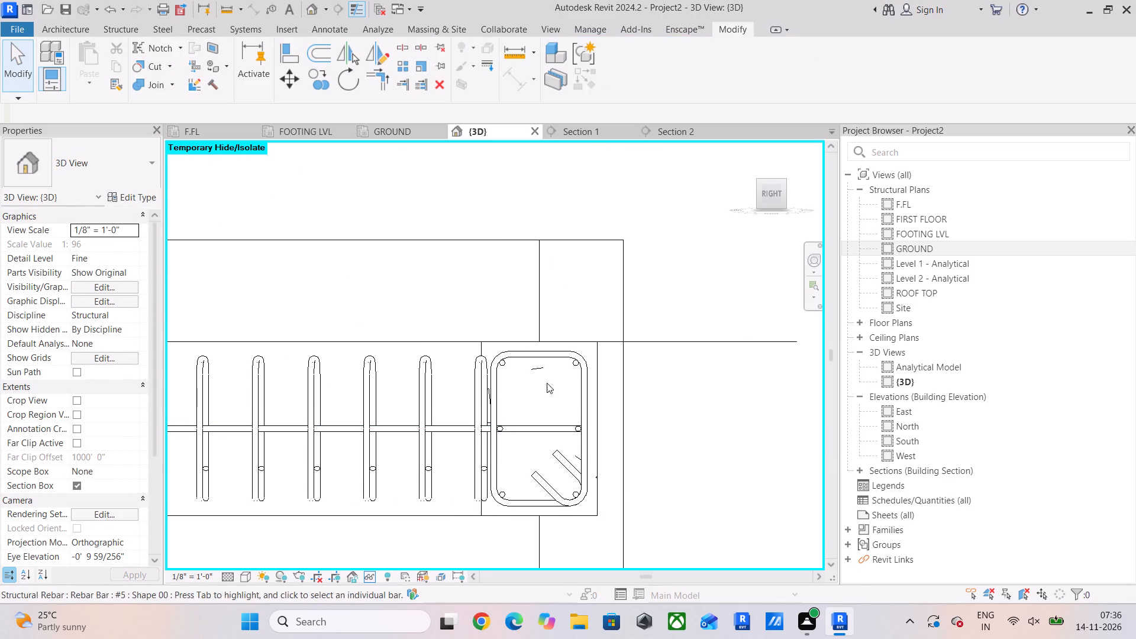
In wireframe, extend the second, short middle bar at grid 3 by aligning its end with the crossing beam stirrup's outer side at grid 2.
click(289, 54)
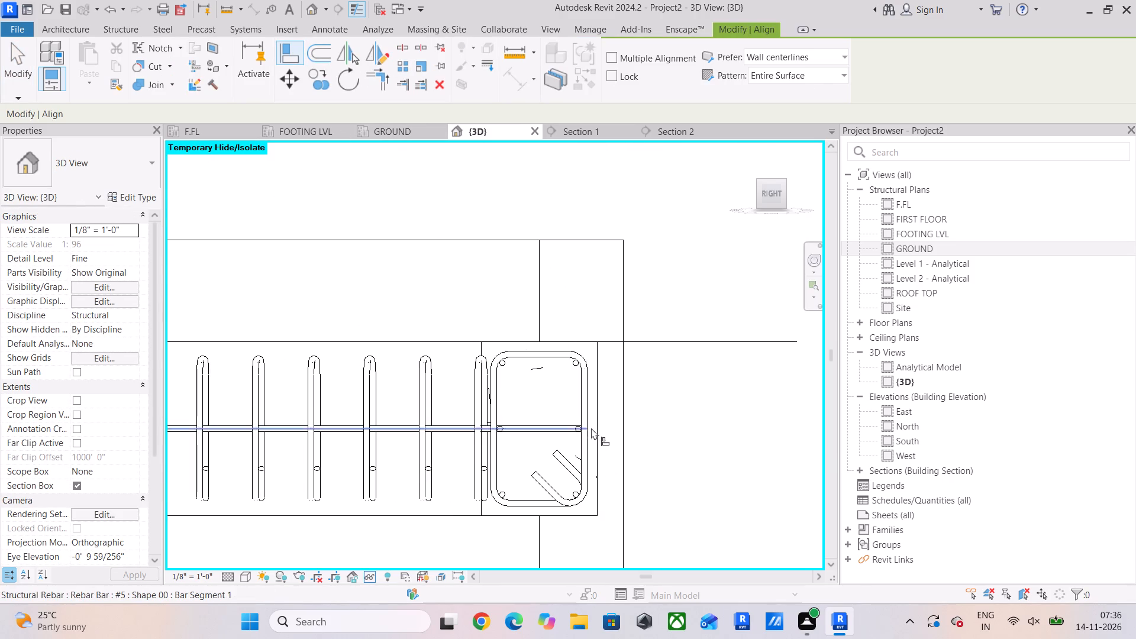
scroll(589, 427, up, 10)
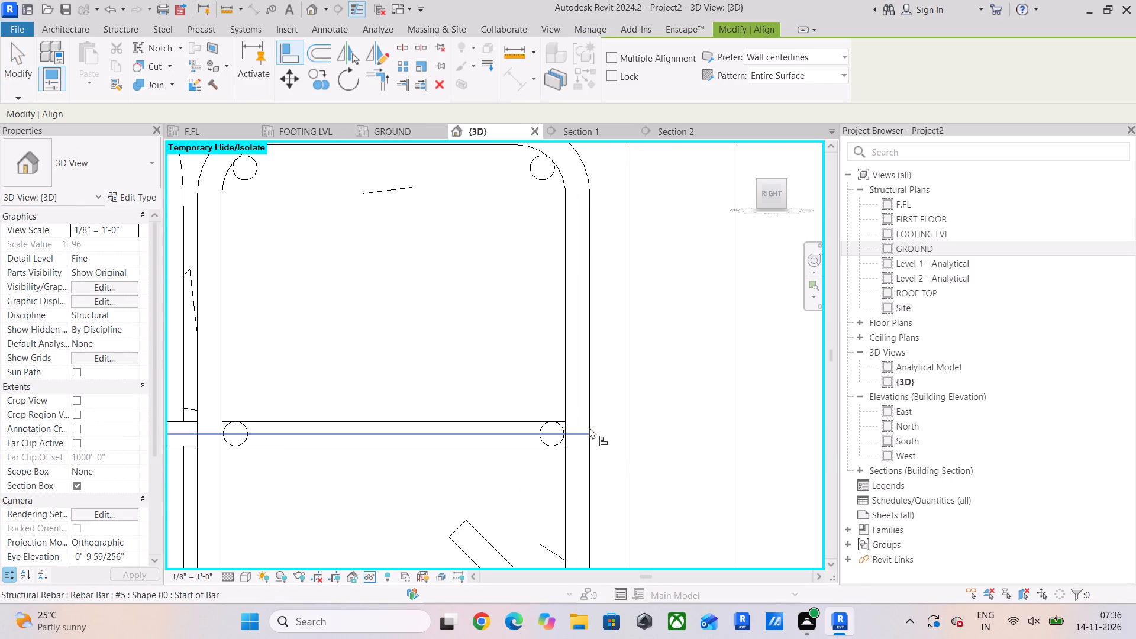
click(593, 424)
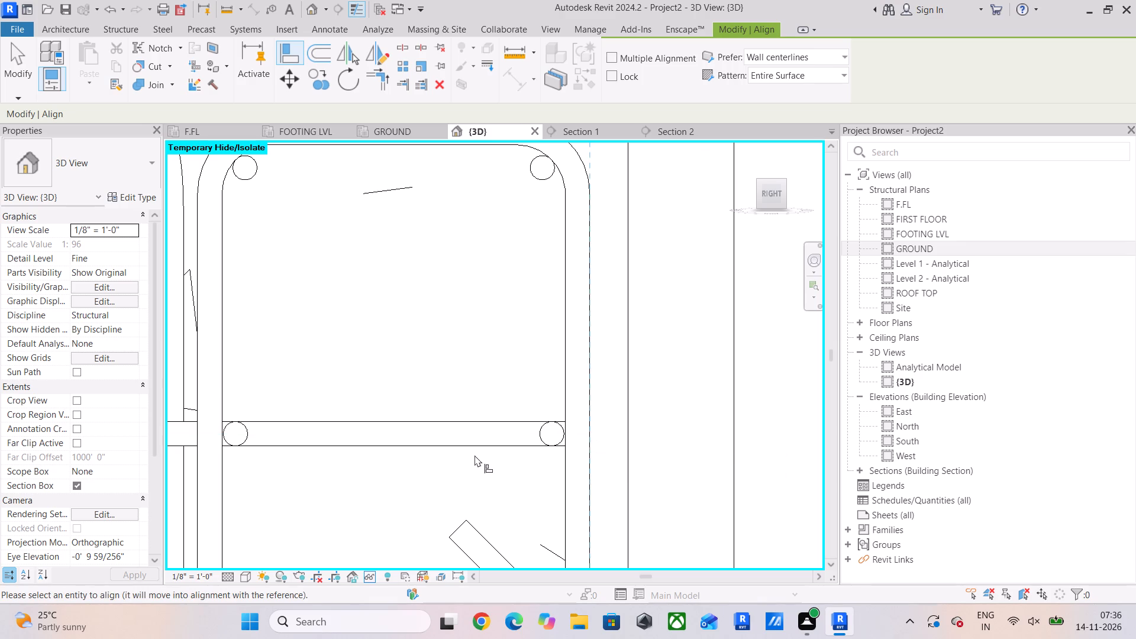
scroll(475, 455, down, 12)
middle_drag(470, 463, 714, 422)
scroll(519, 441, down, 8)
scroll(369, 442, up, 6)
scroll(314, 417, up, 6)
scroll(250, 414, up, 1)
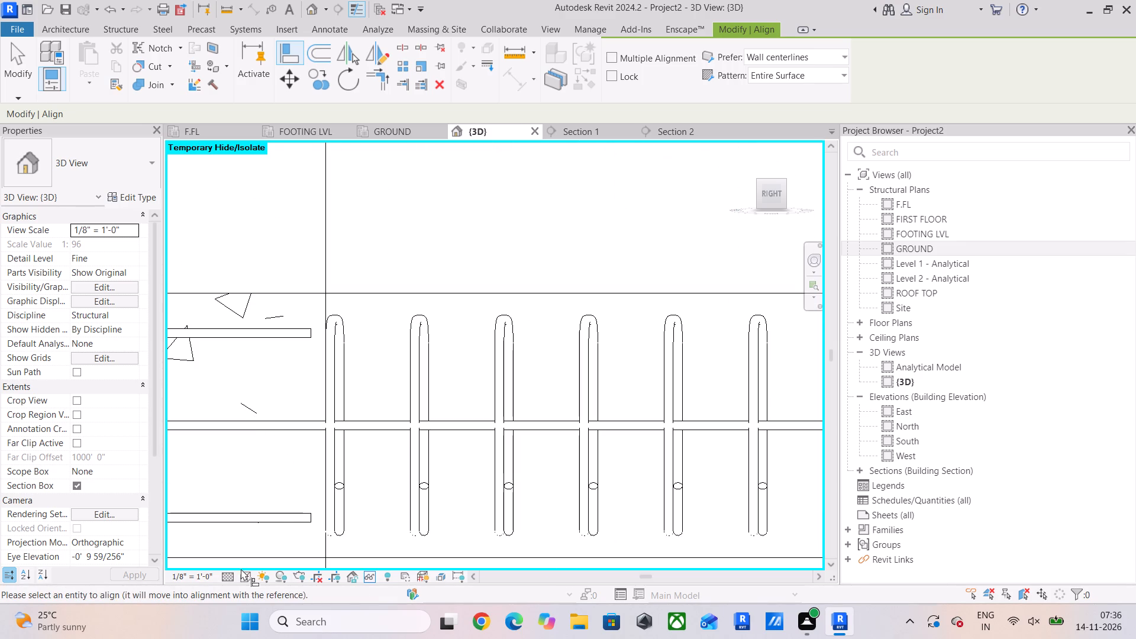
click(241, 573)
click(289, 492)
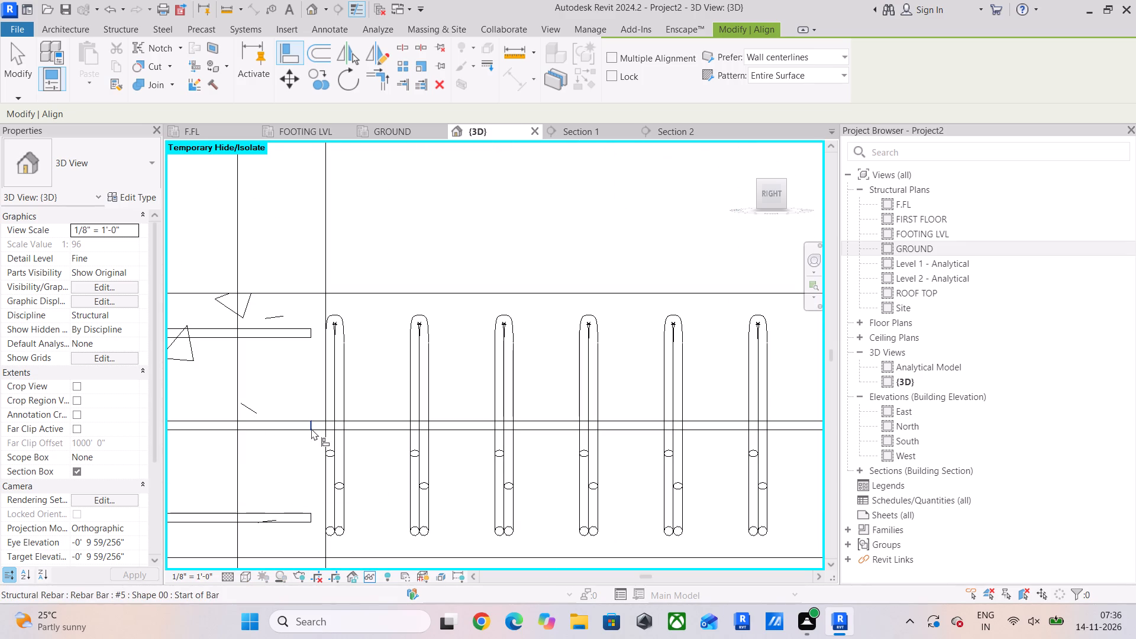
click(311, 427)
scroll(372, 434, down, 3)
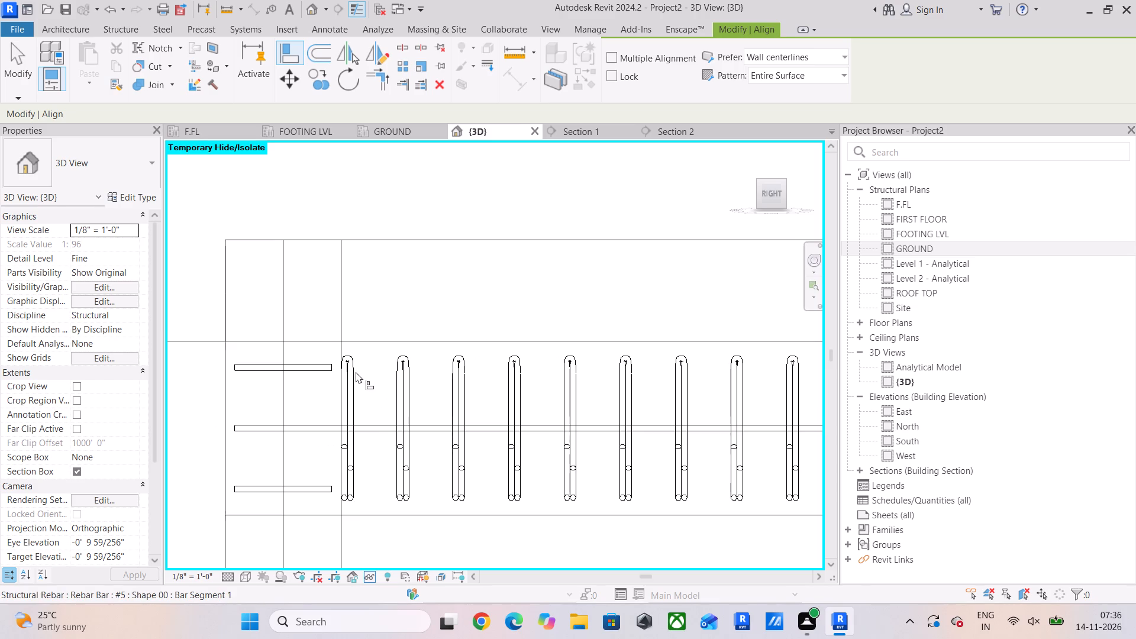
scroll(373, 373, down, 1)
key(Escape)
key(Escape)
key(Escape)
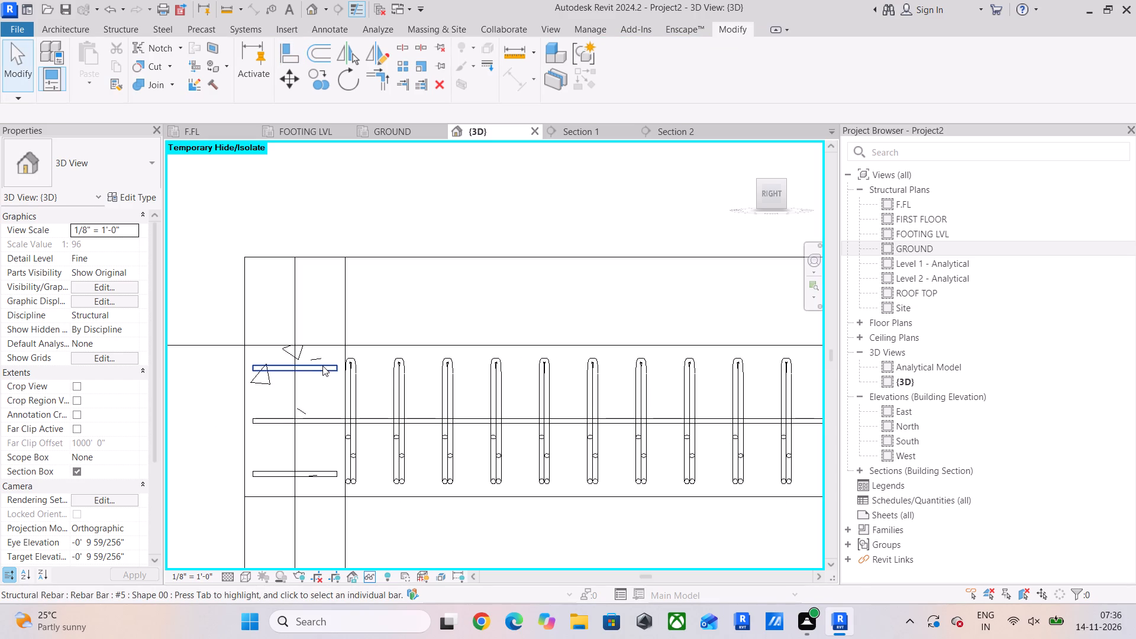
Give the four short upper and lower shape 00 bars at grid 3 Standard - 90 deg. hooks at both start and end.
click(322, 366)
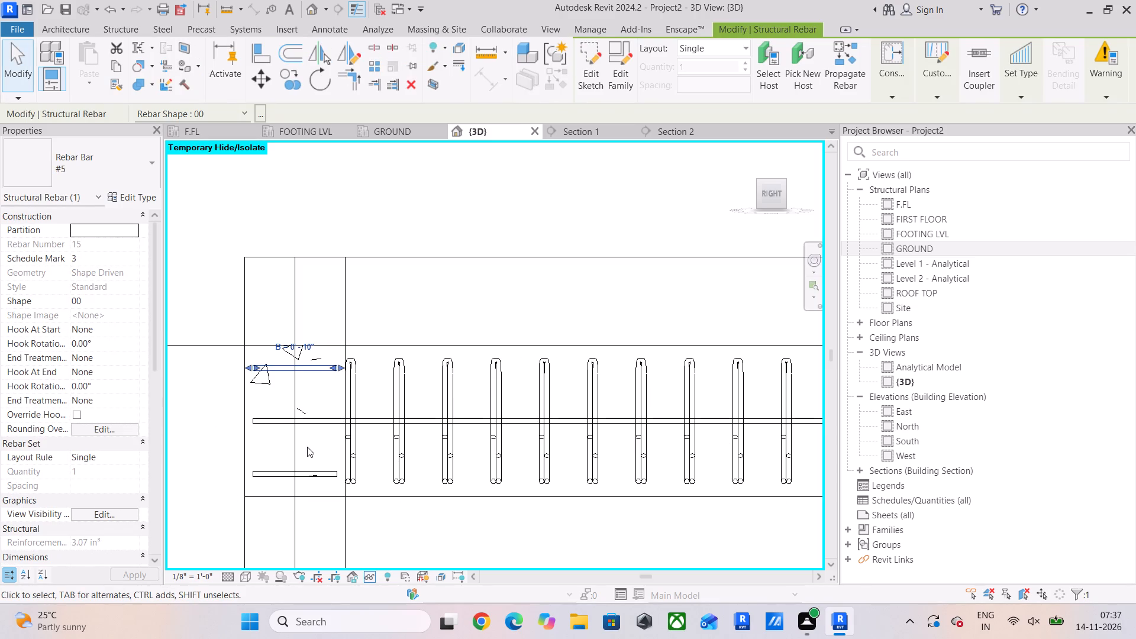
scroll(315, 374, up, 5)
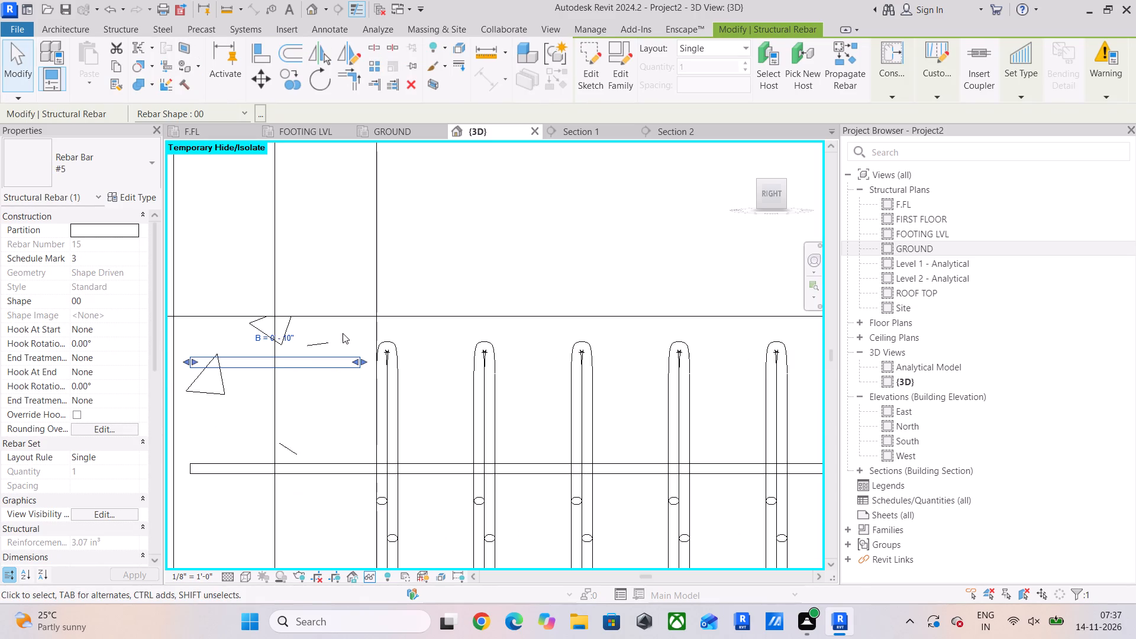
click(348, 335)
drag(351, 333, 321, 390)
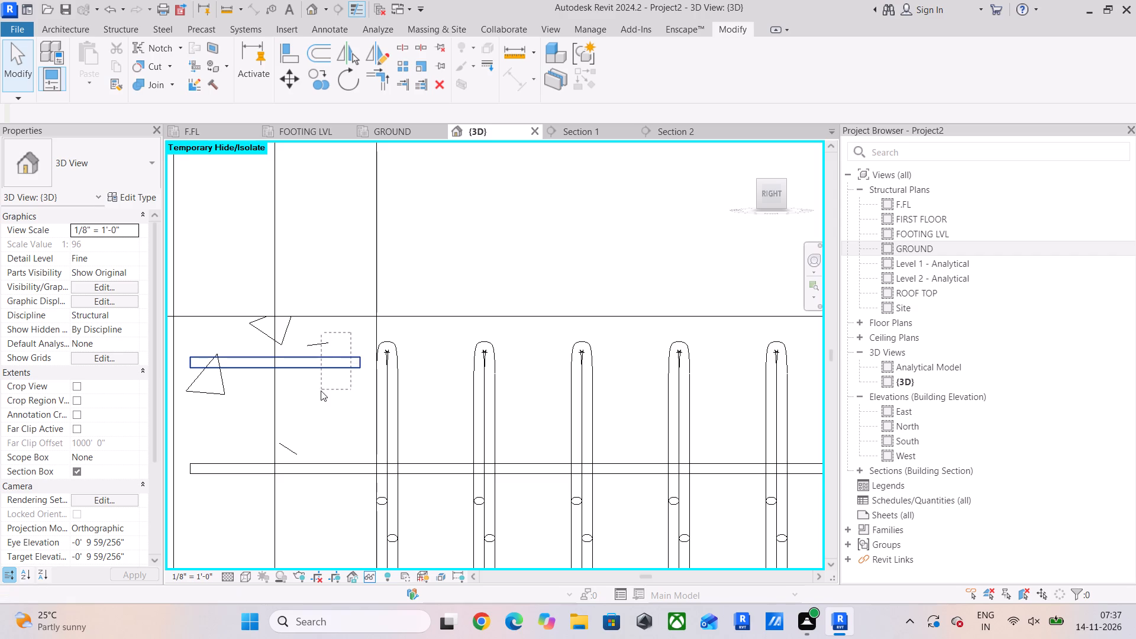
drag(321, 390, 320, 391)
middle_drag(275, 476, 326, 339)
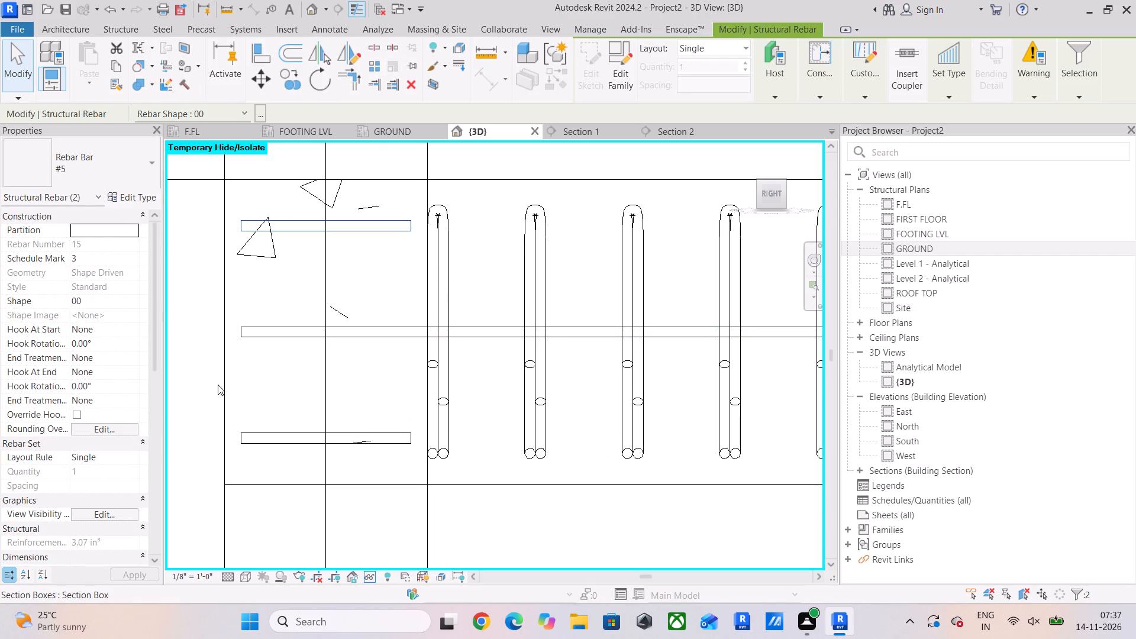
ctrl+drag(401, 396, 373, 444)
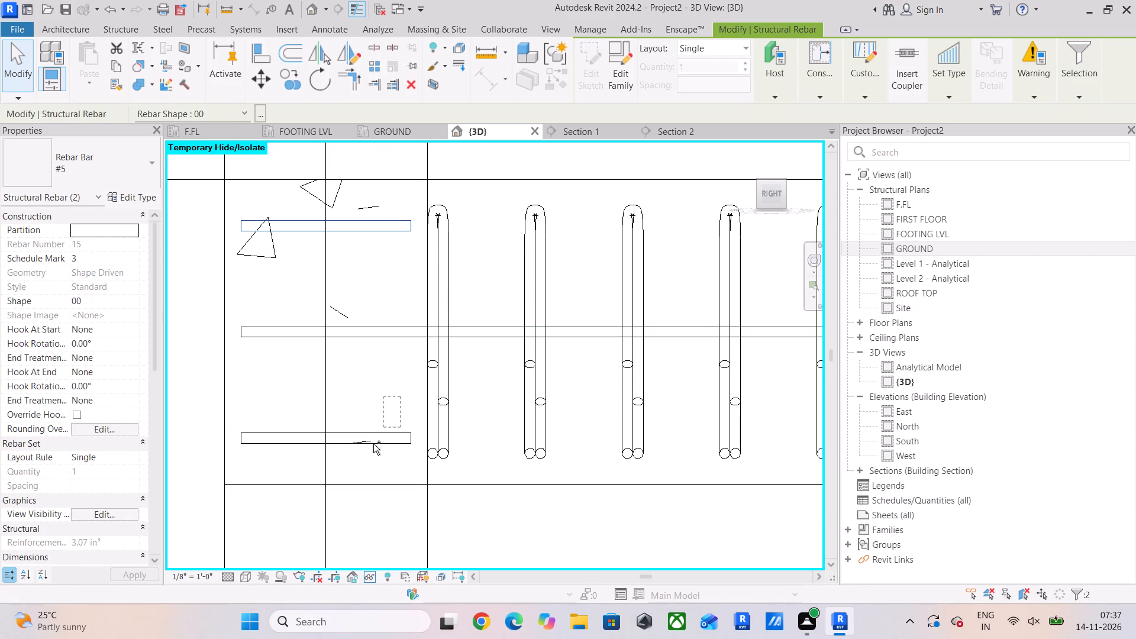
ctrl+drag(373, 444, 364, 462)
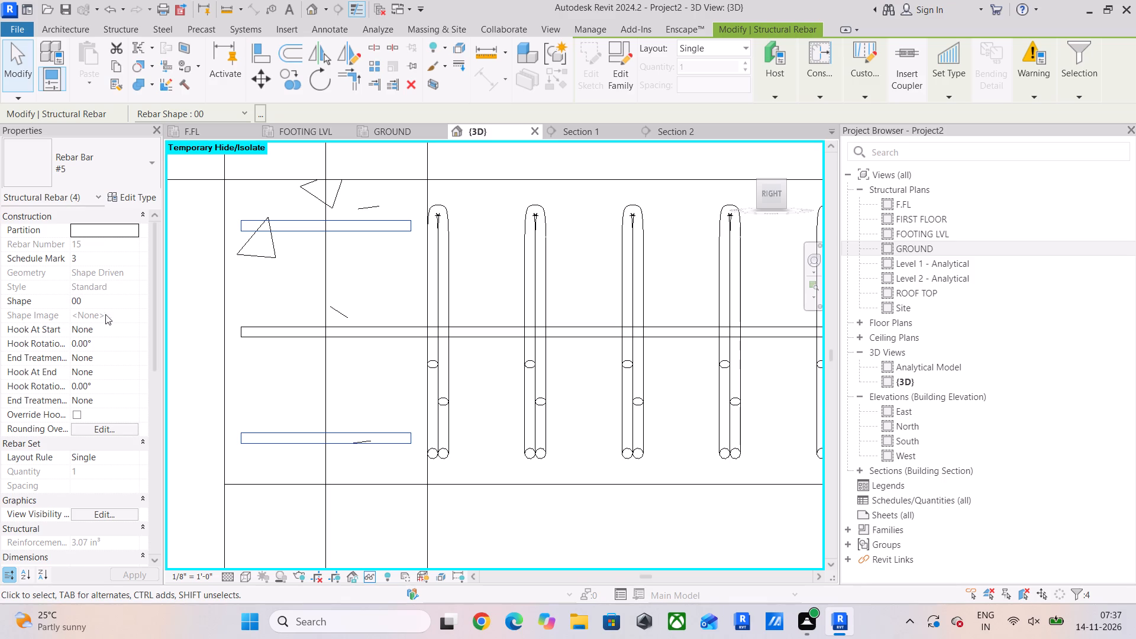
click(127, 330)
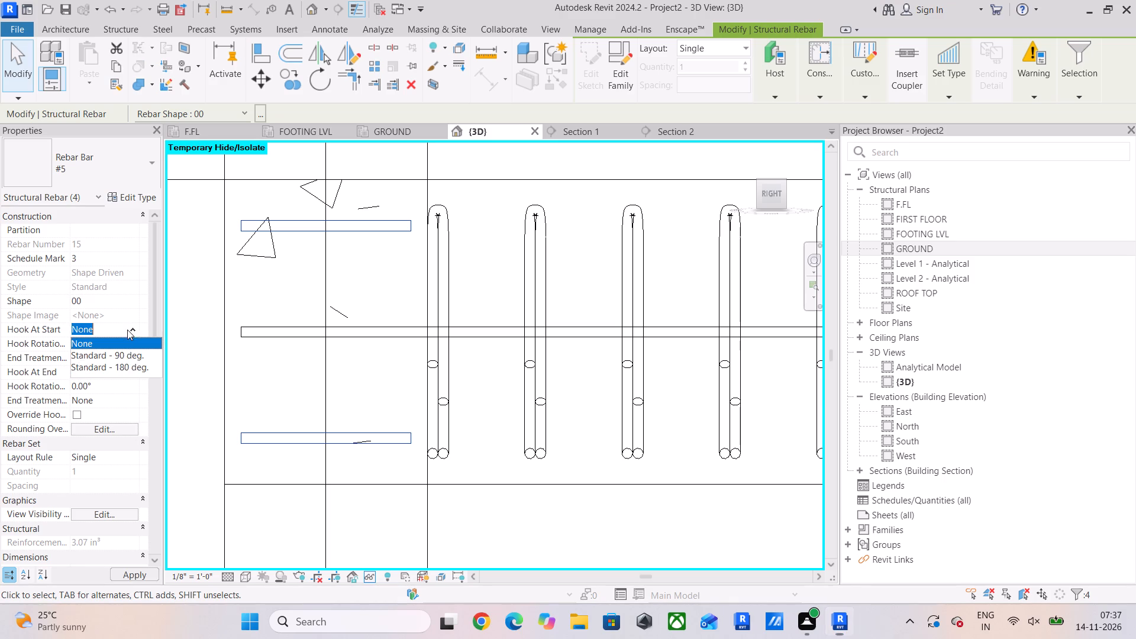
click(128, 346)
click(127, 333)
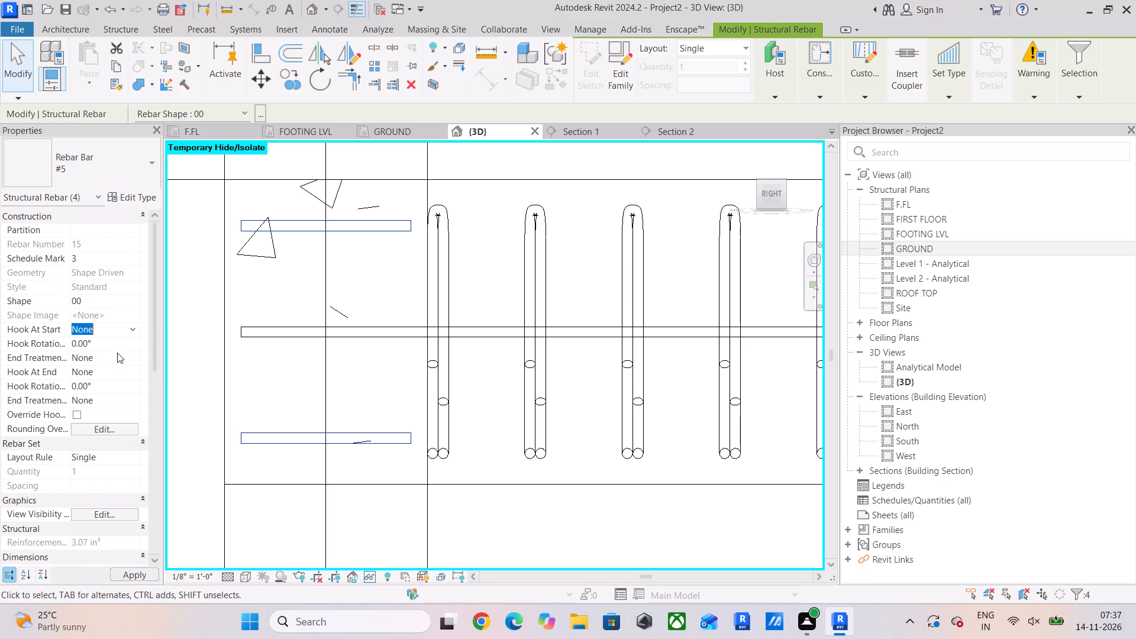
click(130, 330)
click(120, 354)
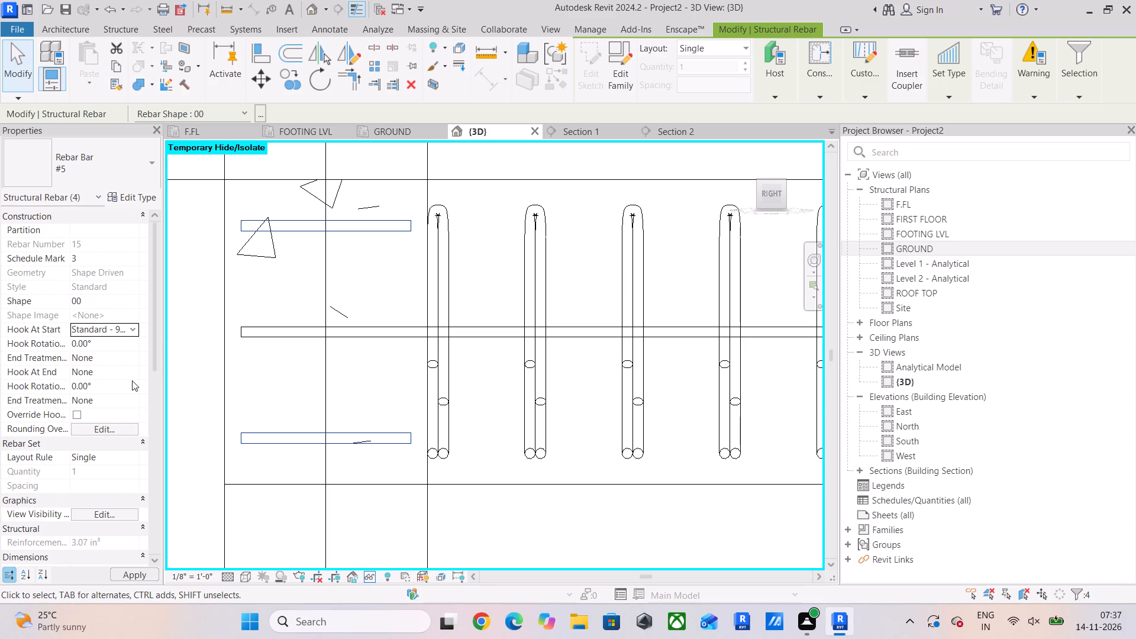
click(135, 372)
click(110, 396)
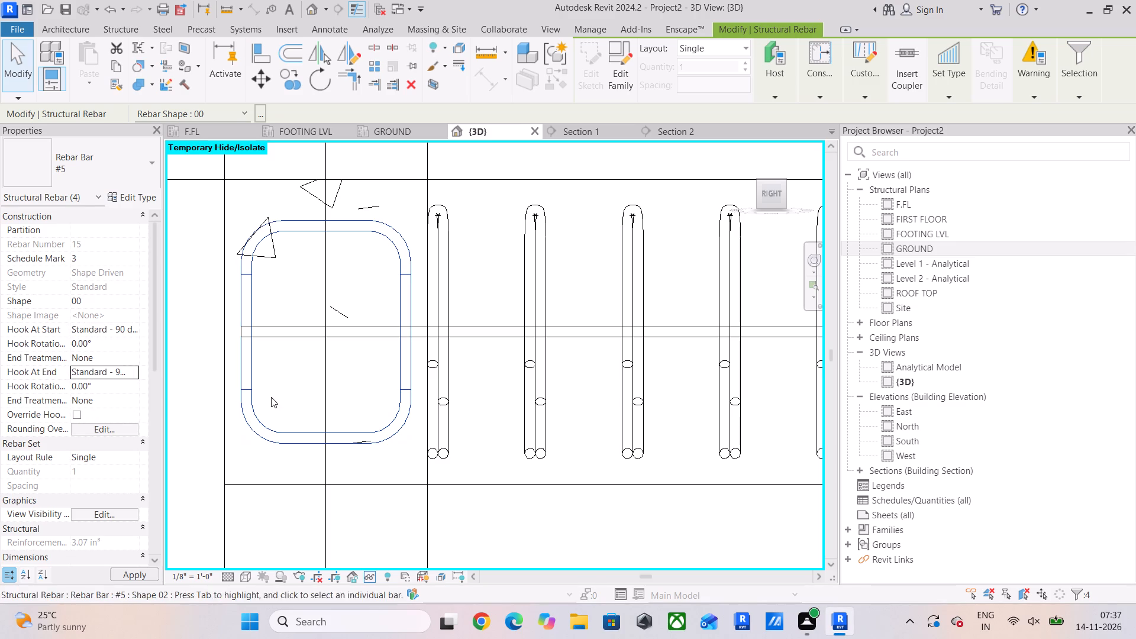
click(325, 305)
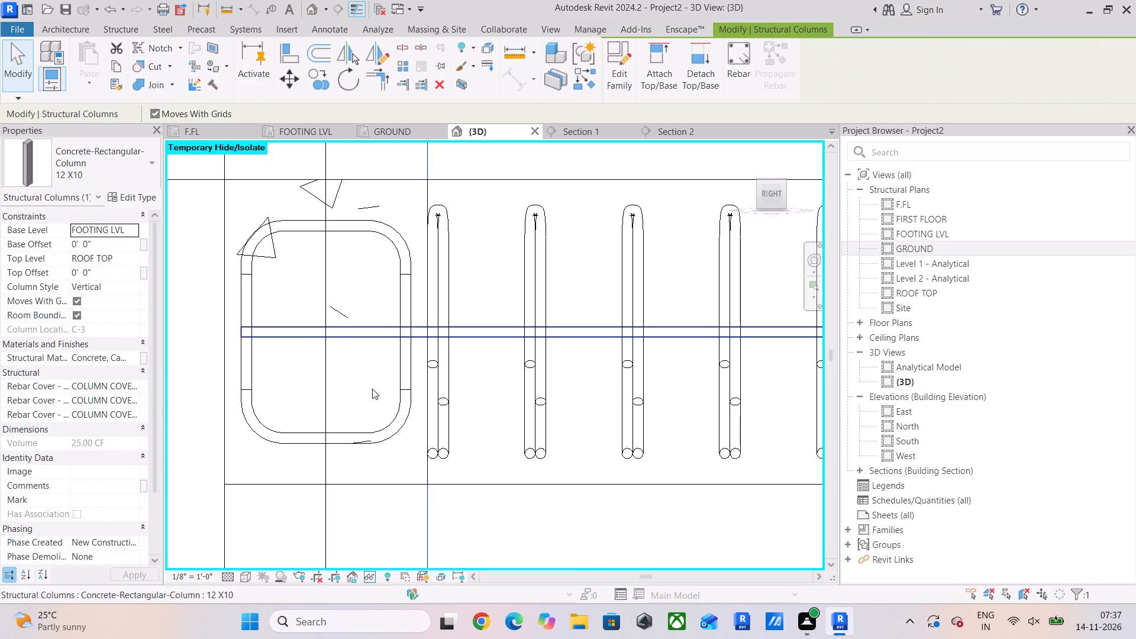
Set the Standard - 90 deg. hook length of the #5 rebar type to 4".
click(406, 390)
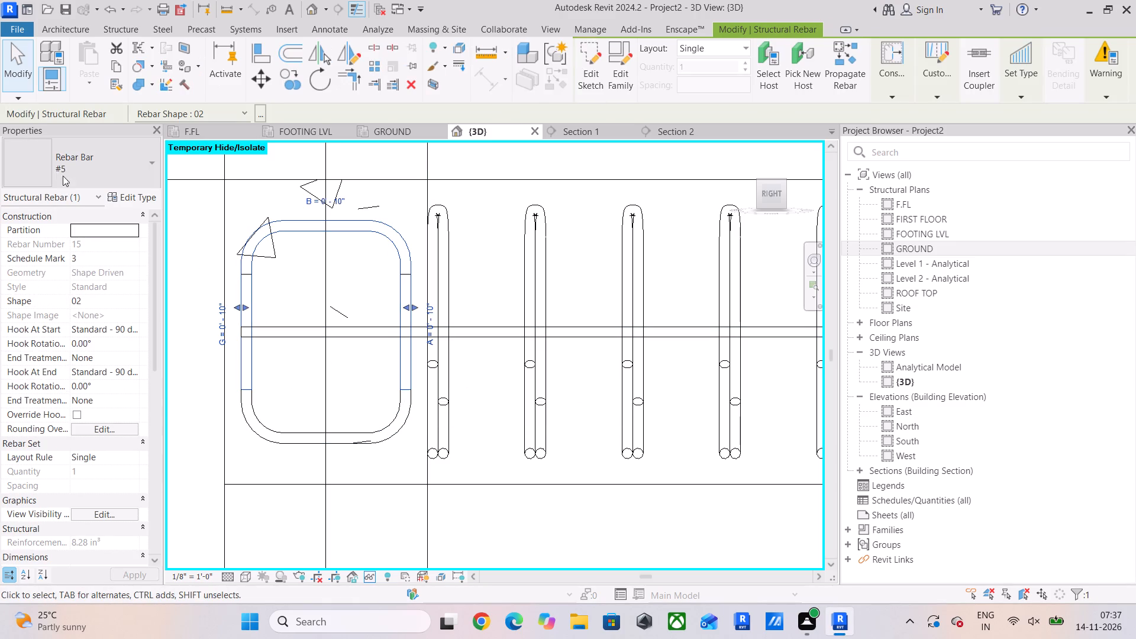
click(140, 198)
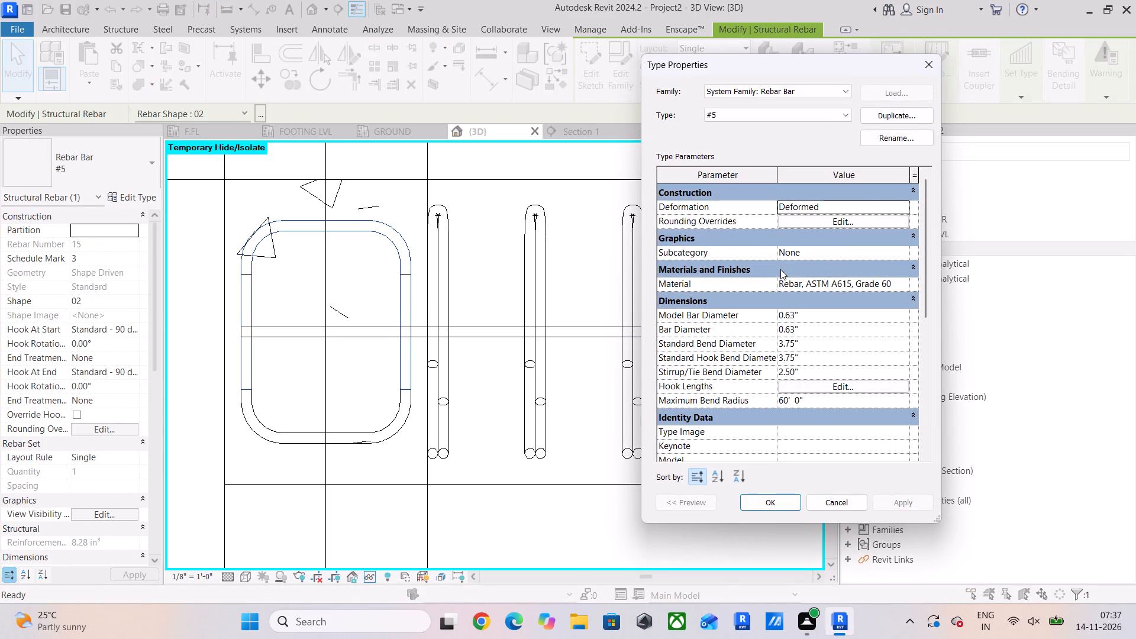
click(860, 218)
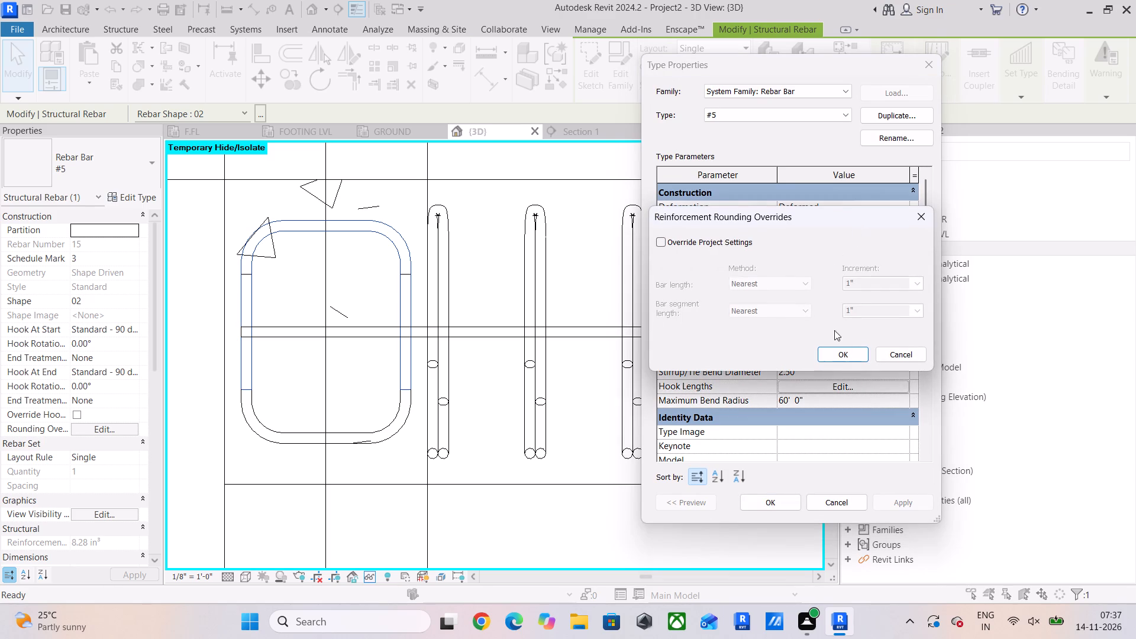
click(842, 356)
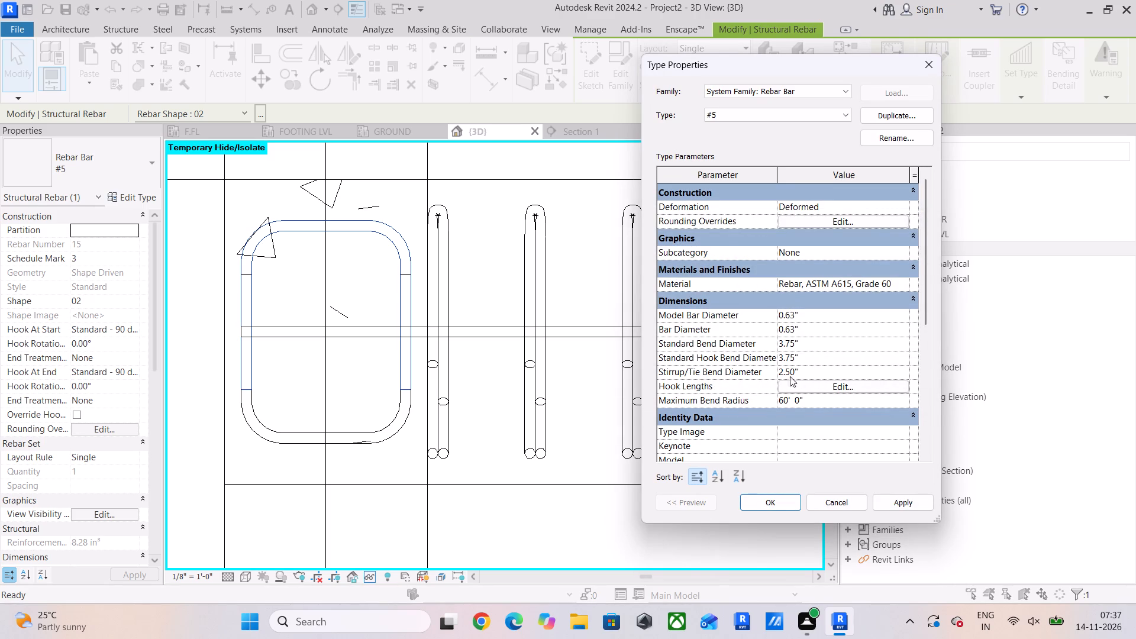
click(821, 391)
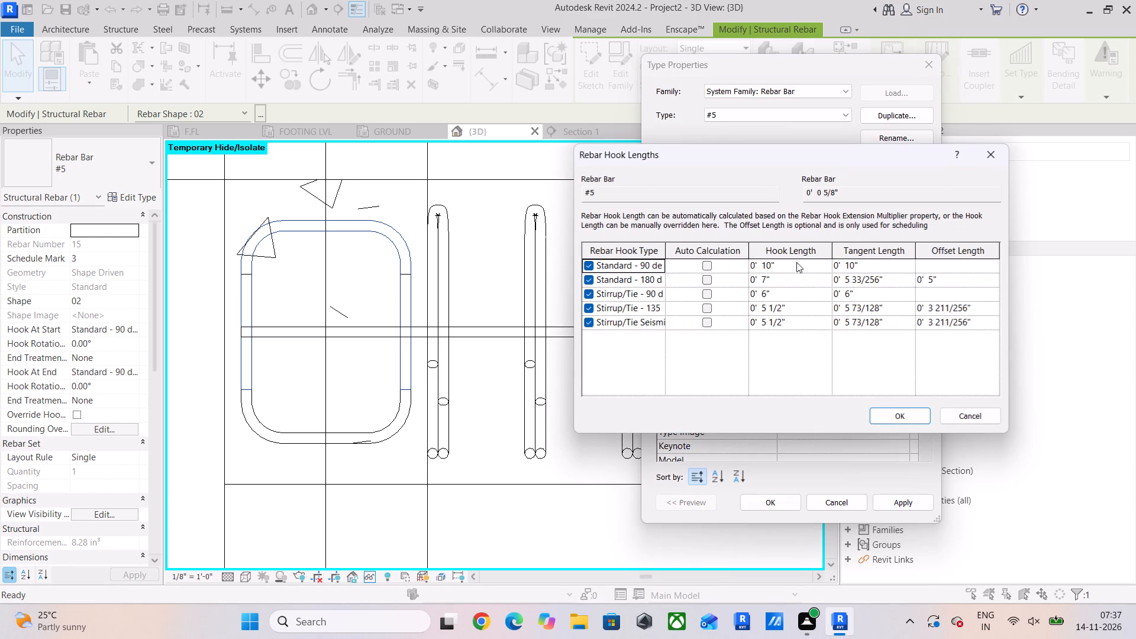
click(800, 265)
key(4)
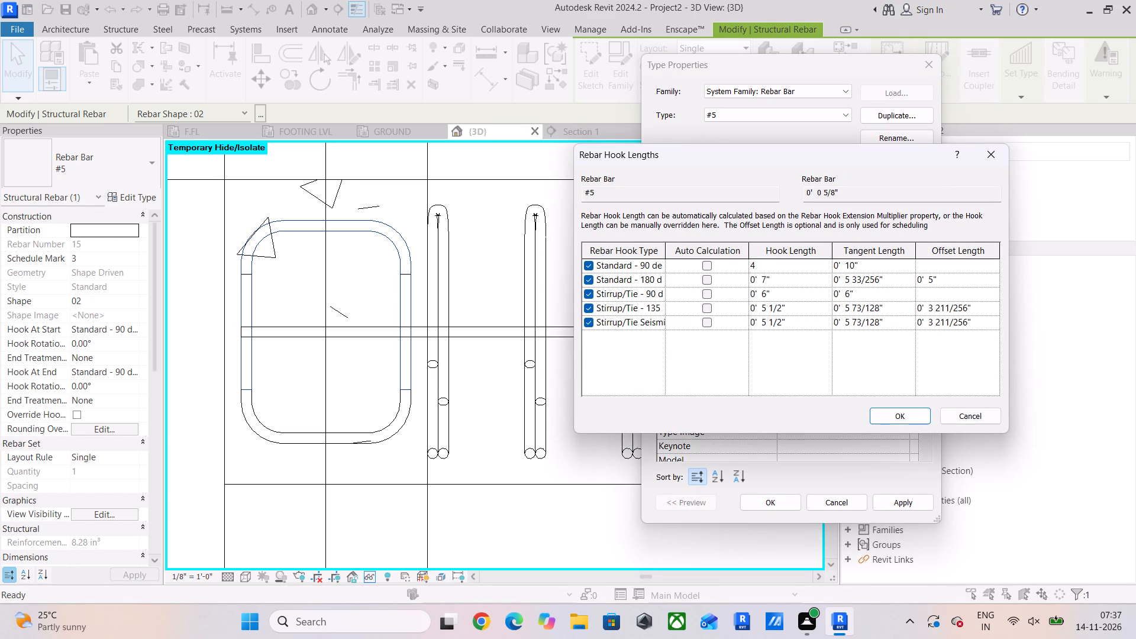
key(shift+quotedbl)
key(Return)
click(889, 417)
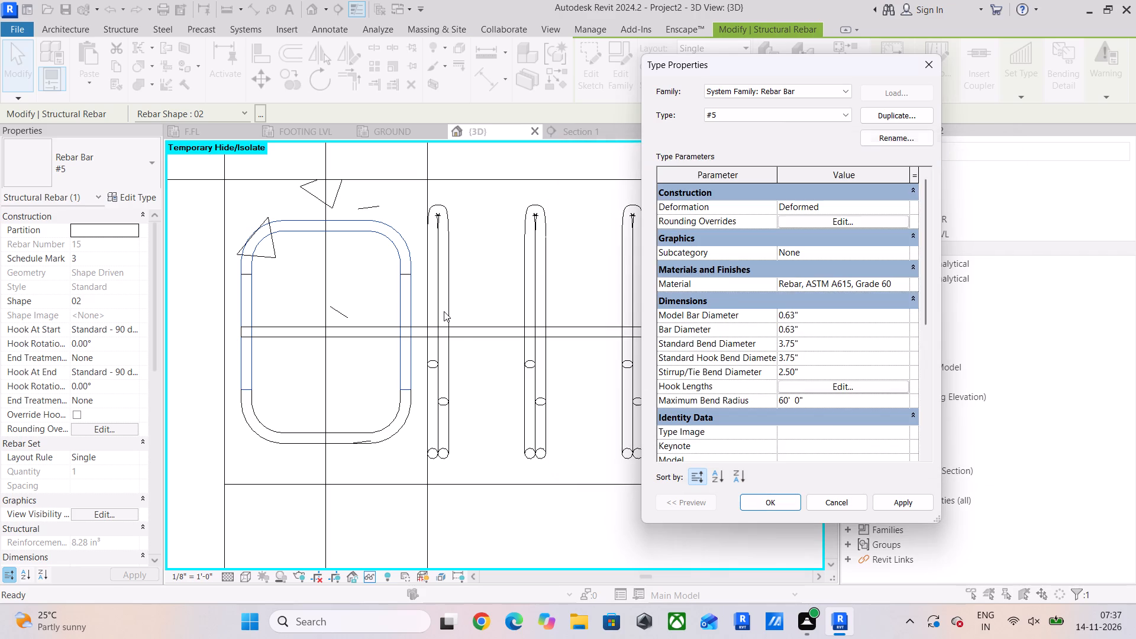
click(911, 499)
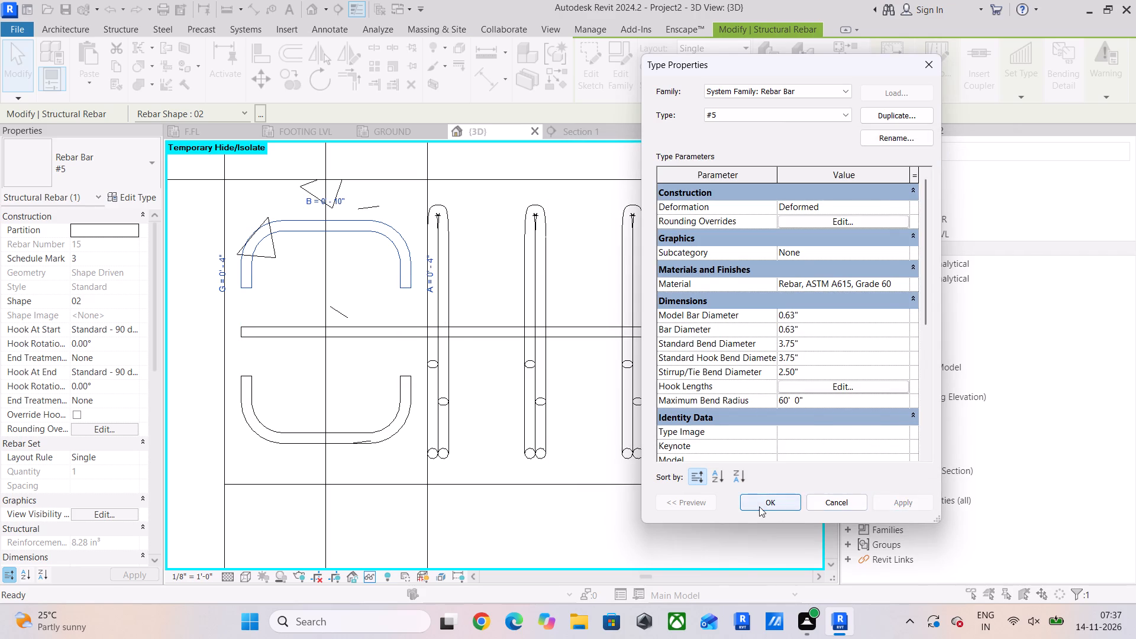
click(759, 506)
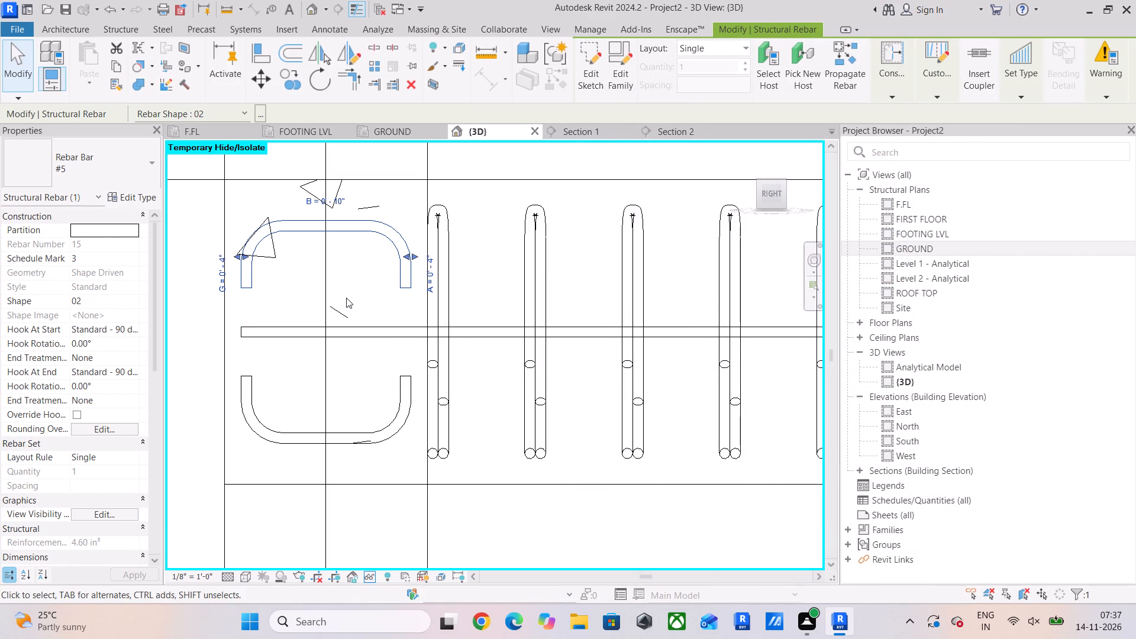
Extend the first short upper hooked bar at grid 3 by aligning its end with the middle bar's end at grid 2.
scroll(370, 289, down, 5)
middle_drag(406, 293, 273, 304)
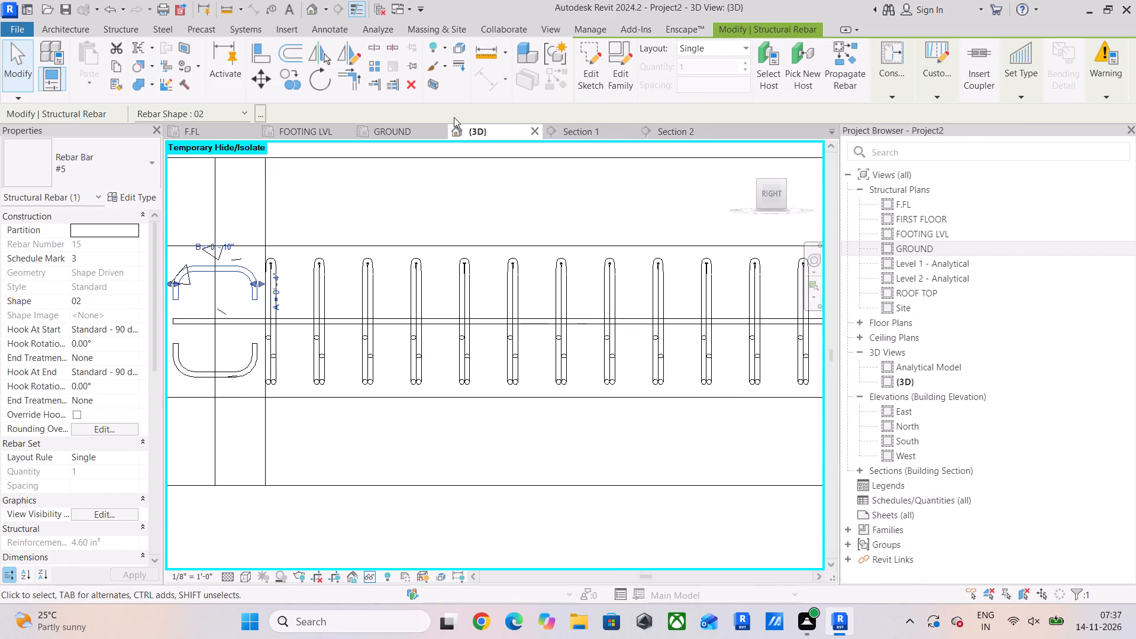
click(258, 56)
scroll(522, 270, down, 5)
middle_drag(547, 281, 393, 320)
scroll(642, 350, up, 16)
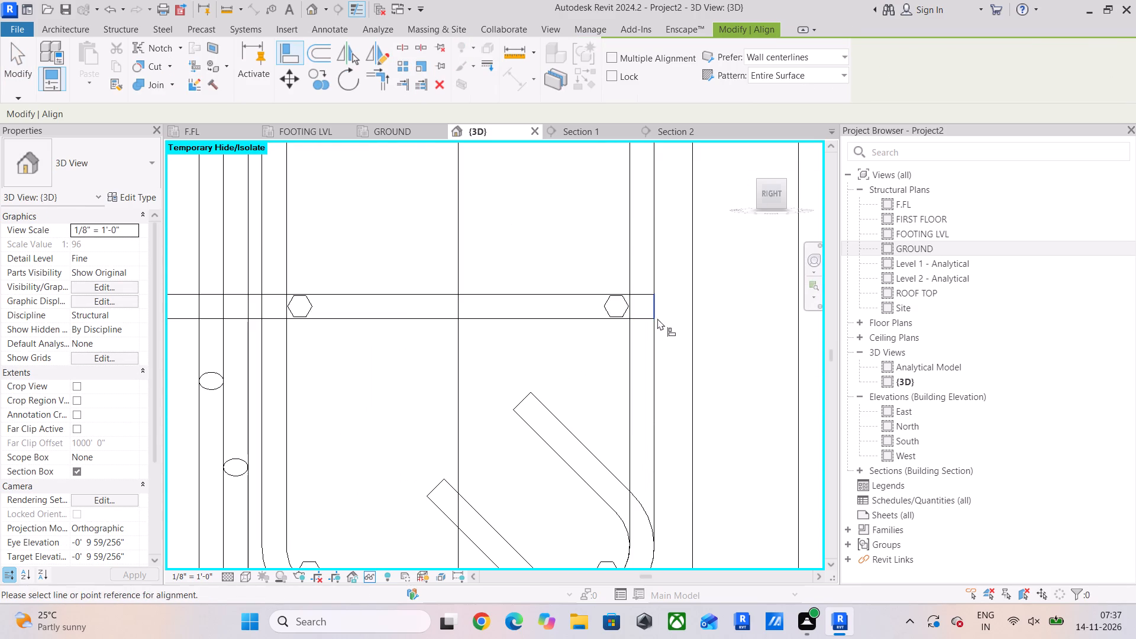
click(659, 313)
scroll(463, 318, down, 12)
middle_drag(457, 327, 695, 351)
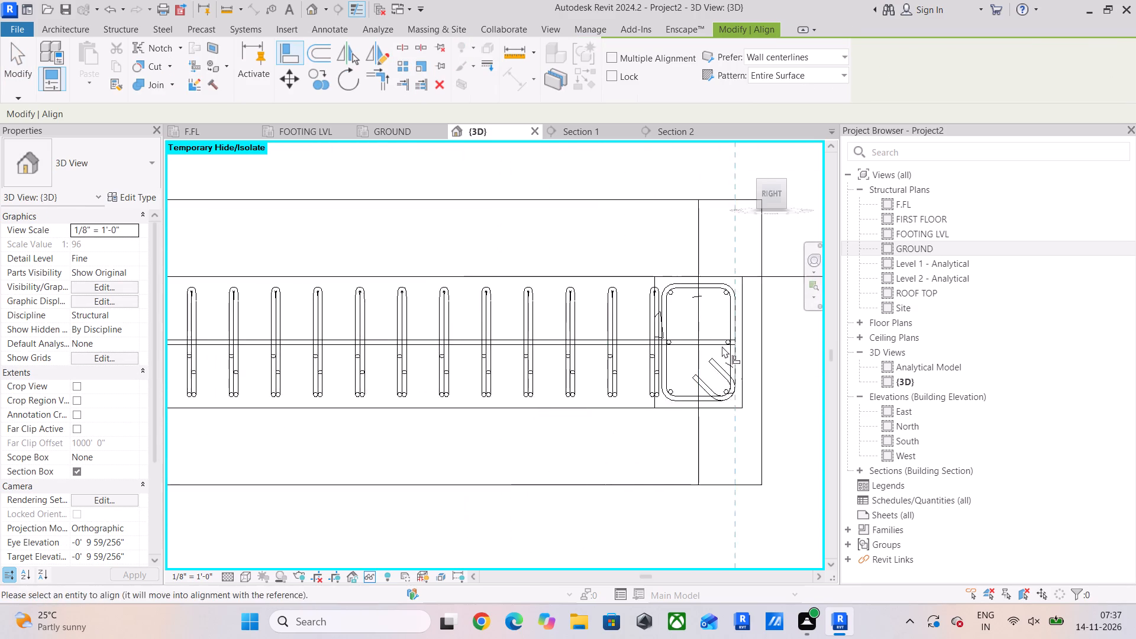
scroll(667, 353, down, 6)
scroll(391, 336, up, 5)
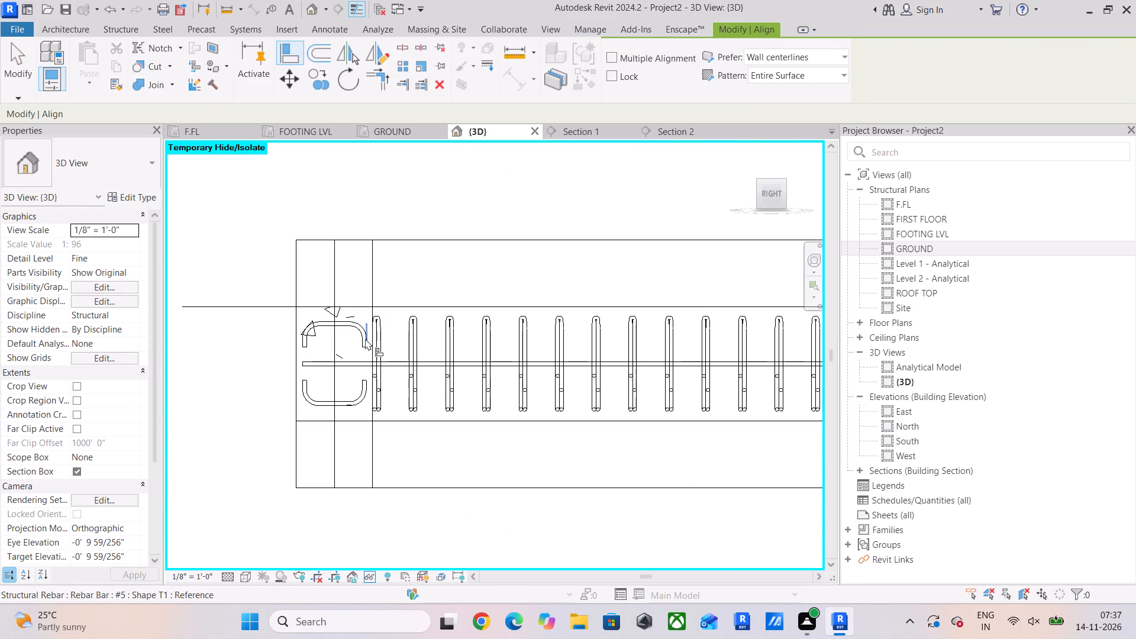
click(365, 338)
Extend the second short upper hooked bar at grid 3 by aligning its end with the crossing beam stirrup's outer side at grid 2.
scroll(435, 356, down, 5)
middle_drag(649, 365, 550, 377)
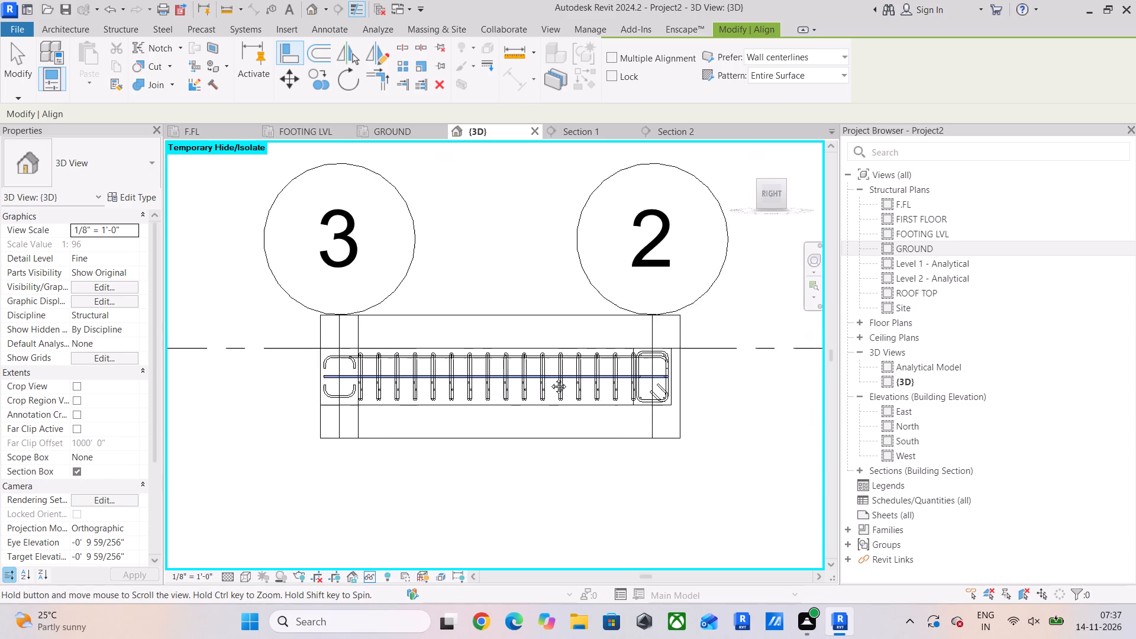
middle_drag(550, 377, 543, 377)
scroll(654, 362, up, 11)
drag(617, 372, 609, 374)
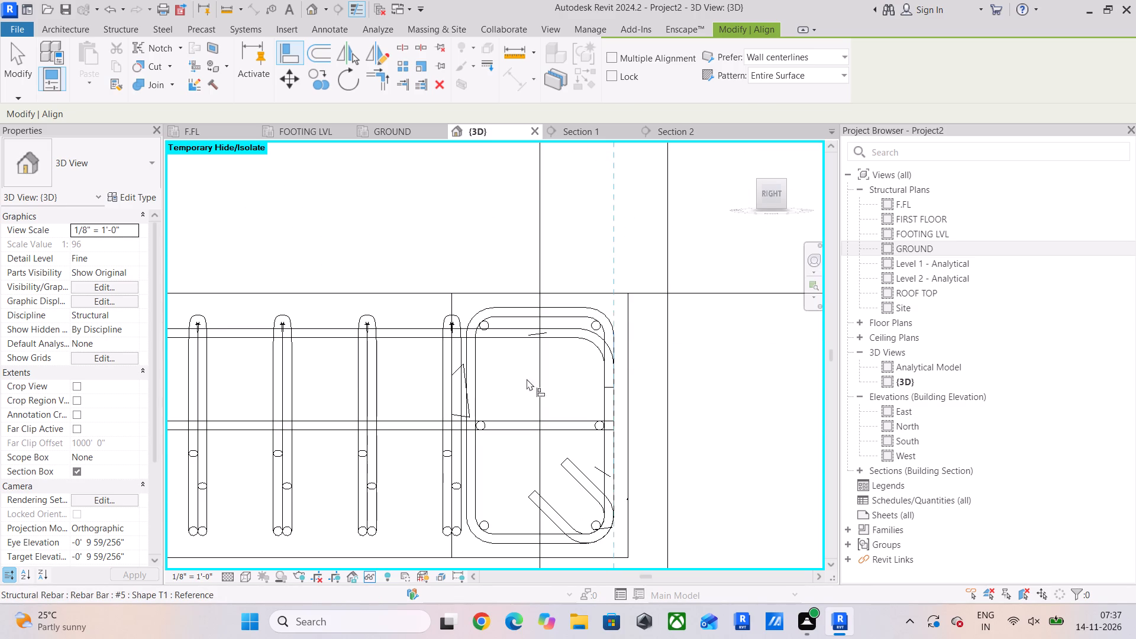
scroll(457, 378, down, 11)
middle_drag(457, 378, 656, 377)
scroll(335, 364, up, 5)
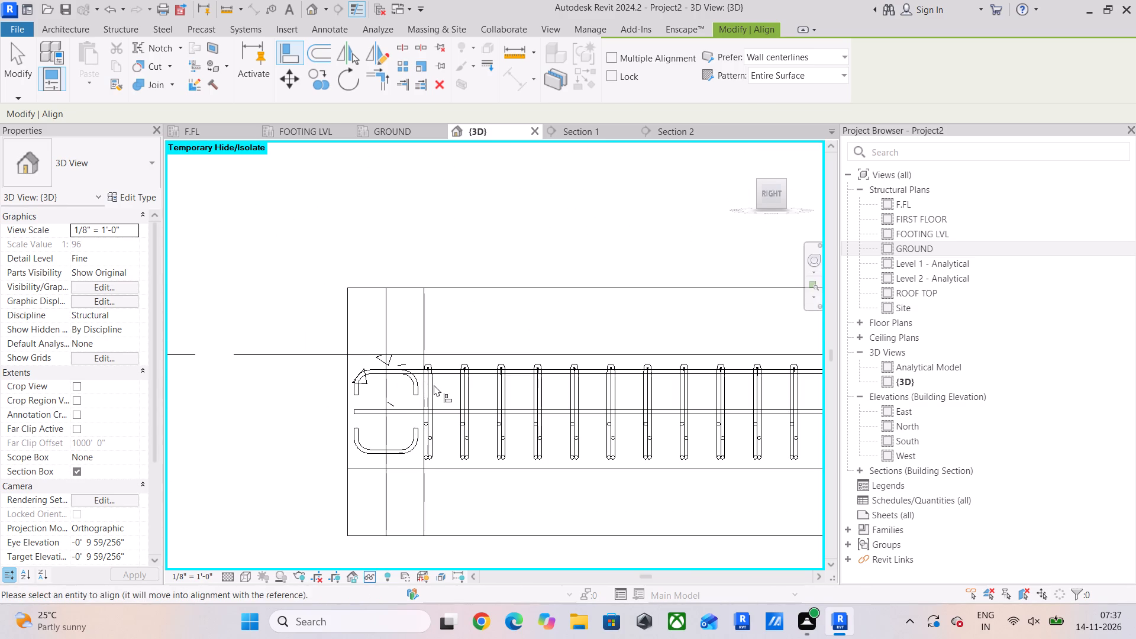
click(418, 389)
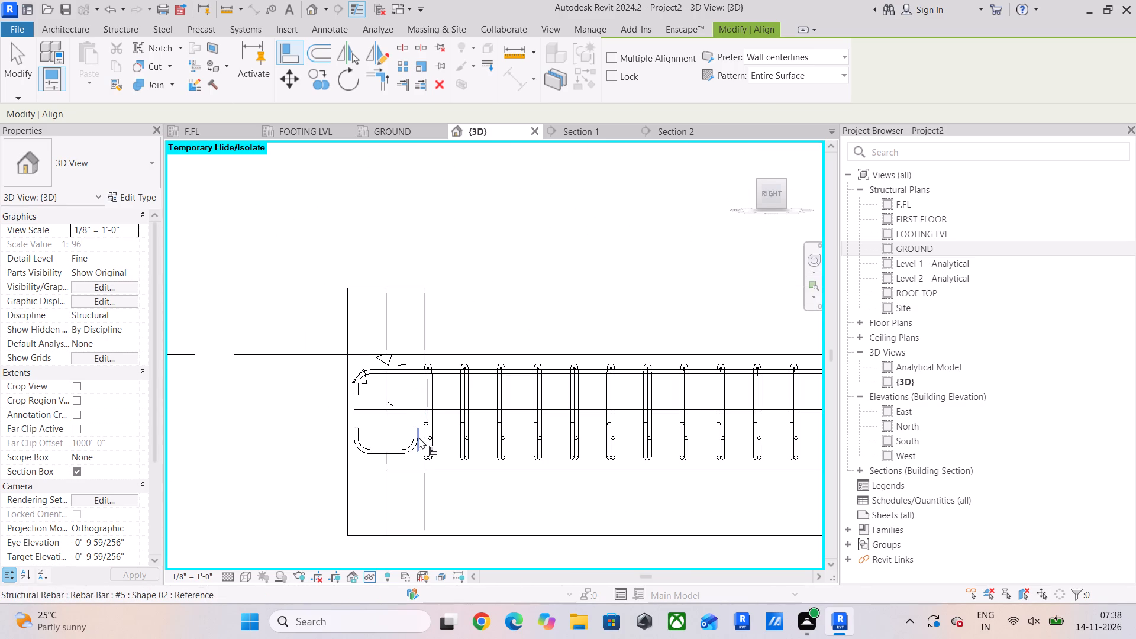
Extend the first short lower hooked bar at grid 3 by aligning its end with the crossing stirrup's outer side at grid 2.
scroll(635, 404, down, 5)
middle_drag(685, 398, 552, 406)
scroll(761, 405, up, 6)
scroll(659, 396, up, 5)
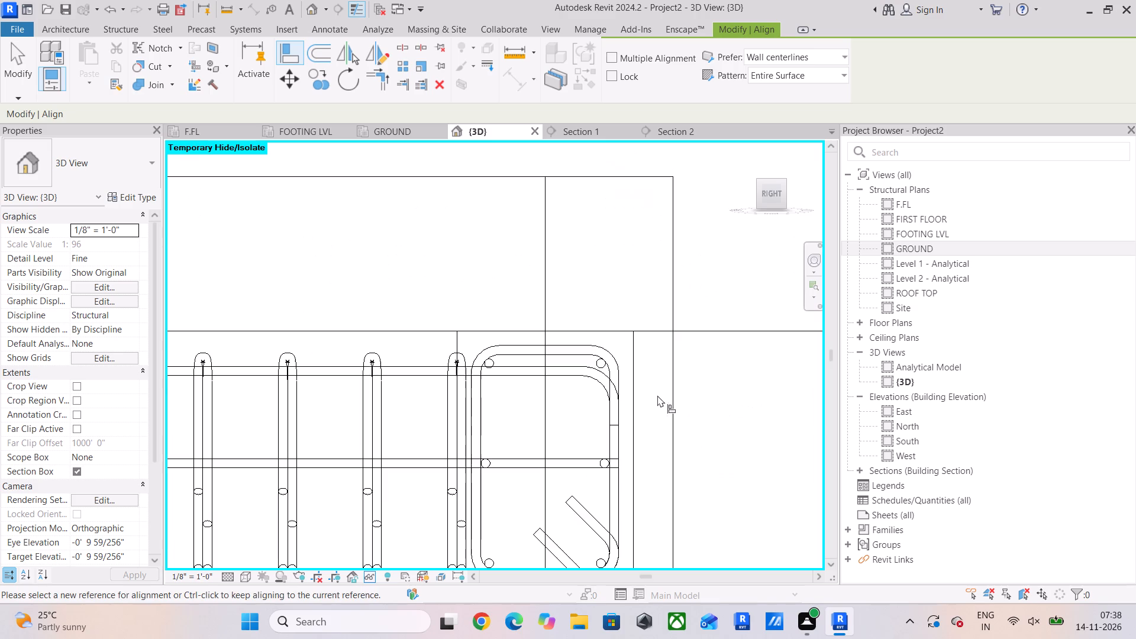
click(625, 408)
scroll(477, 419, down, 7)
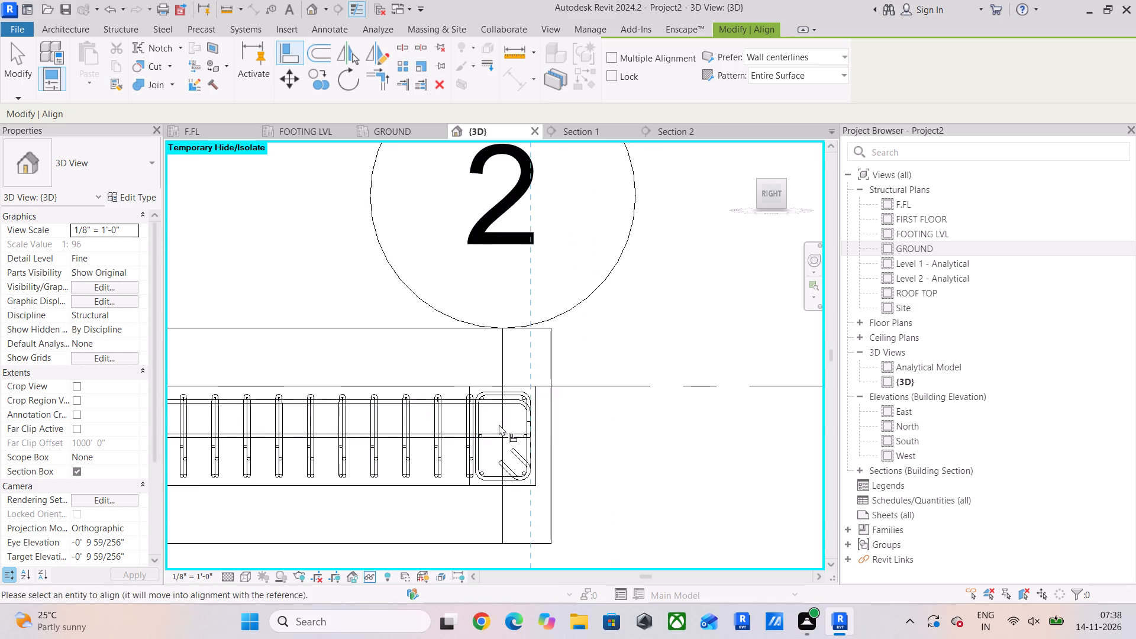
middle_drag(554, 425, 735, 392)
scroll(531, 435, down, 5)
scroll(357, 437, up, 5)
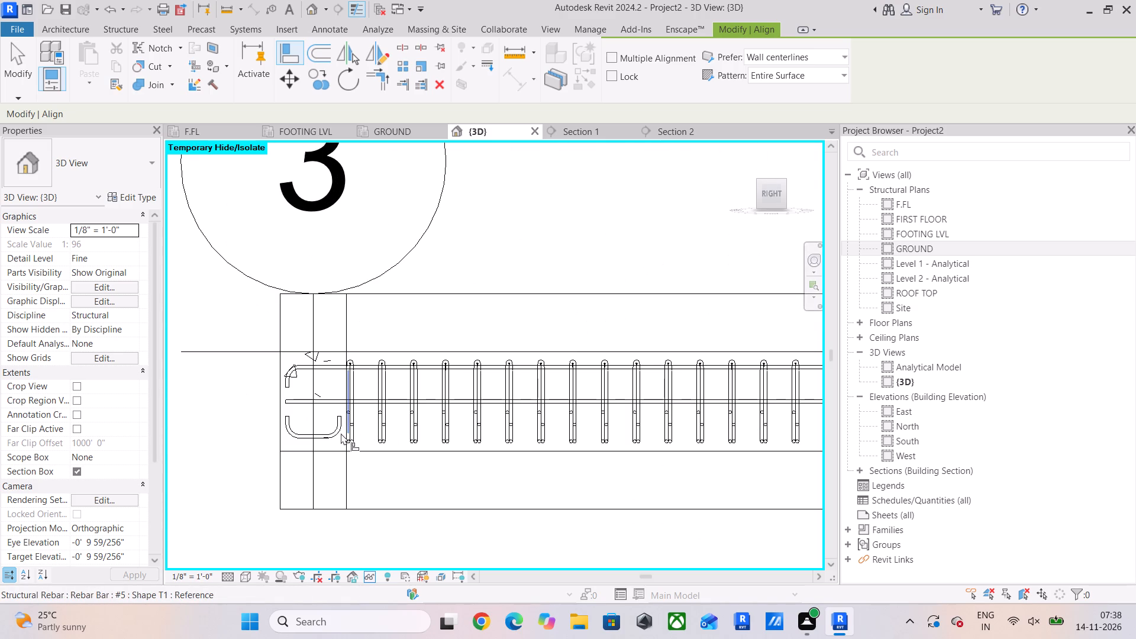
click(341, 430)
Extend the second short lower hooked bar at grid 3 to the same stirrup side at grid 2 and finish aligning.
scroll(660, 433, down, 5)
middle_drag(679, 429, 586, 436)
scroll(663, 443, up, 7)
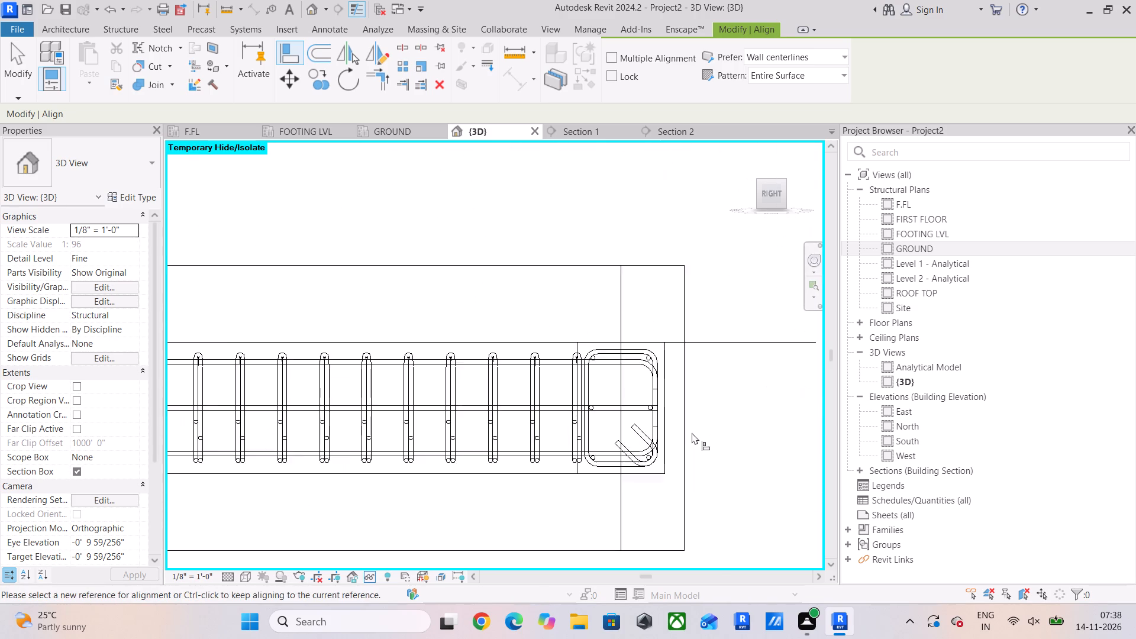
scroll(685, 434, up, 5)
click(634, 439)
scroll(502, 447, down, 8)
middle_drag(527, 451, 716, 451)
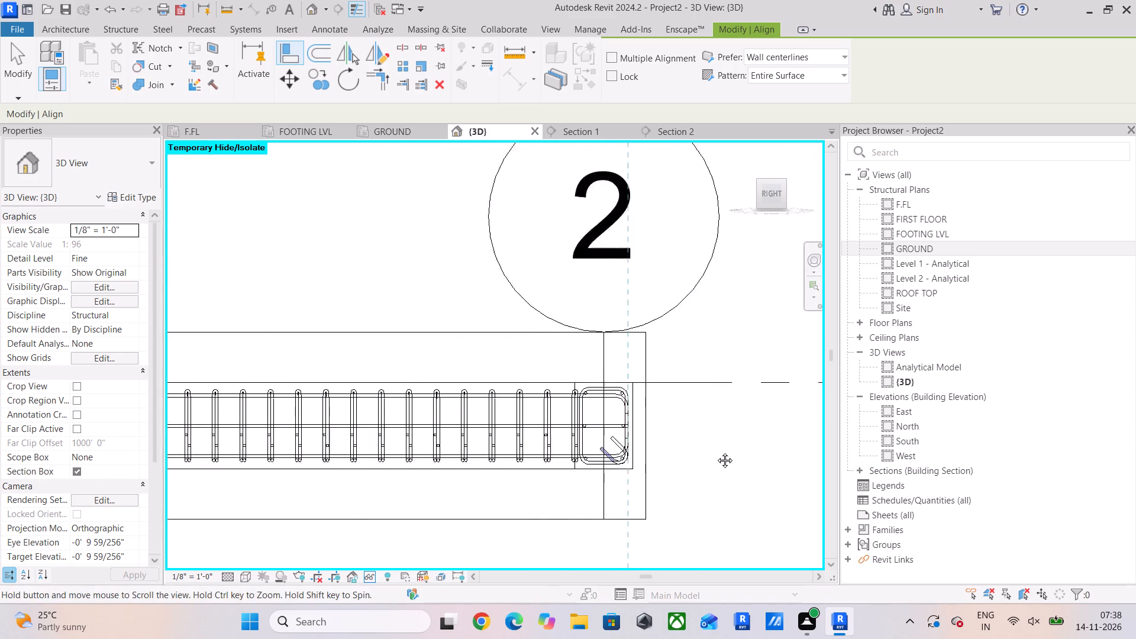
middle_drag(716, 451, 812, 448)
scroll(338, 453, up, 6)
click(379, 433)
scroll(458, 431, down, 5)
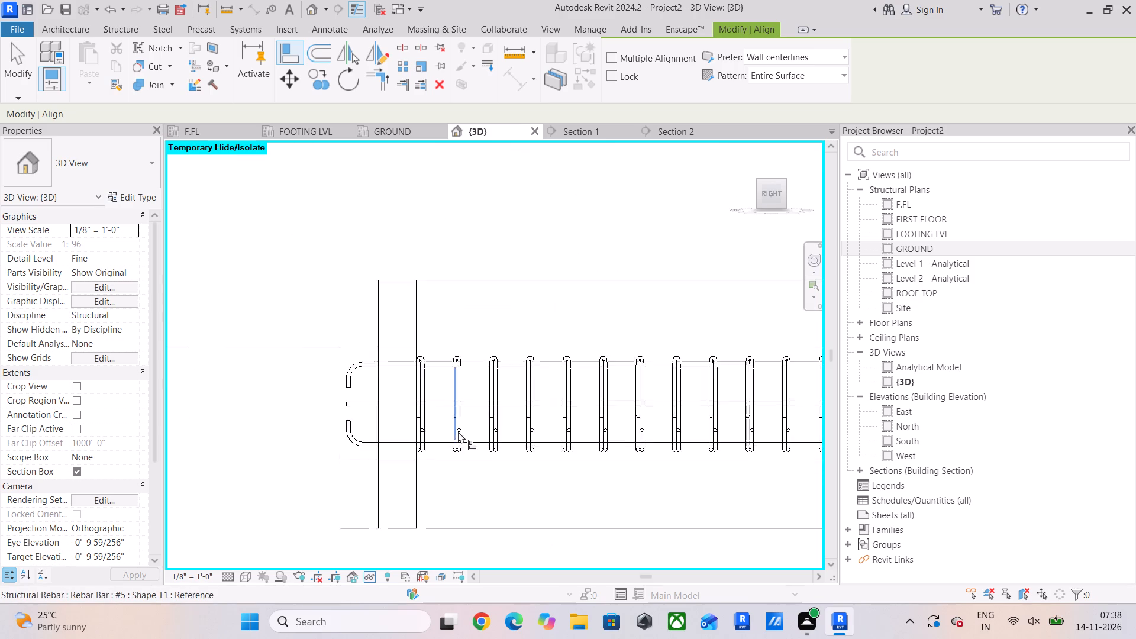
scroll(337, 389, up, 6)
key(Escape)
key(Escape)
key(Escape)
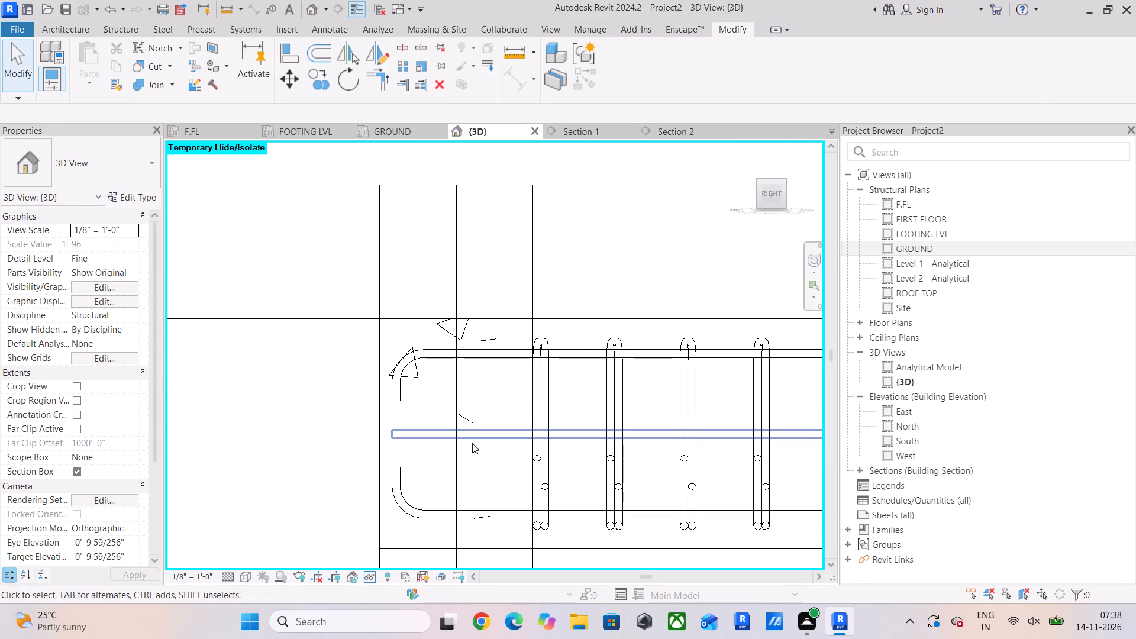
Examine the upper and lower hooked bars of the ground beam at their grid 3 and grid 2 ends.
click(472, 443)
click(430, 355)
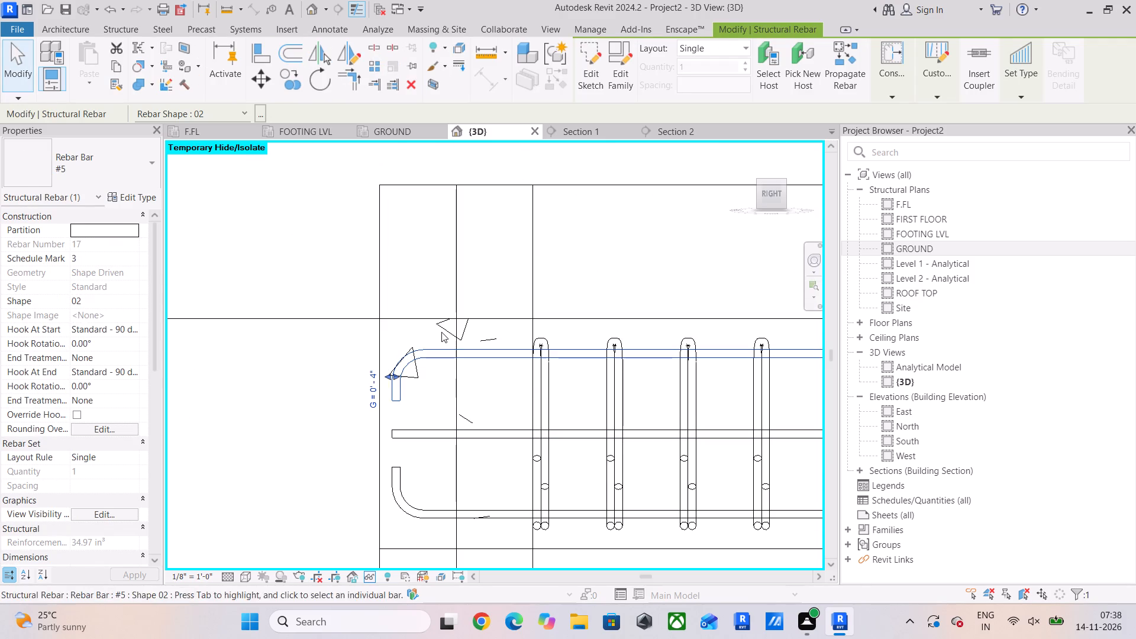
click(441, 332)
drag(441, 331, 422, 382)
key(Escape)
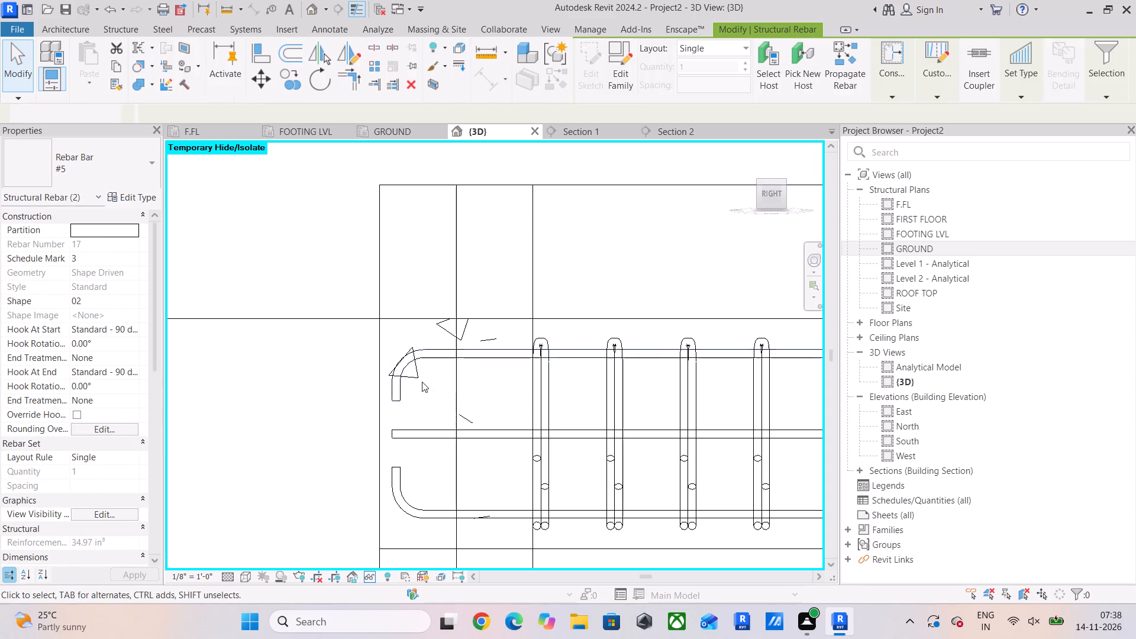
drag(428, 480, 417, 528)
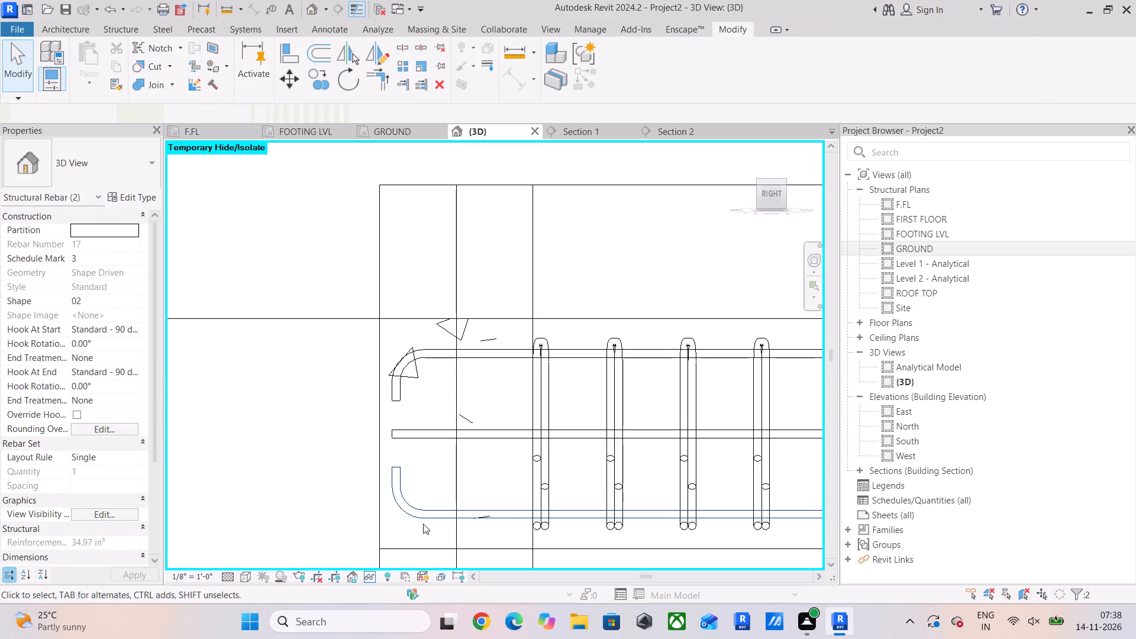
key(Escape)
scroll(469, 447, down, 6)
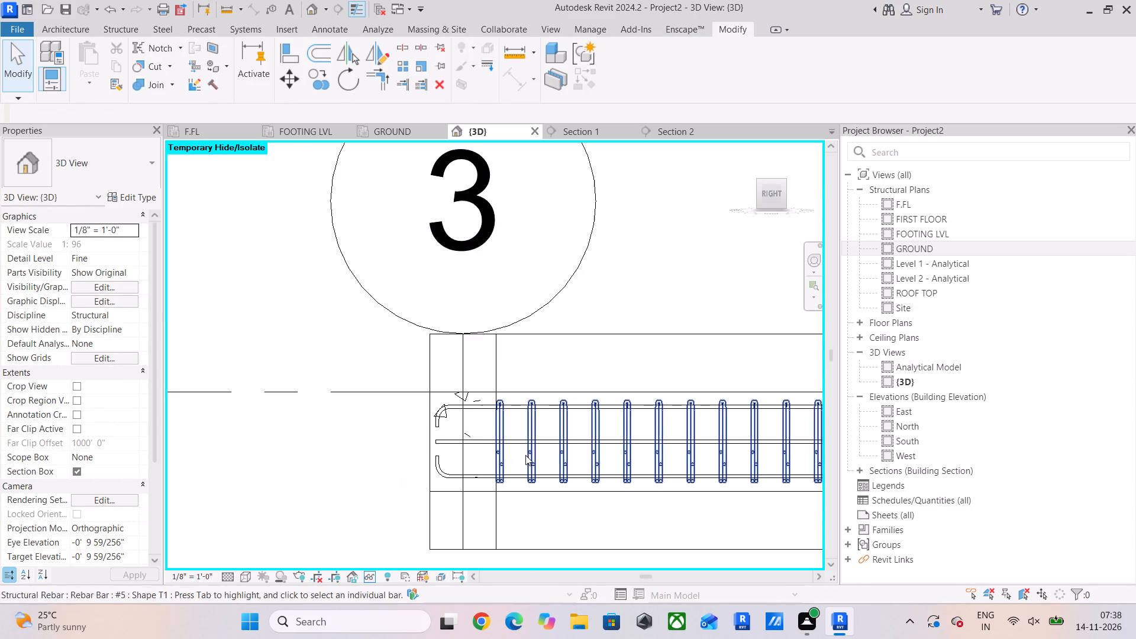
middle_drag(525, 455, 463, 443)
scroll(485, 437, down, 4)
middle_drag(532, 437, 421, 446)
scroll(696, 425, up, 4)
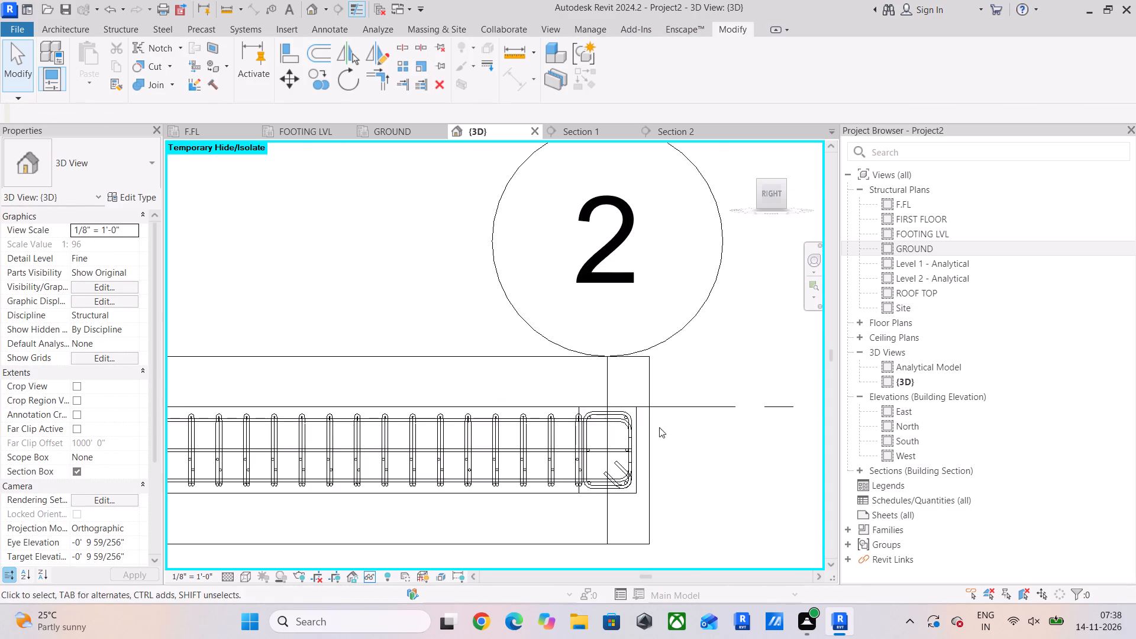
scroll(565, 434, up, 6)
scroll(565, 434, down, 5)
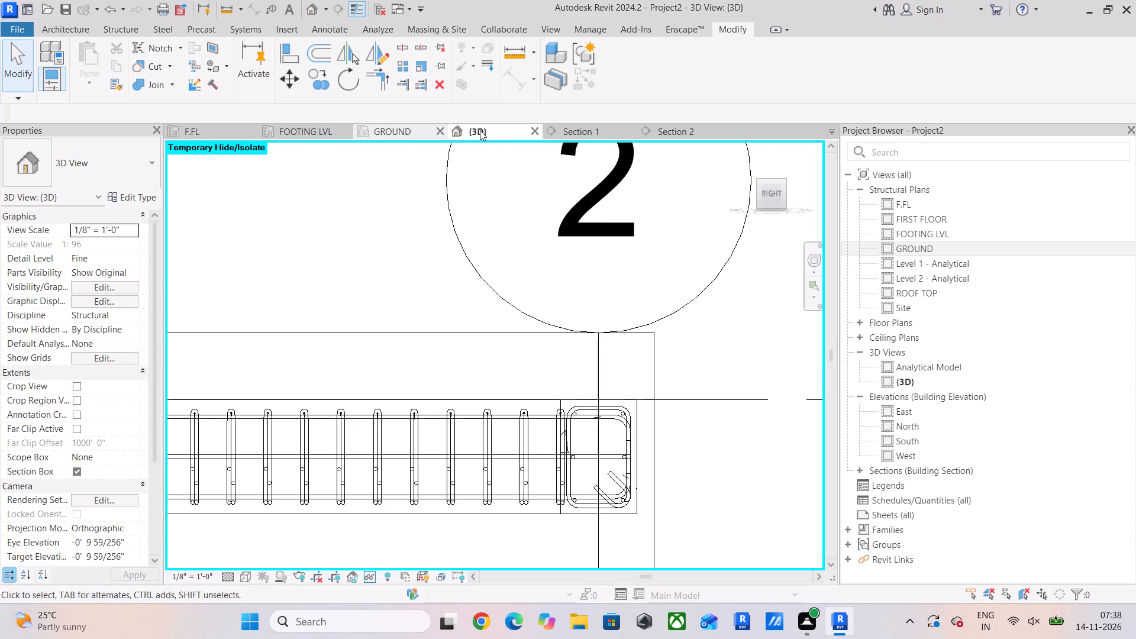
click(383, 216)
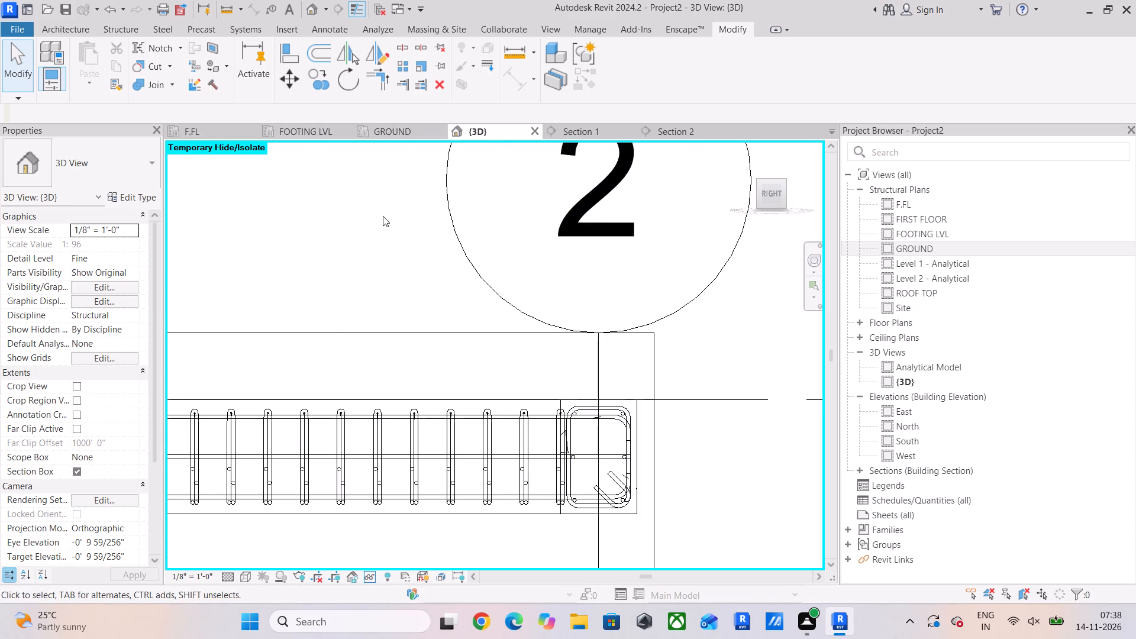
Change the 3D view's visual style to Shaded, dismissing the save reminder without saving.
click(250, 576)
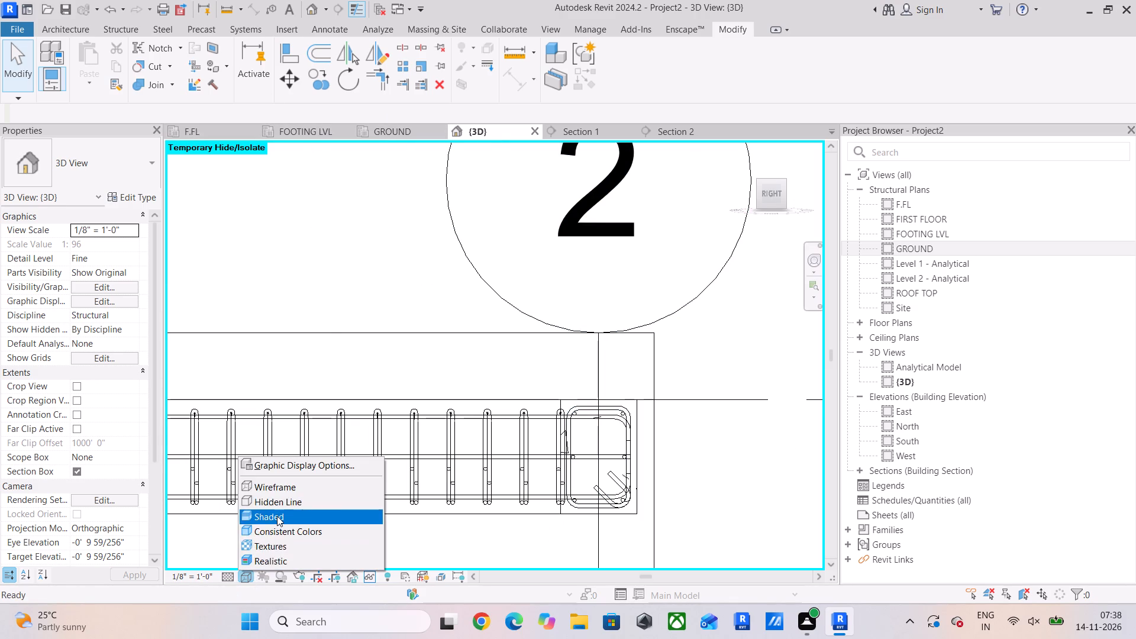
click(277, 516)
click(682, 188)
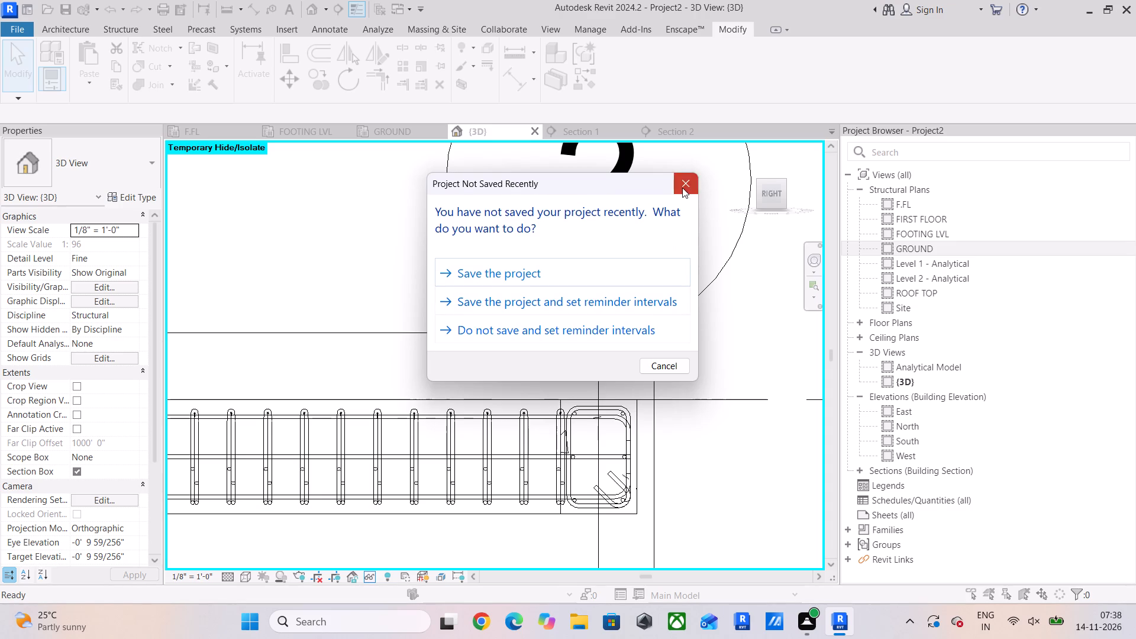
Turn off the 3D view's section box.
scroll(368, 372, down, 4)
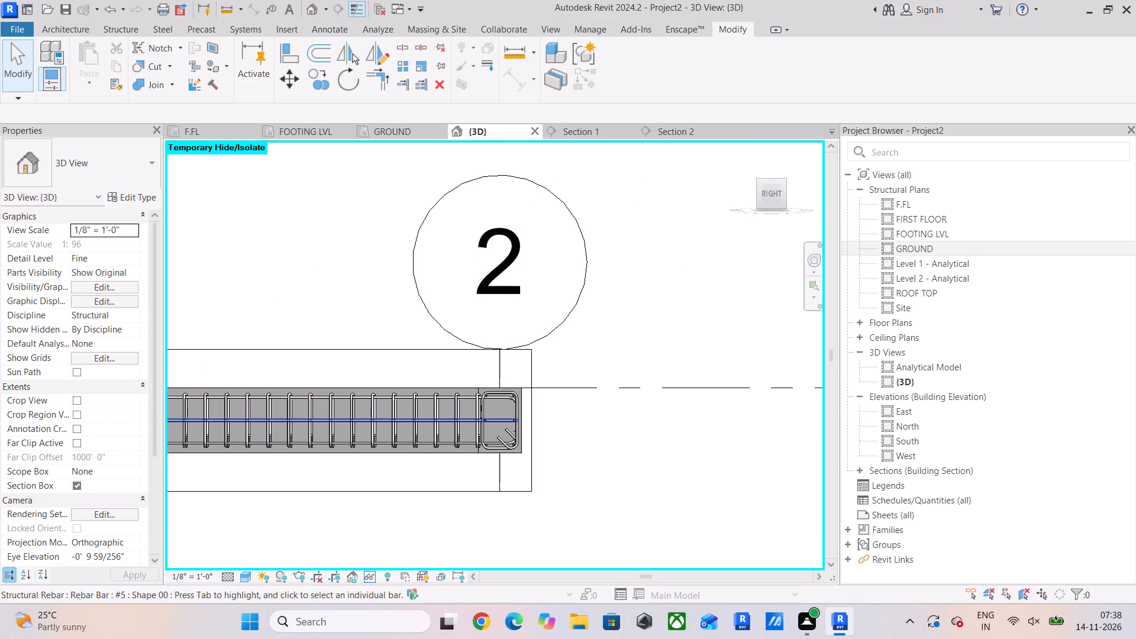
click(78, 486)
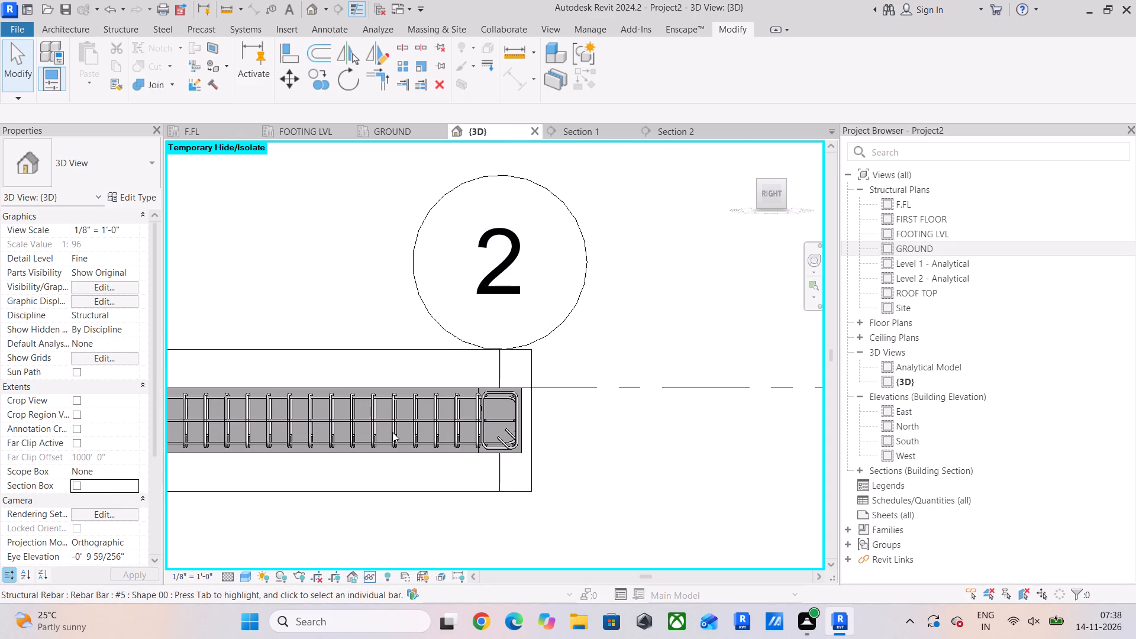
Propagate the short 10" ground beam's rebar, aligned by host, to its collinear neighbour and two beams of the nearer parallel row.
scroll(394, 430, down, 6)
shift+middle_drag(414, 463, 461, 524)
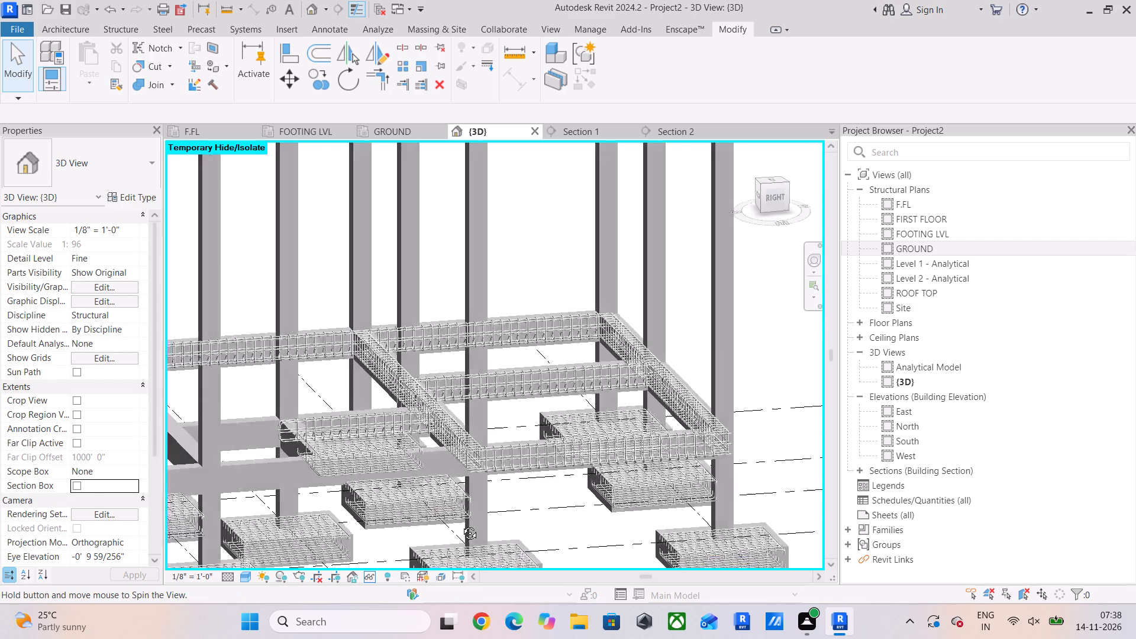
shift+middle_drag(461, 524, 466, 516)
scroll(291, 444, up, 5)
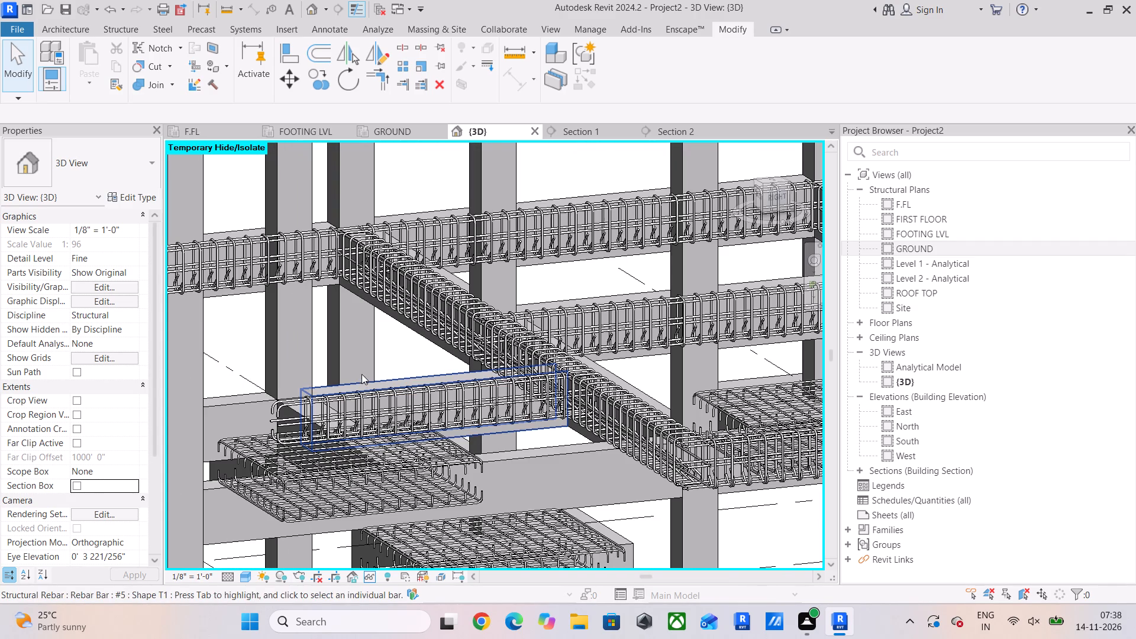
click(376, 381)
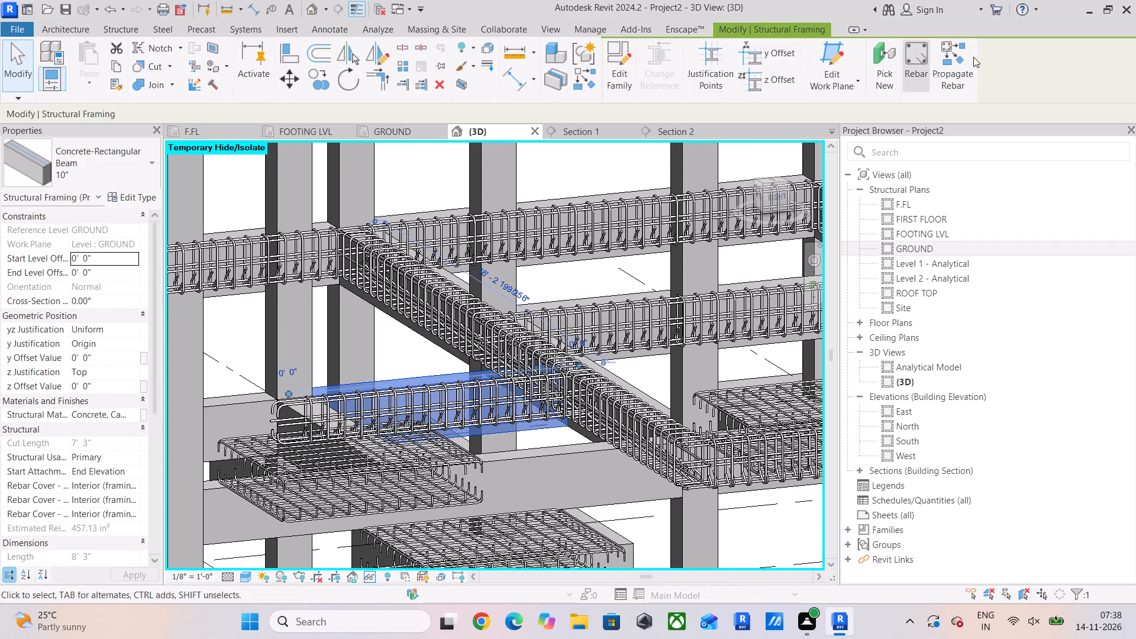
click(962, 60)
middle_drag(530, 317, 730, 255)
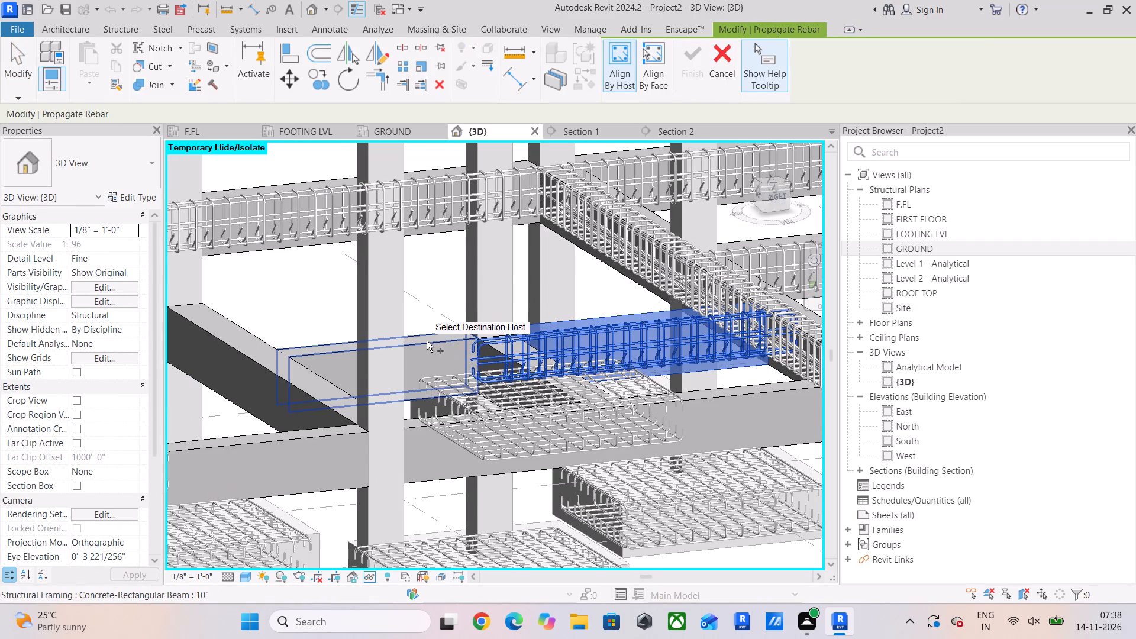
click(427, 341)
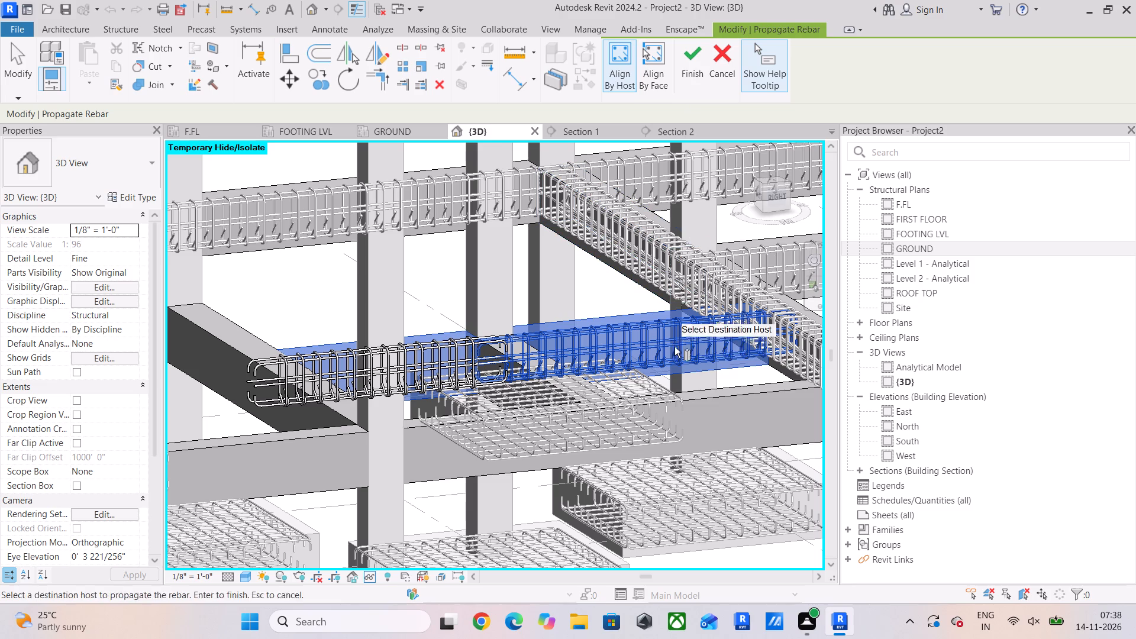
click(732, 399)
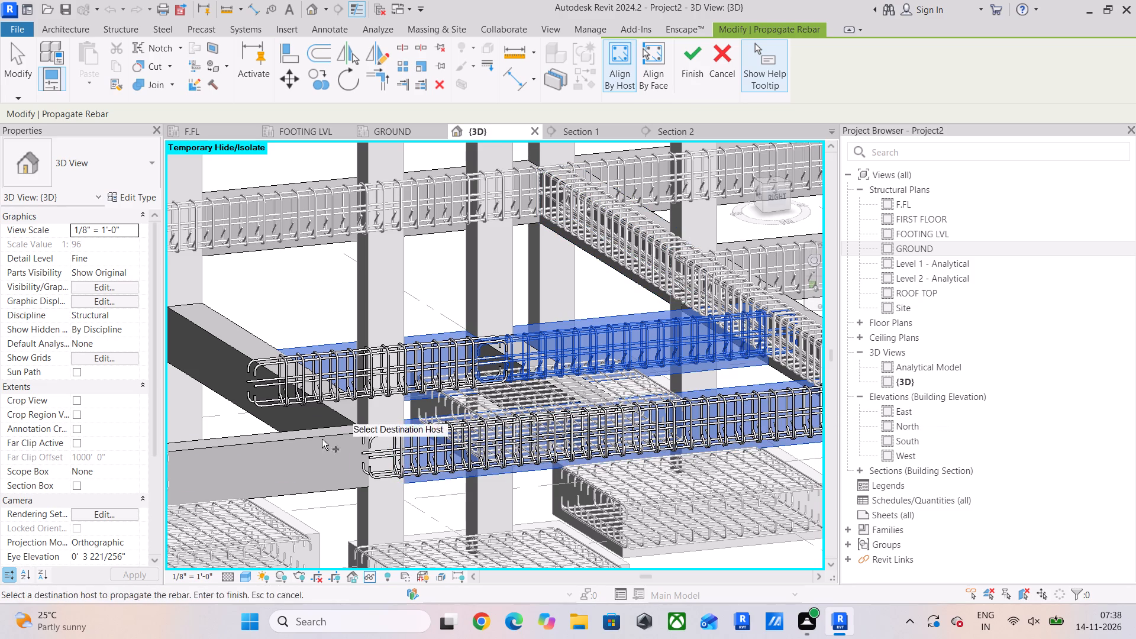
click(243, 446)
Add the near row's last beam and the cross beam at its end corner as rebar propagation destinations.
scroll(238, 448, up, 1)
middle_drag(238, 448, 411, 450)
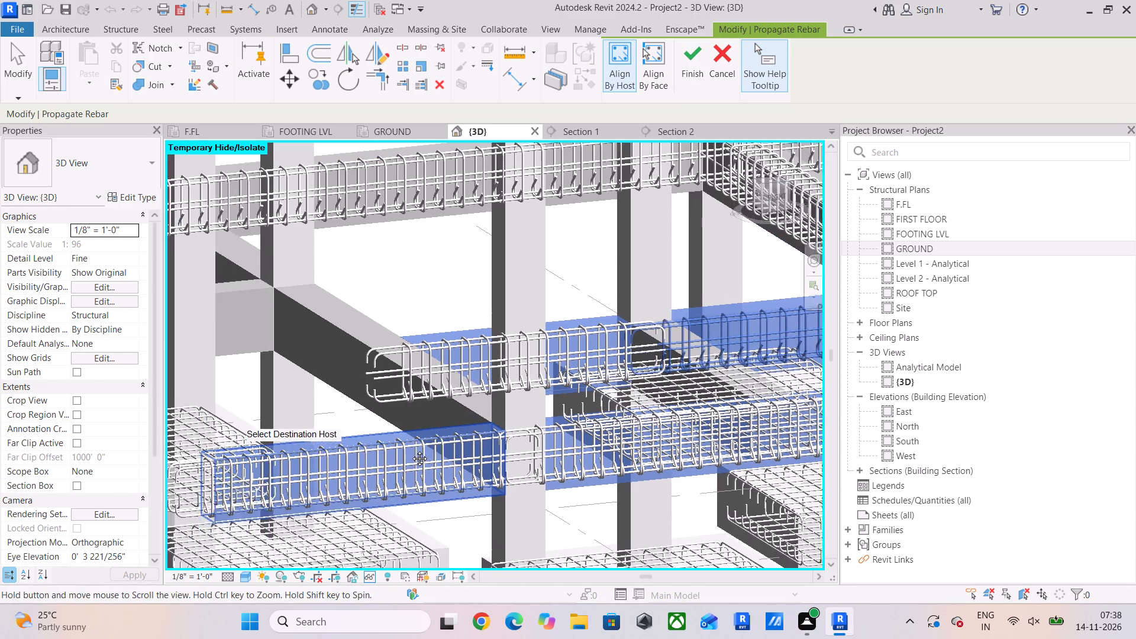
middle_drag(411, 450, 453, 450)
scroll(236, 479, up, 4)
scroll(223, 470, down, 5)
middle_drag(230, 468, 611, 467)
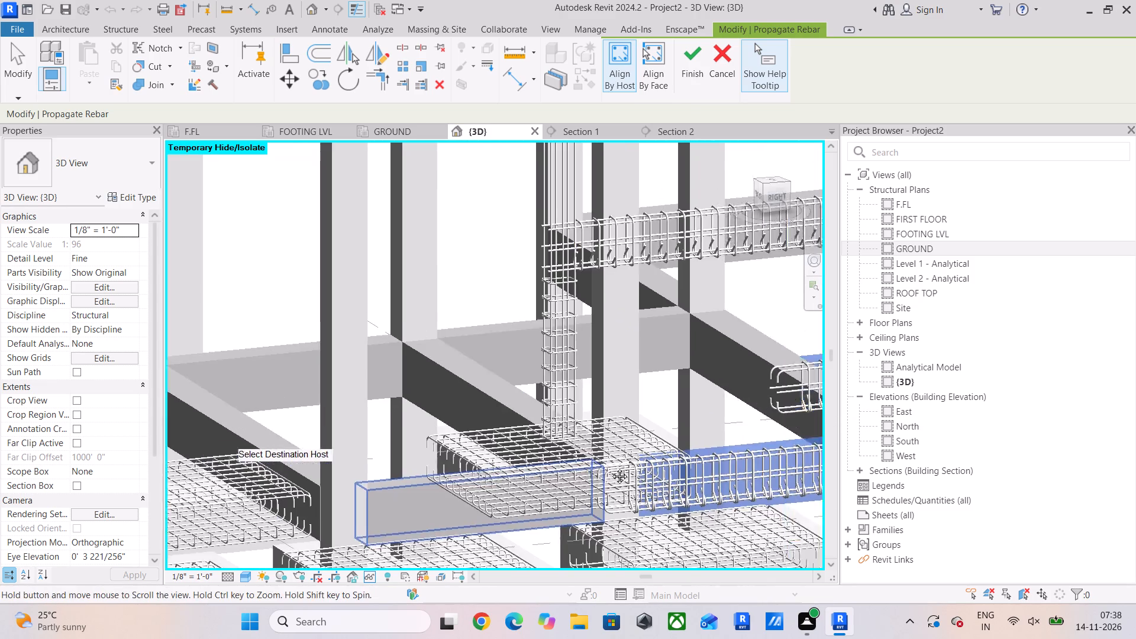
middle_drag(611, 467, 624, 464)
click(466, 475)
scroll(389, 480, up, 5)
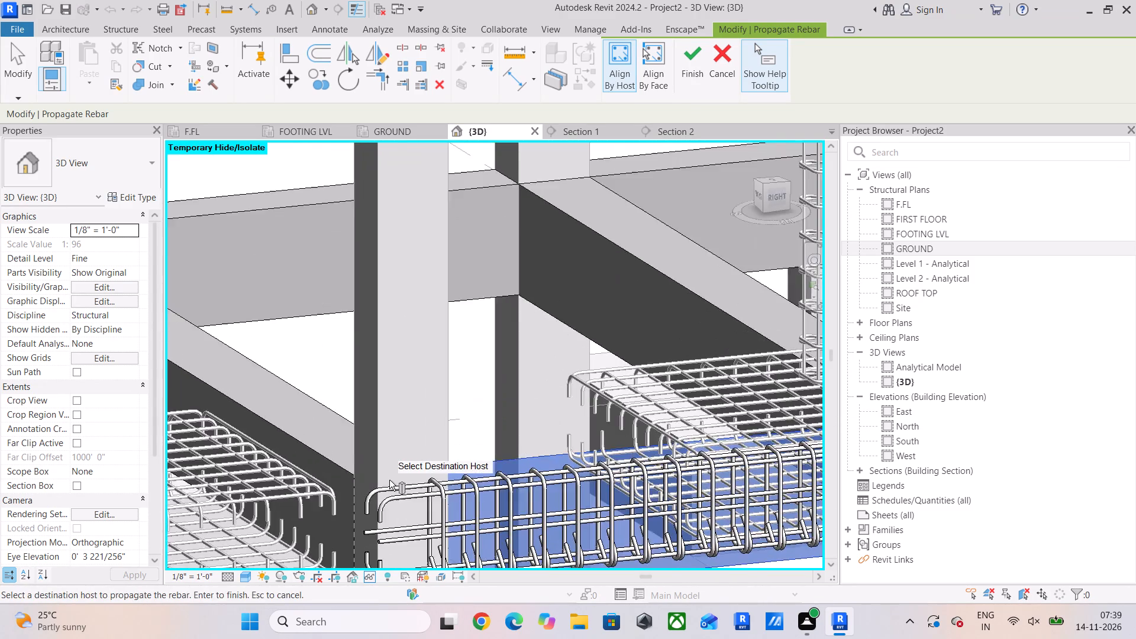
scroll(389, 480, down, 5)
click(293, 425)
middle_drag(301, 427, 340, 447)
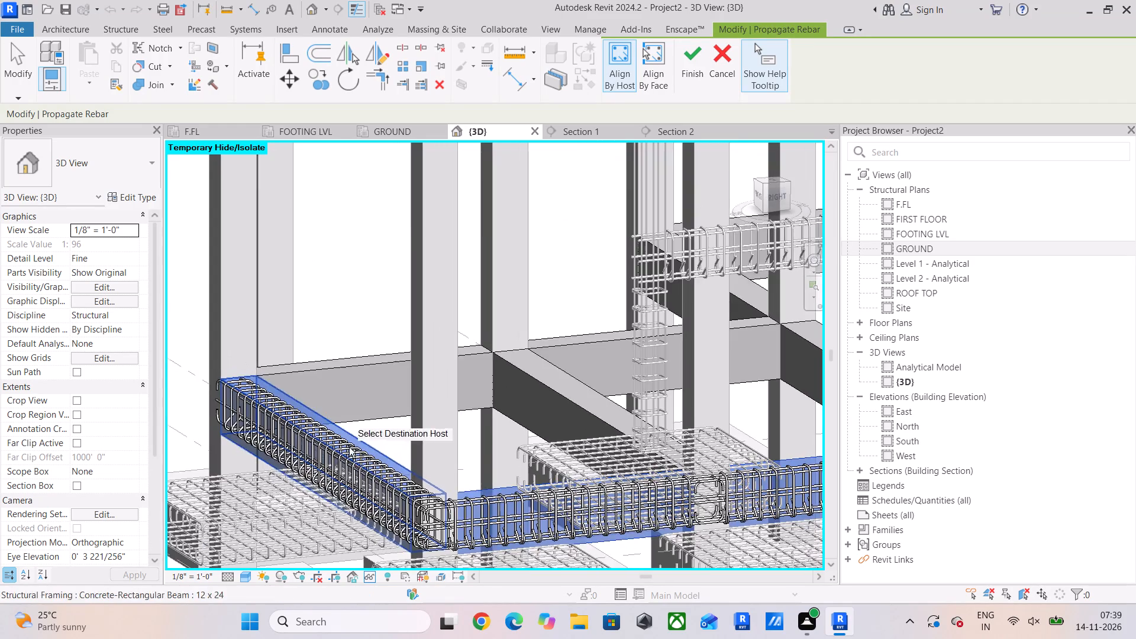
Extend the rebar propagation to the two beams of the opposite row and the intermediate cross beam between them.
scroll(460, 529, up, 10)
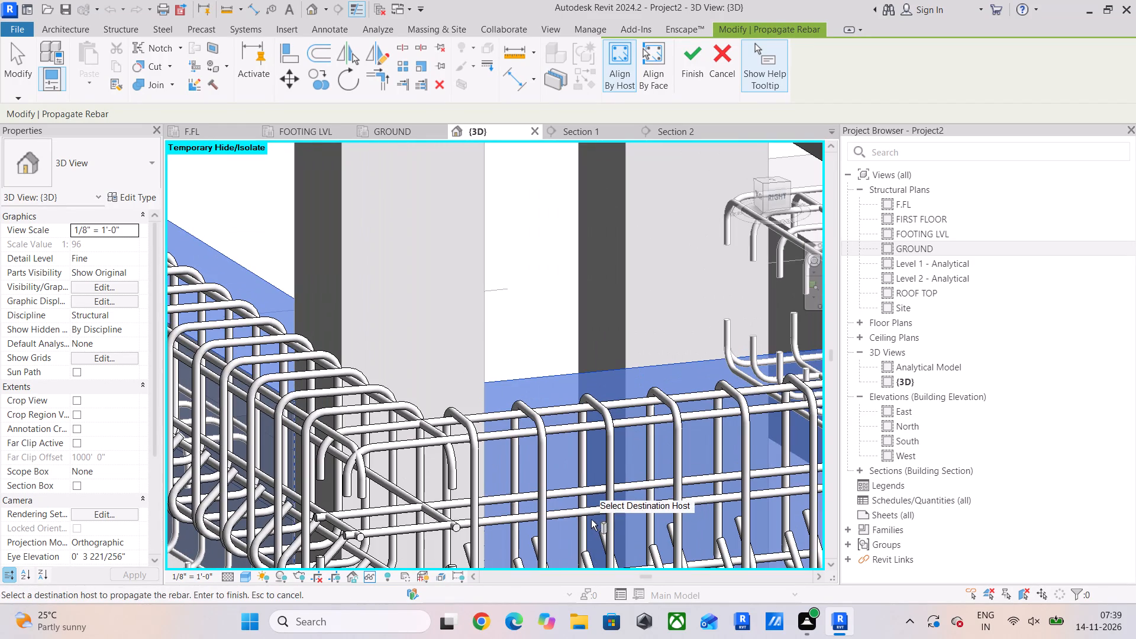
scroll(569, 486, down, 6)
middle_drag(495, 473, 681, 638)
click(515, 377)
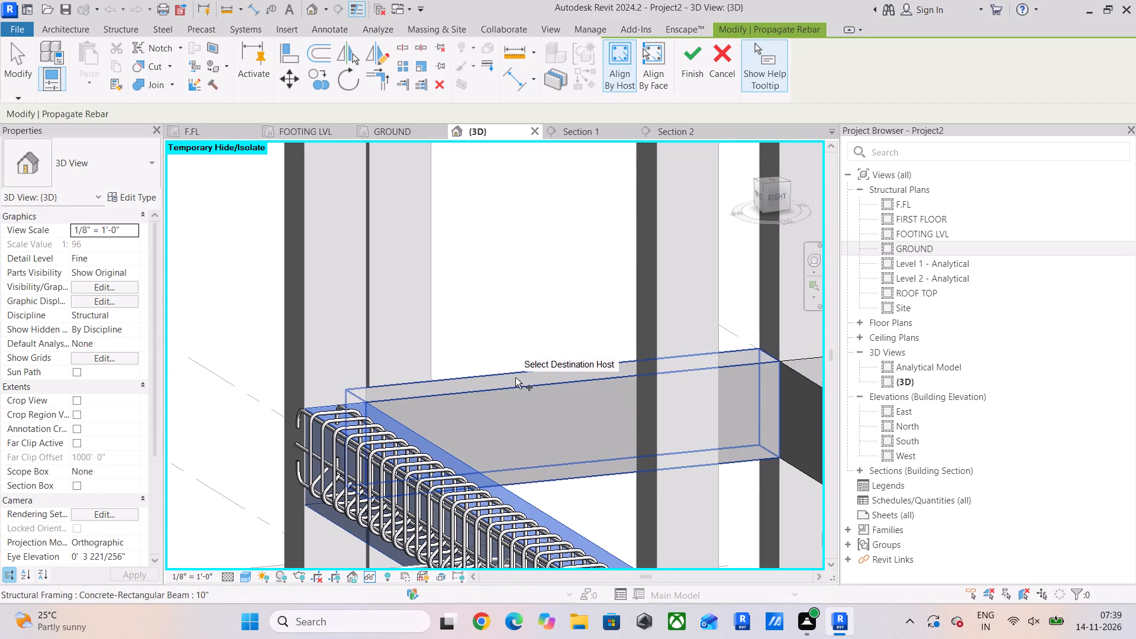
scroll(458, 406, up, 4)
scroll(458, 406, down, 6)
middle_drag(670, 421, 595, 447)
click(714, 451)
scroll(714, 451, up, 5)
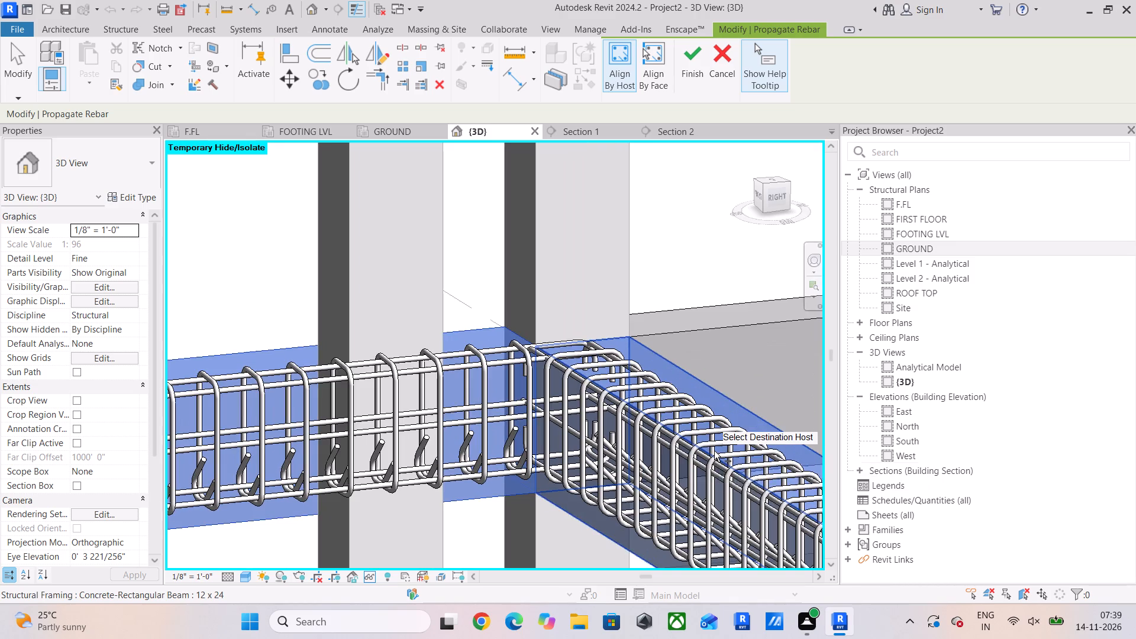
scroll(714, 451, down, 4)
middle_drag(683, 469, 609, 521)
click(669, 423)
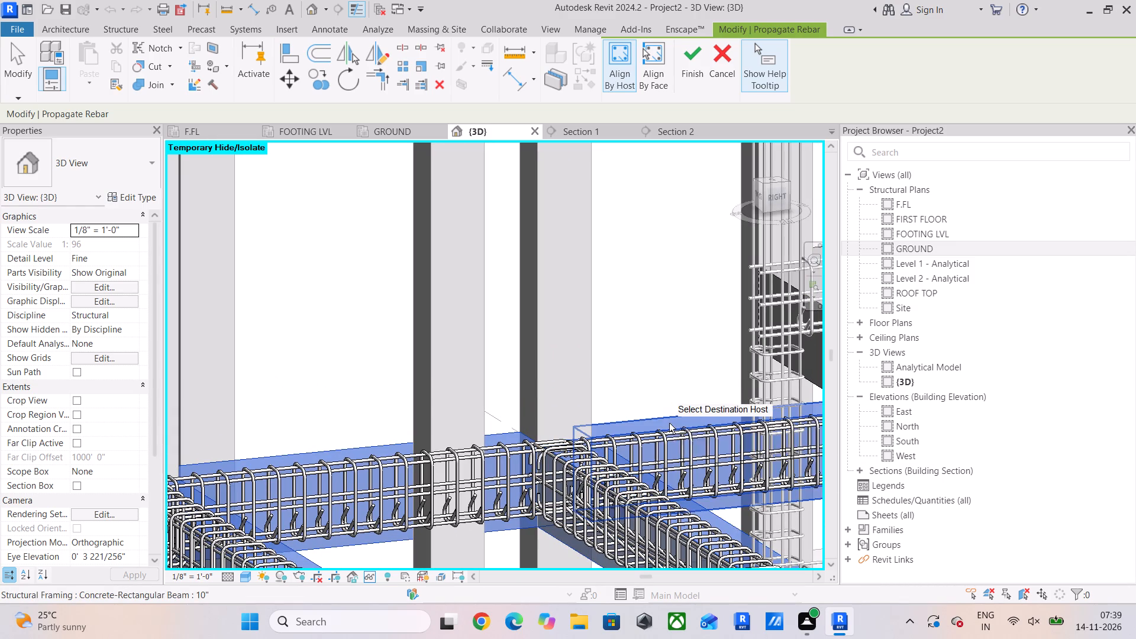
Propagate the rebar to the remaining bare cross beam at the end of the opposite row and finish the propagation.
scroll(669, 423, down, 5)
middle_drag(699, 433, 493, 395)
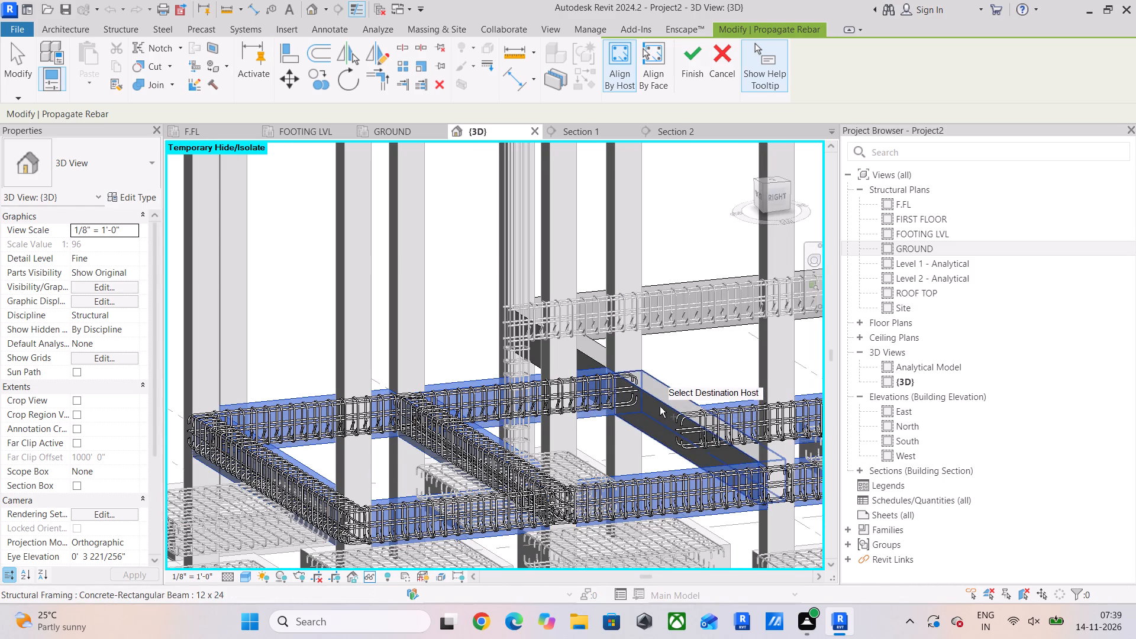
scroll(660, 405, up, 5)
click(666, 398)
scroll(666, 398, up, 4)
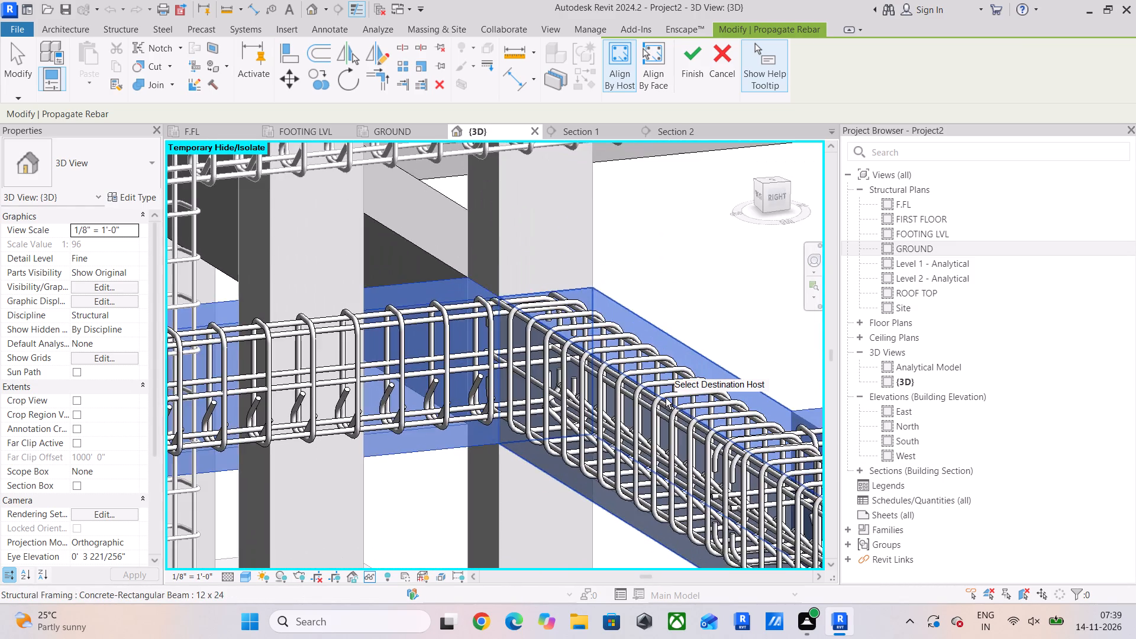
scroll(666, 398, down, 5)
click(679, 80)
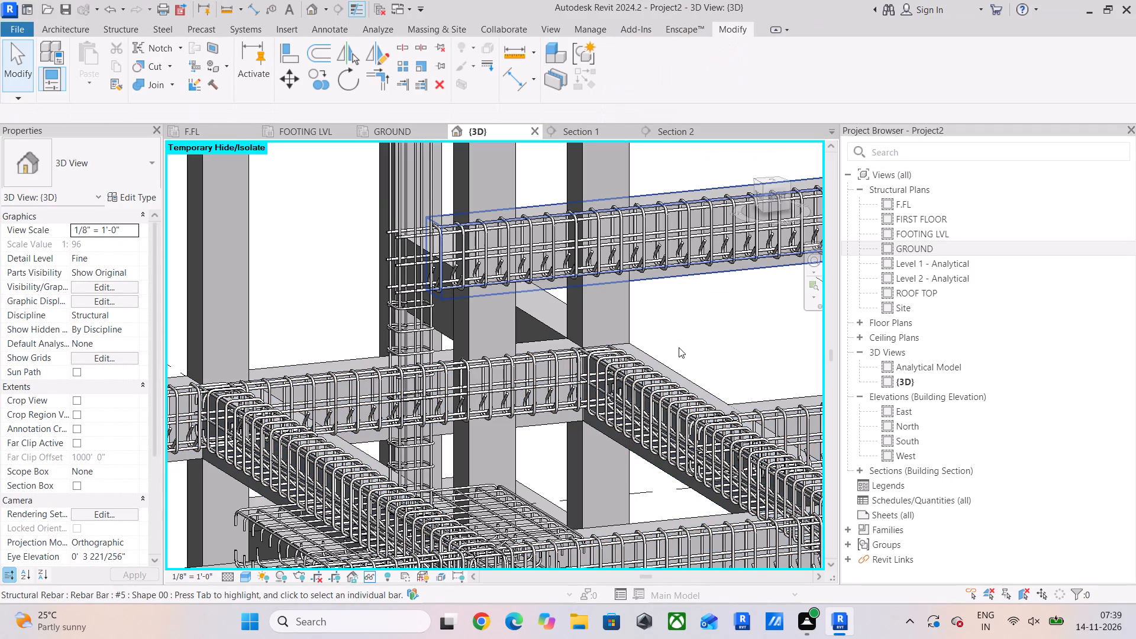
Propagate the farthest-row 10" ground beam's rebar by host to the cross beam meeting its end at the reinforced column.
scroll(729, 369, down, 7)
middle_drag(711, 389, 680, 485)
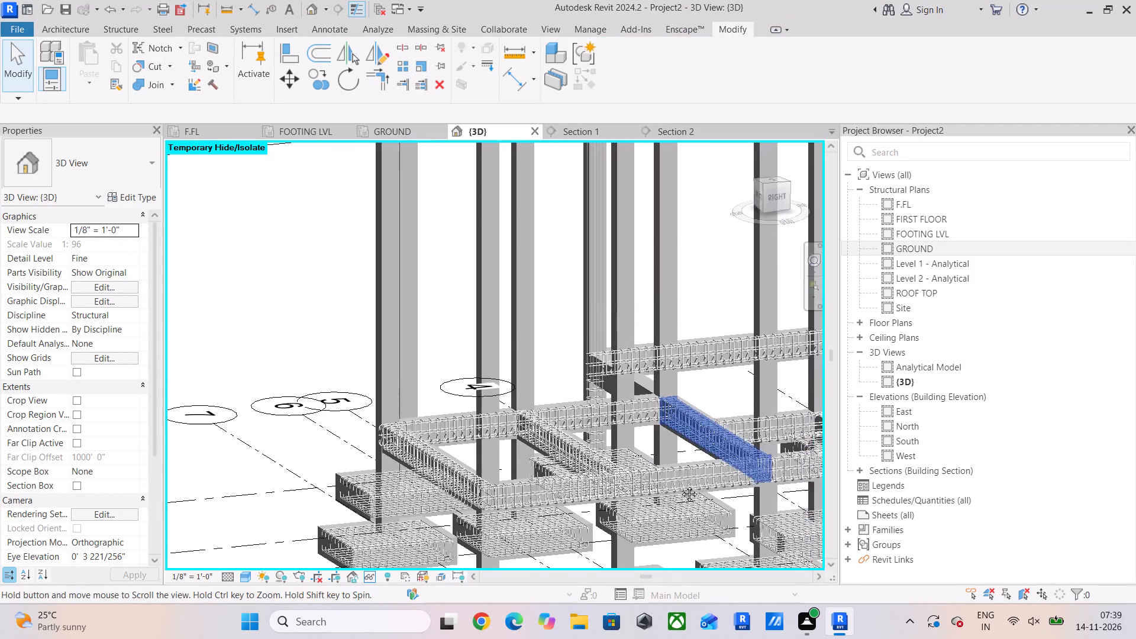
middle_drag(680, 485, 671, 531)
scroll(658, 445, up, 5)
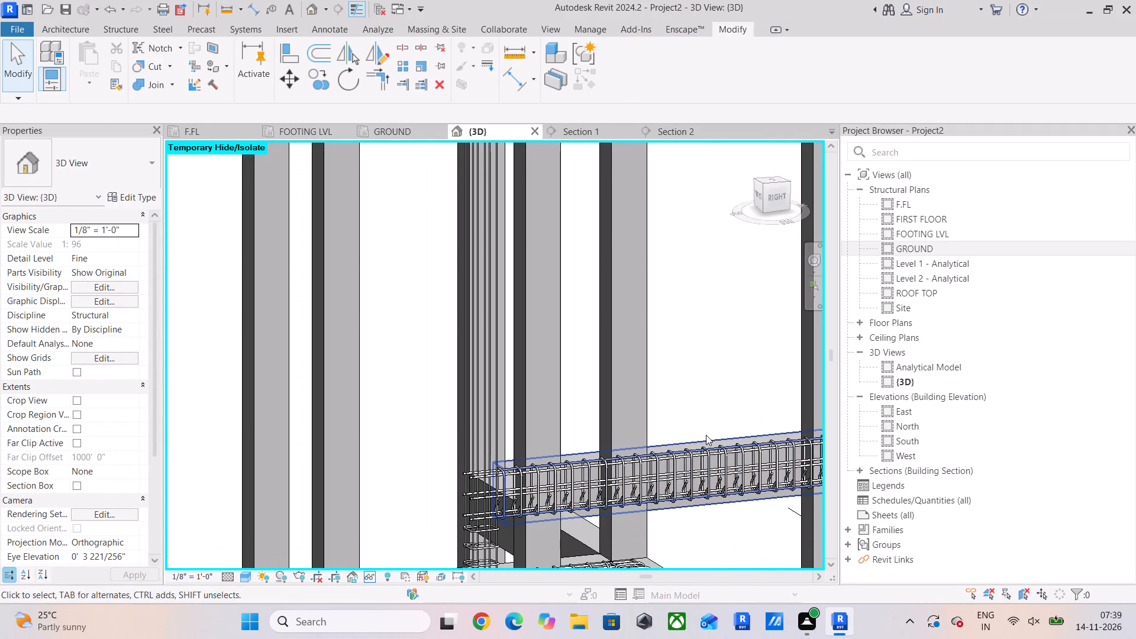
click(706, 435)
click(938, 79)
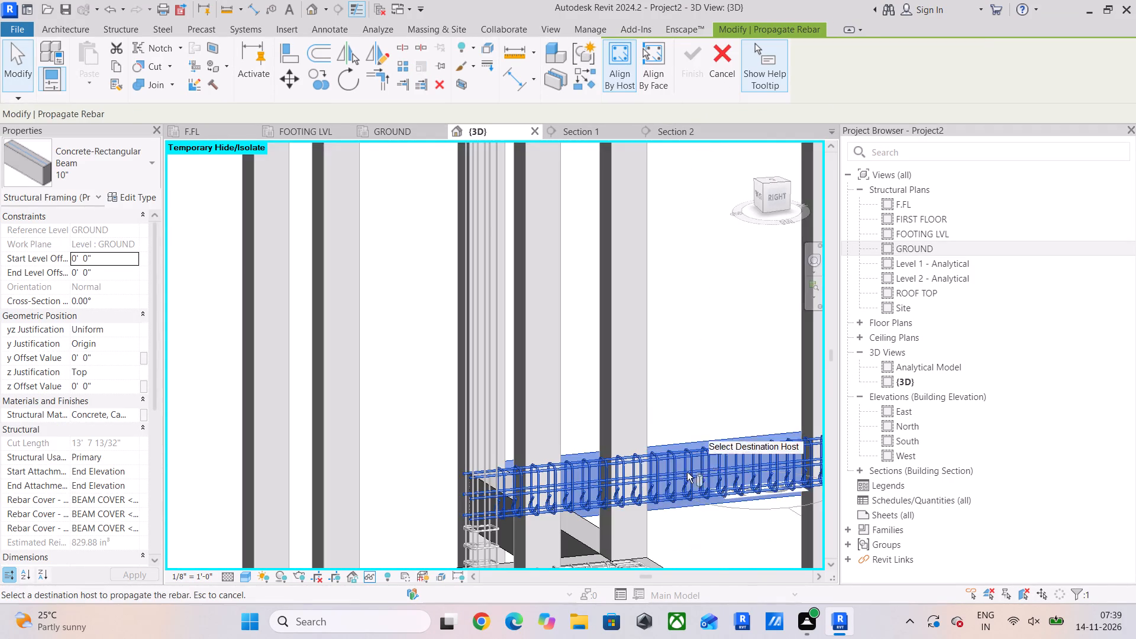
scroll(639, 495, up, 4)
click(525, 561)
middle_drag(531, 542, 593, 350)
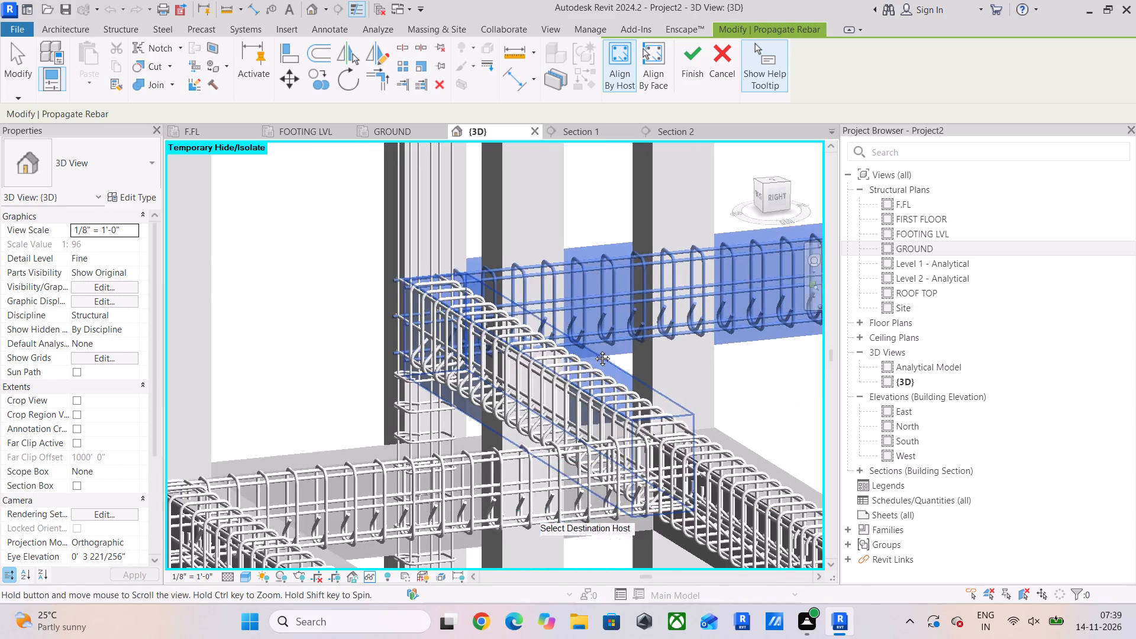
middle_drag(593, 350, 593, 352)
scroll(459, 324, up, 4)
scroll(566, 407, down, 10)
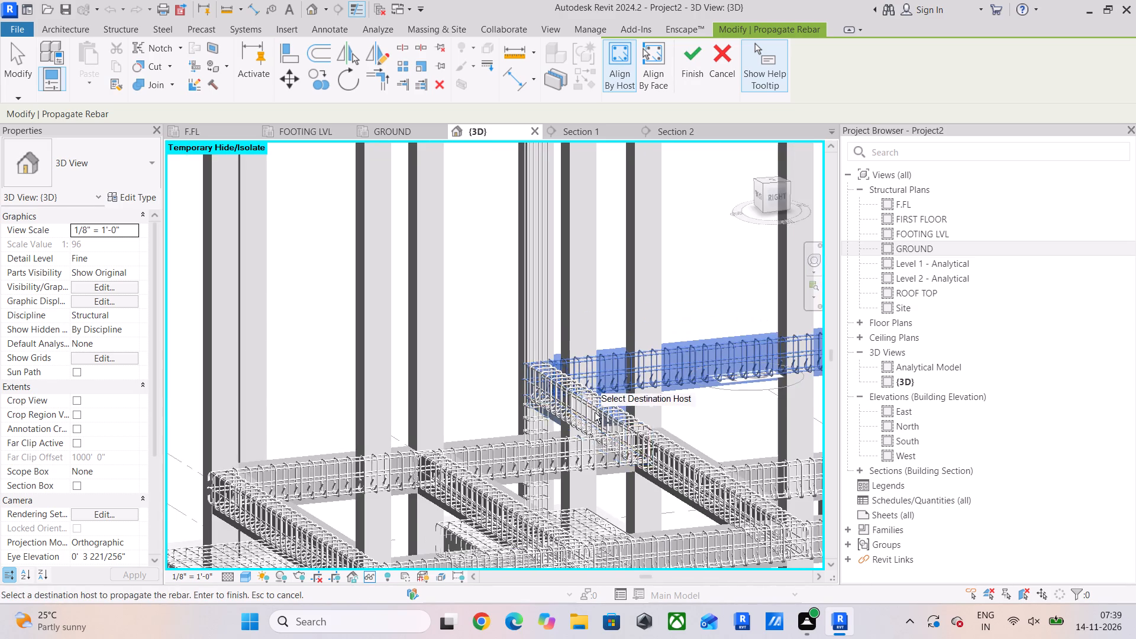
Propagate the same rebar to the short bare cross beam between the two reinforced parallel beams and finish.
middle_drag(605, 415, 454, 268)
scroll(593, 443, down, 5)
shift+middle_drag(722, 409, 679, 437)
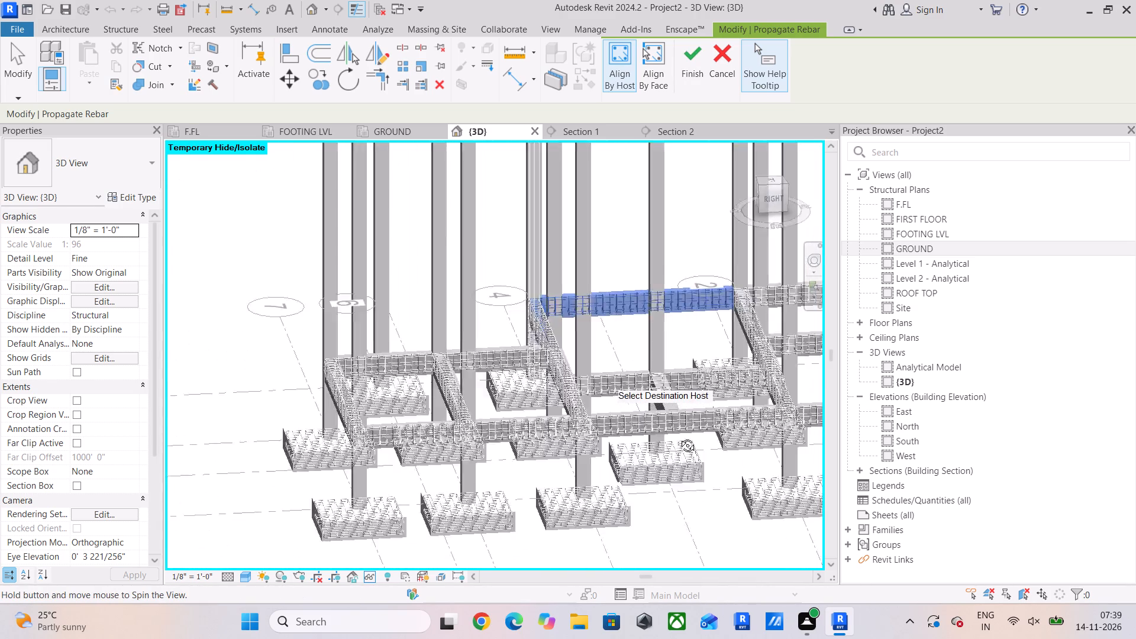
shift+middle_drag(679, 437, 406, 433)
scroll(628, 330, up, 4)
scroll(651, 407, up, 5)
click(694, 292)
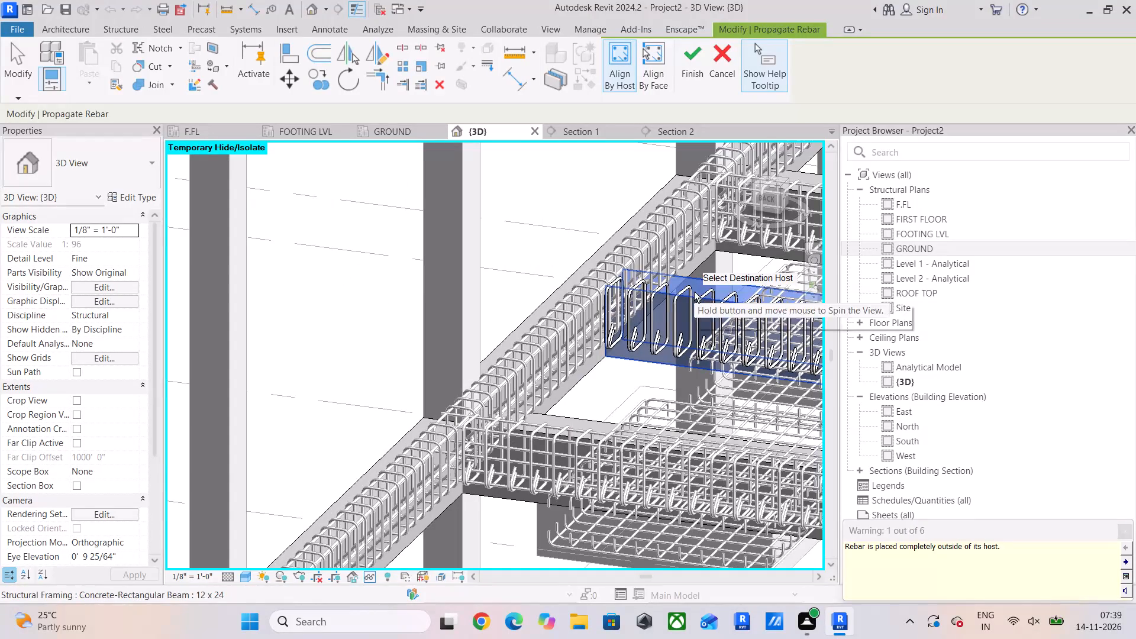
click(1124, 530)
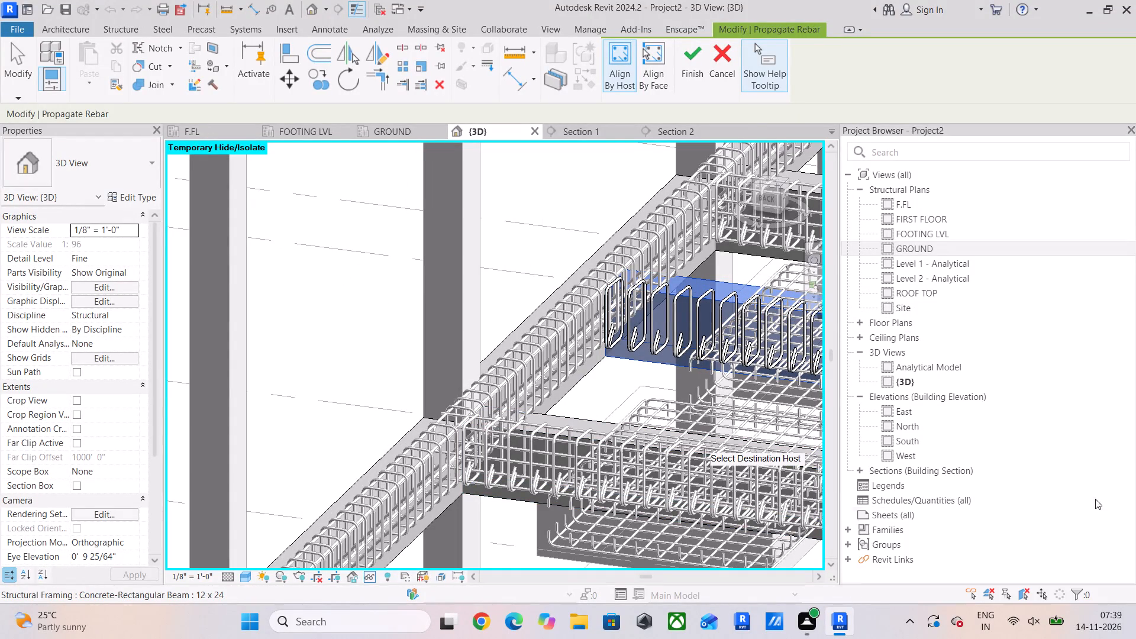
click(686, 46)
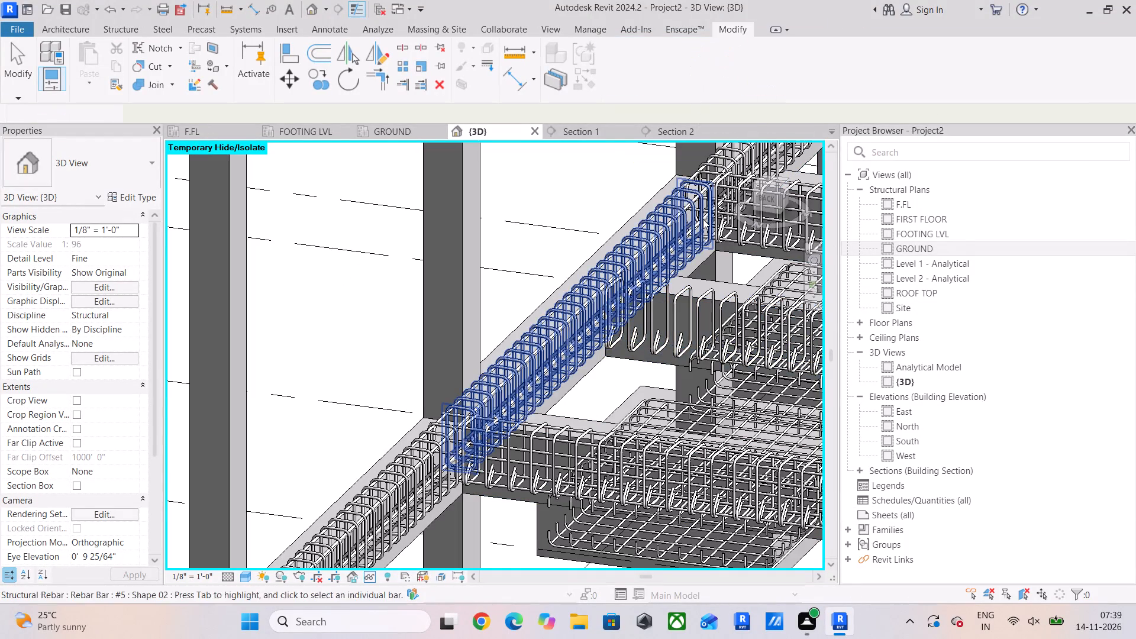
Isolate the short cross beam's T1 stirrup set in a section box and view it from the back.
click(679, 302)
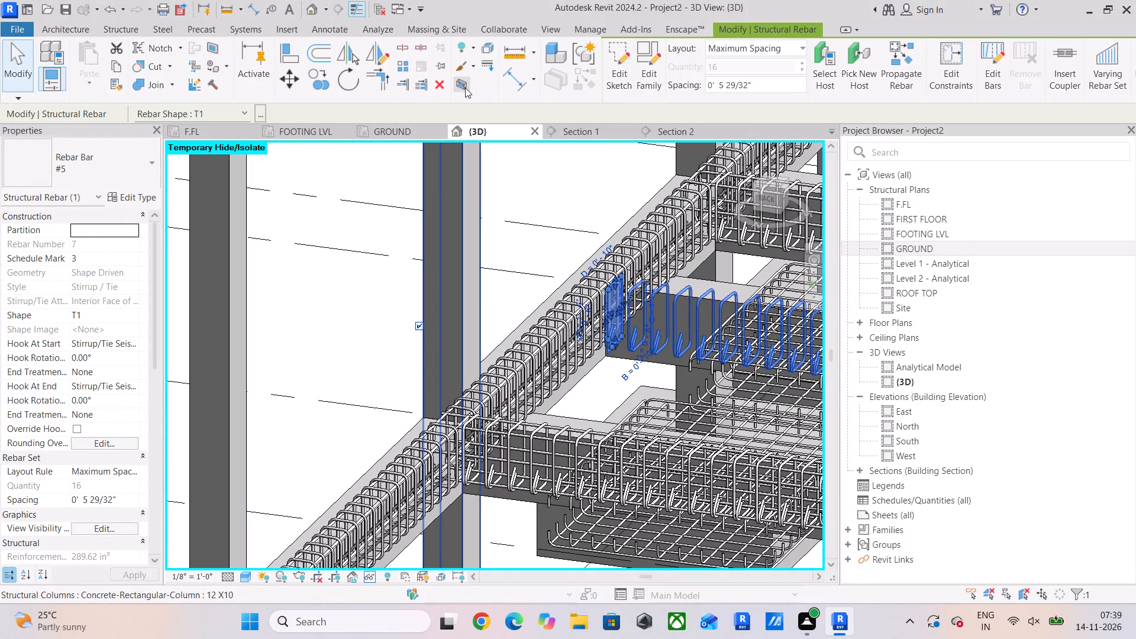
click(465, 88)
click(765, 202)
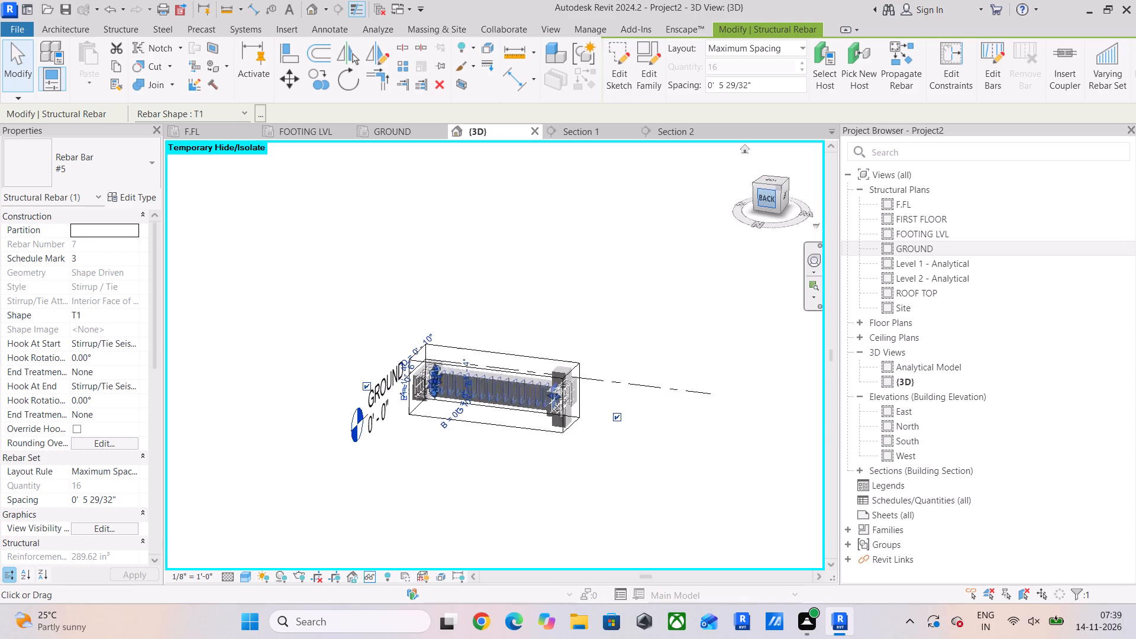
scroll(745, 348, up, 10)
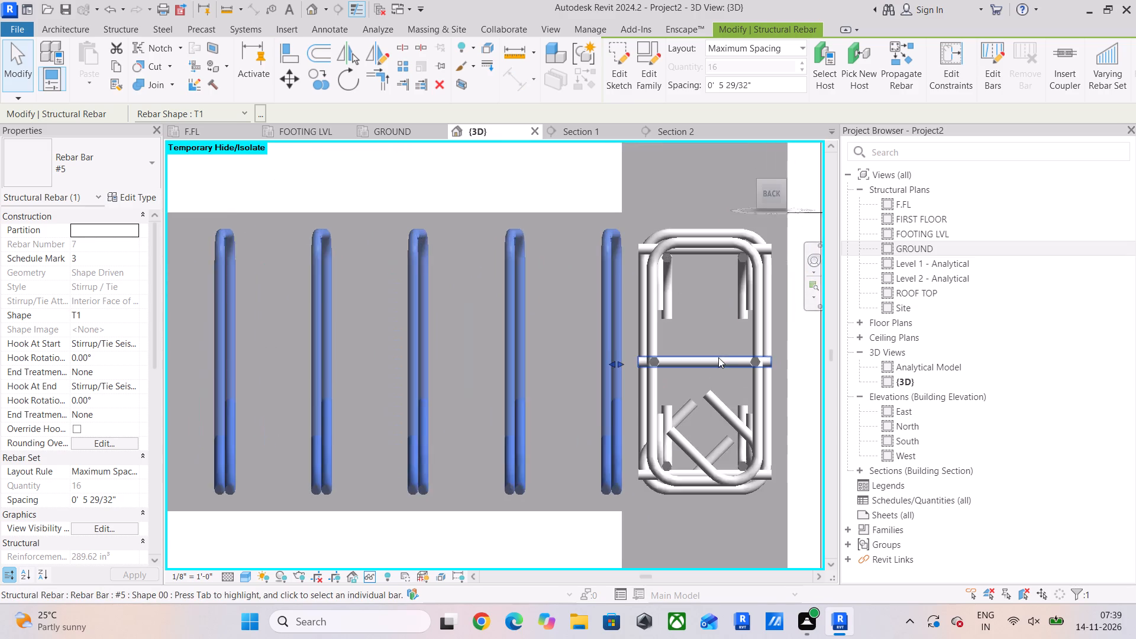
scroll(717, 357, down, 5)
Stretch the short mid-height straight bar at grid C along the beam to the outer side of the stirrup at grid D.
click(716, 360)
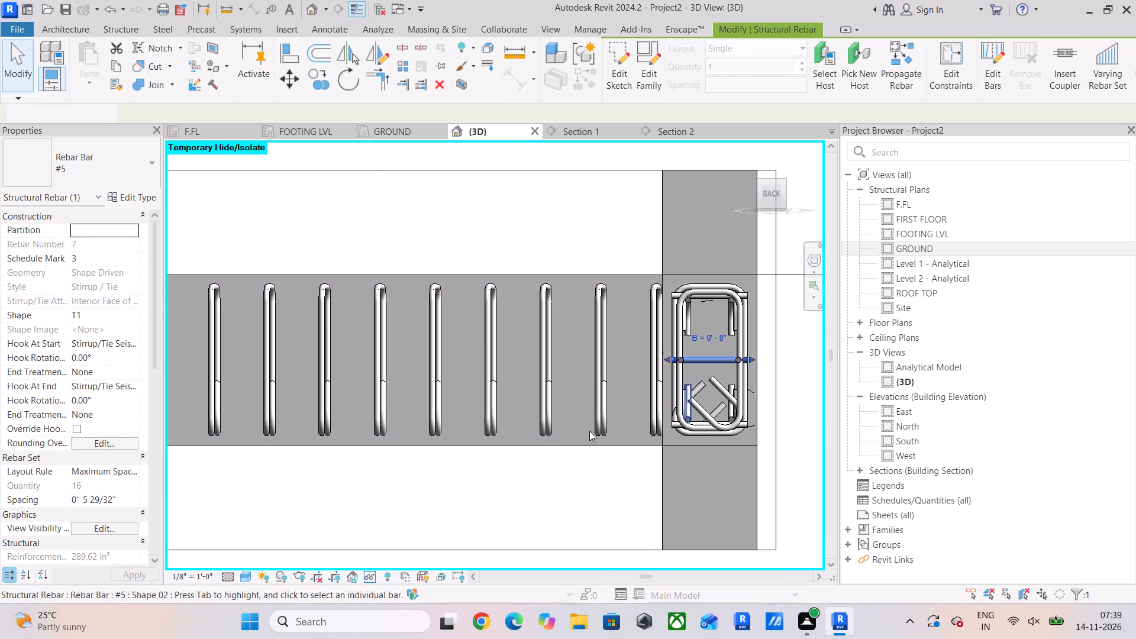
scroll(564, 464, down, 6)
middle_drag(519, 460, 588, 450)
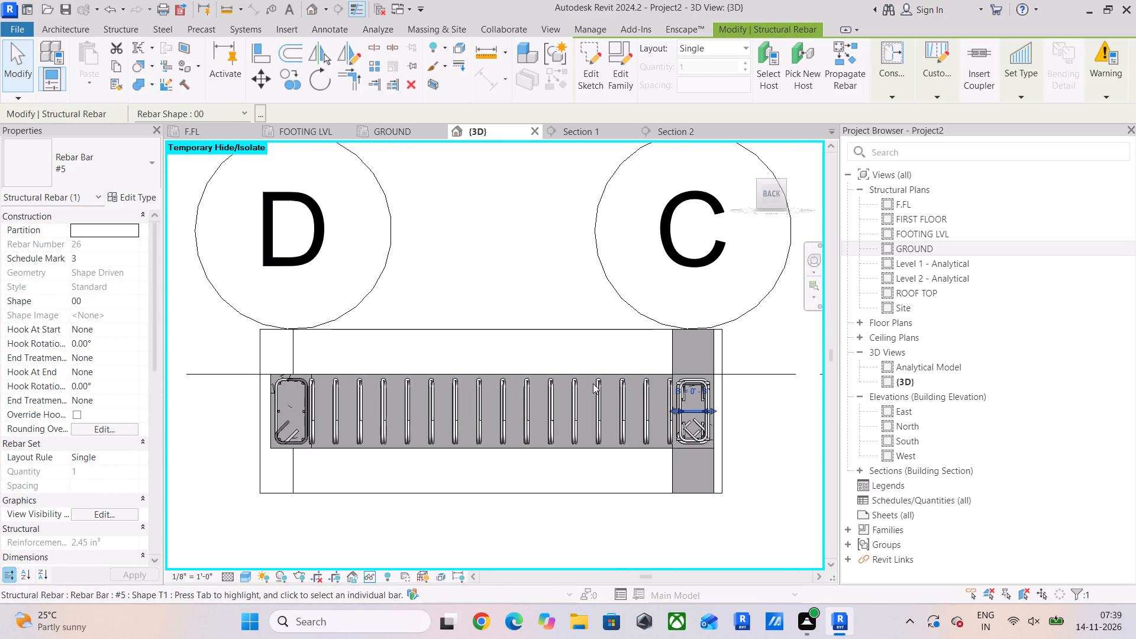
scroll(241, 417, up, 6)
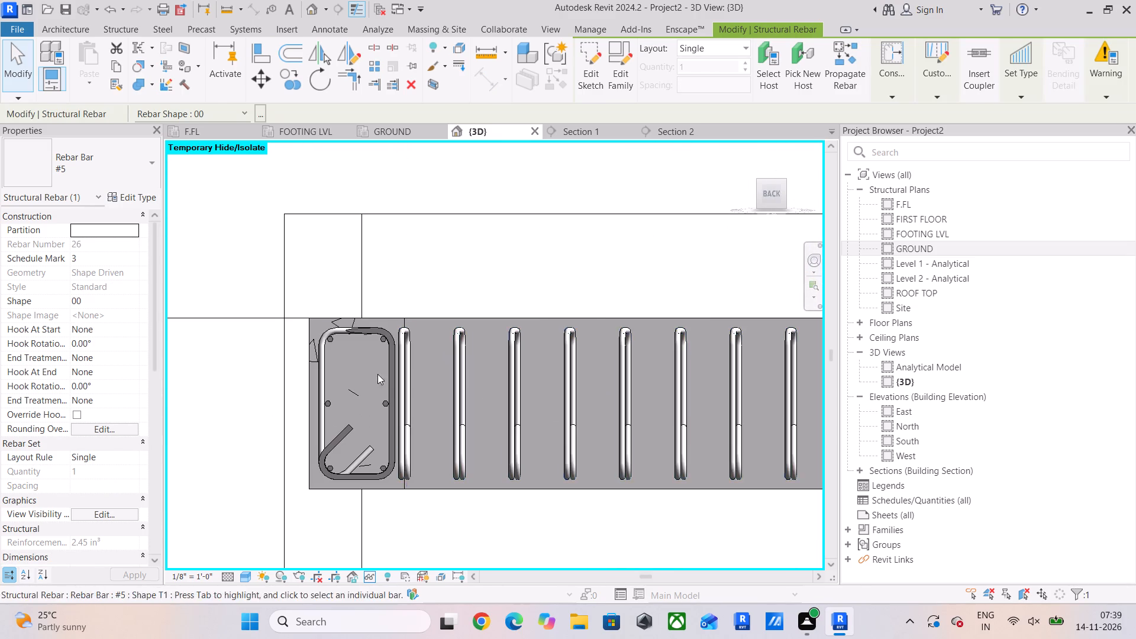
scroll(359, 338, up, 11)
scroll(359, 335, down, 6)
scroll(385, 382, down, 6)
scroll(385, 383, up, 1)
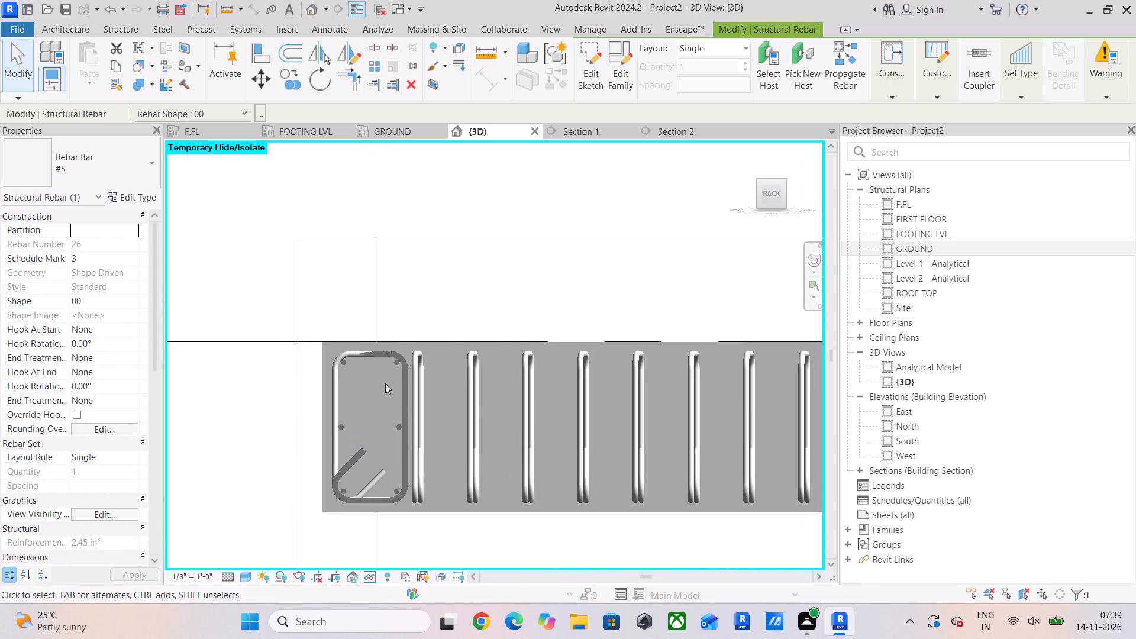
middle_drag(385, 383, 338, 313)
scroll(493, 363, down, 5)
middle_drag(514, 363, 421, 393)
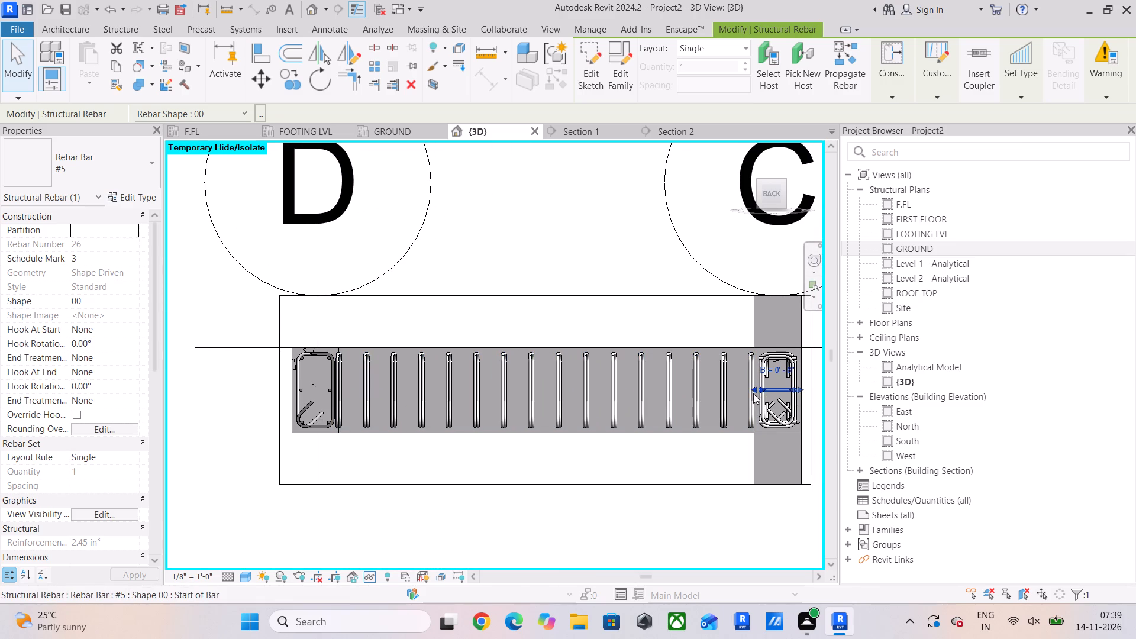
drag(753, 390, 297, 399)
scroll(303, 399, up, 7)
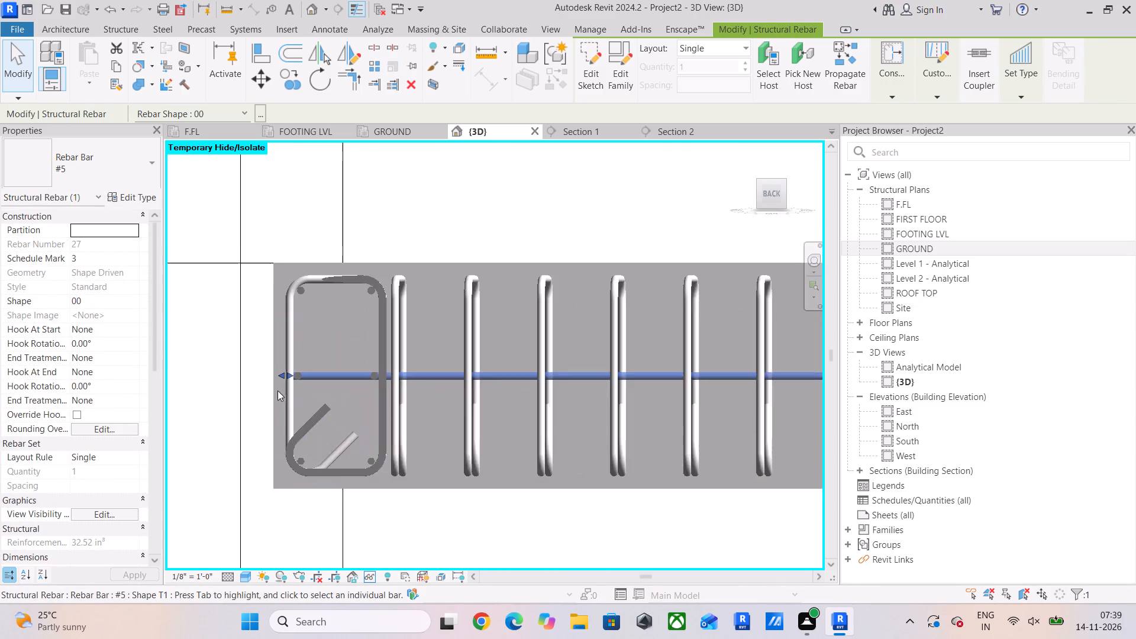
Nudge the mid-height straight bar's end at grid D and switch the 3D view to the Wireframe visual style.
scroll(273, 378, up, 11)
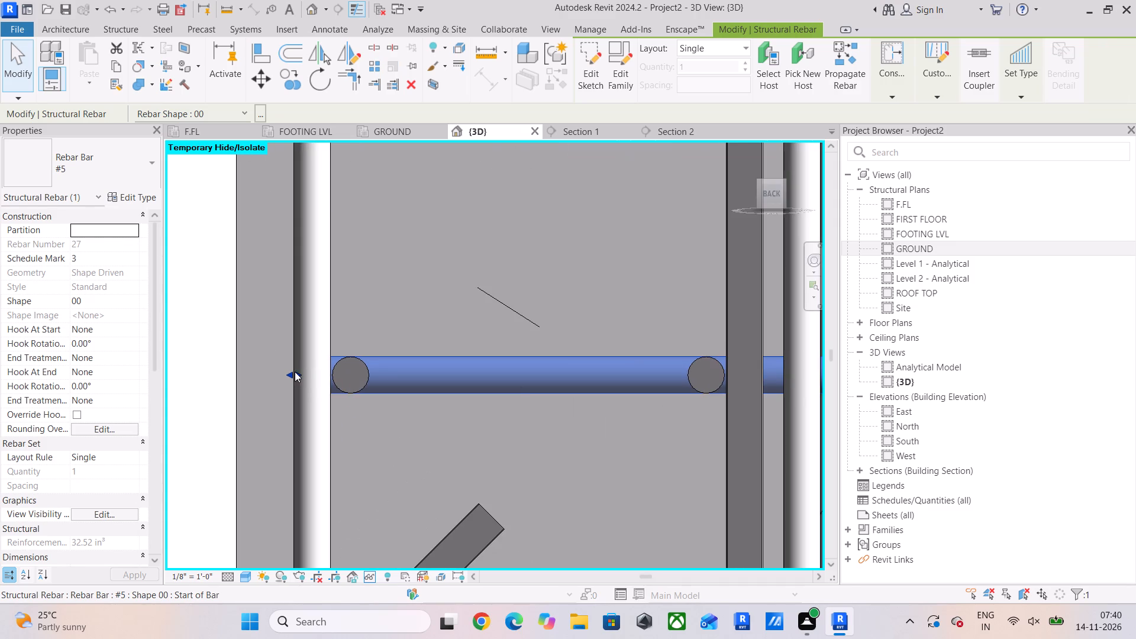
drag(295, 372, 293, 377)
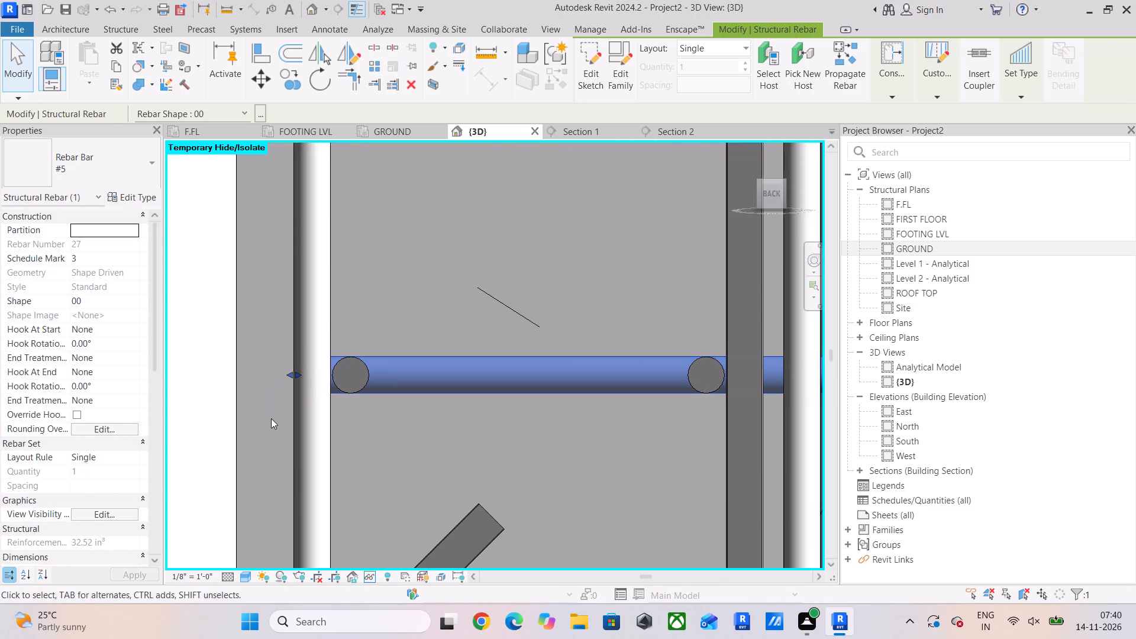
scroll(275, 415, down, 7)
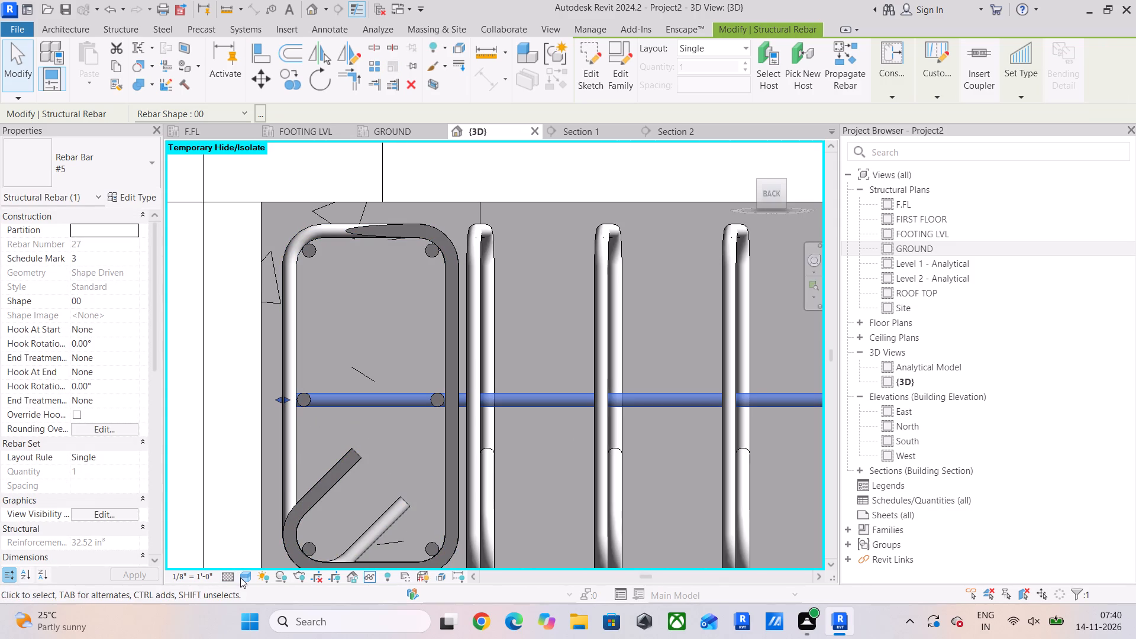
click(240, 577)
click(291, 493)
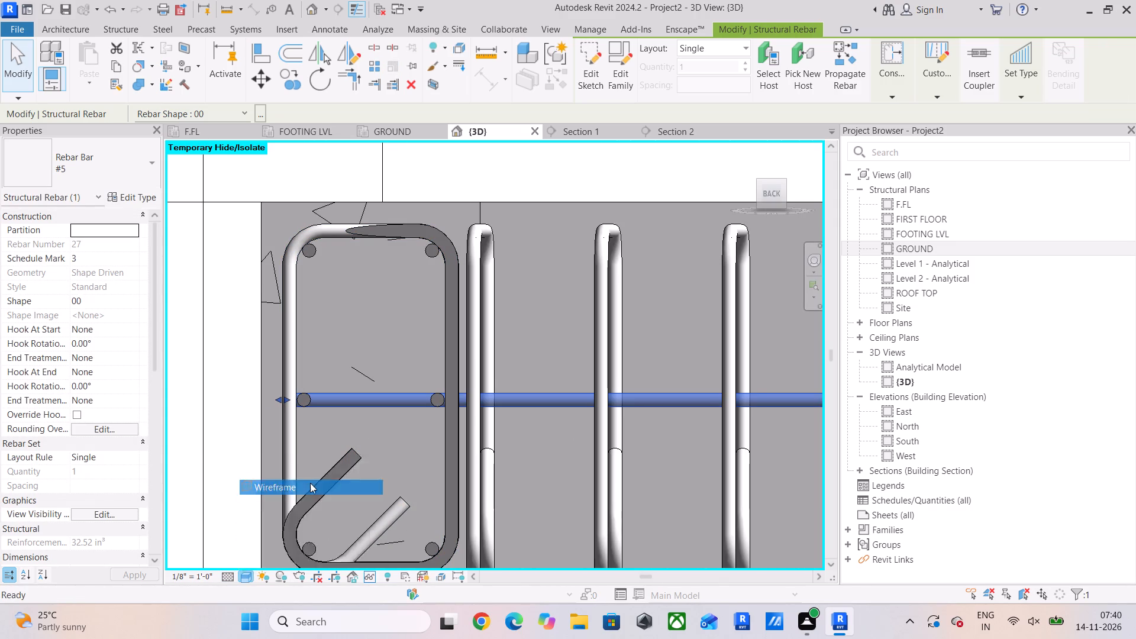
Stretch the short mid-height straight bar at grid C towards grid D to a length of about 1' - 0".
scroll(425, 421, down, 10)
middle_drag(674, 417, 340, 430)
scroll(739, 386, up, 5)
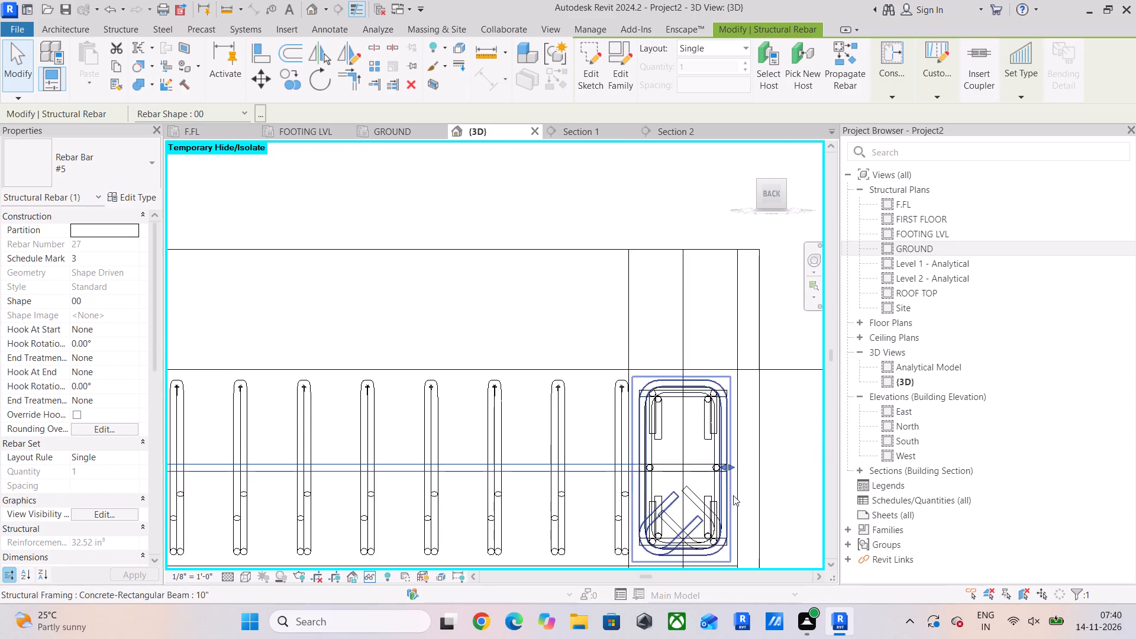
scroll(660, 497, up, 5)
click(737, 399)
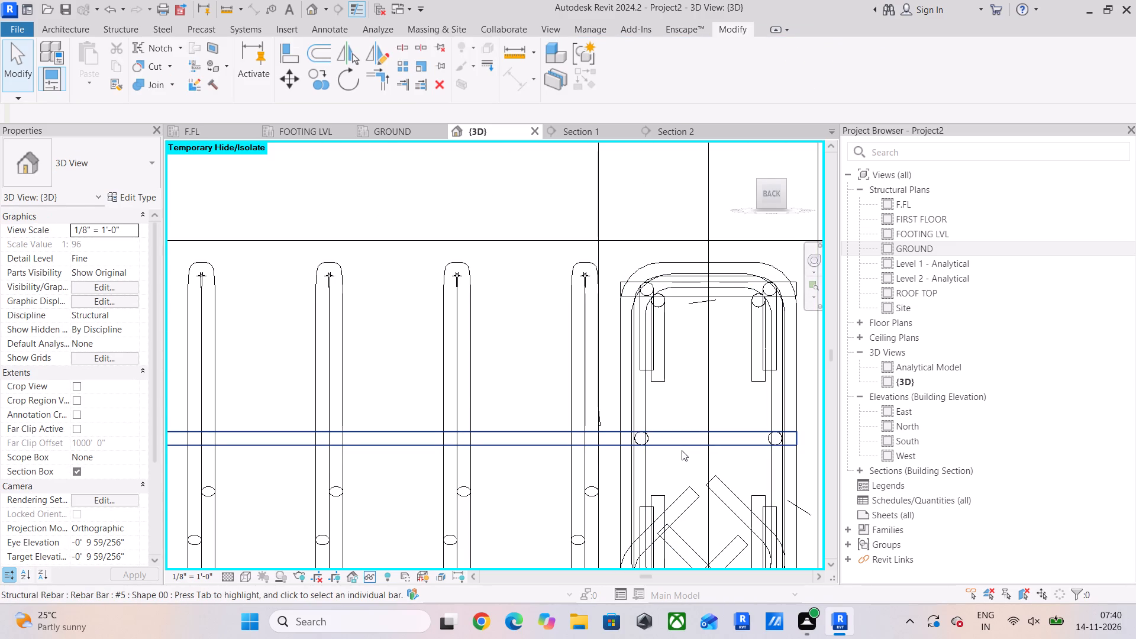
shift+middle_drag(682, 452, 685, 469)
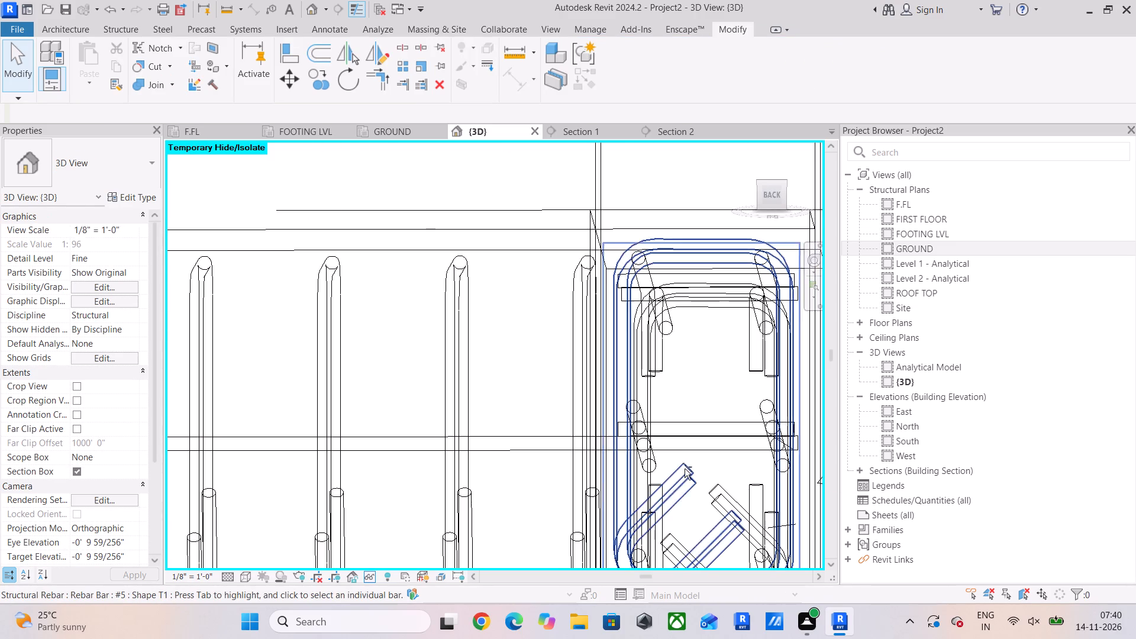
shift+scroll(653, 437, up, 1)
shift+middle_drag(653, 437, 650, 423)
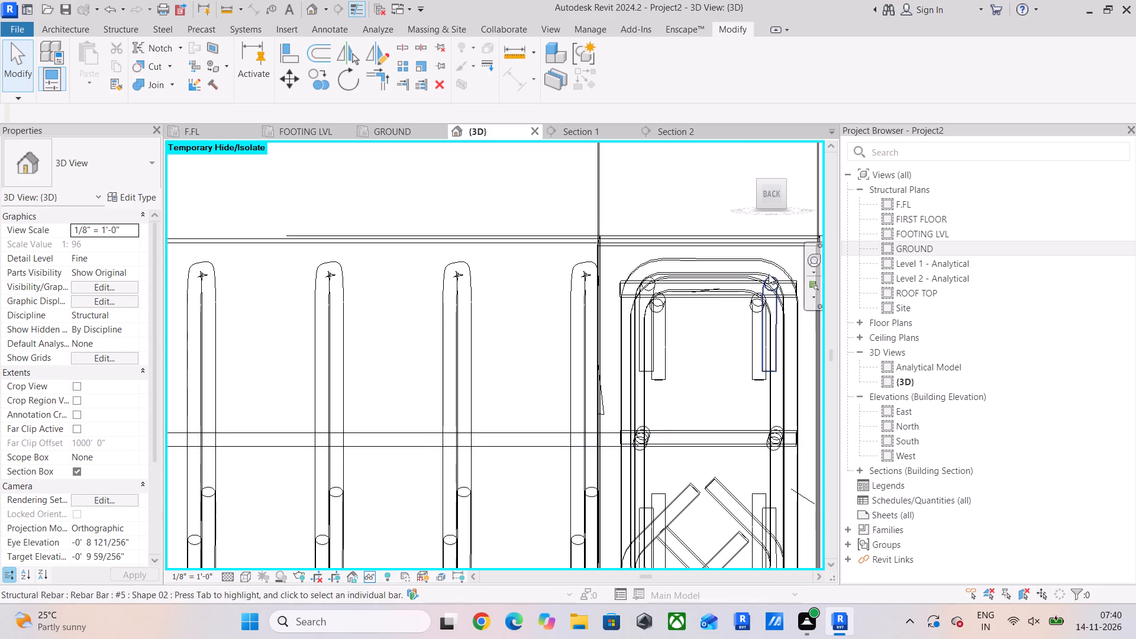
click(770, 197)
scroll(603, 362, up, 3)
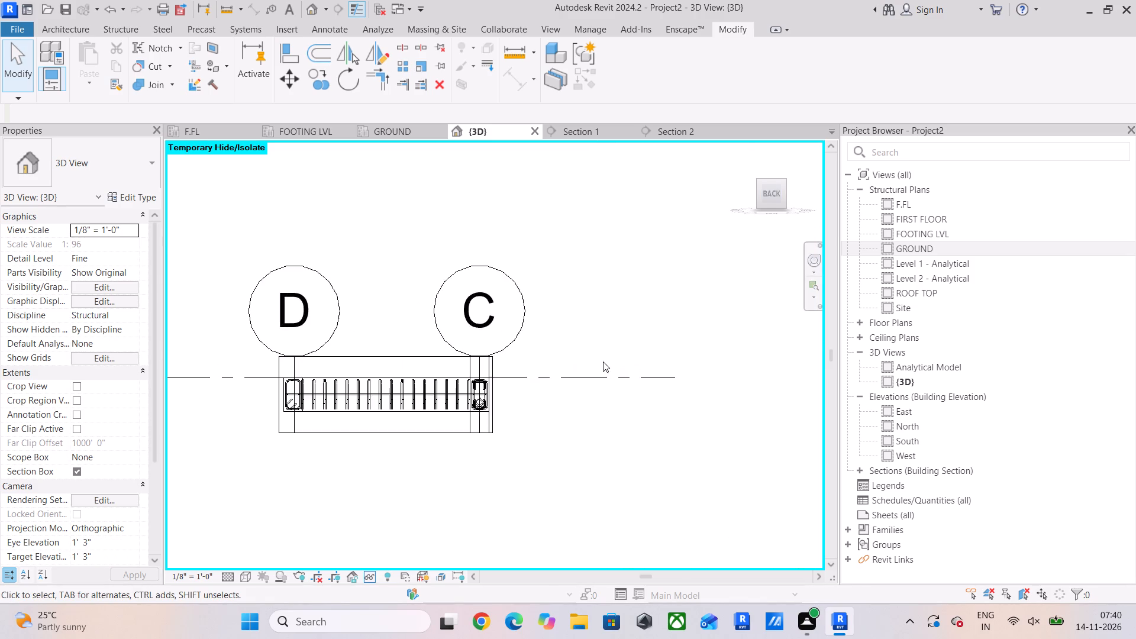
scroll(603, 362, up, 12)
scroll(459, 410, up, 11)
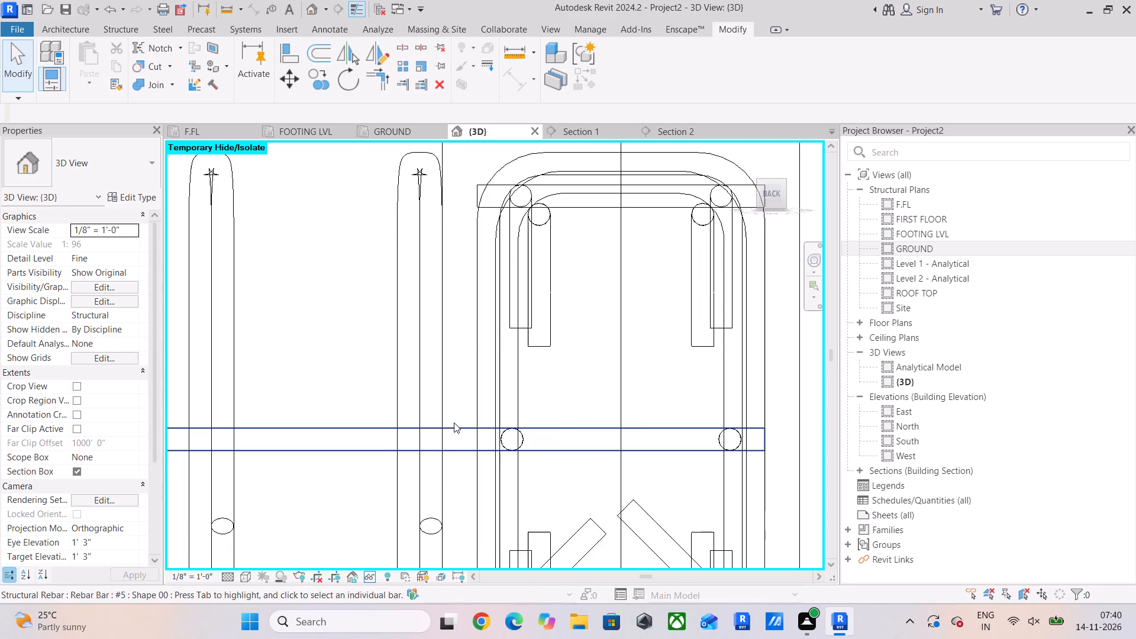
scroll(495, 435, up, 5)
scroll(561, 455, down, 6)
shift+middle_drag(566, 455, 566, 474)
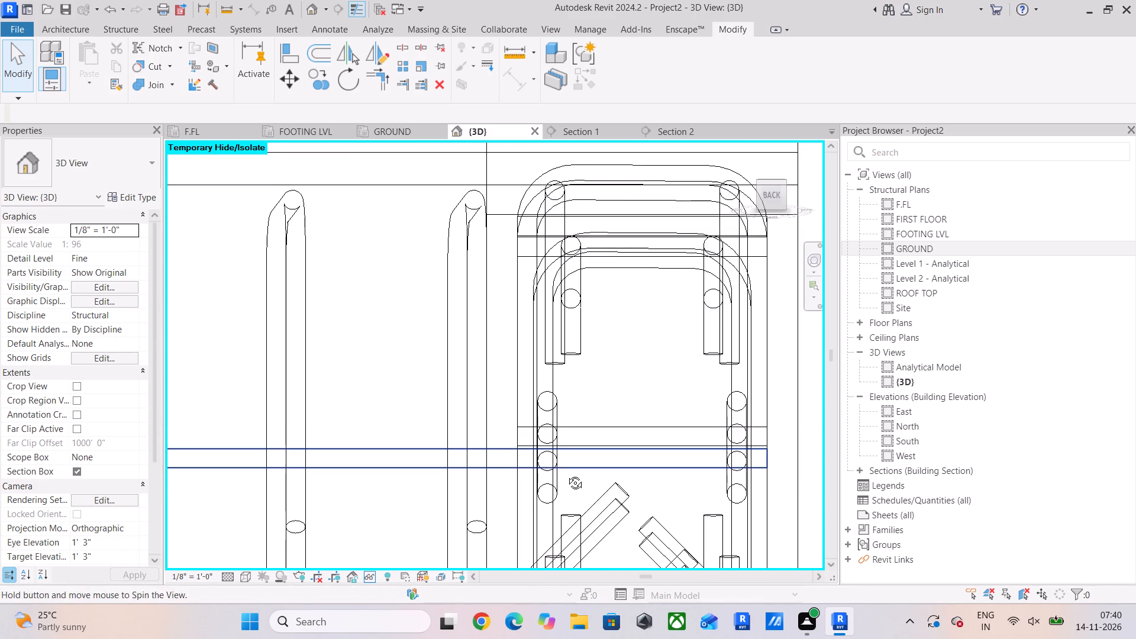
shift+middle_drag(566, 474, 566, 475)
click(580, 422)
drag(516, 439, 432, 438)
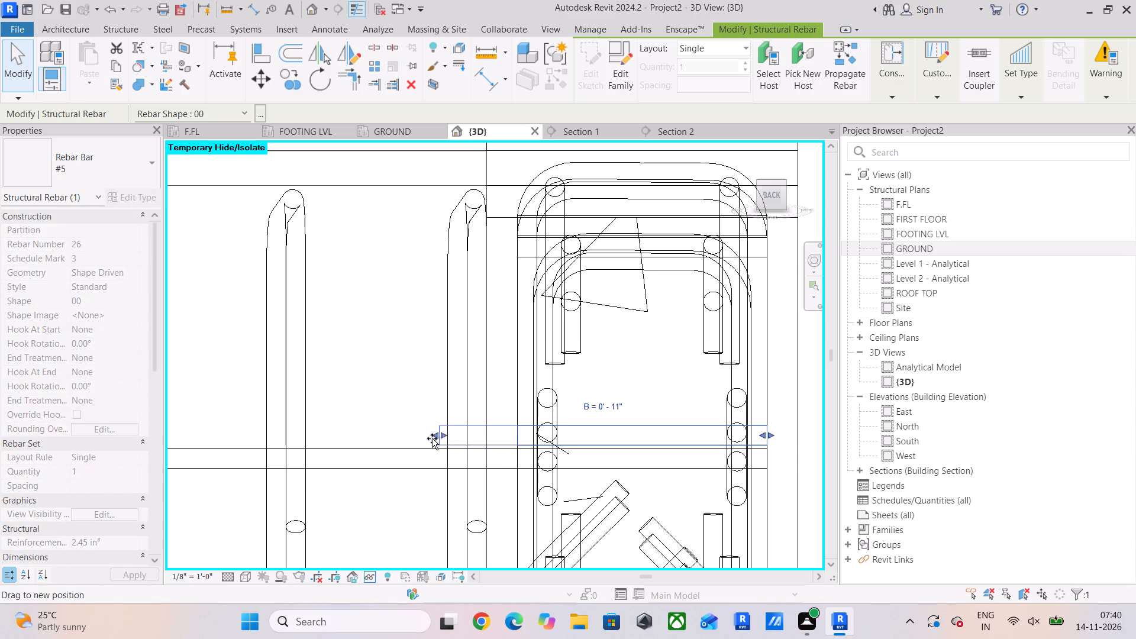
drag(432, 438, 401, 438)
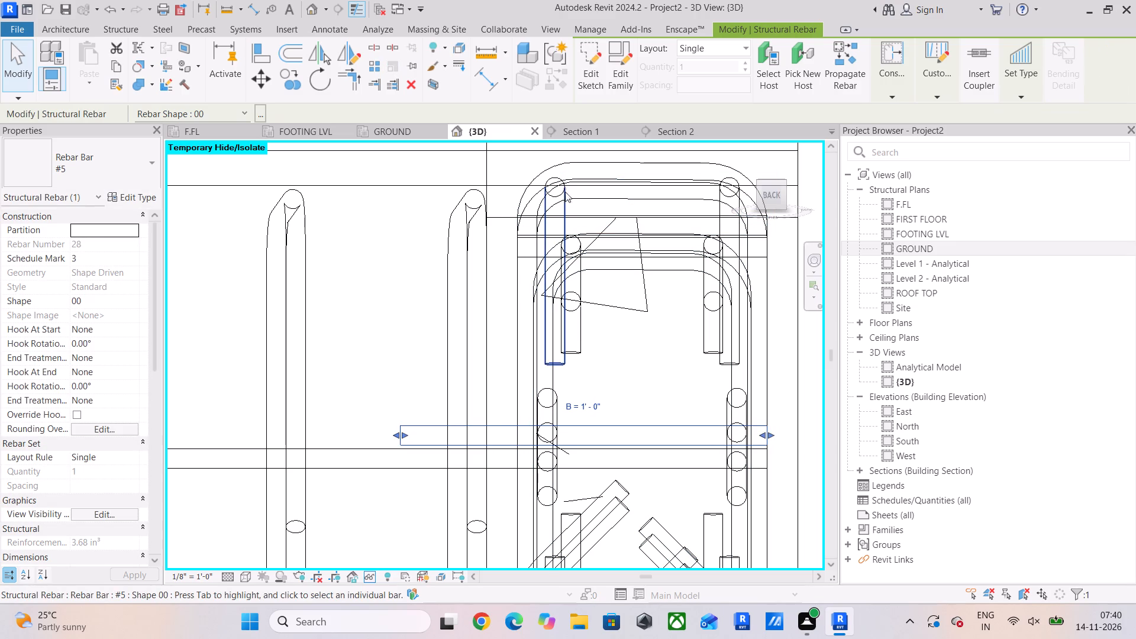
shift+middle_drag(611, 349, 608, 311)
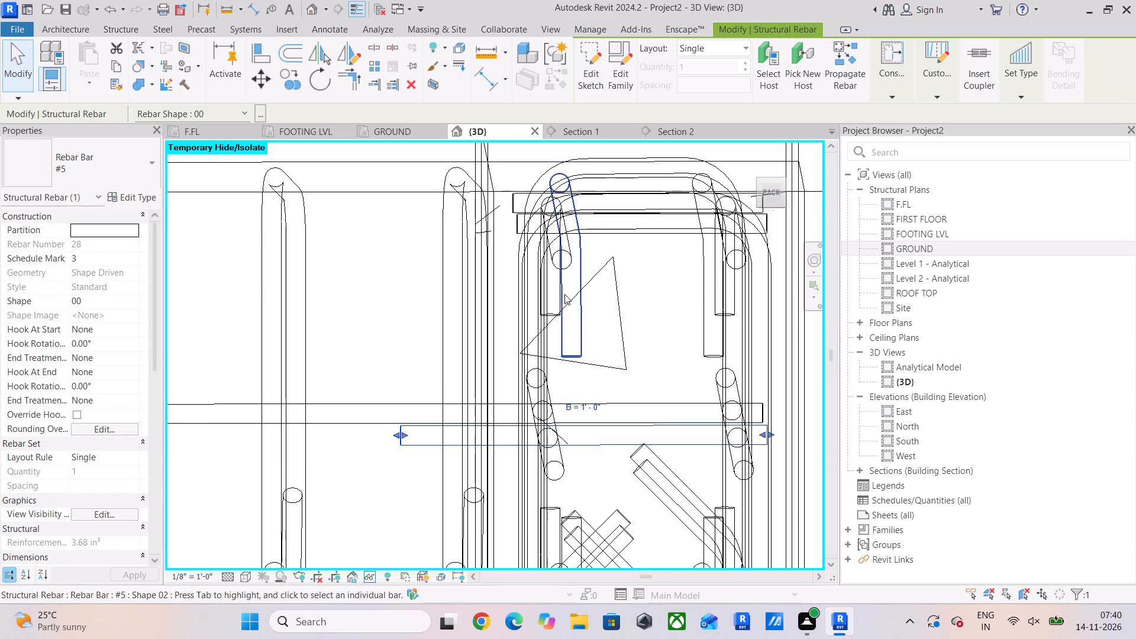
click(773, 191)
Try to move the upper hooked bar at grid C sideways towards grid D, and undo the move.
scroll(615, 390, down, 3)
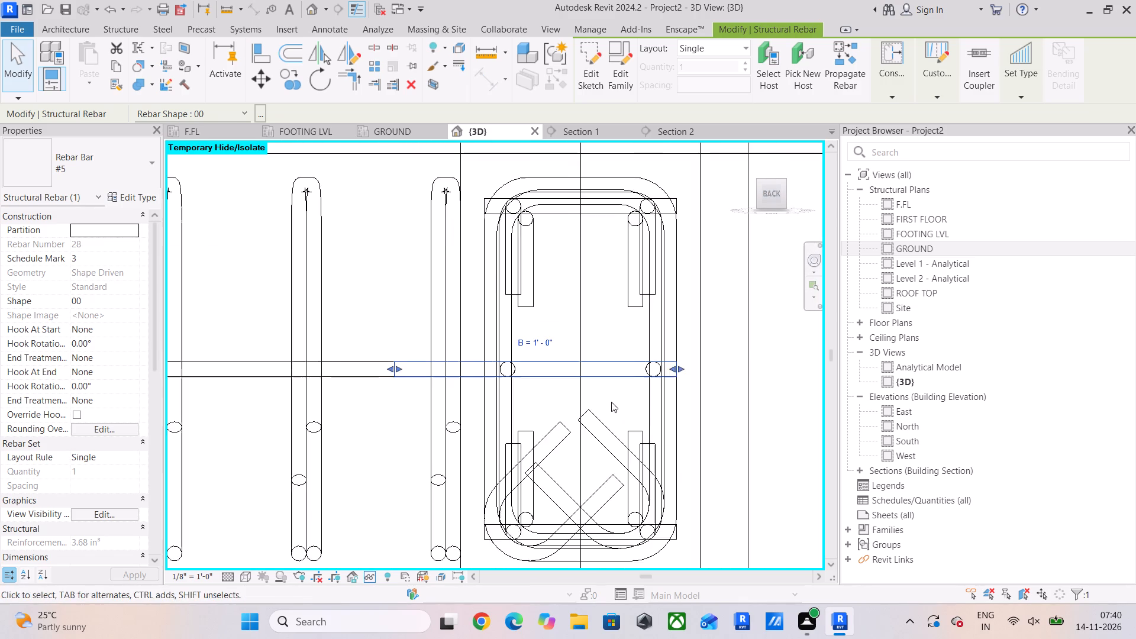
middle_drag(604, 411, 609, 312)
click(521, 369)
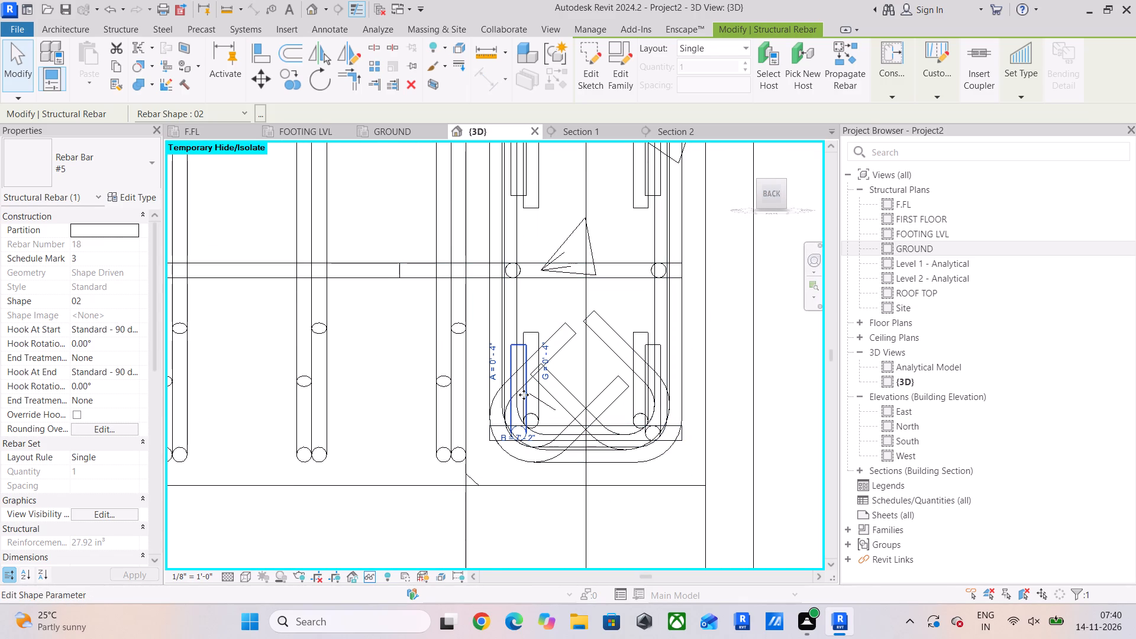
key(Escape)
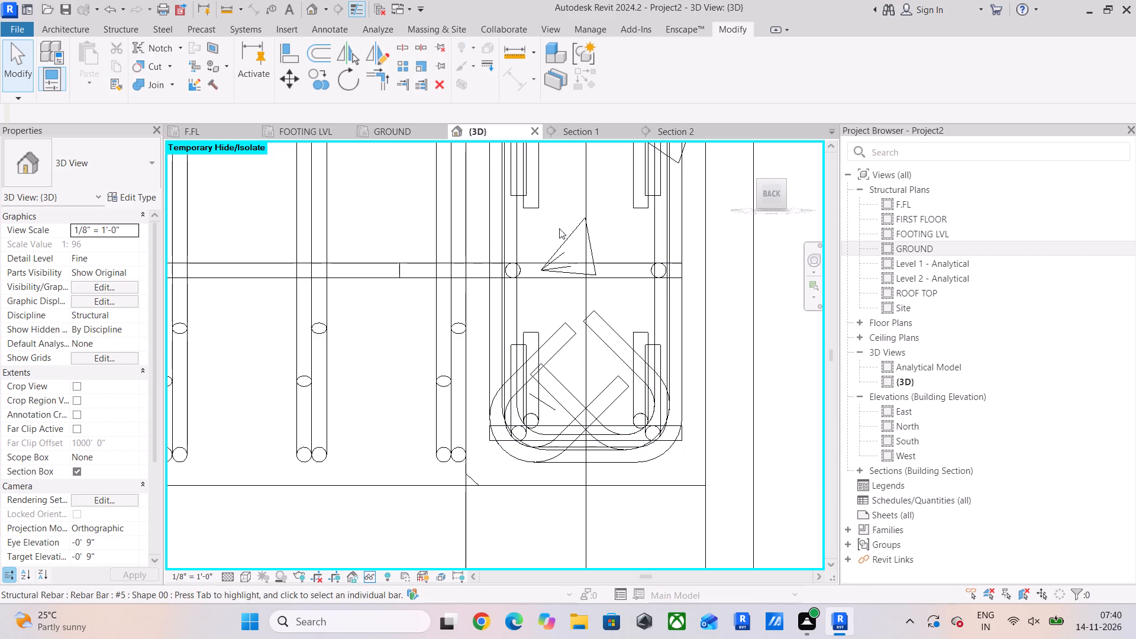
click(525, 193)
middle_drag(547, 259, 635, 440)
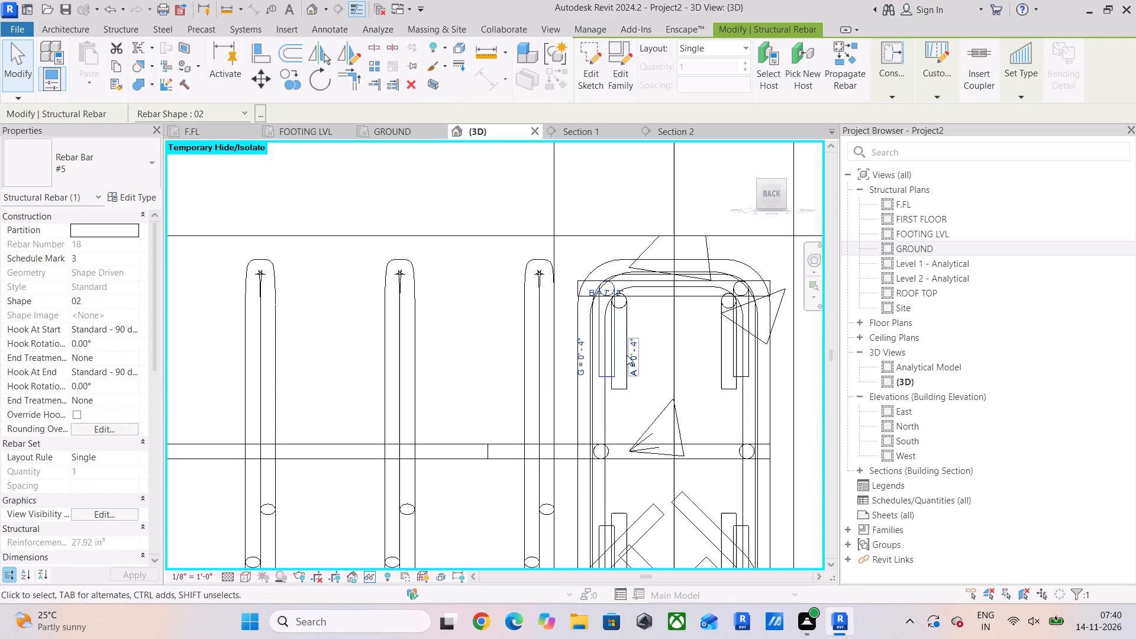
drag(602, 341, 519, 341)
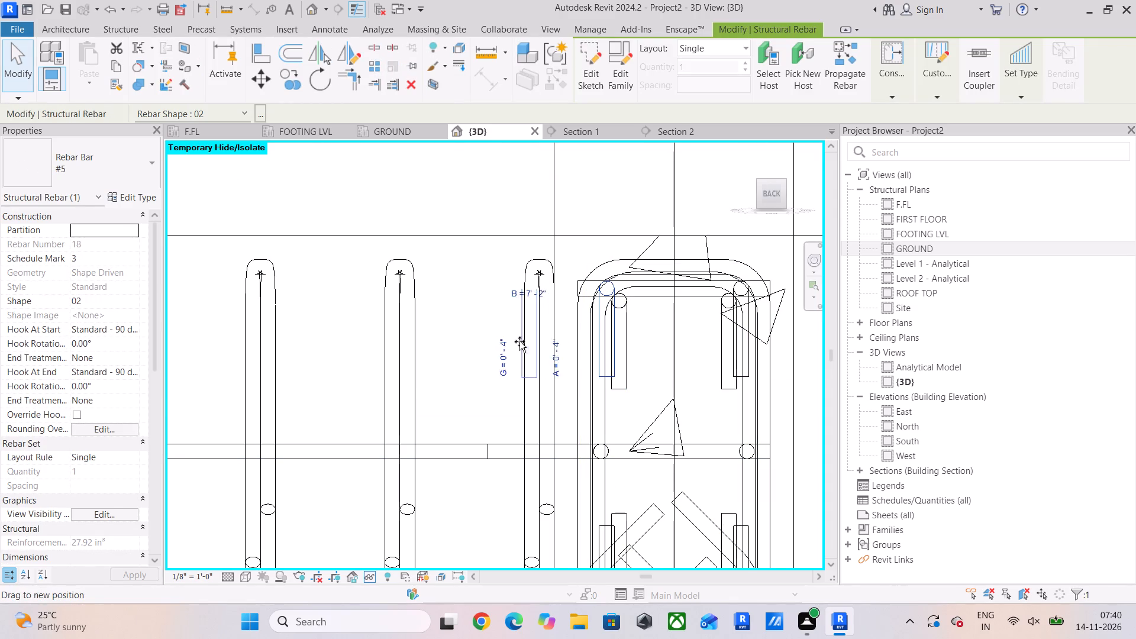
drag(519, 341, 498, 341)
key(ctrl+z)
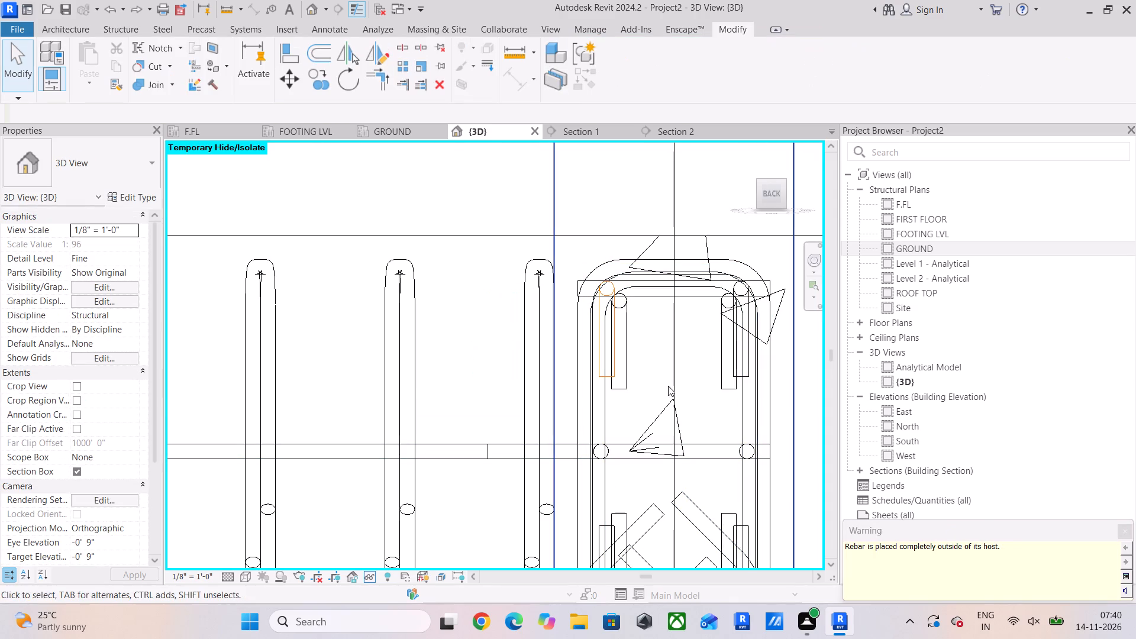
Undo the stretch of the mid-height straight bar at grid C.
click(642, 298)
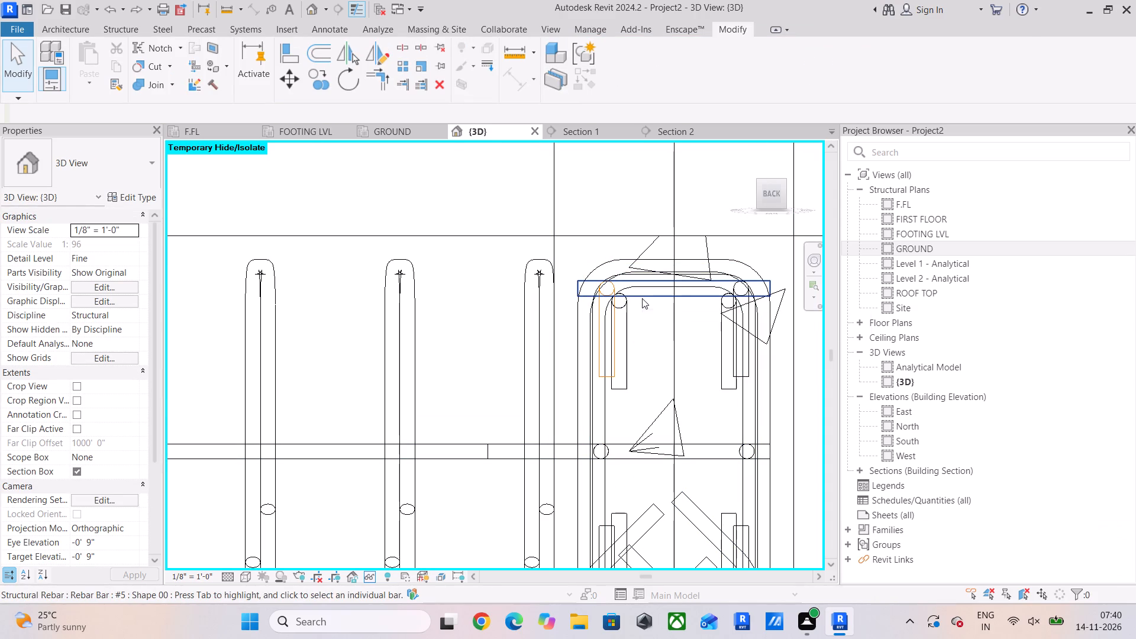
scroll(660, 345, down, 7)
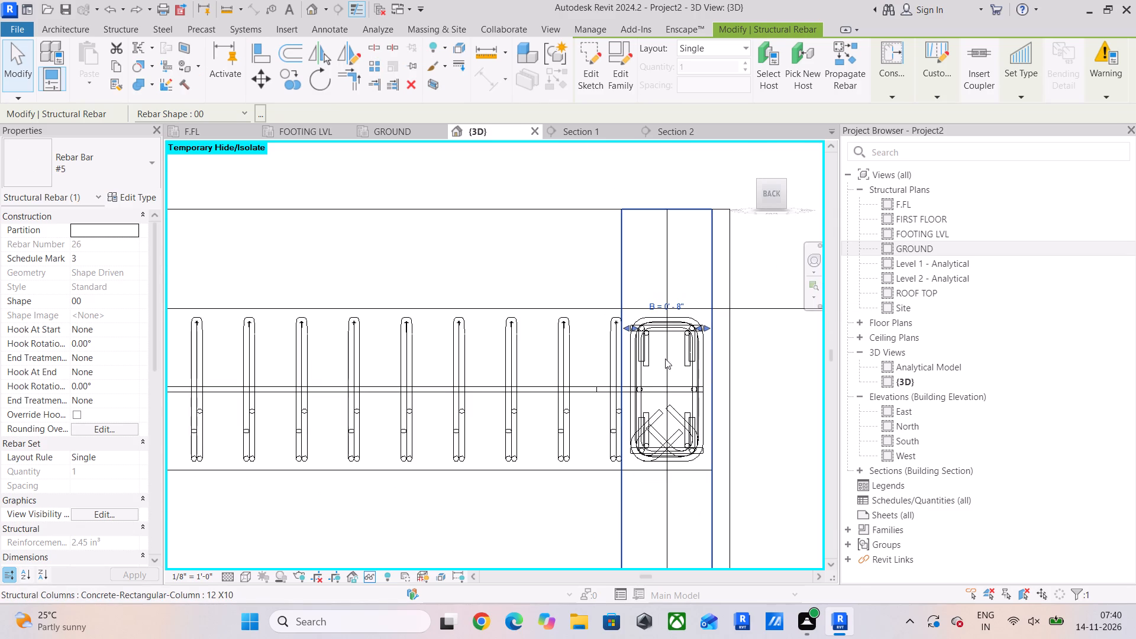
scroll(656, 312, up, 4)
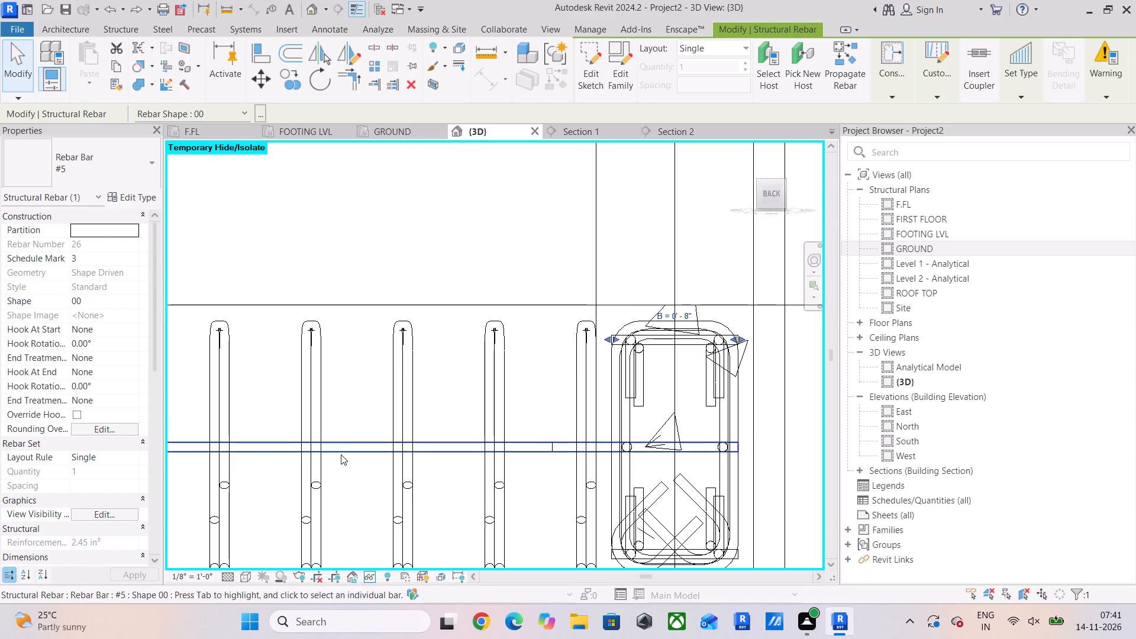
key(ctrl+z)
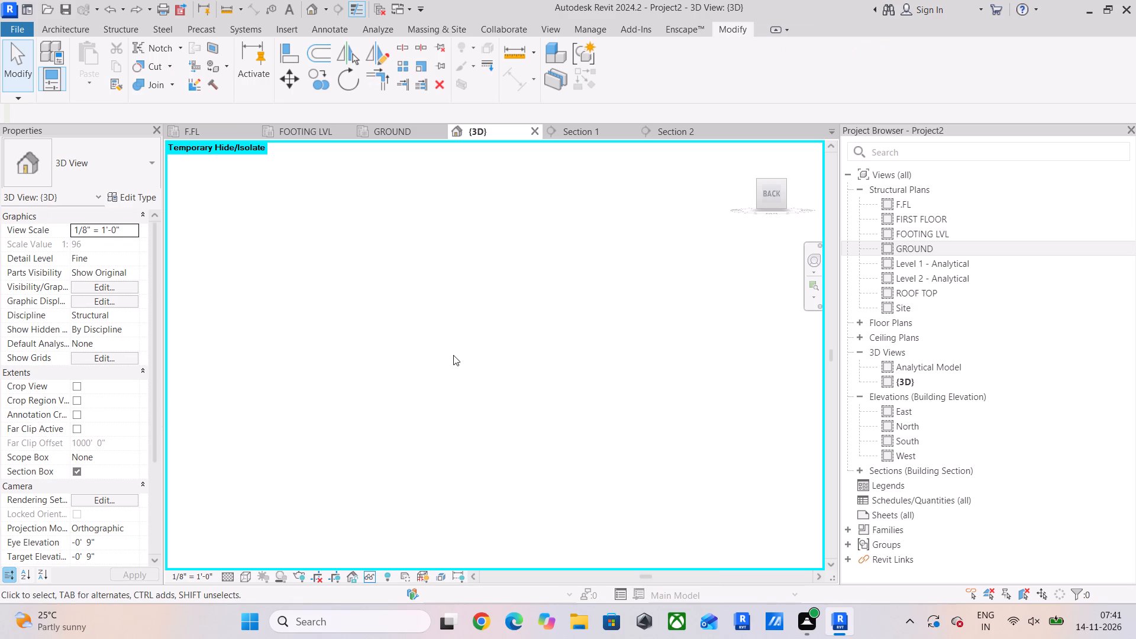
Stretch the short upper straight bar at grid C towards grid D to a length of about 1' - 1".
scroll(453, 355, down, 19)
middle_drag(491, 354, 544, 402)
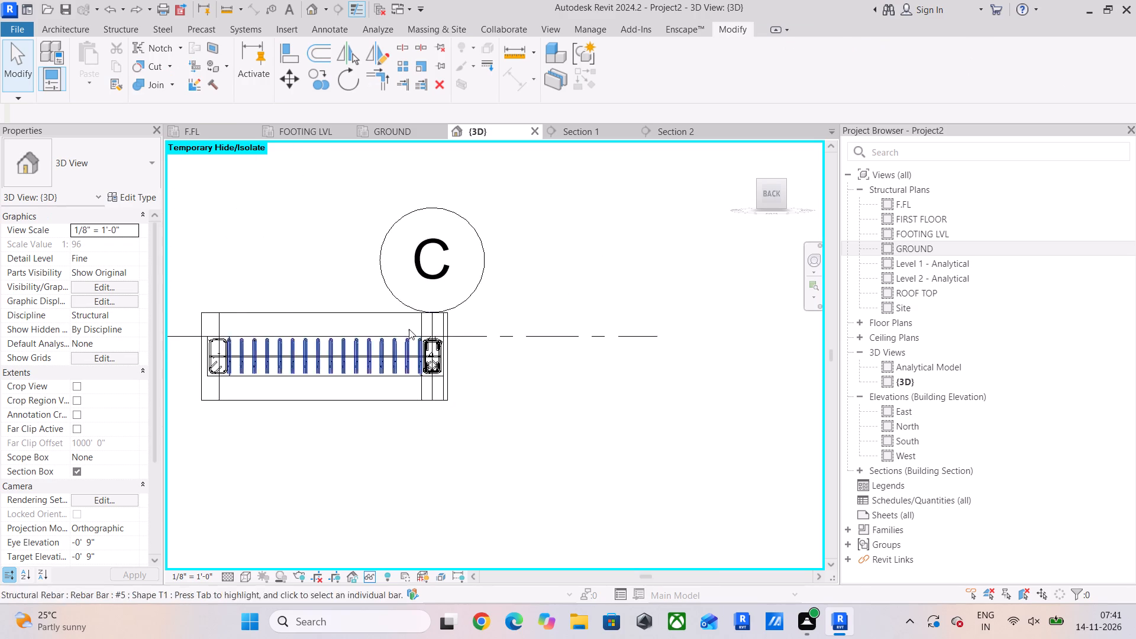
scroll(408, 328, up, 17)
click(382, 327)
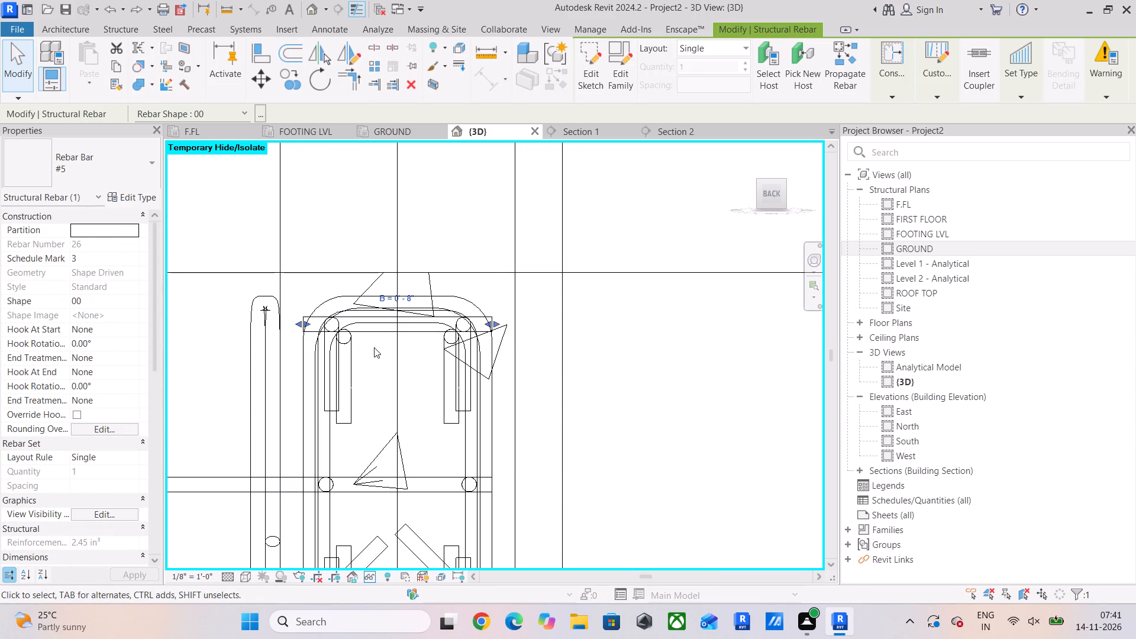
drag(298, 325, 178, 333)
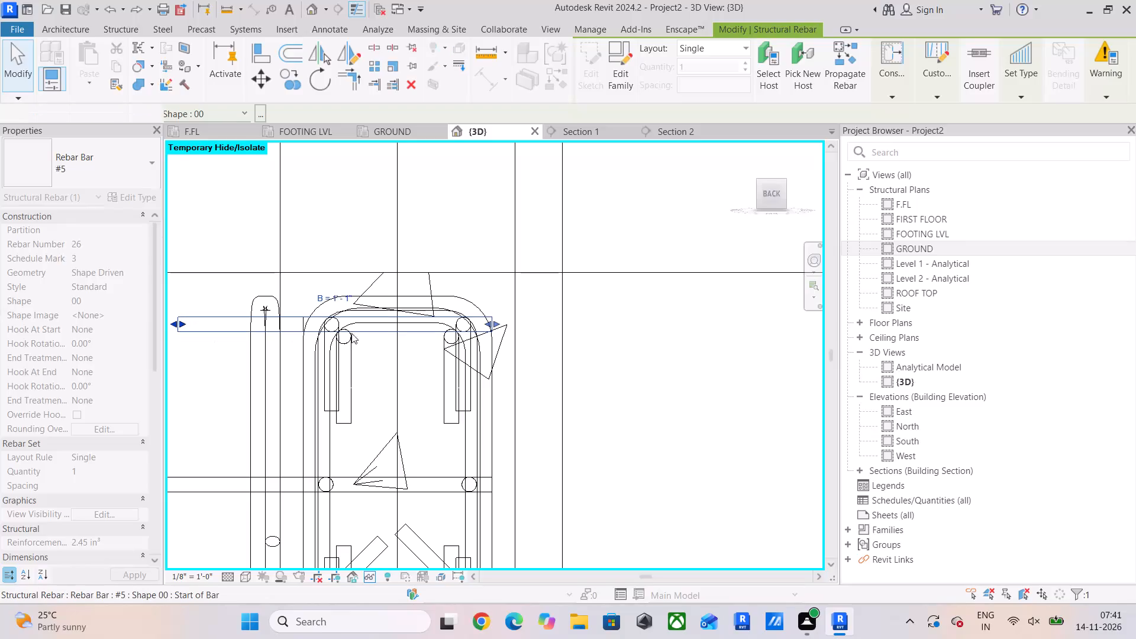
Stretch the second short upper straight bar at grid C, overlapping the first in view, towards grid D to about 1' - 0".
click(291, 357)
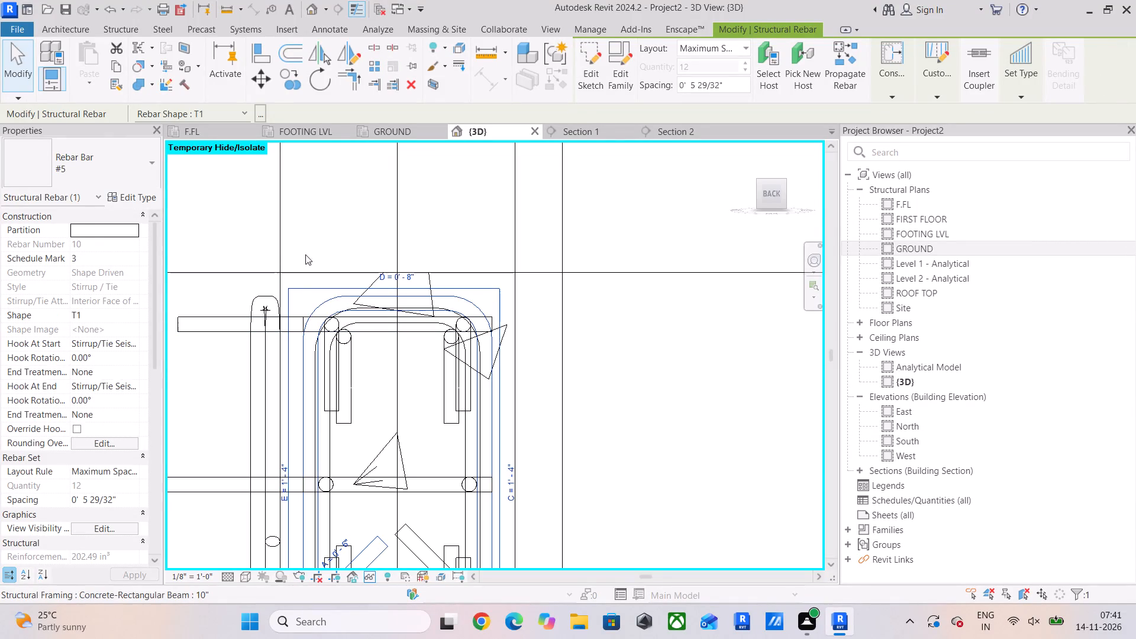
click(340, 223)
scroll(298, 331, up, 4)
click(308, 315)
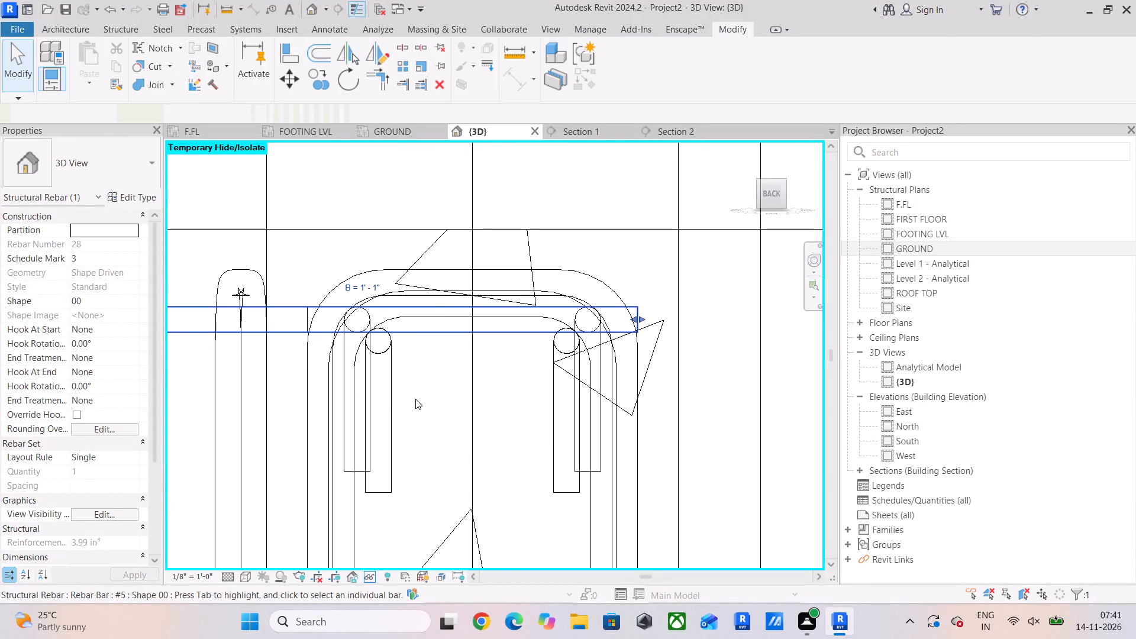
scroll(390, 333, down, 4)
middle_drag(396, 340, 457, 358)
click(470, 385)
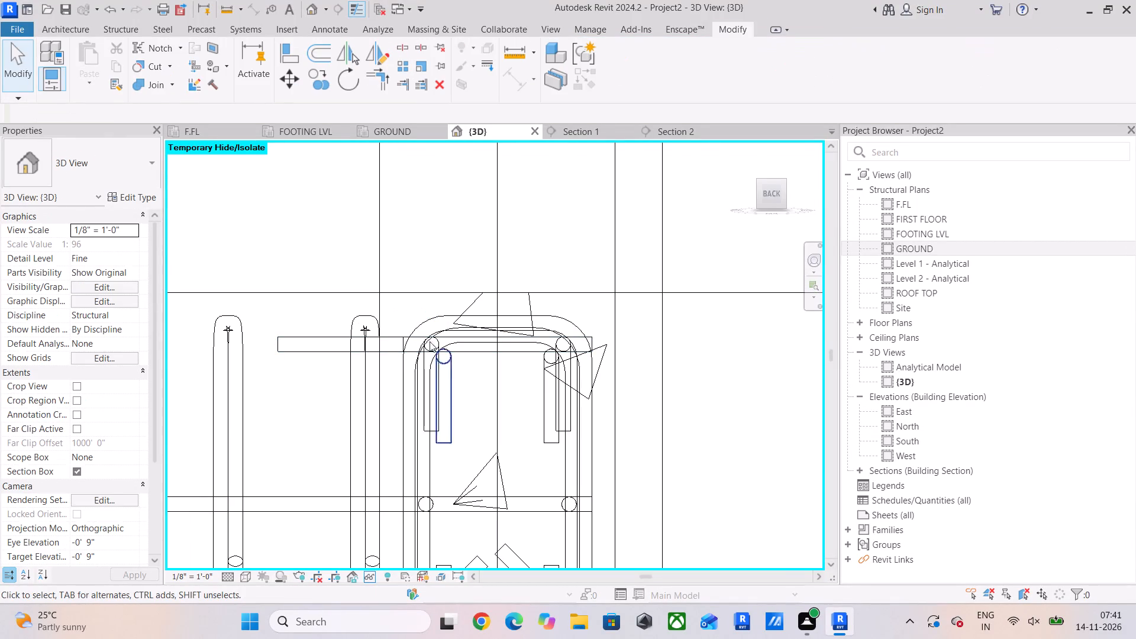
scroll(390, 316, up, 5)
scroll(425, 363, up, 1)
click(414, 367)
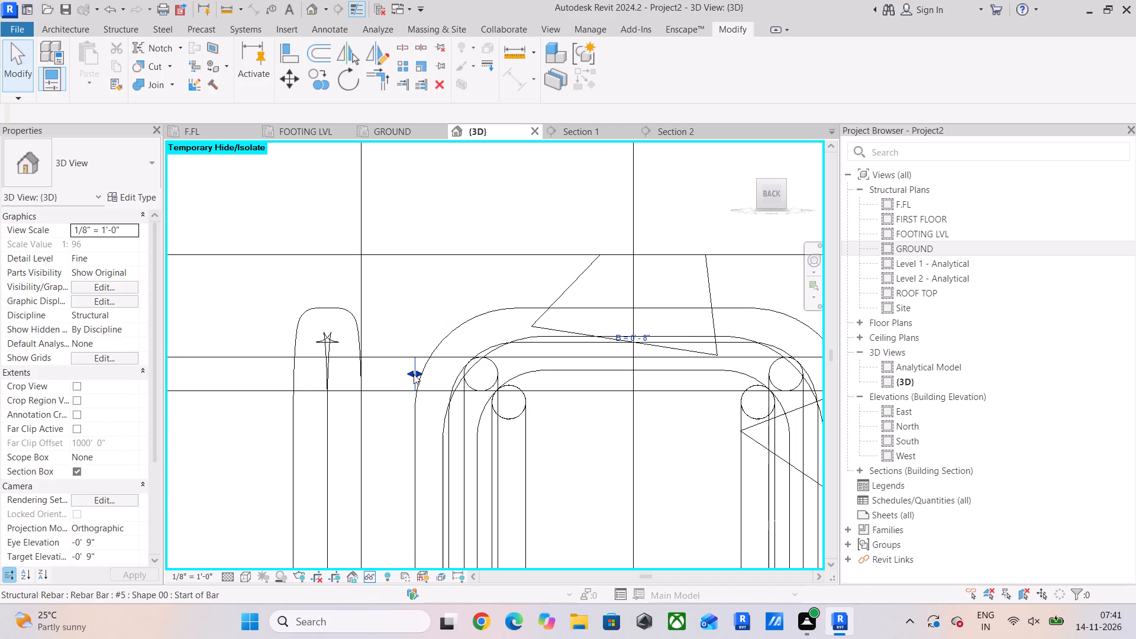
drag(409, 368, 225, 369)
Select both stretched upper straight bars at grid C and set their start hook to the Standard 90-degree hook.
scroll(227, 374, down, 5)
middle_drag(255, 384, 327, 297)
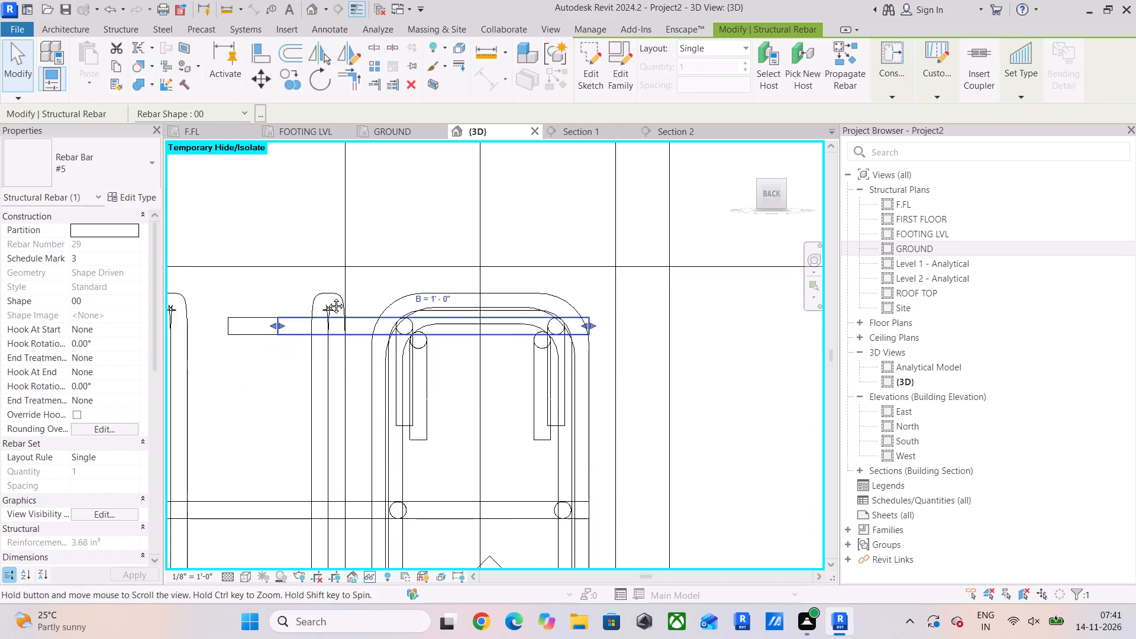
middle_drag(327, 297, 330, 292)
click(297, 337)
drag(319, 252, 314, 267)
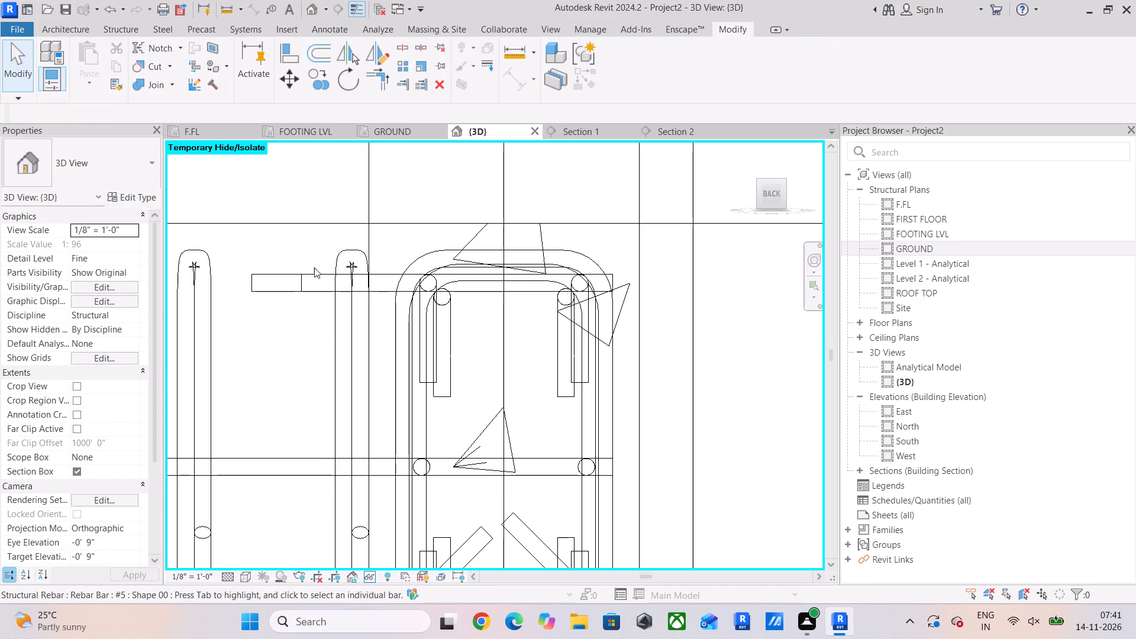
drag(314, 267, 294, 315)
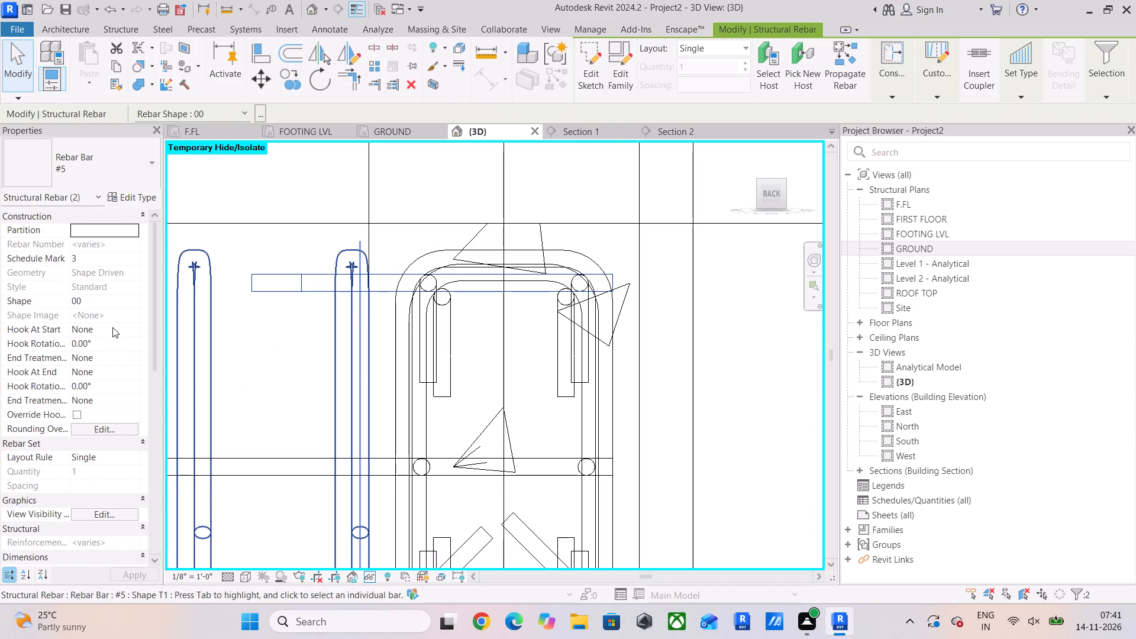
click(128, 328)
click(125, 353)
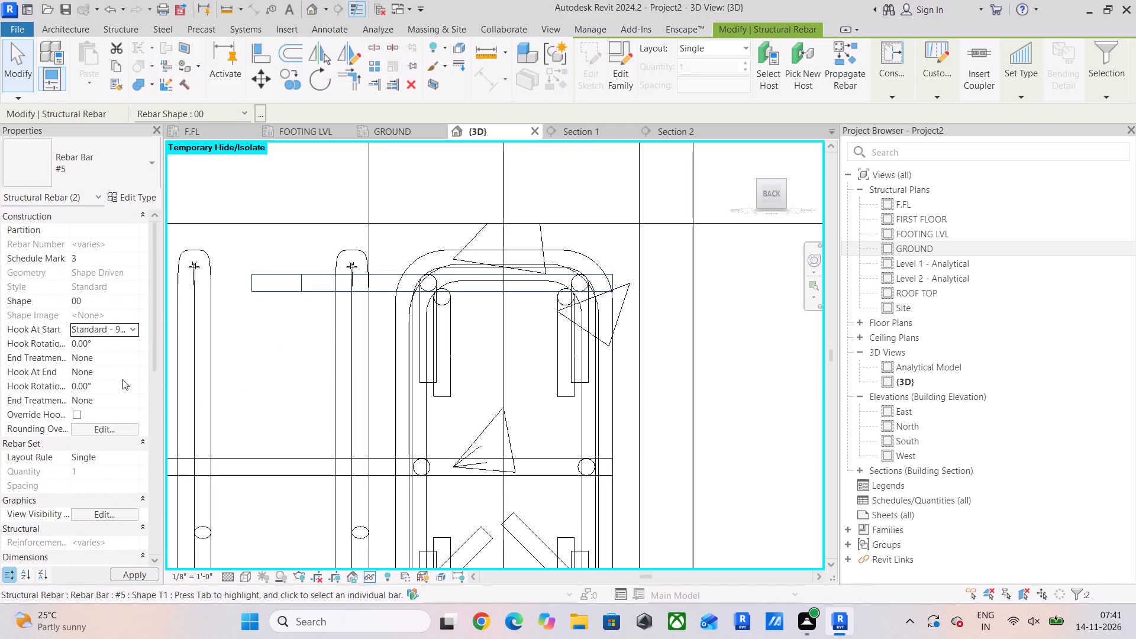
Set the end hook of both selected upper bars at grid C to Standard - 90 deg.
click(133, 373)
click(128, 392)
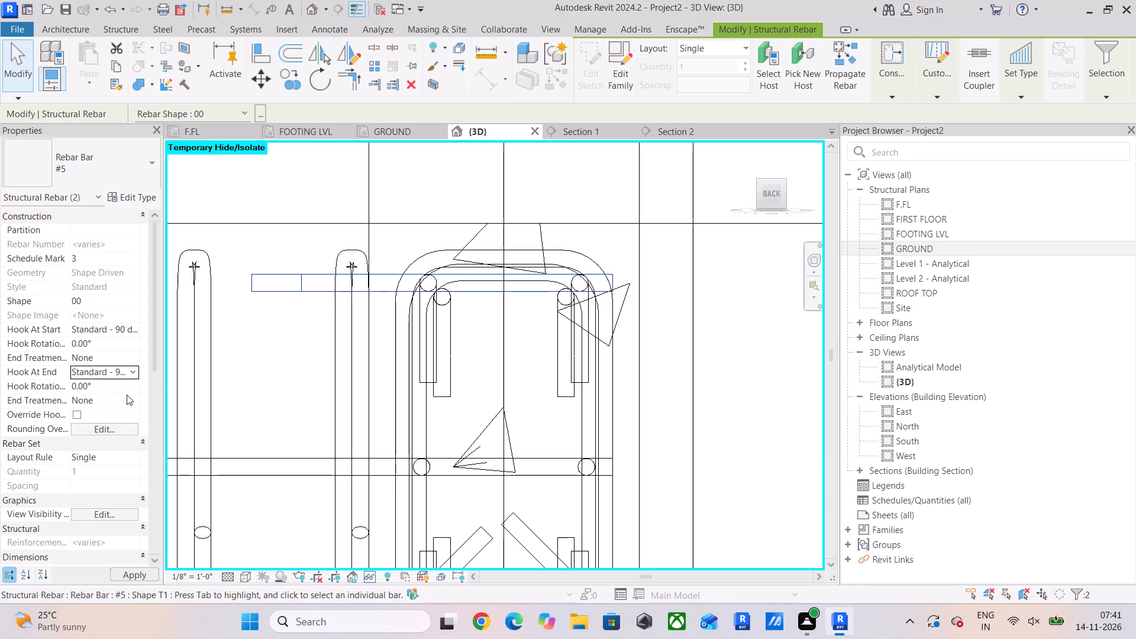
Stretch the short lower straight bar at grid C towards grid D to a length of about 1' - 0".
scroll(276, 343, down, 4)
middle_drag(277, 343, 254, 221)
scroll(333, 375, up, 5)
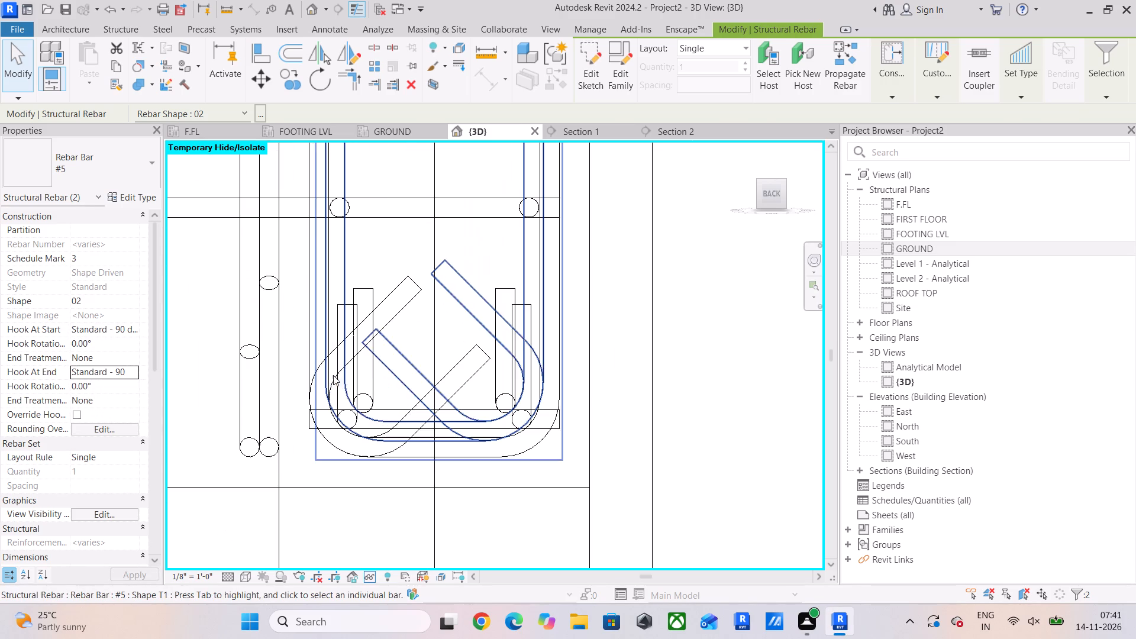
click(388, 406)
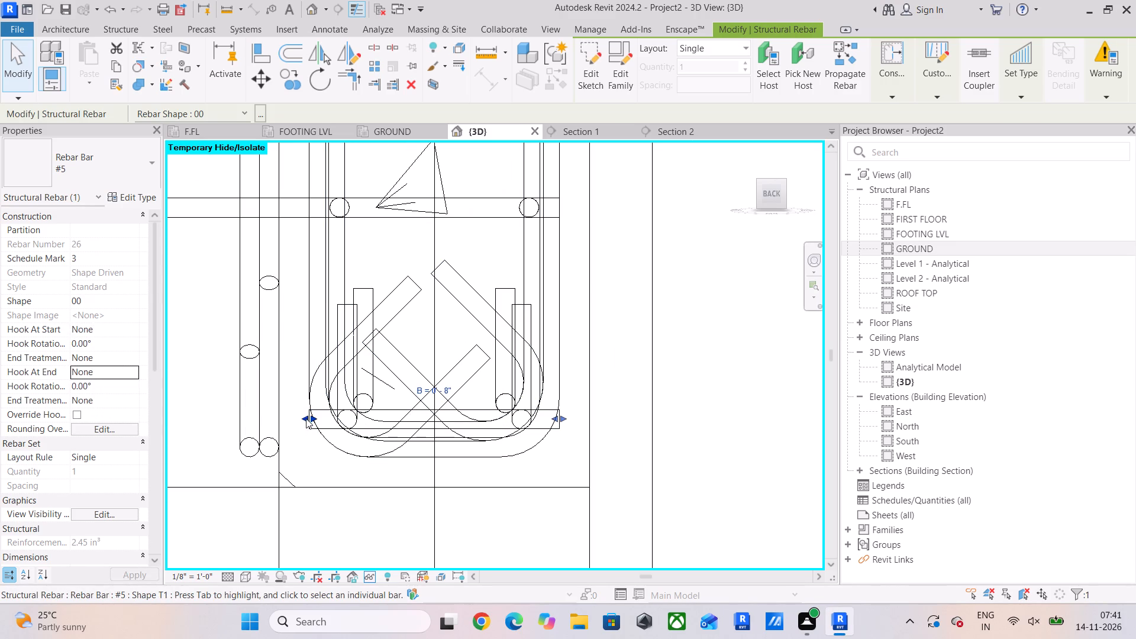
drag(306, 417, 191, 418)
Stretch the second short lower straight bar at grid C, overlapping the first in view, slightly past the first one towards grid D.
scroll(308, 418, up, 4)
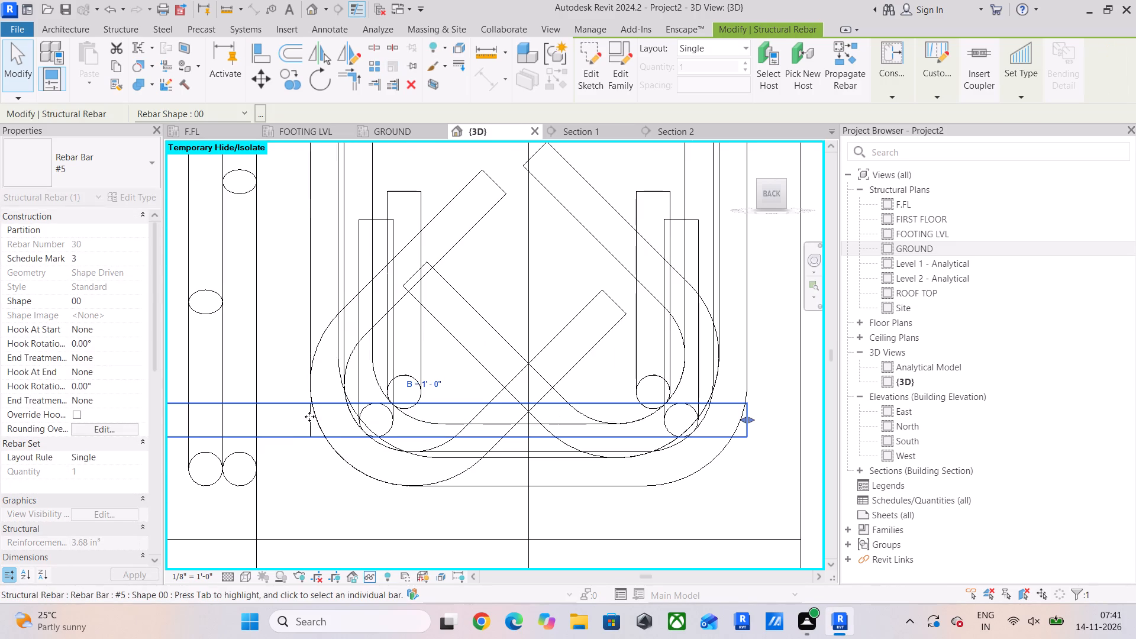
scroll(309, 422, up, 4)
drag(311, 480, 308, 474)
click(310, 425)
scroll(303, 422, down, 4)
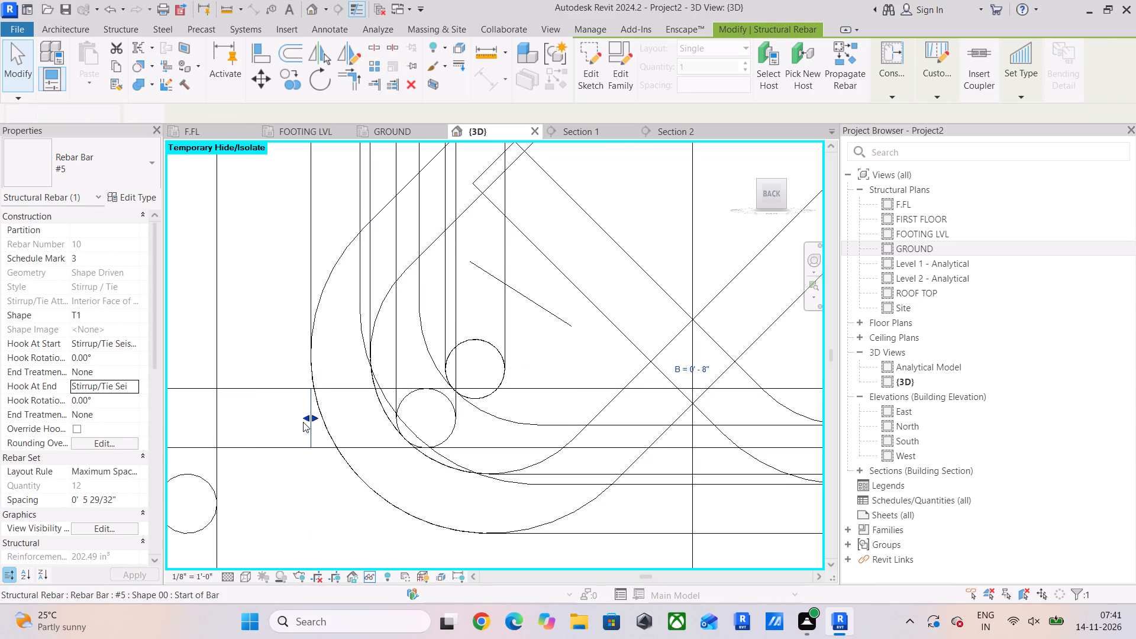
scroll(303, 422, down, 6)
middle_drag(312, 424, 402, 424)
drag(389, 421, 305, 421)
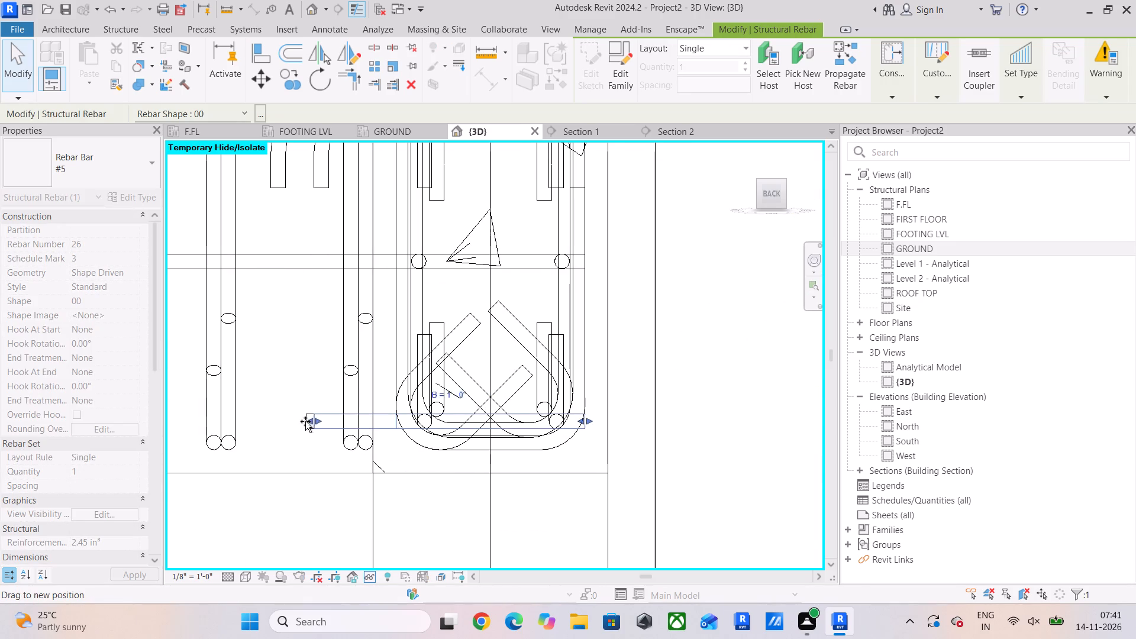
drag(305, 421, 289, 422)
Select both stretched lower straight bars at grid C and set their start and end hooks to Standard - 90 deg.
drag(315, 382, 301, 442)
click(133, 329)
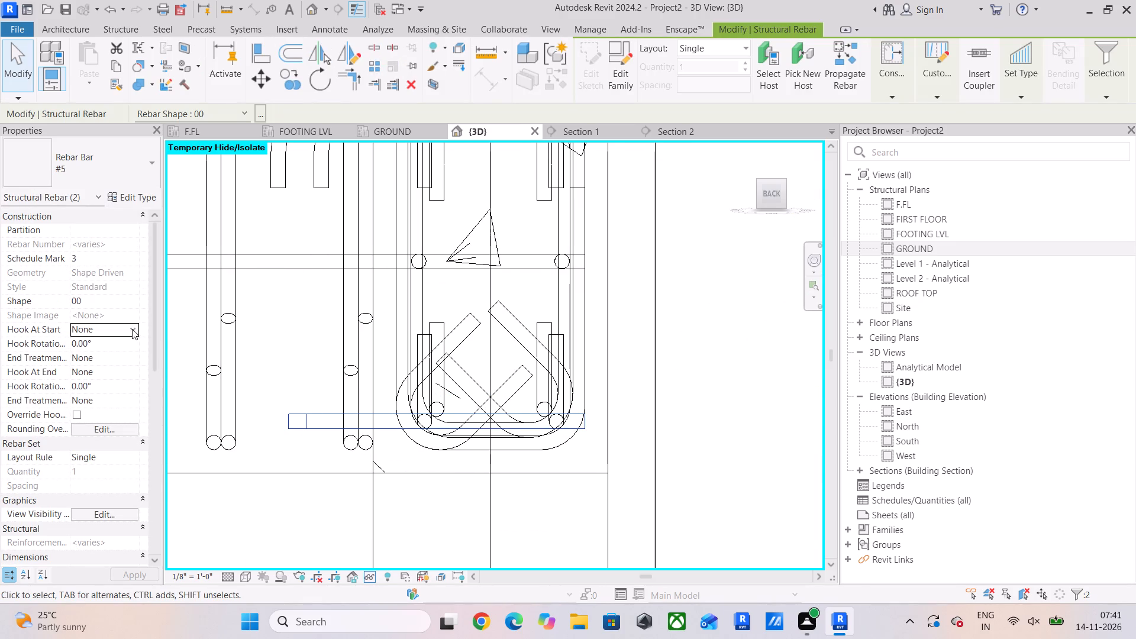
click(127, 354)
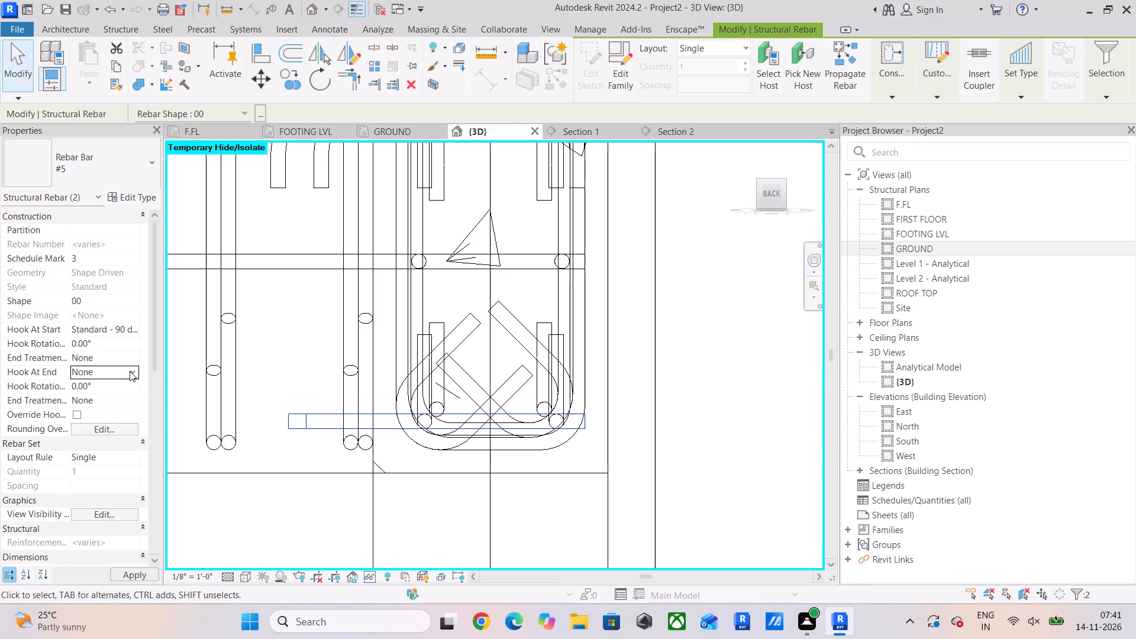
click(130, 371)
click(125, 390)
click(131, 372)
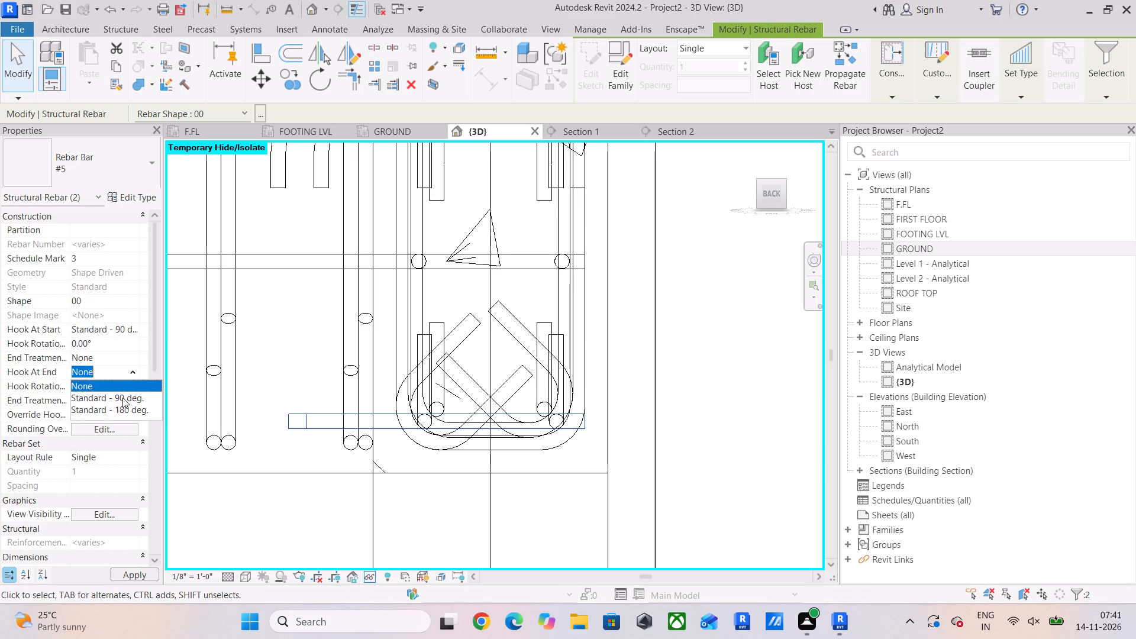
click(122, 398)
click(286, 295)
Align the outer hooked end of the upper bars at grid C with the mid-height straight bar's end at grid D.
scroll(297, 274, down, 5)
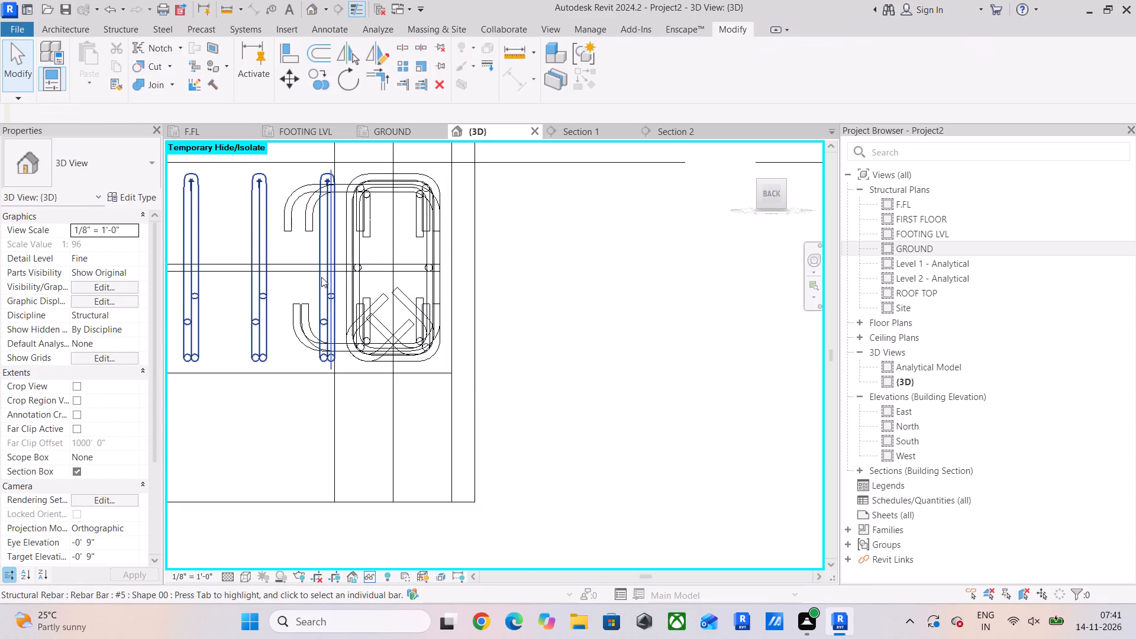
scroll(324, 278, down, 2)
middle_drag(334, 285, 363, 324)
scroll(363, 324, down, 5)
middle_drag(437, 357, 640, 396)
middle_drag(315, 390, 485, 397)
scroll(301, 318, up, 4)
middle_drag(428, 349, 335, 350)
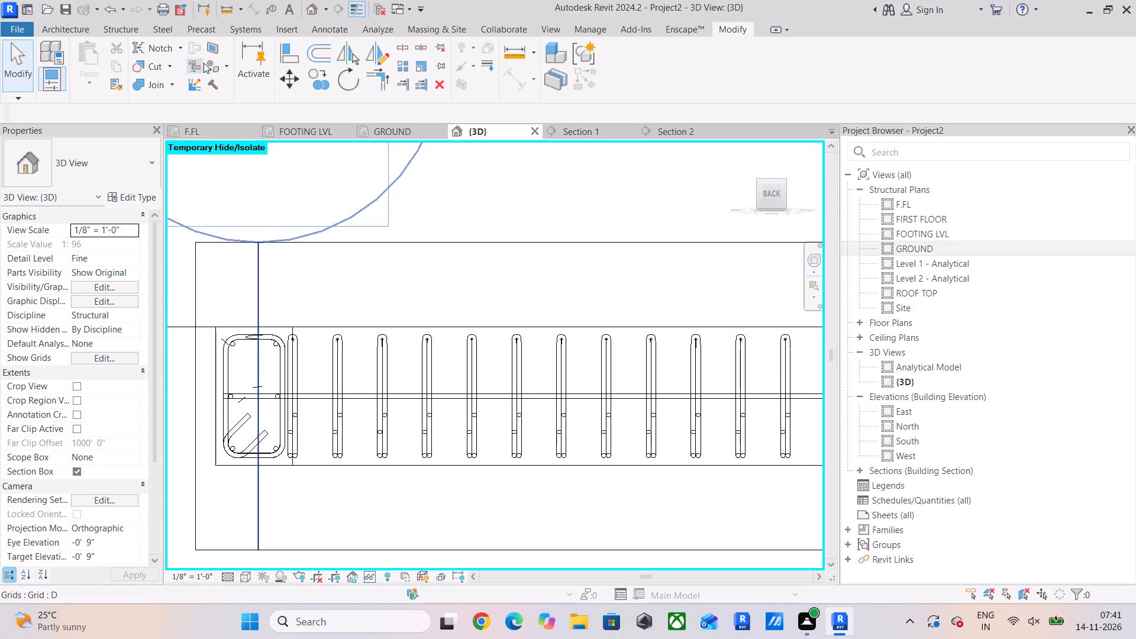
click(281, 54)
scroll(234, 293, up, 4)
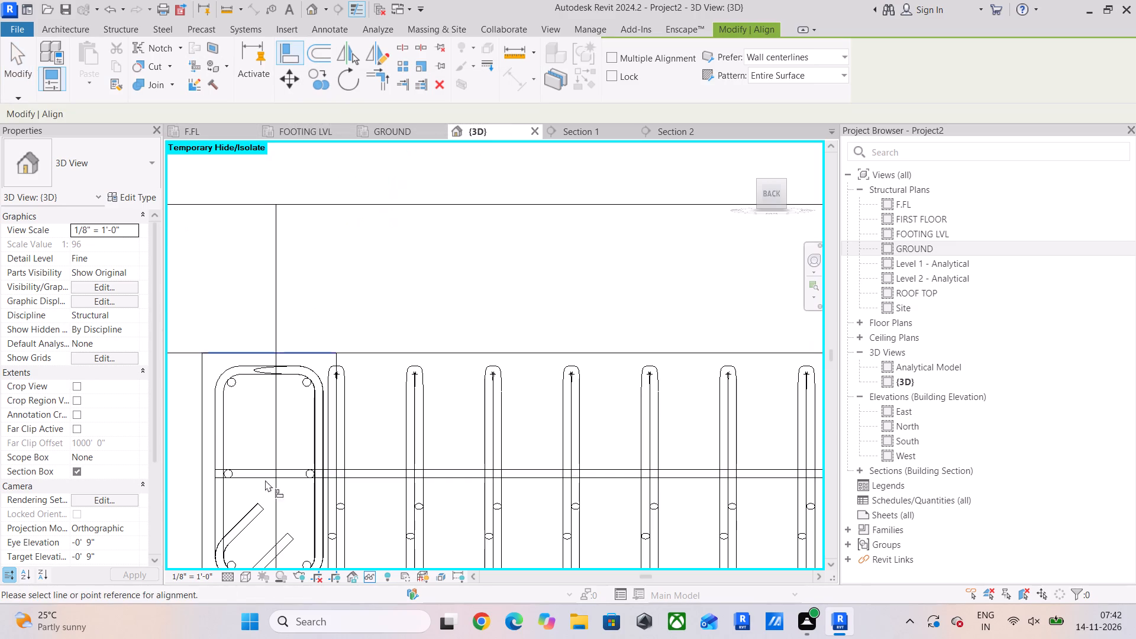
scroll(232, 487, up, 4)
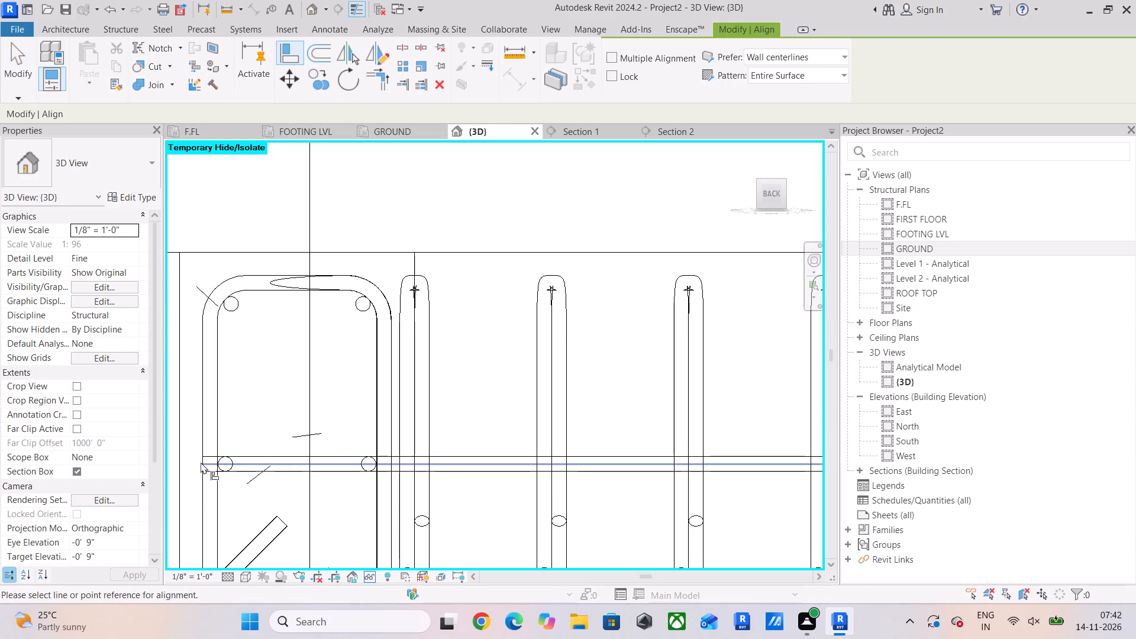
scroll(206, 461, up, 4)
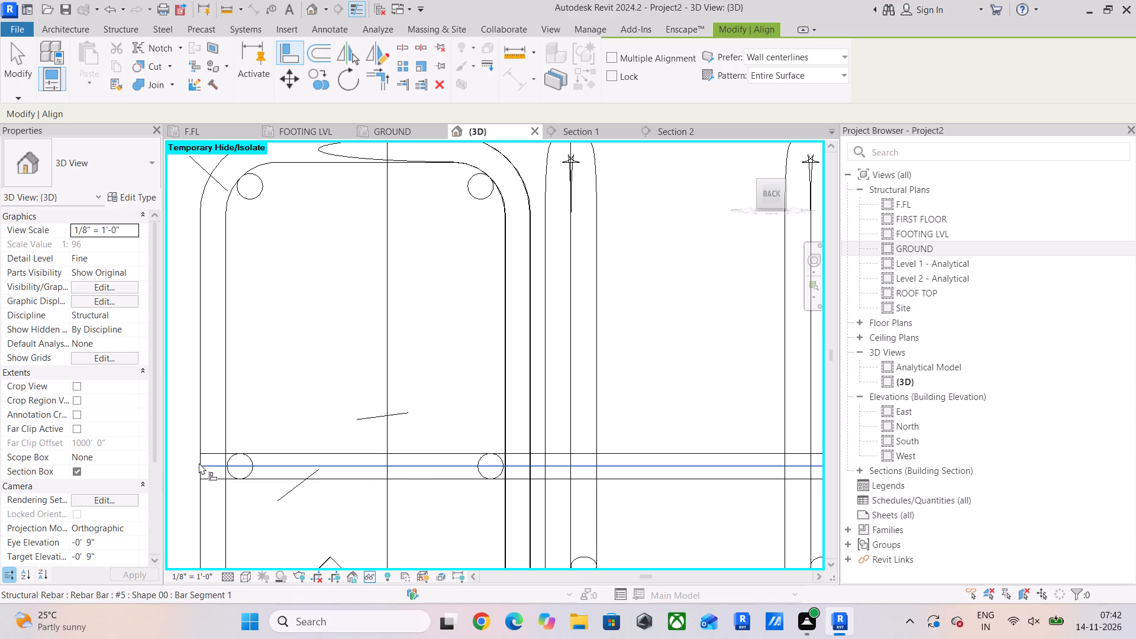
click(195, 462)
scroll(430, 483, down, 6)
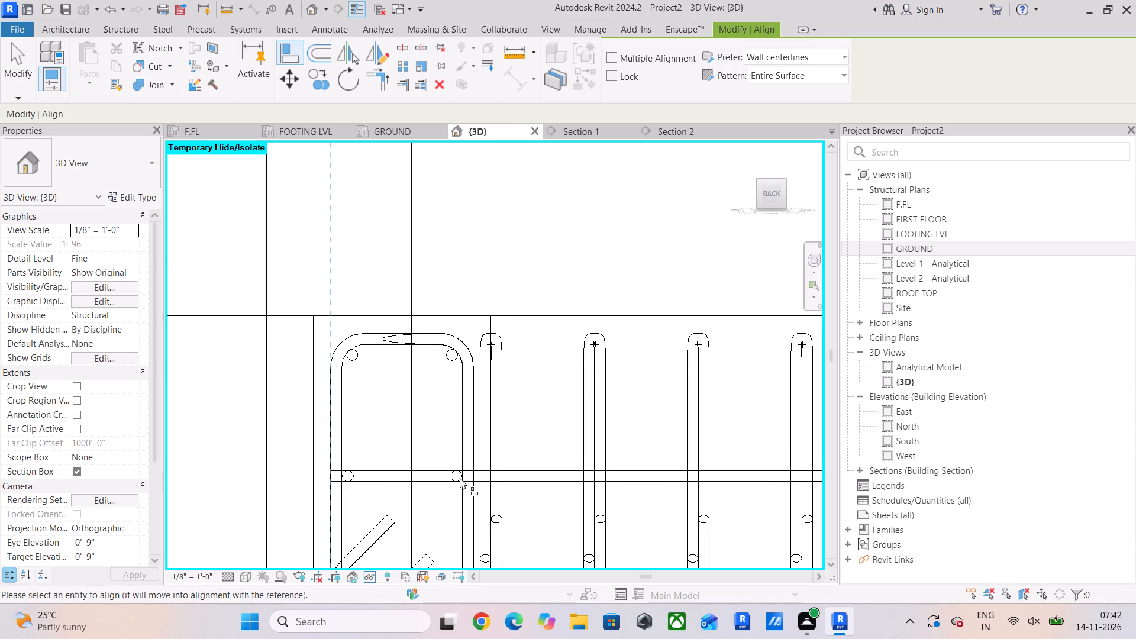
scroll(460, 477, down, 4)
scroll(531, 475, down, 3)
middle_drag(544, 475, 269, 486)
middle_drag(699, 468, 464, 482)
scroll(557, 472, up, 4)
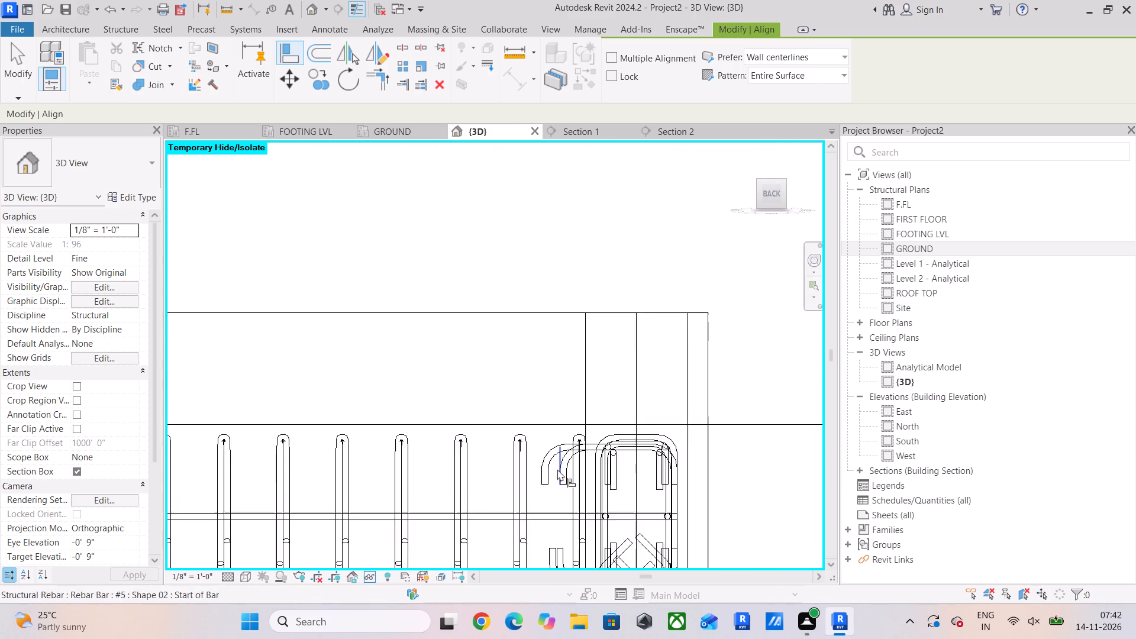
click(534, 472)
Align the second upper bar's hooked end at grid C with the extended upper bar's hook face at grid D.
scroll(469, 514, down, 9)
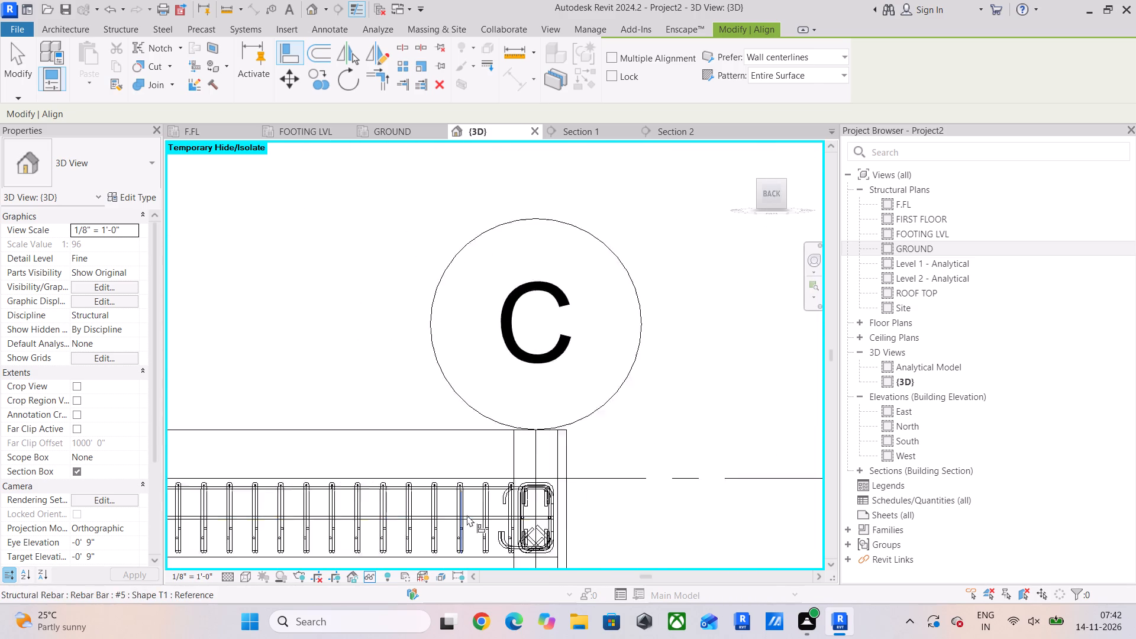
scroll(467, 515, down, 1)
middle_drag(469, 515, 577, 506)
scroll(365, 501, up, 10)
scroll(292, 488, up, 4)
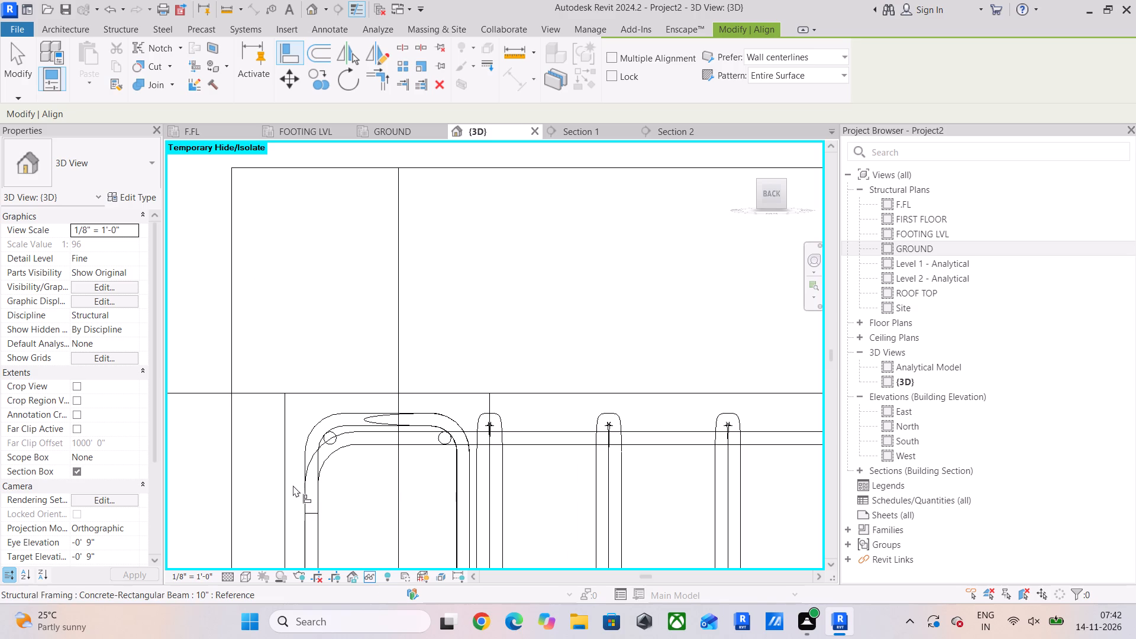
click(299, 494)
scroll(539, 515, down, 12)
middle_drag(659, 506, 298, 473)
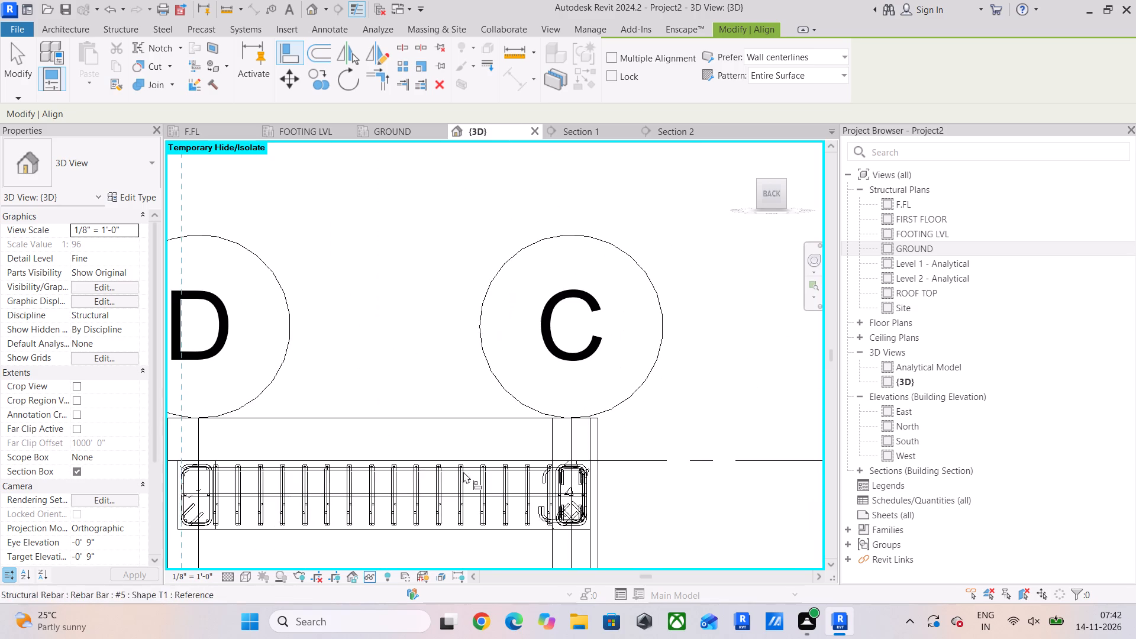
scroll(509, 461, up, 9)
click(572, 509)
Align the outer hooked end of the lower bars at grid C with the upper bars' hook face at grid D.
scroll(561, 511, down, 5)
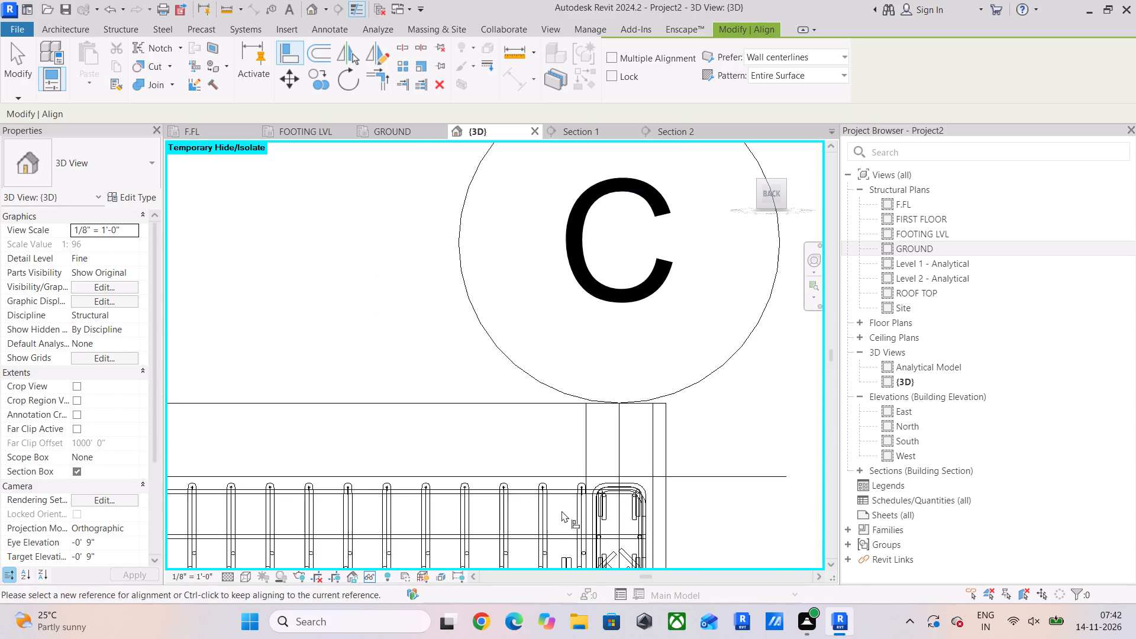
scroll(555, 514, down, 6)
middle_drag(519, 516, 557, 508)
scroll(340, 501, up, 10)
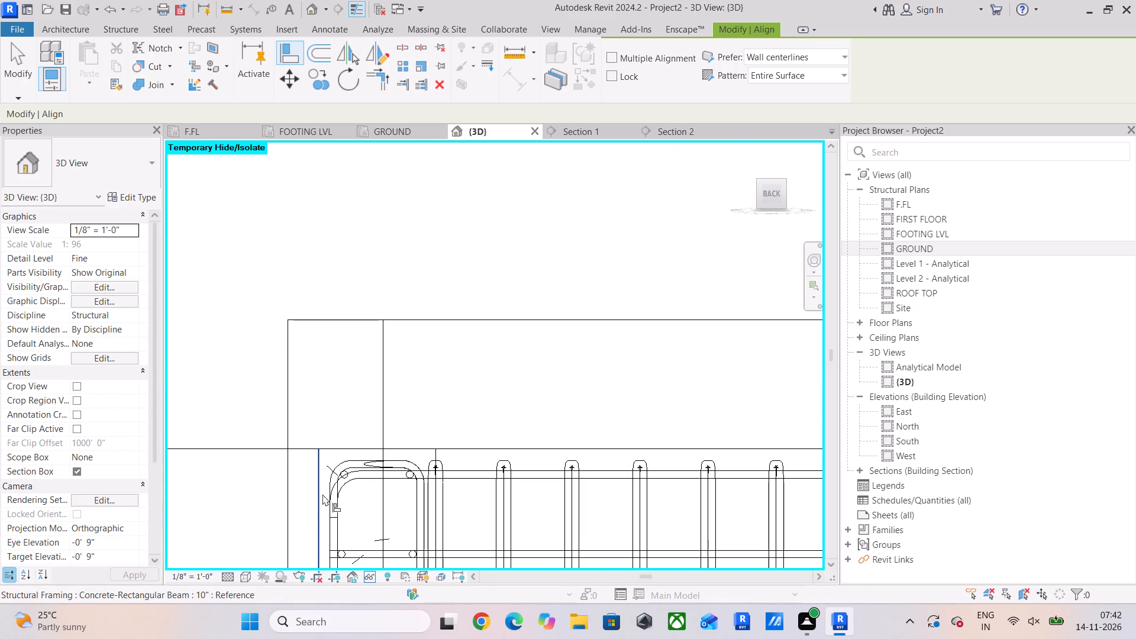
click(324, 493)
scroll(535, 520, down, 9)
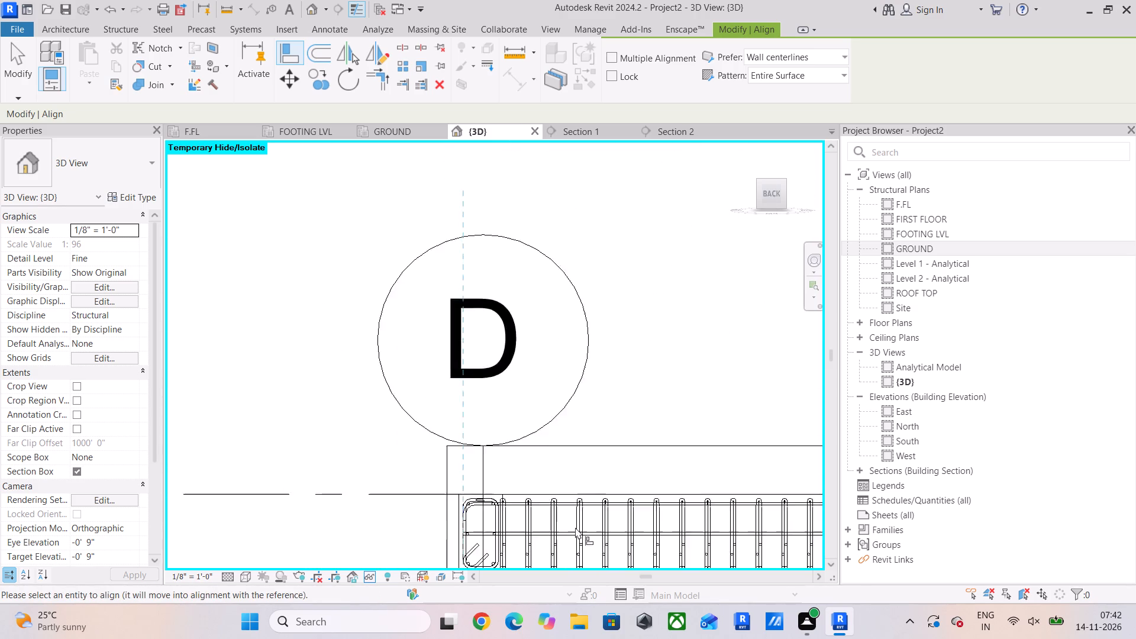
scroll(575, 527, down, 1)
middle_drag(583, 528, 395, 476)
scroll(504, 498, up, 5)
scroll(575, 499, up, 5)
middle_drag(686, 485, 534, 496)
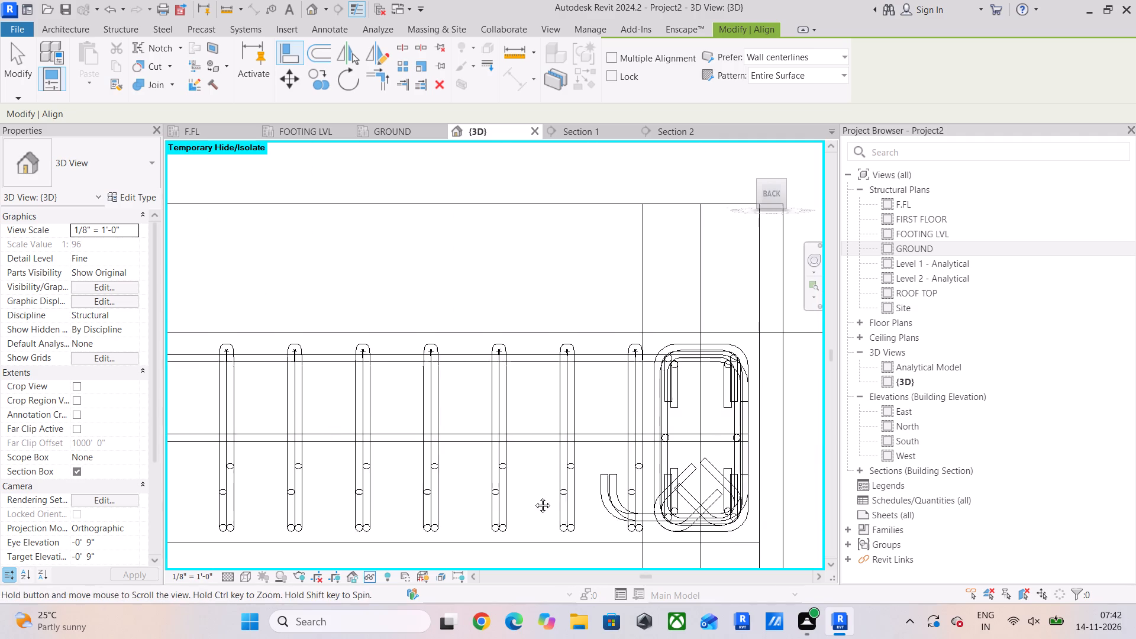
middle_drag(534, 496, 534, 497)
click(592, 488)
Align the remaining lower bar's hooked end at grid C with the bar ends at grid D and finish aligning.
scroll(592, 488, down, 5)
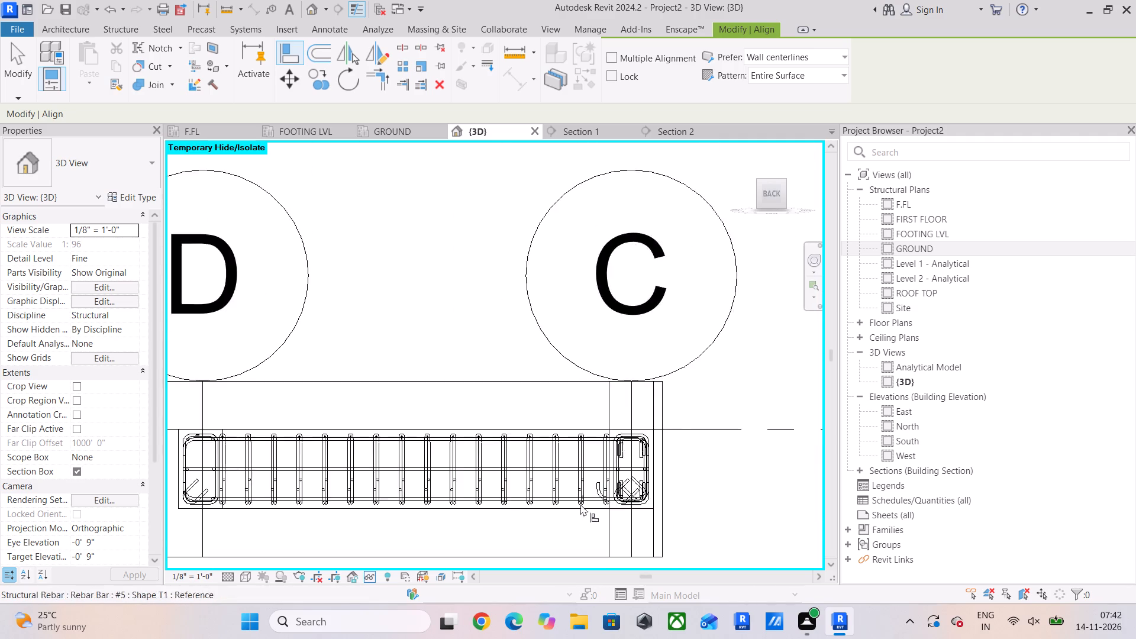
scroll(580, 504, down, 6)
scroll(323, 498, up, 16)
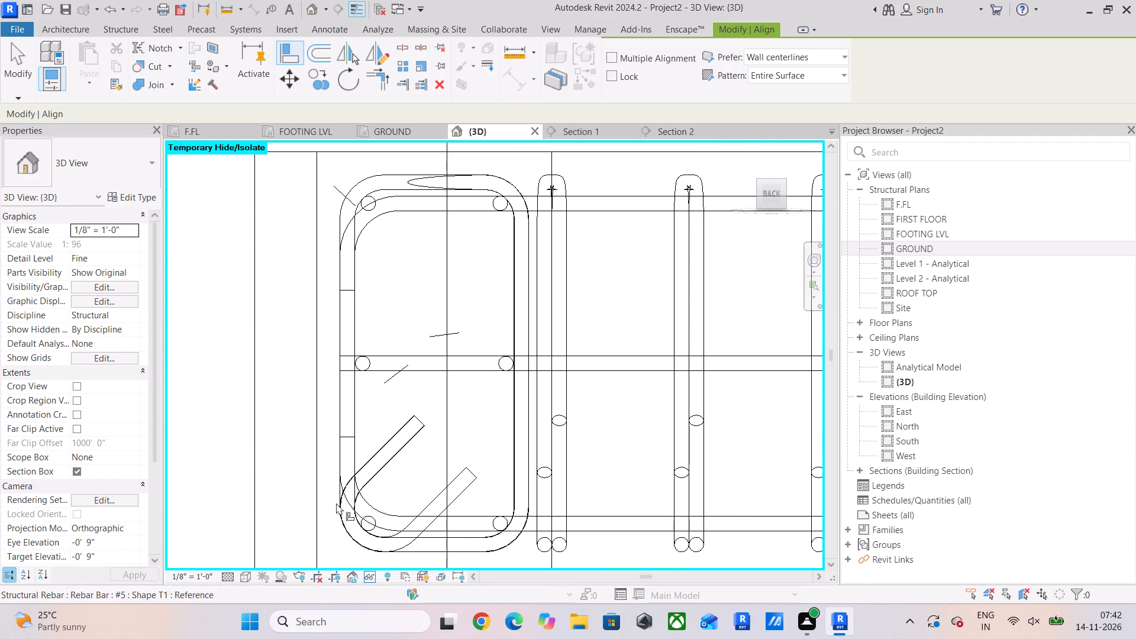
click(337, 484)
scroll(603, 501, down, 10)
middle_drag(740, 502, 340, 519)
click(738, 511)
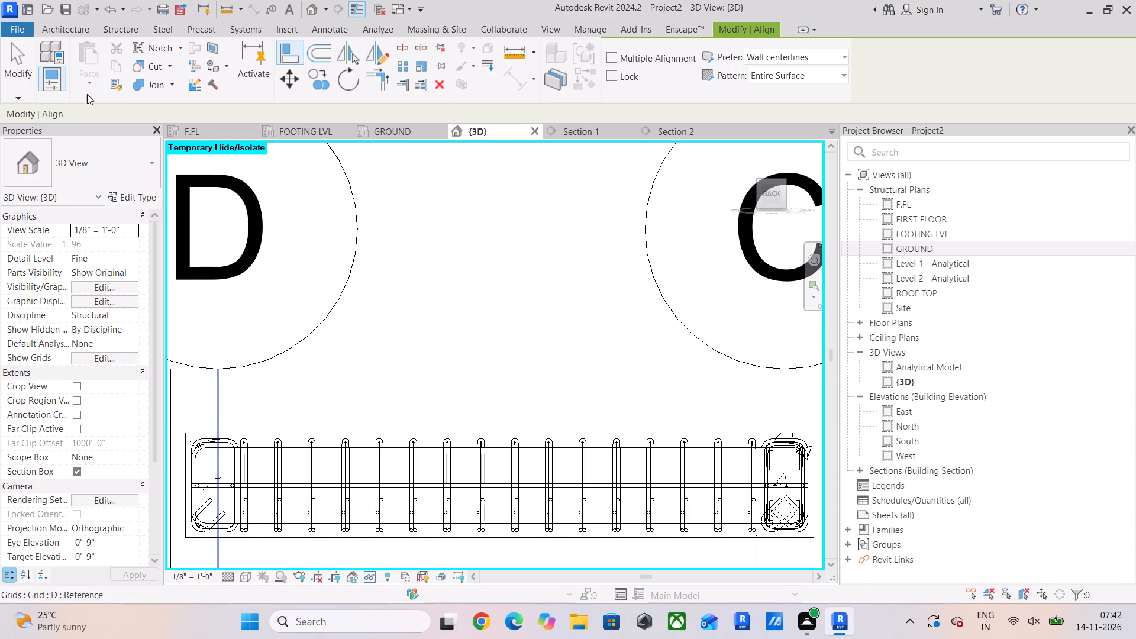
click(17, 64)
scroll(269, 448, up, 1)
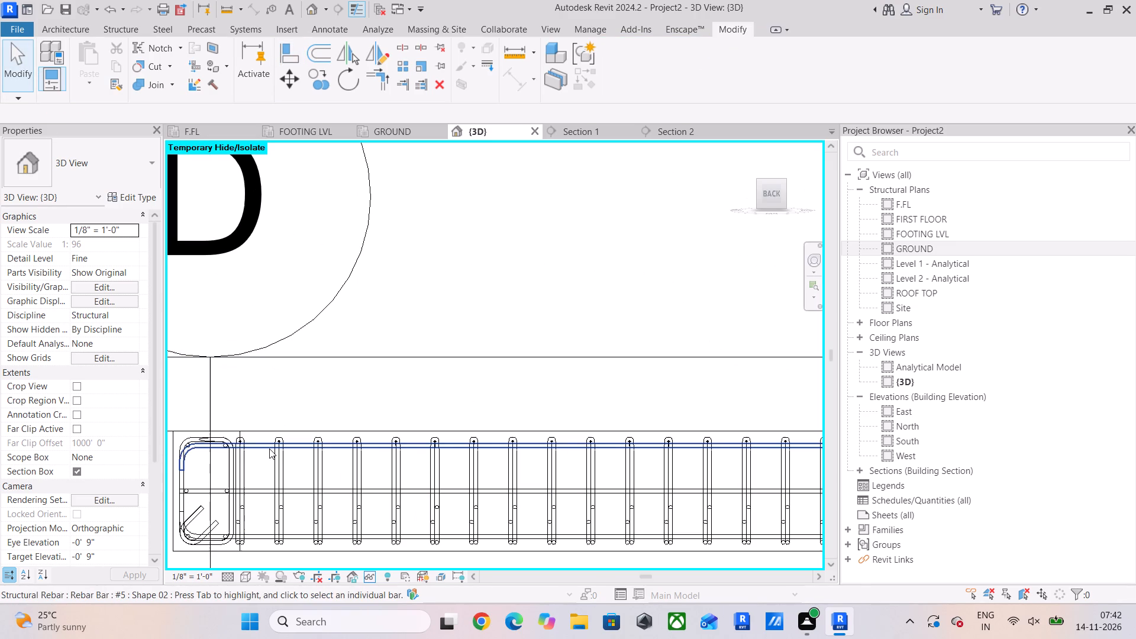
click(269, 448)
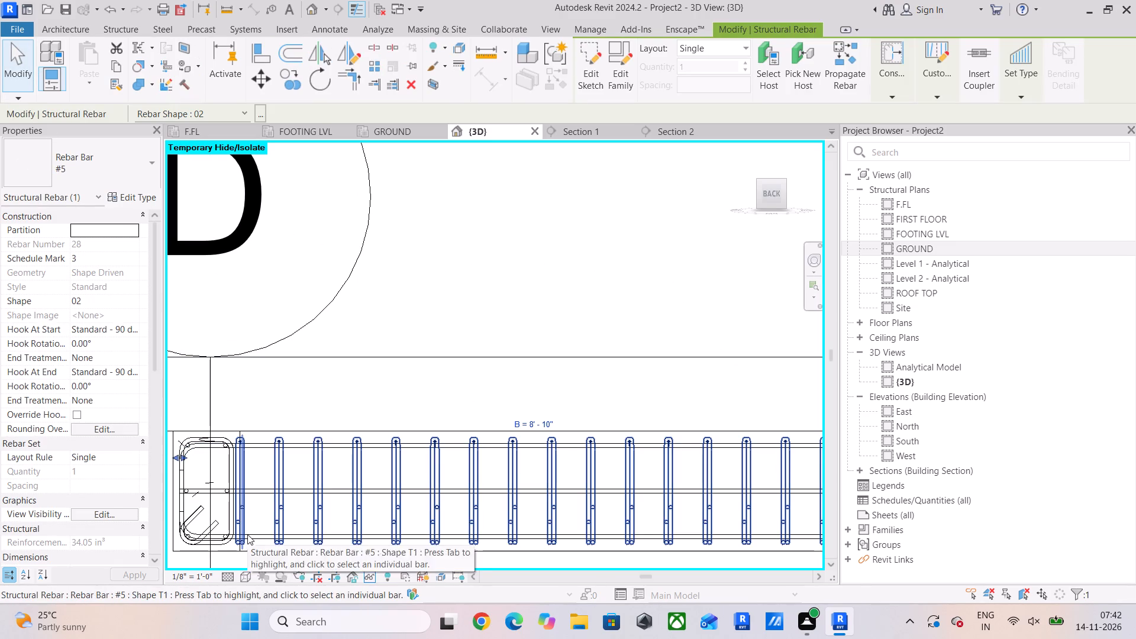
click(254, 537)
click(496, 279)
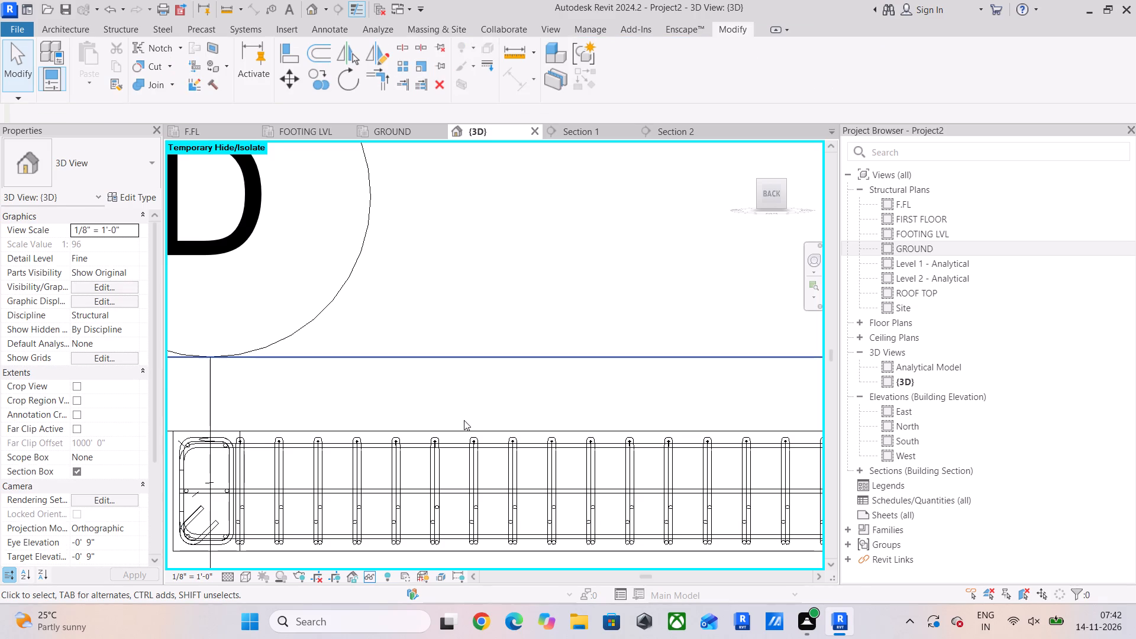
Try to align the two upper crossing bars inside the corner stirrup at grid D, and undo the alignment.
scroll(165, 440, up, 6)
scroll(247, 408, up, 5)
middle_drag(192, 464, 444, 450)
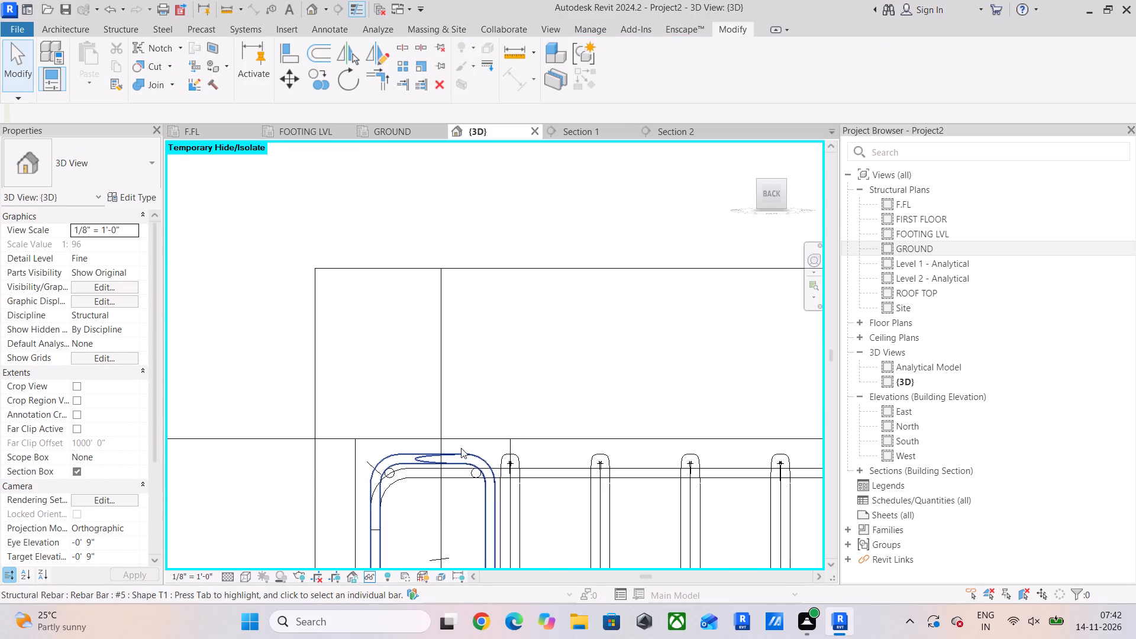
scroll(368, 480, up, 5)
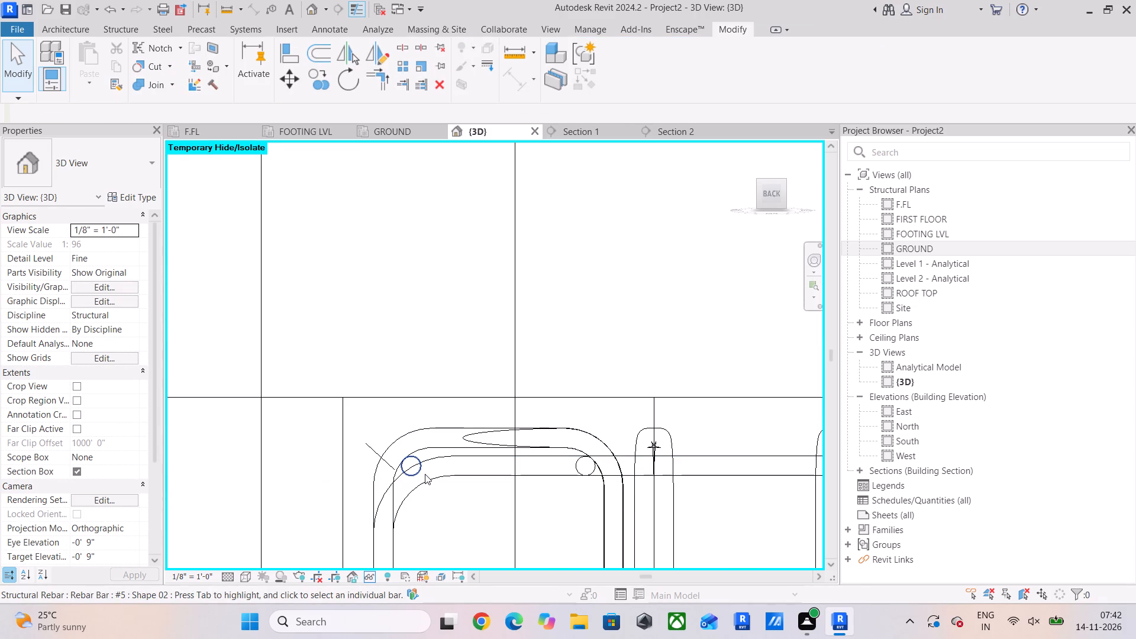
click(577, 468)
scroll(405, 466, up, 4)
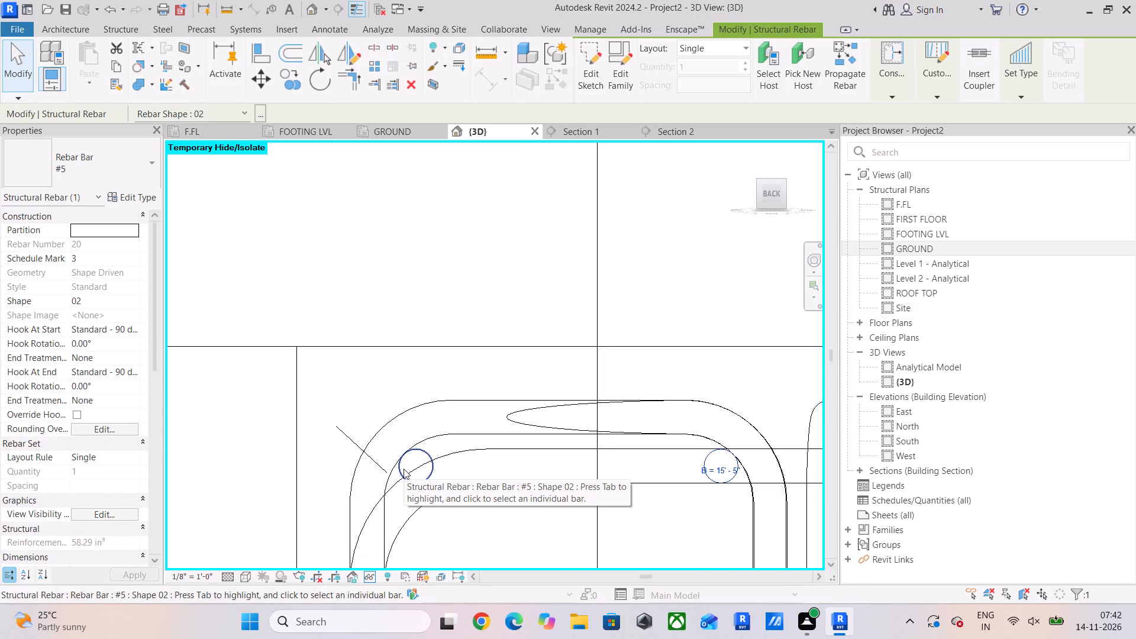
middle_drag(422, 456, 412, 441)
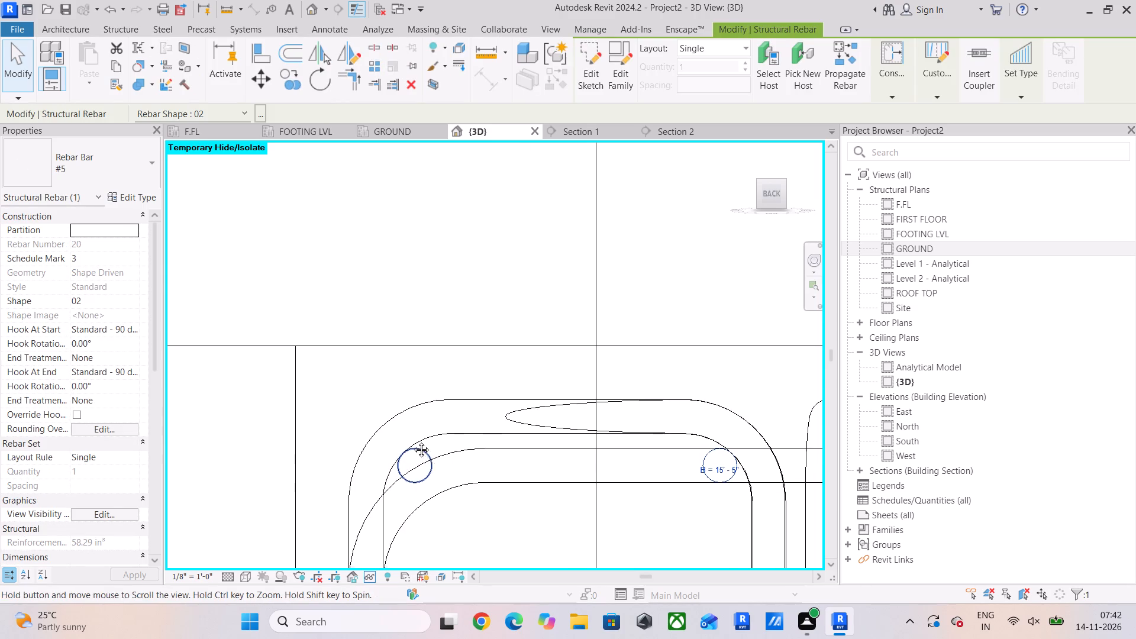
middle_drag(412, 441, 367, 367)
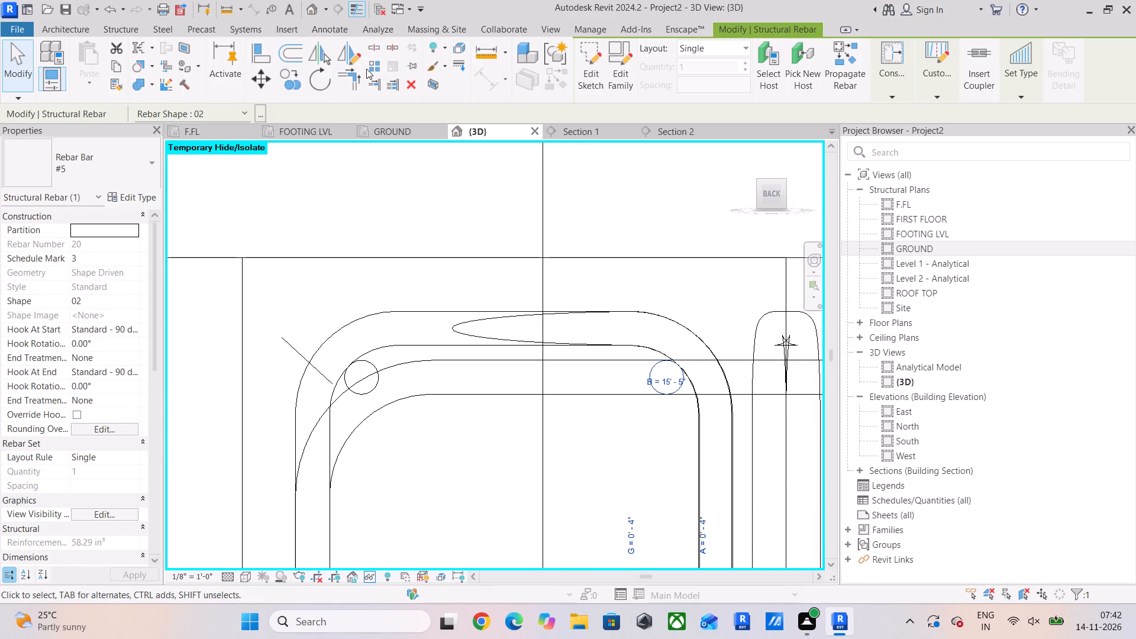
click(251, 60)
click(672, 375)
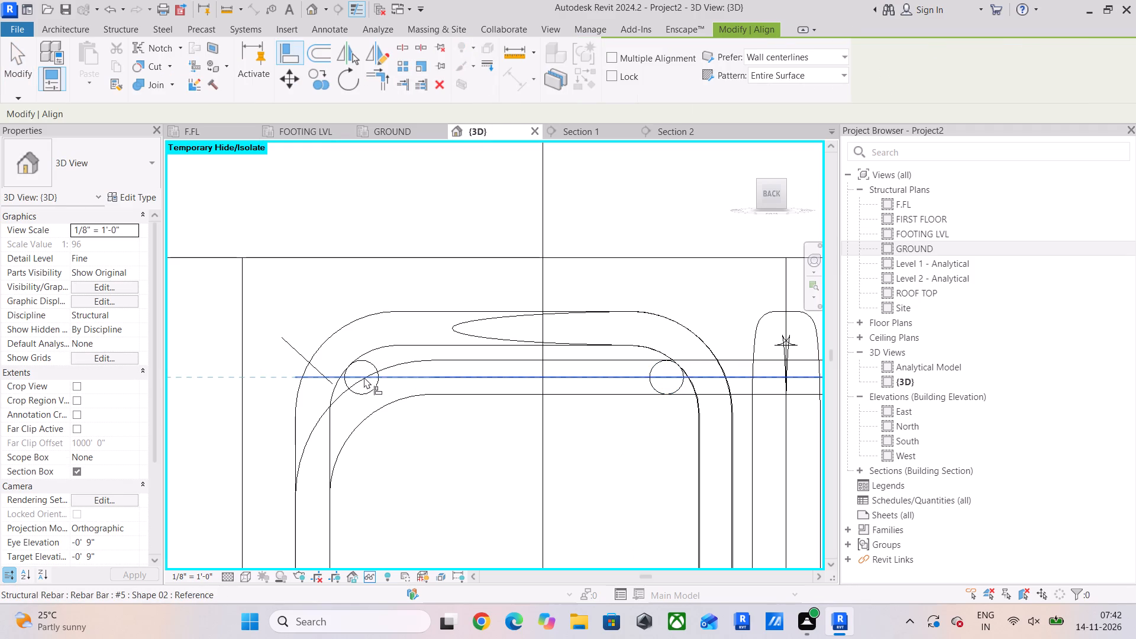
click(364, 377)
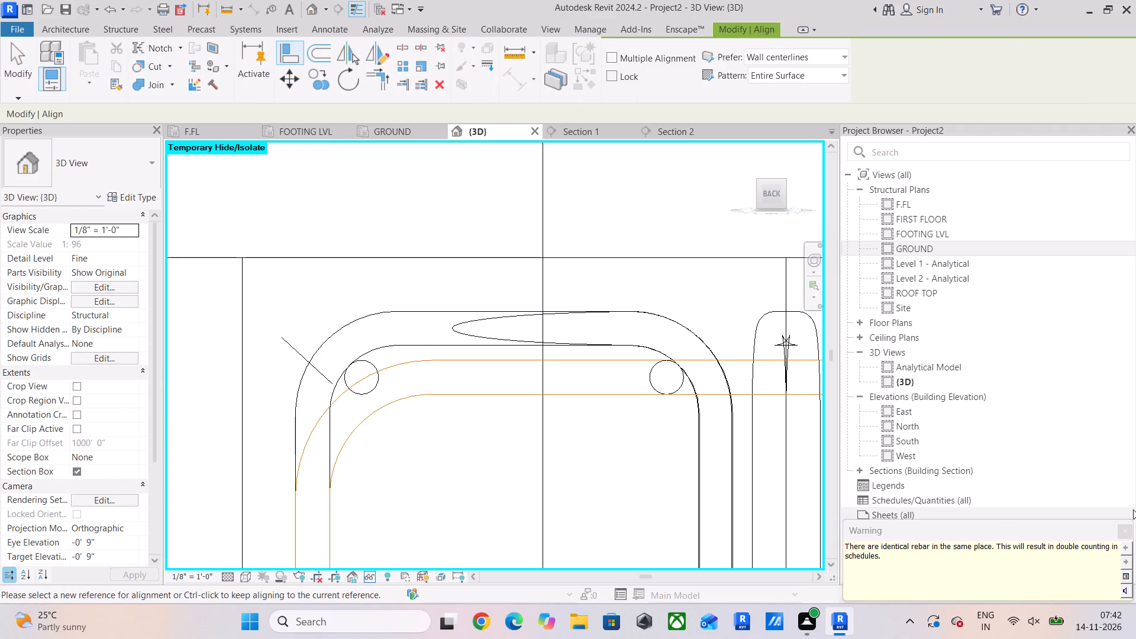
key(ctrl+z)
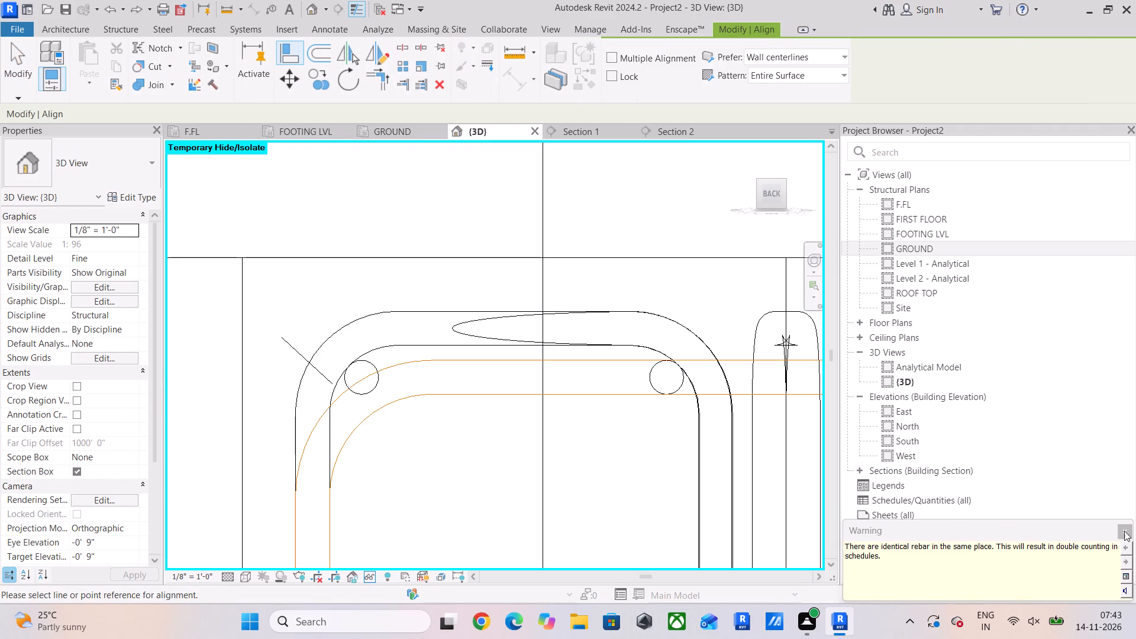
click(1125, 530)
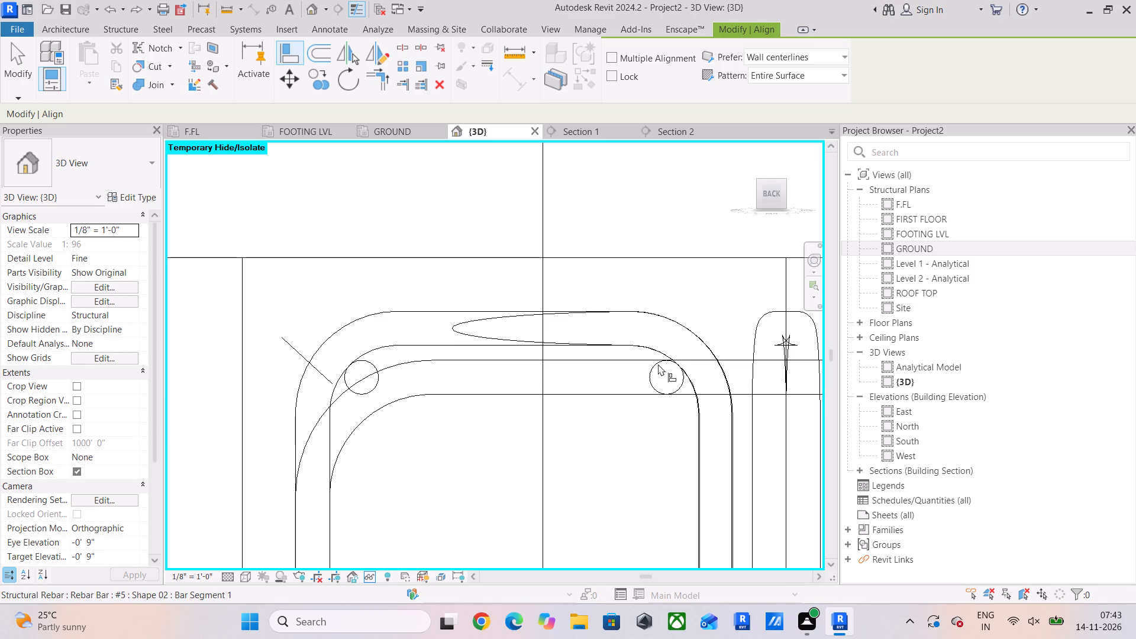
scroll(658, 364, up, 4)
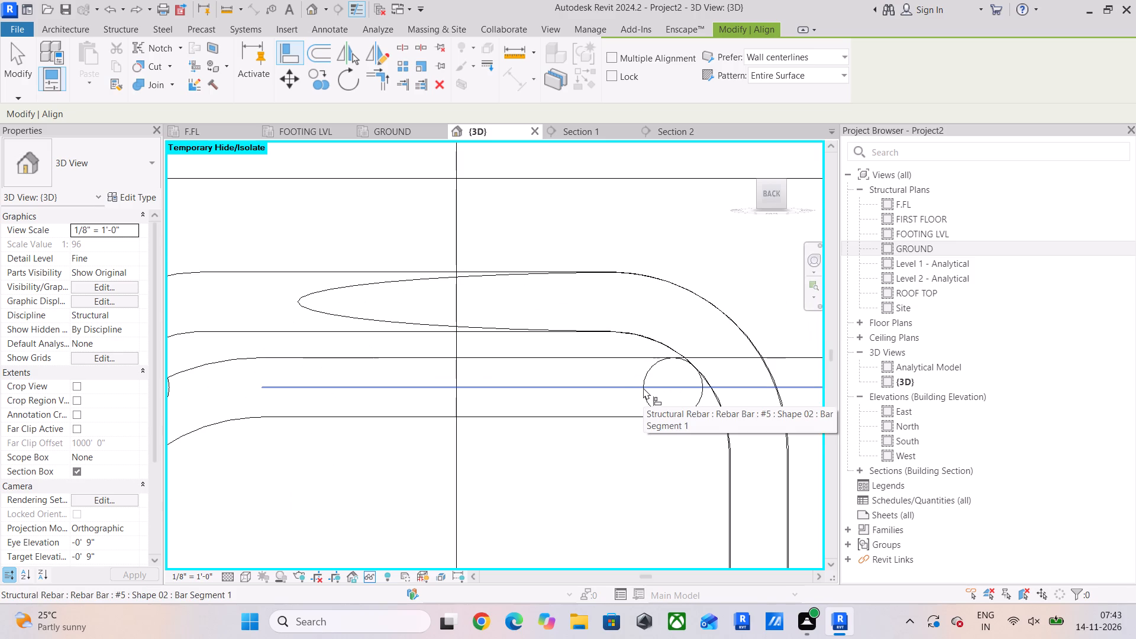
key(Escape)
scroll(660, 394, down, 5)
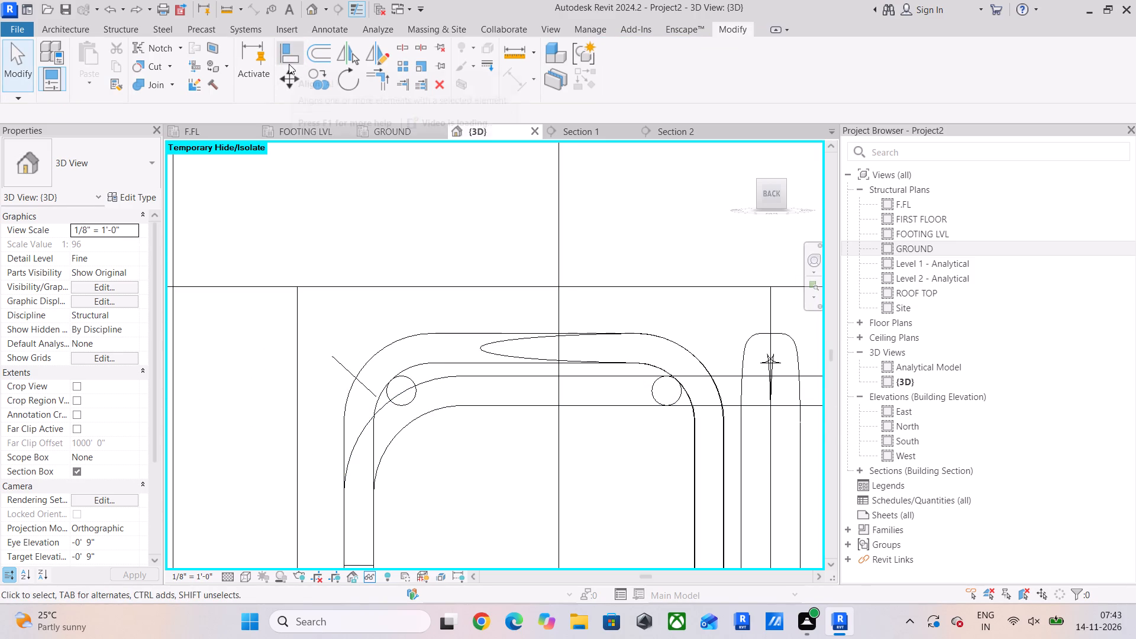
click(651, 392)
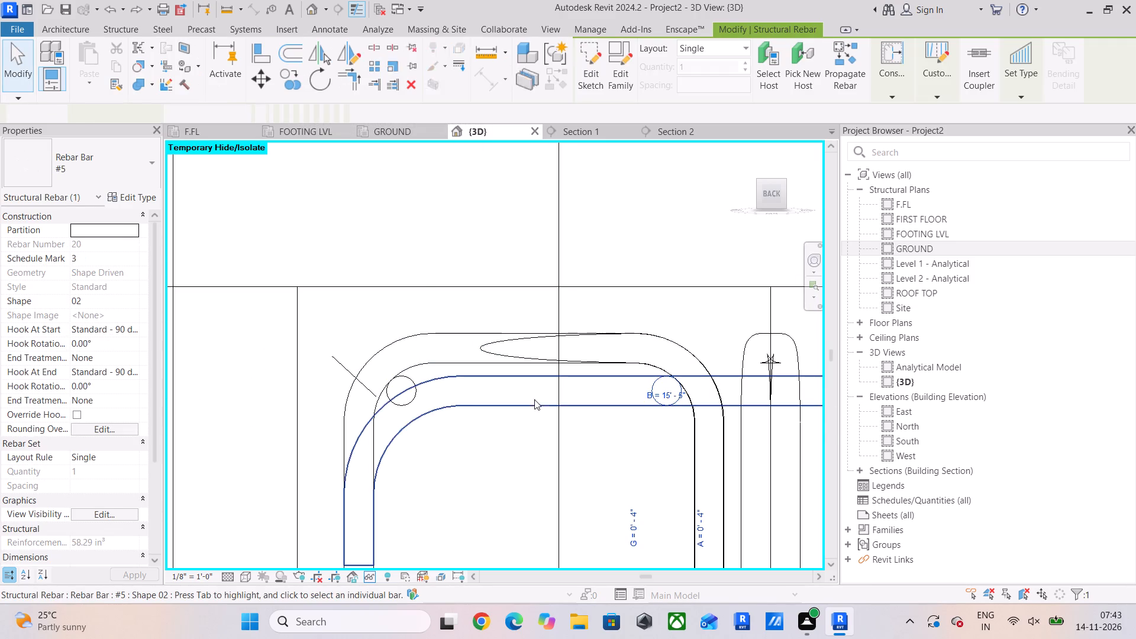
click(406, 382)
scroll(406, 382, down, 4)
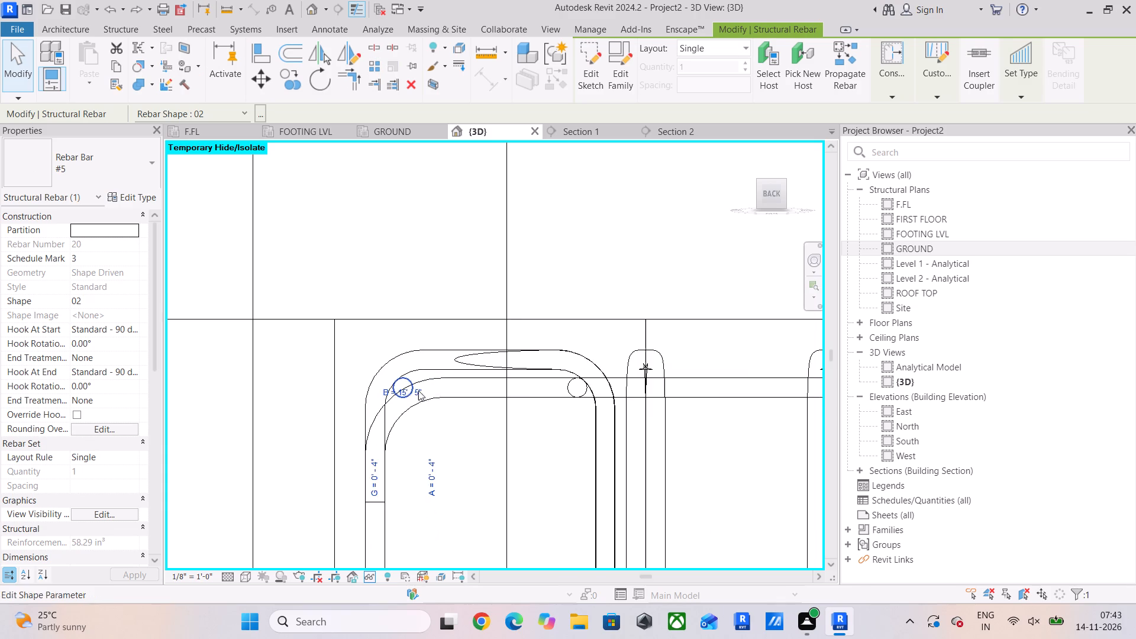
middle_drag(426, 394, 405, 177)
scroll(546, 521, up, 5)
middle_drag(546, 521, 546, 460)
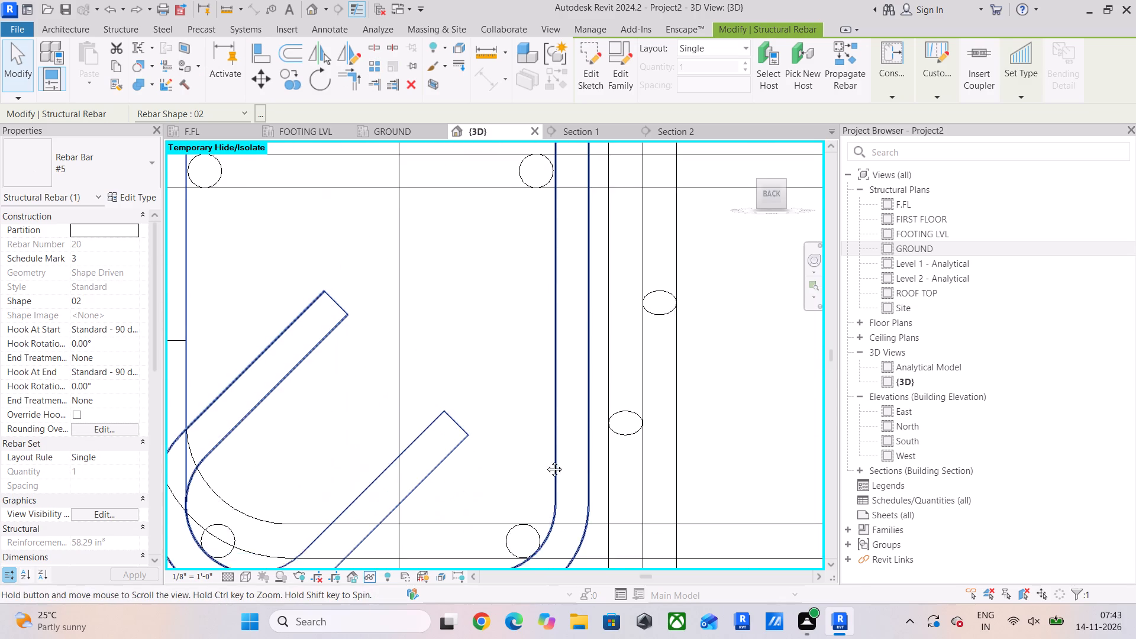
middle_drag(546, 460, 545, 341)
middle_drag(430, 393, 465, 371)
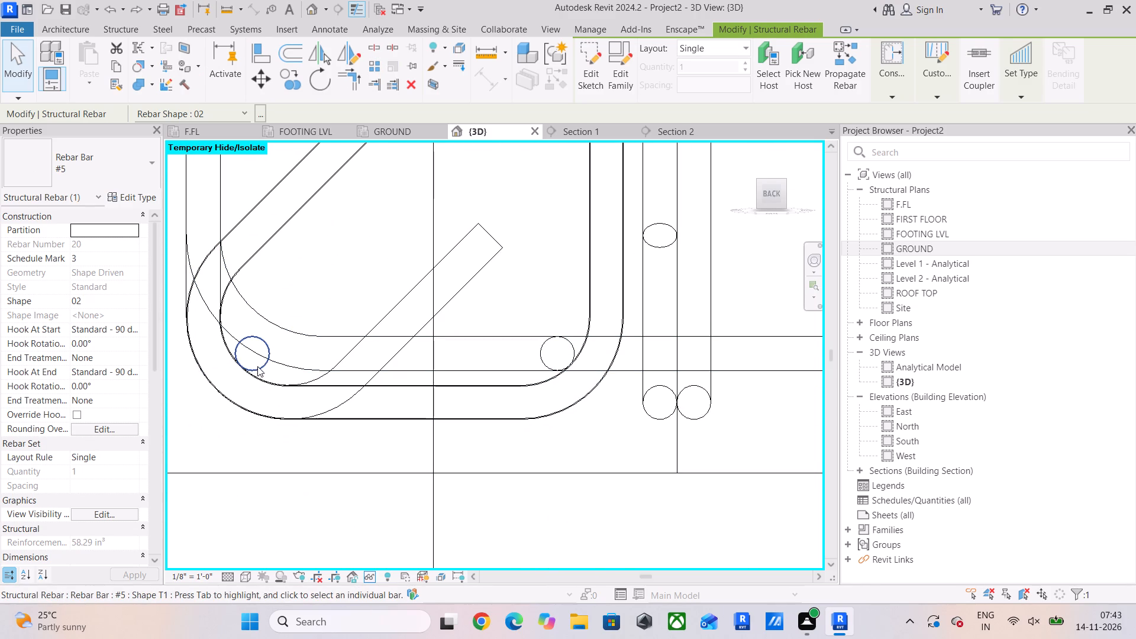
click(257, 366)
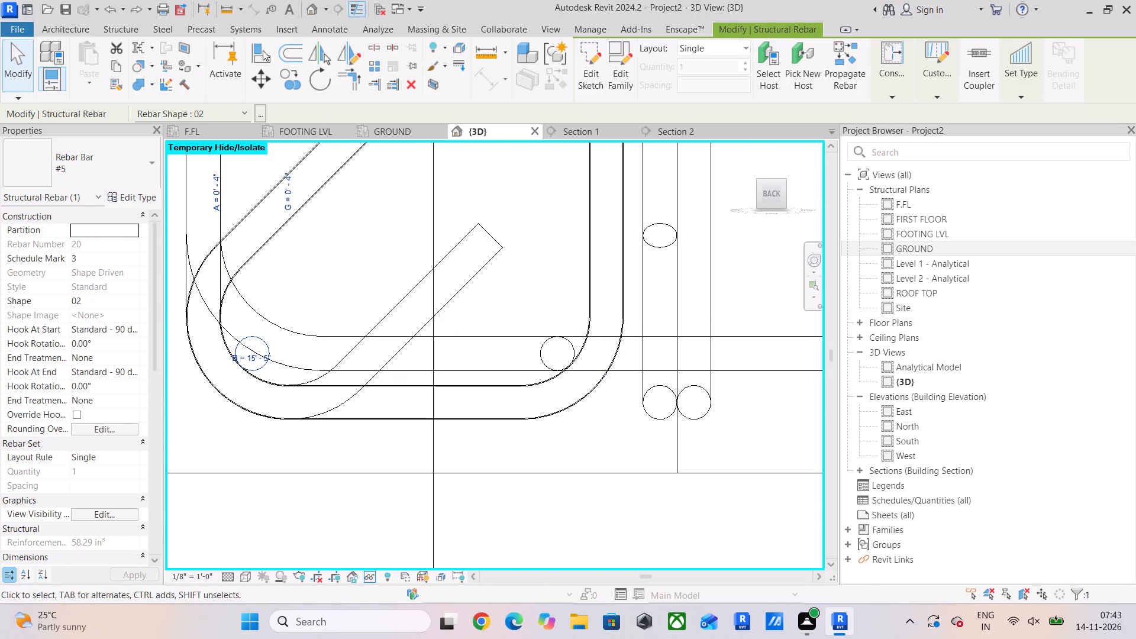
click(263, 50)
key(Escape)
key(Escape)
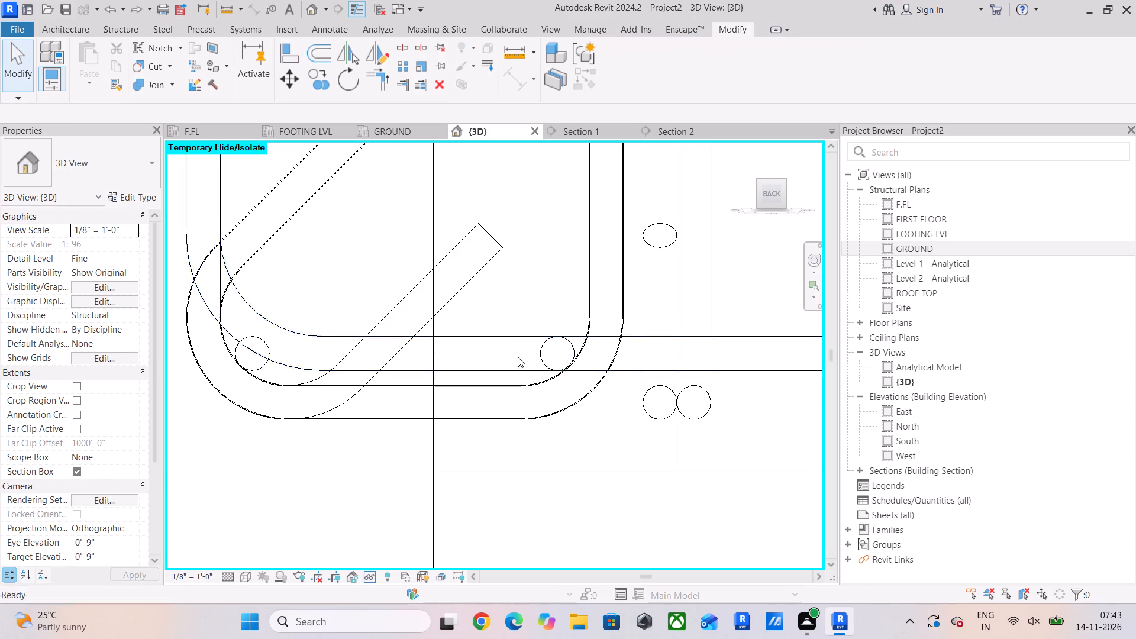
Pull the hooked ends of both lower beam bars at grid D back along the beam, clear of the lower crossing bars.
click(511, 336)
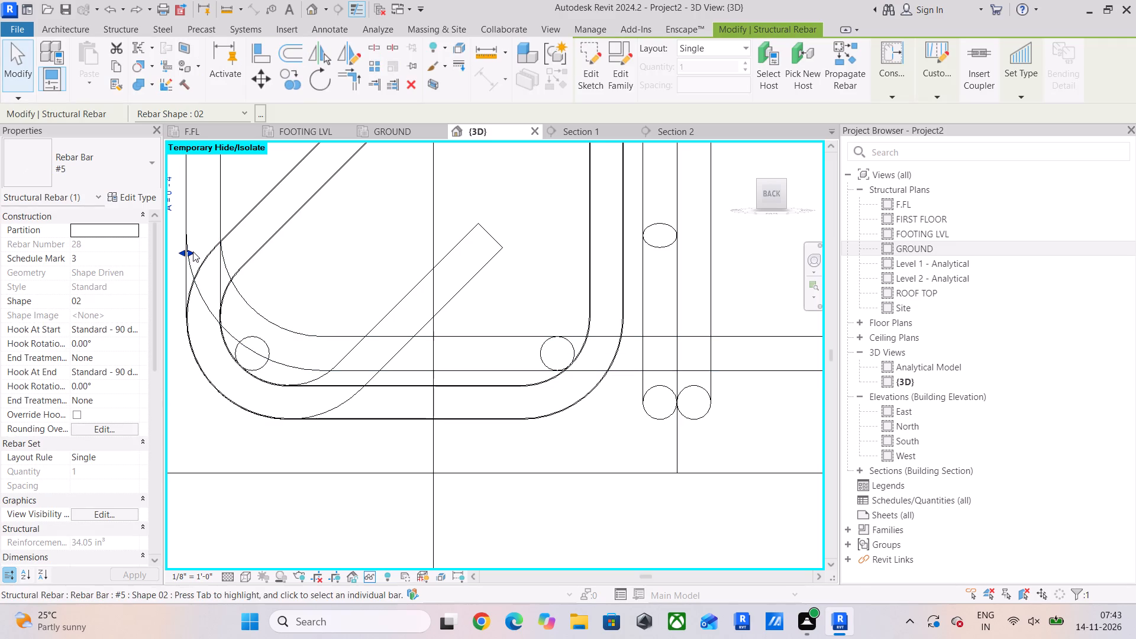
drag(191, 252, 664, 291)
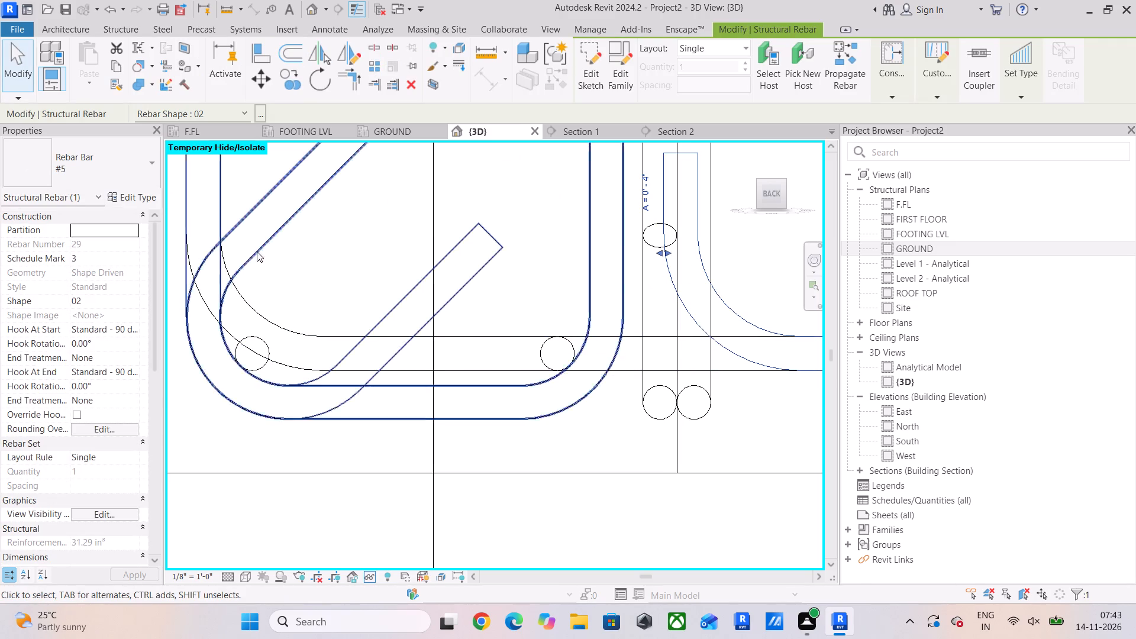
click(257, 308)
drag(188, 253, 393, 253)
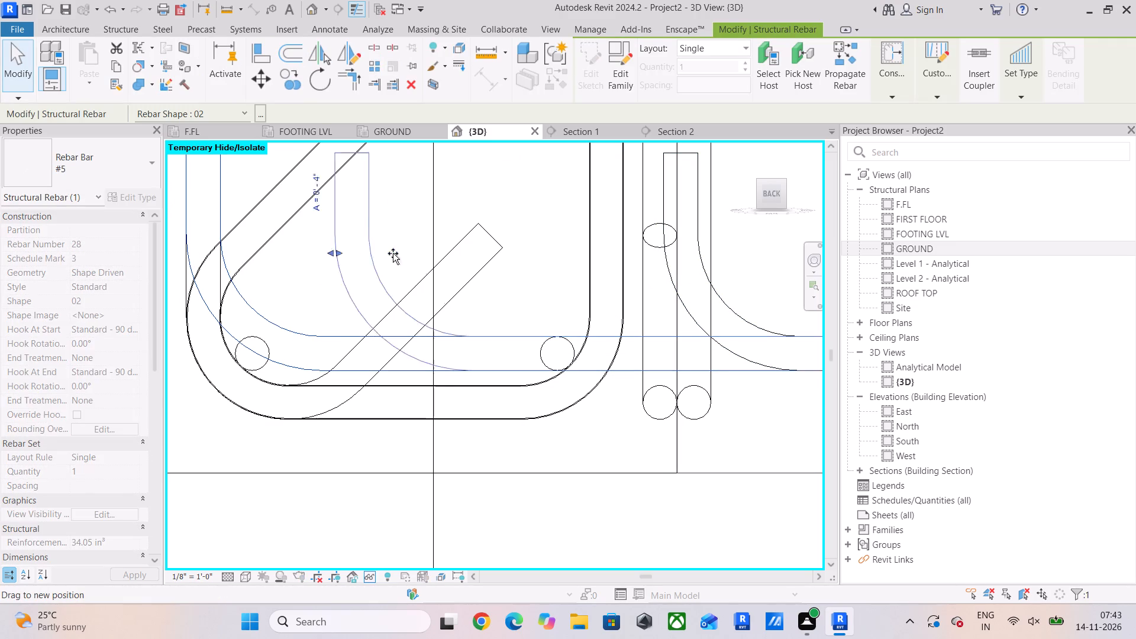
drag(393, 253, 577, 254)
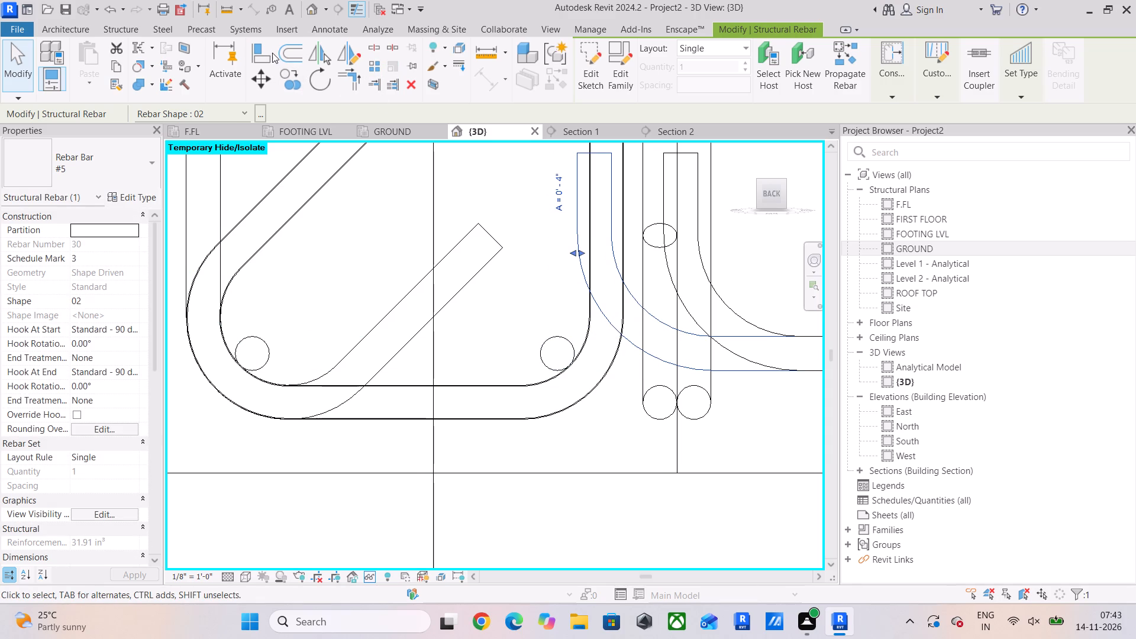
Align the outer lower crossing bar at grid D level with the inner lower crossing bar.
click(271, 51)
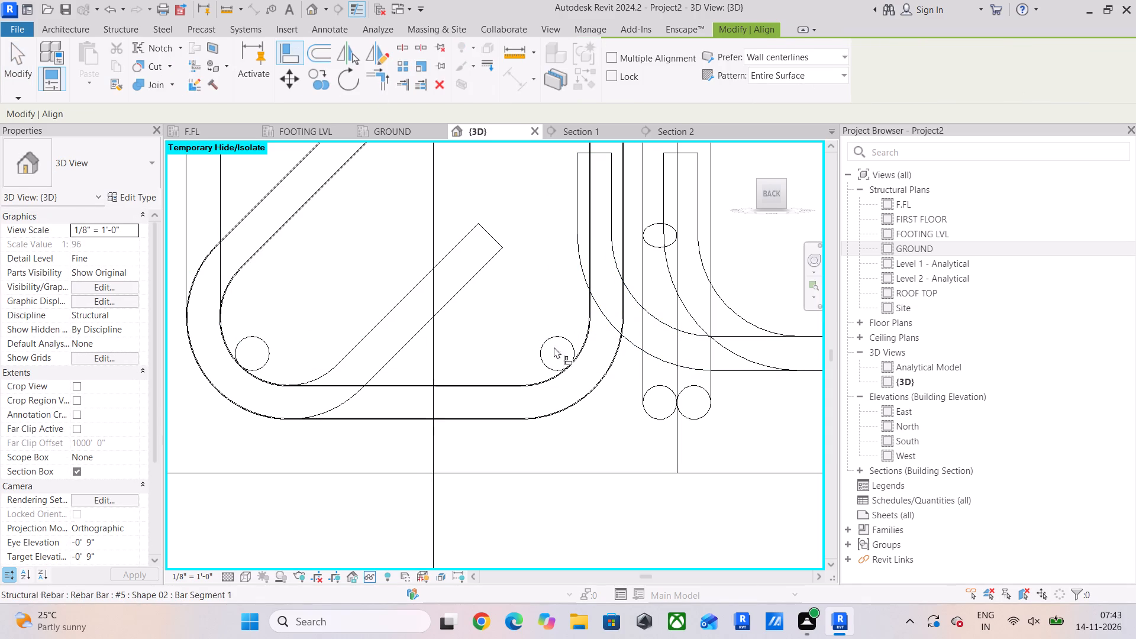
scroll(559, 350, up, 4)
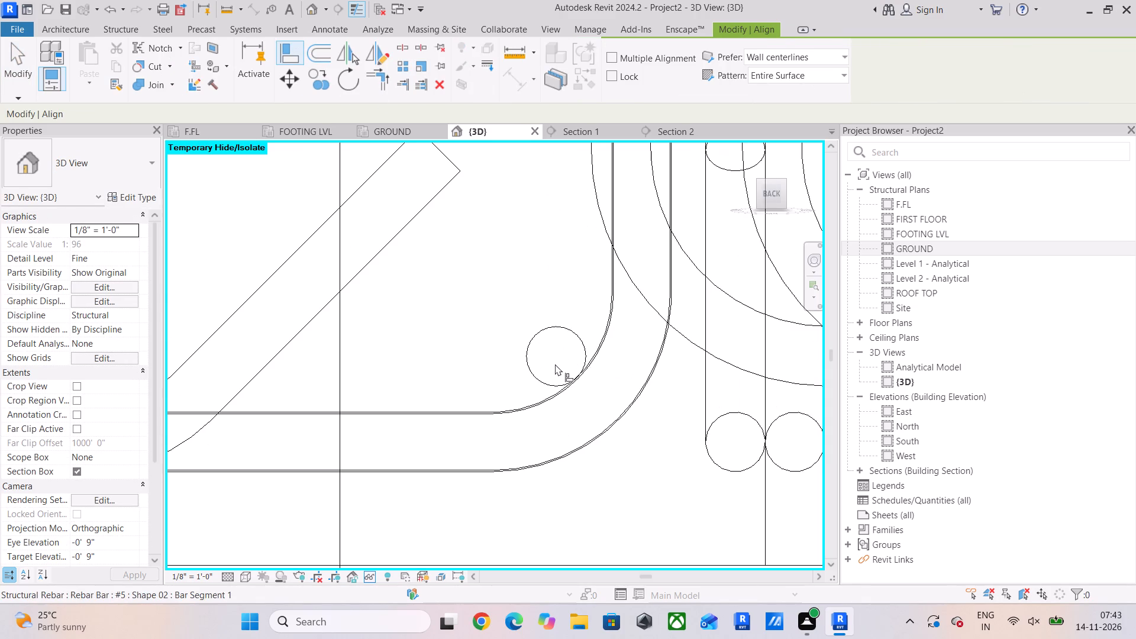
click(556, 354)
scroll(449, 363, down, 5)
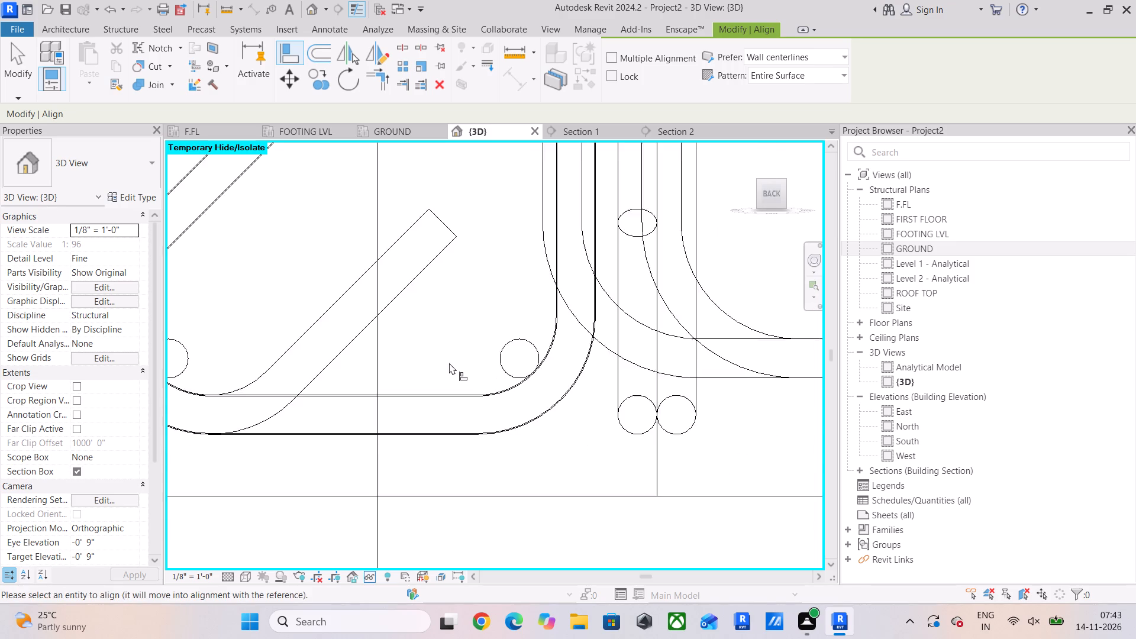
middle_drag(449, 363, 617, 375)
click(406, 370)
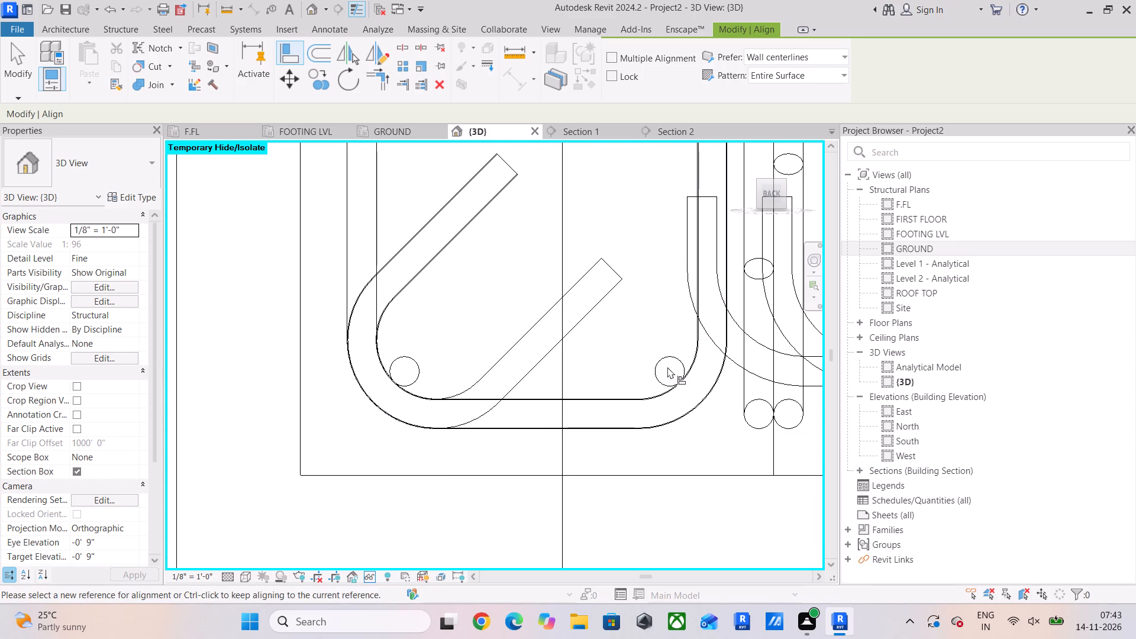
Align the hooked ends of both lower beam bars at grid D with the upper bars' outer hook face.
scroll(643, 373, down, 4)
middle_drag(643, 374, 586, 452)
middle_drag(588, 424, 568, 459)
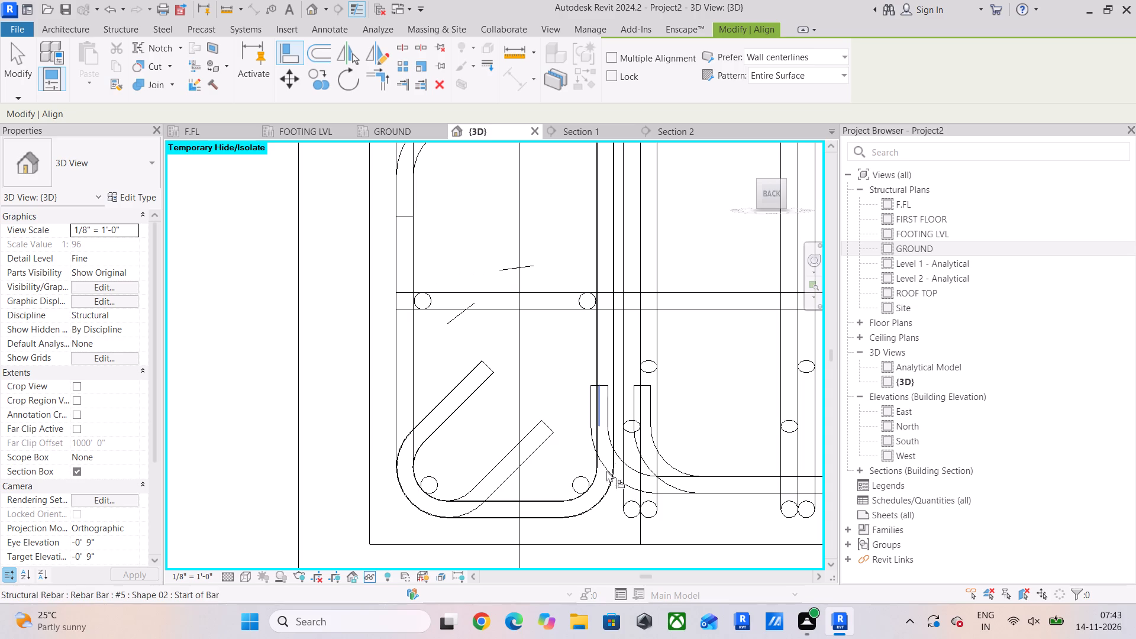
middle_drag(470, 422, 487, 634)
scroll(572, 306, up, 5)
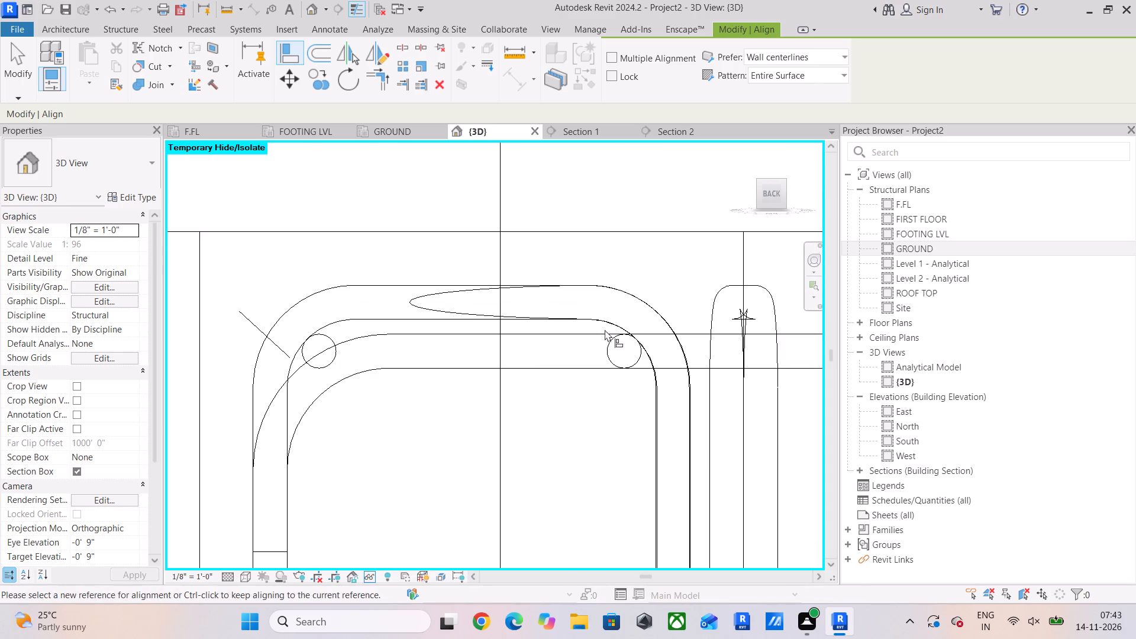
scroll(526, 376, down, 6)
middle_drag(527, 376, 533, 227)
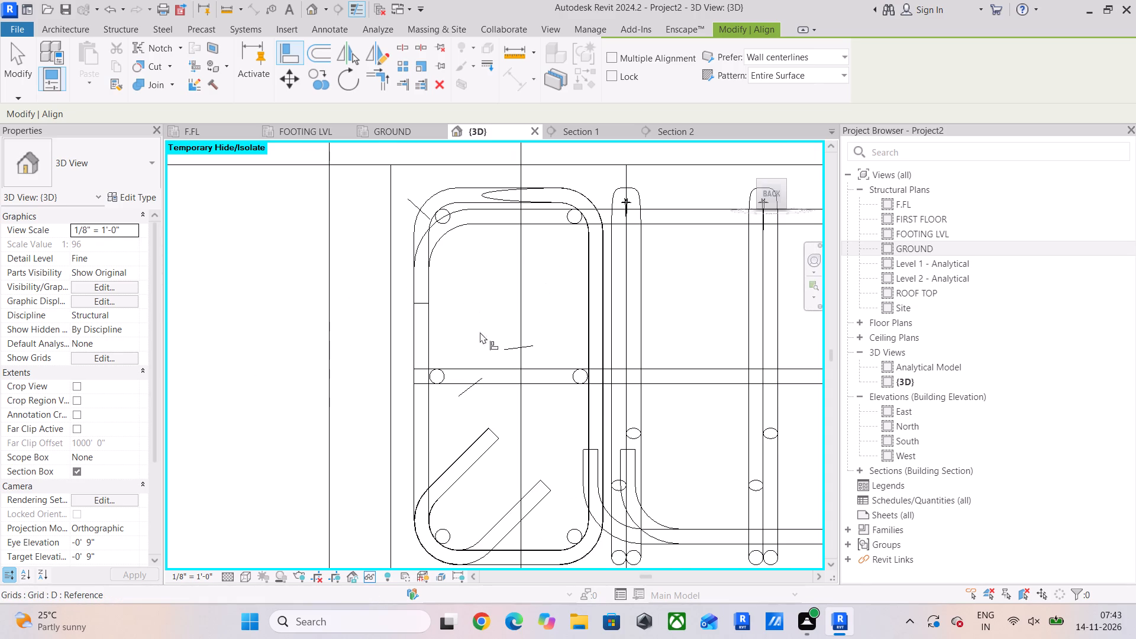
click(409, 279)
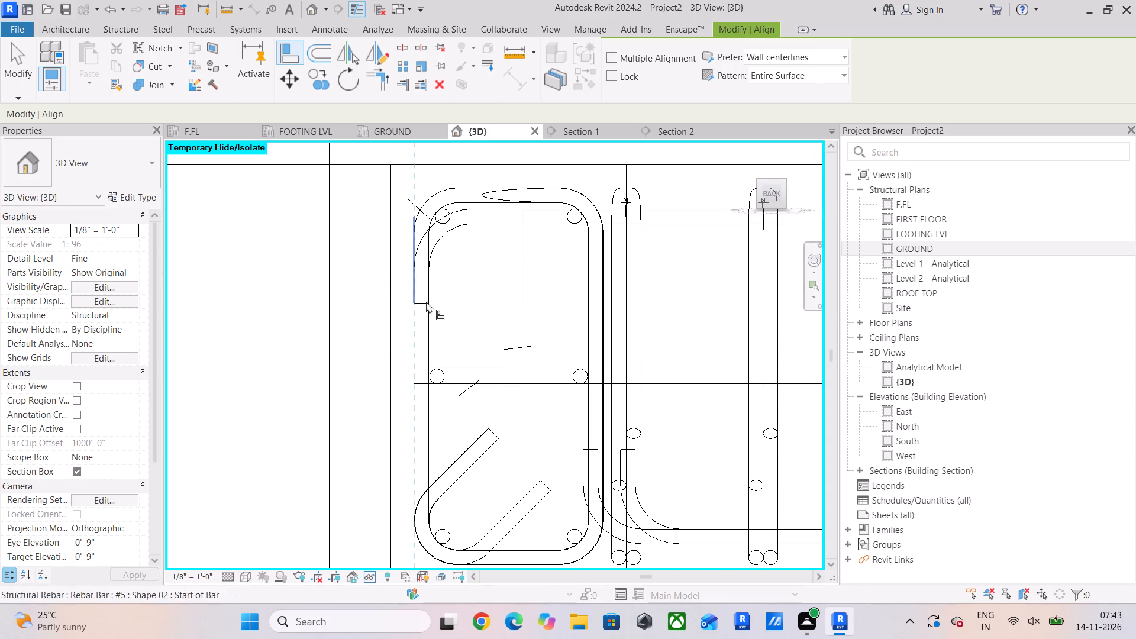
click(577, 473)
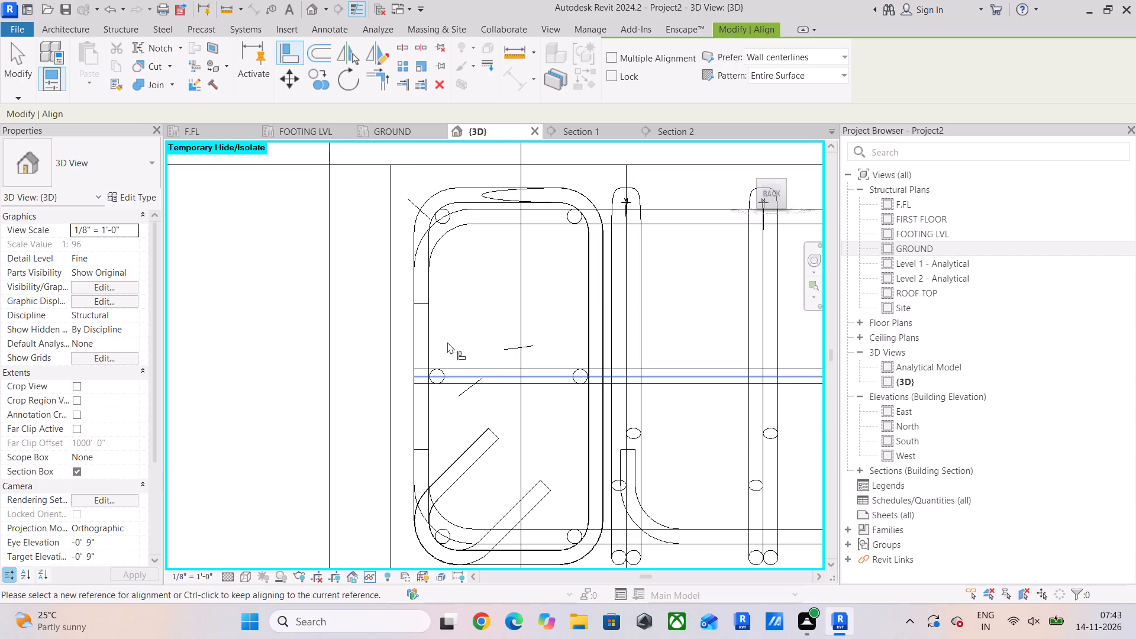
click(411, 262)
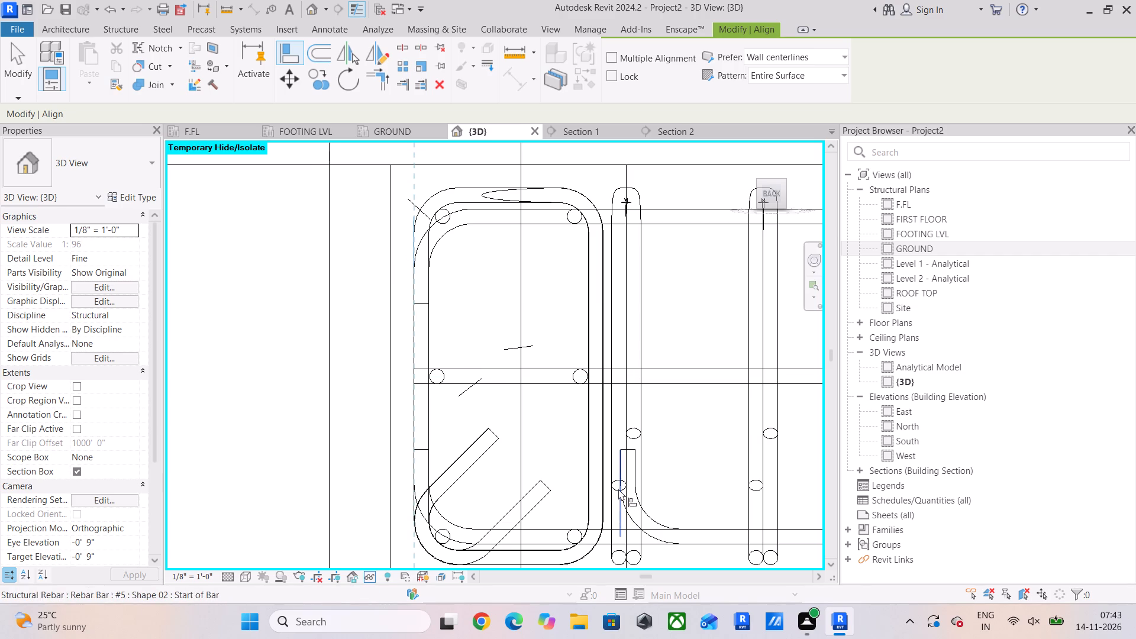
click(618, 487)
key(Escape)
Pull the hooked ends of both upper beam bars at grid D back along the beam, clear of the corner stirrup.
click(448, 241)
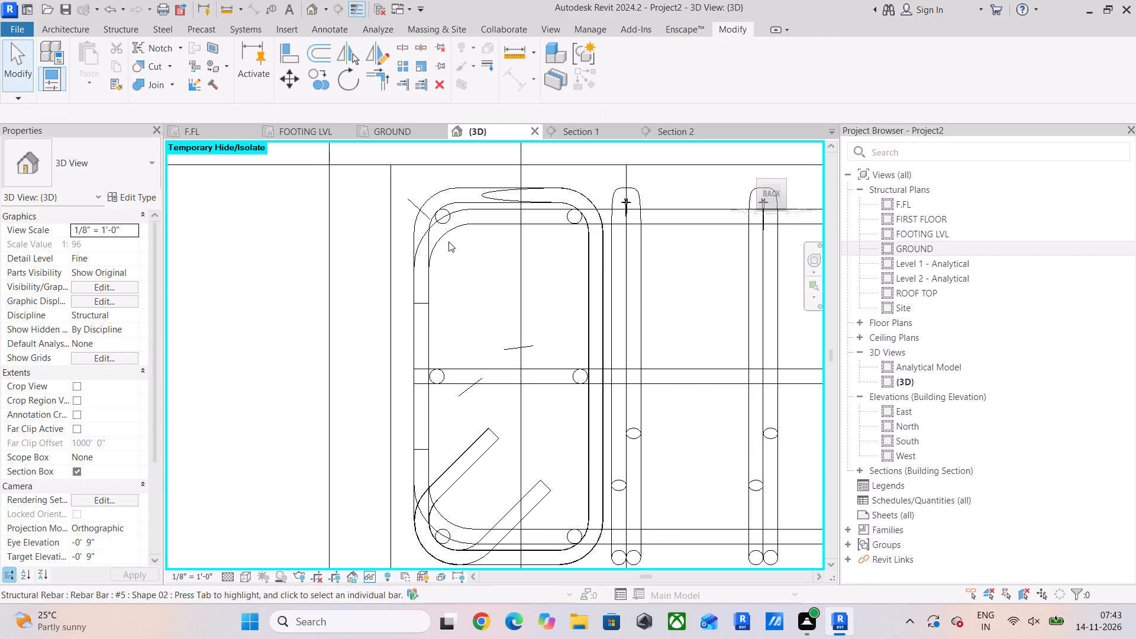
click(442, 238)
drag(416, 258, 528, 277)
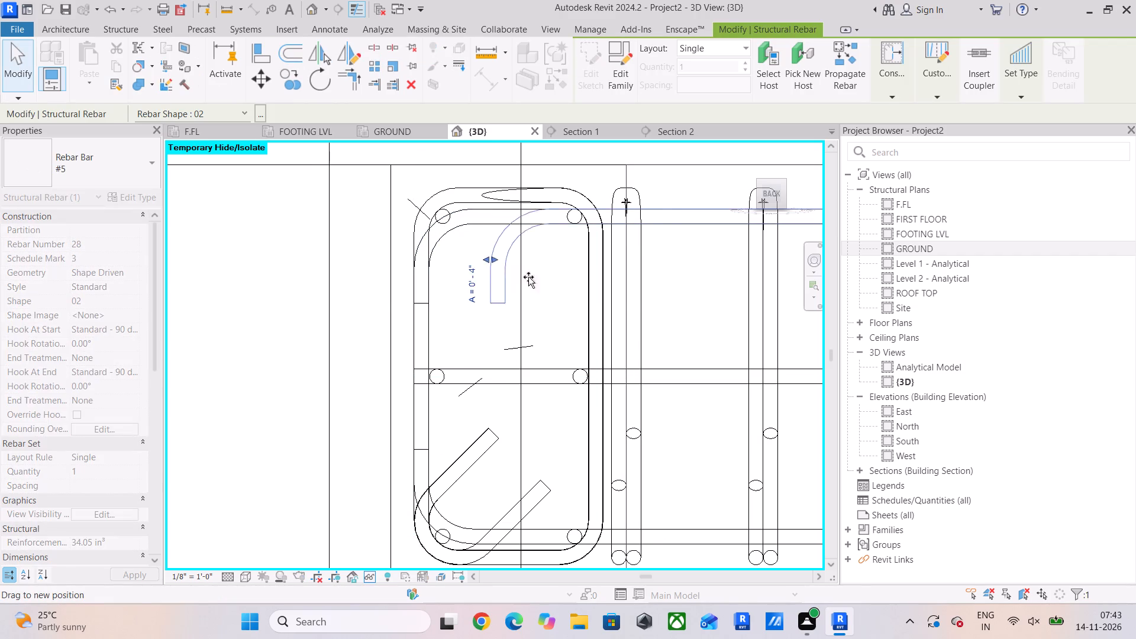
drag(528, 277, 663, 286)
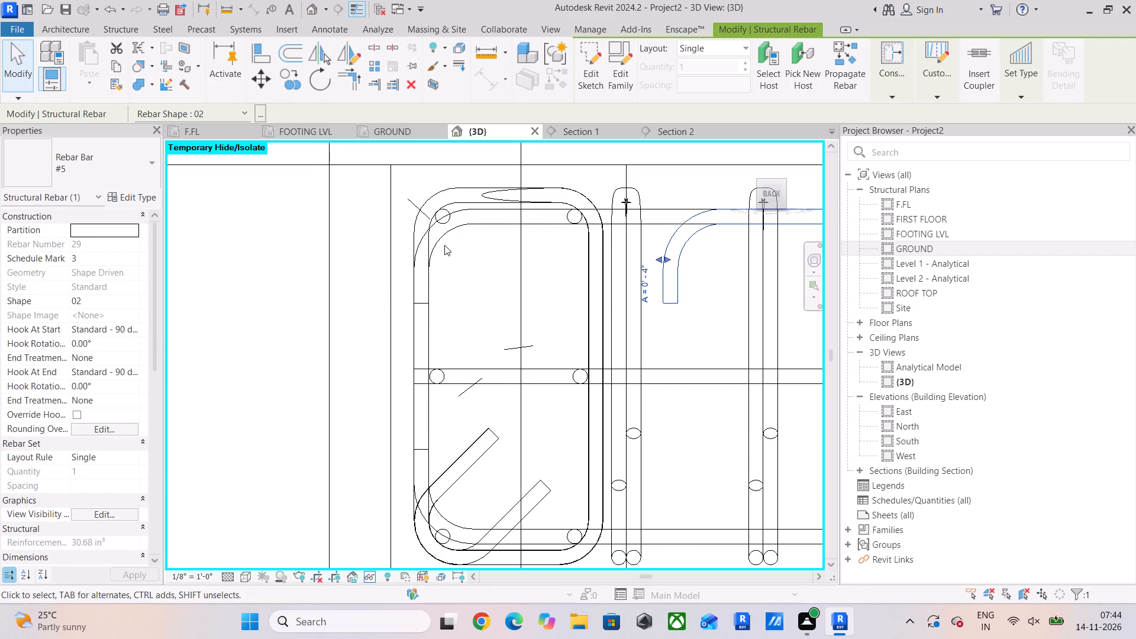
click(443, 239)
drag(416, 256, 614, 294)
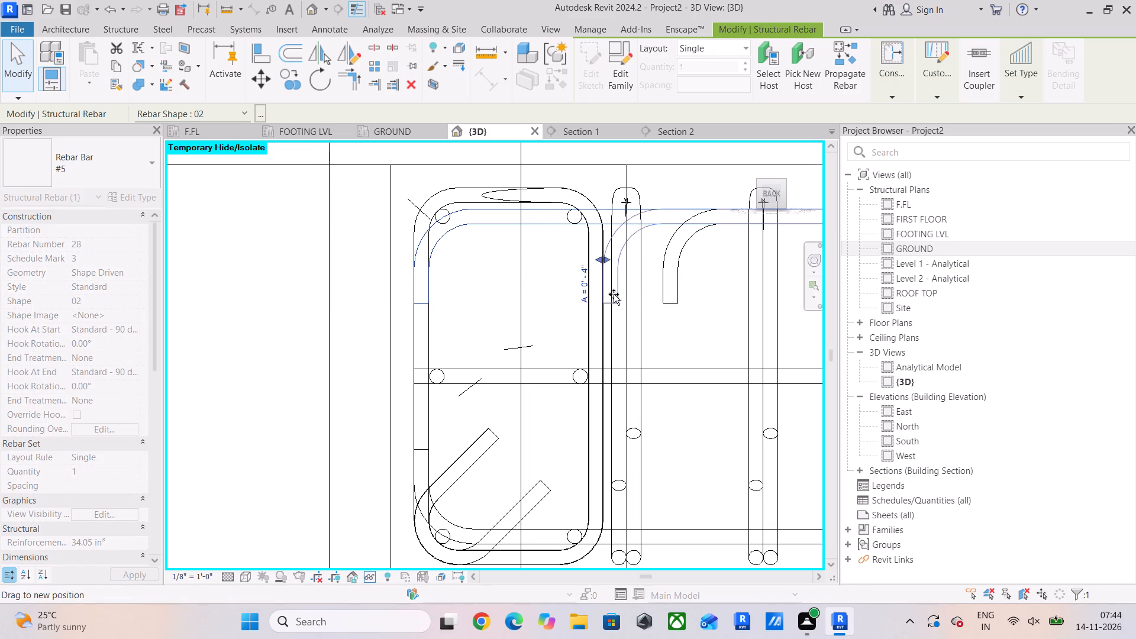
drag(614, 294, 648, 305)
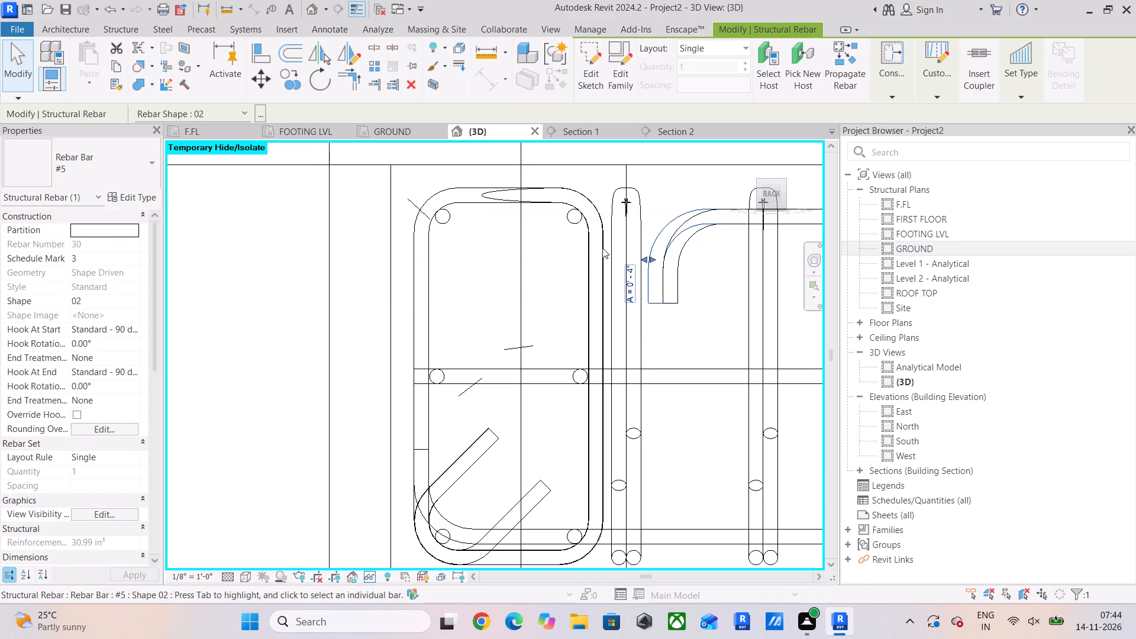
Align the outer upper crossing bar at grid D level with the inner upper crossing bar.
click(267, 55)
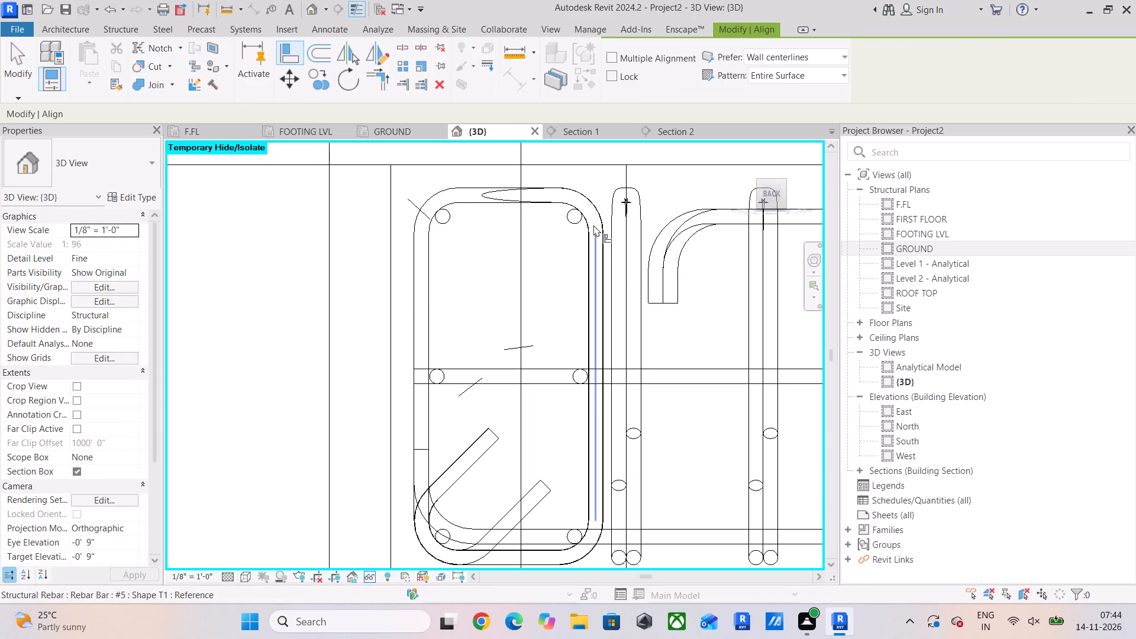
scroll(593, 224, up, 4)
click(562, 211)
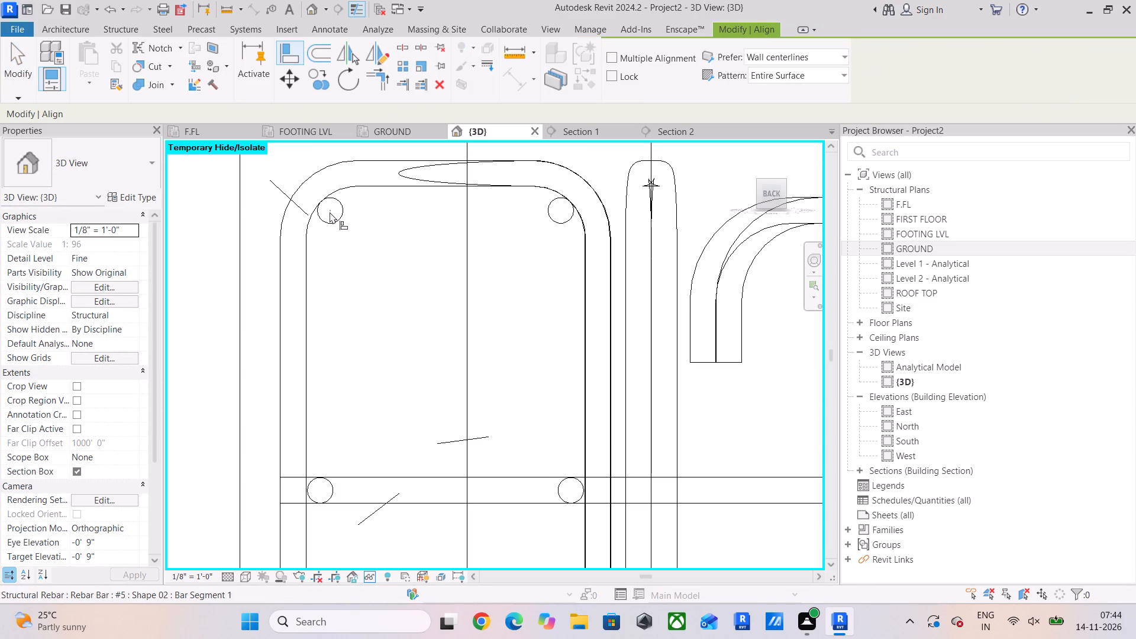
click(330, 212)
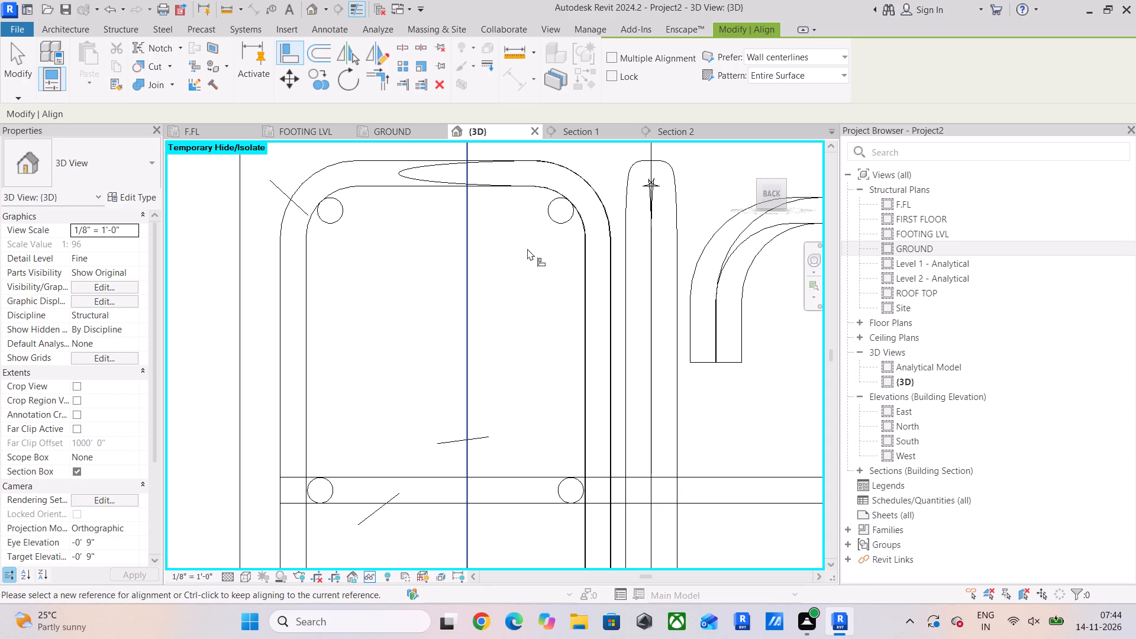
scroll(538, 292, up, 1)
middle_drag(538, 292, 538, 301)
key(Escape)
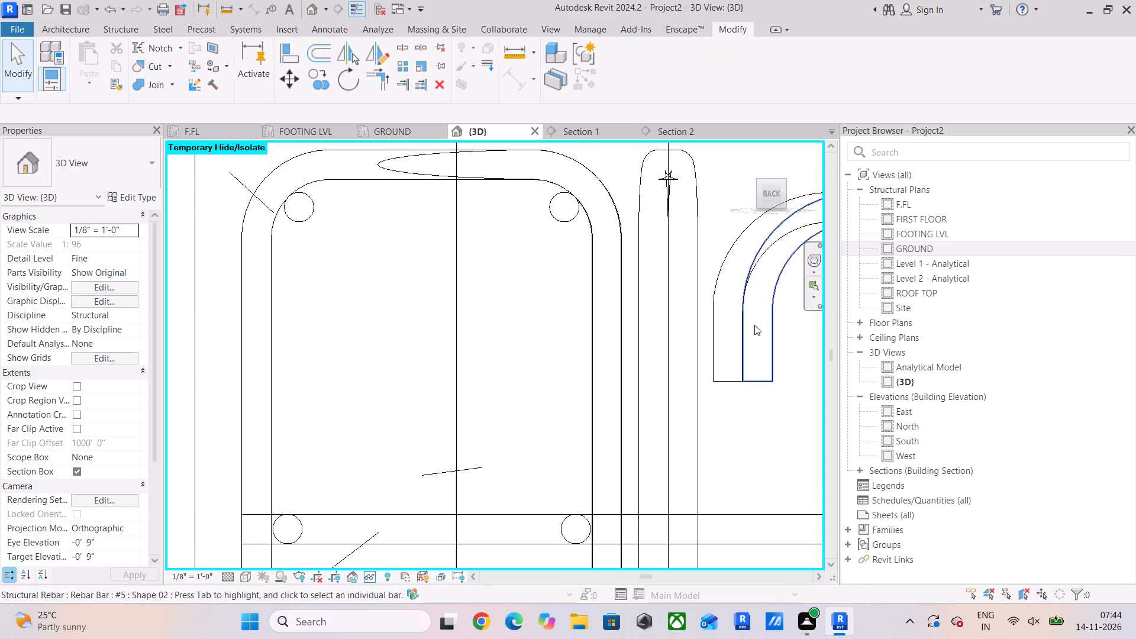
Align the hooked ends of both upper beam bars at grid D with the lower bars' outer hook face.
drag(285, 46, 284, 57)
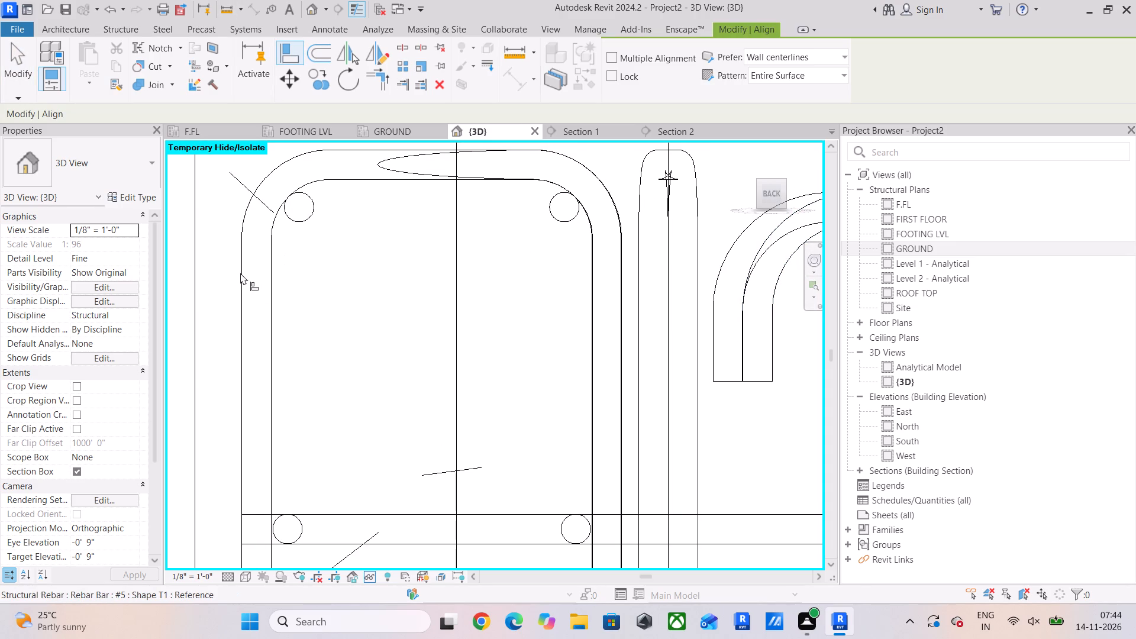
scroll(240, 263, down, 5)
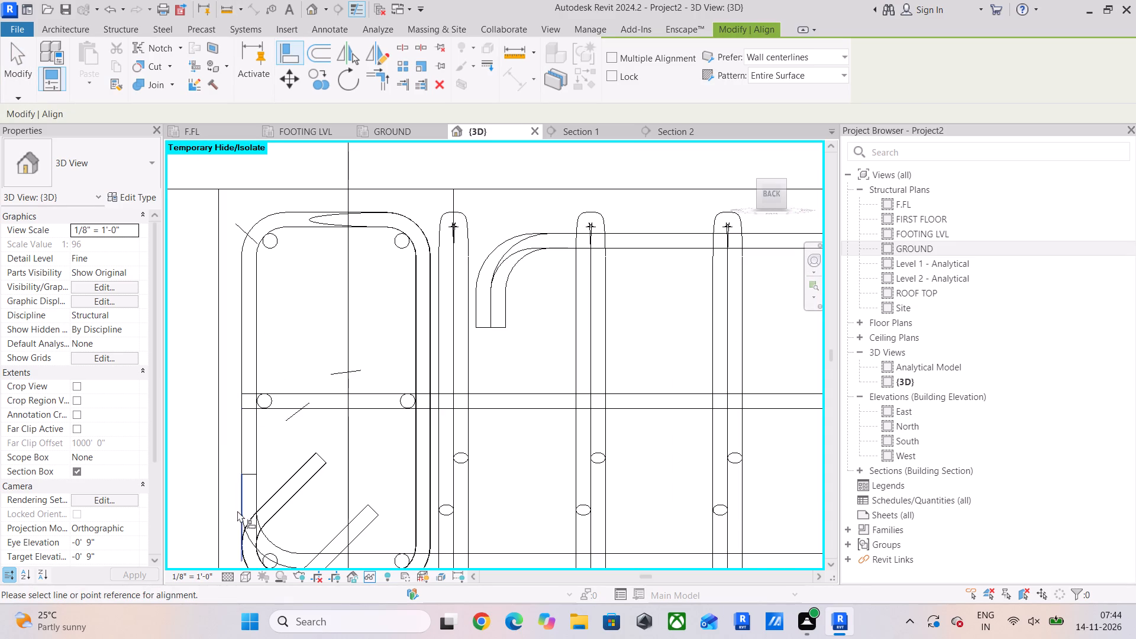
click(238, 506)
click(472, 306)
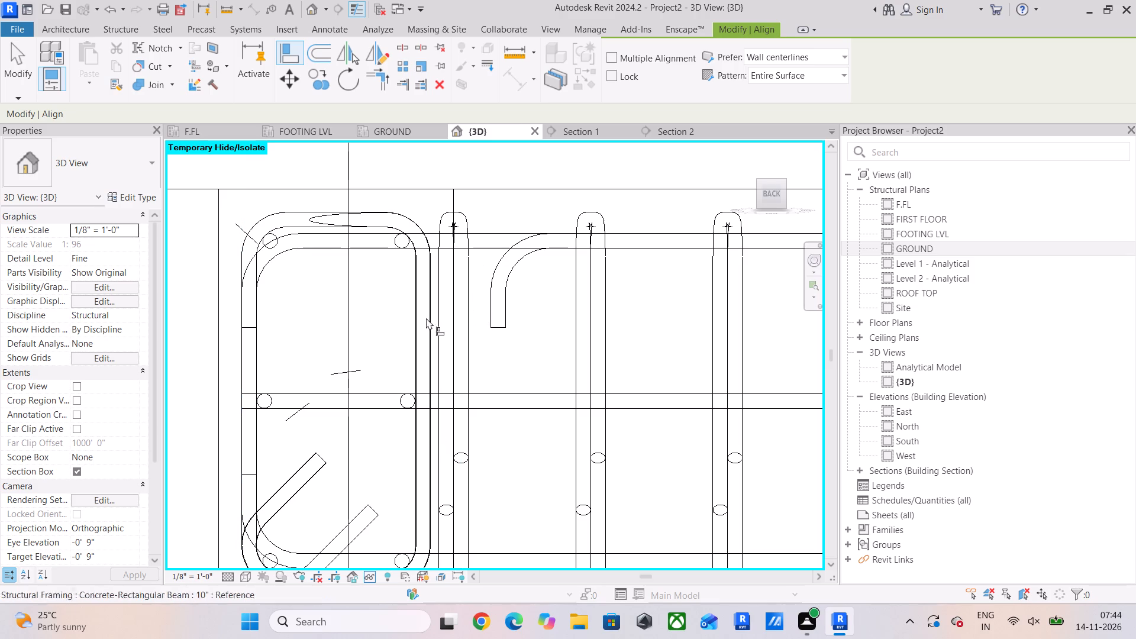
click(238, 306)
click(487, 301)
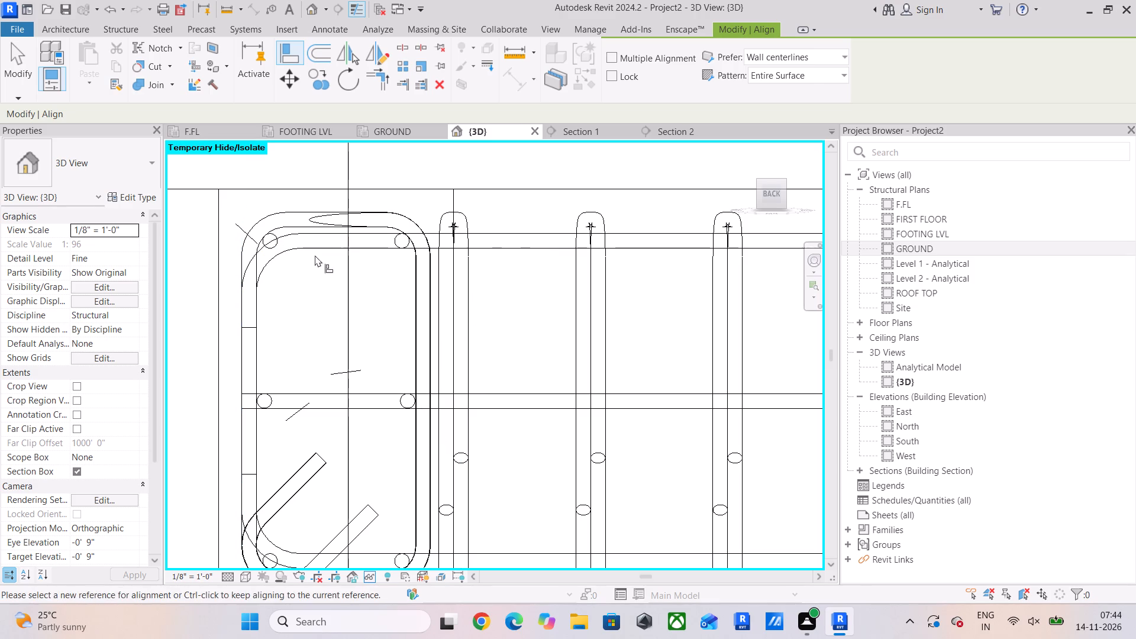
scroll(255, 189, up, 5)
middle_drag(376, 392, 384, 353)
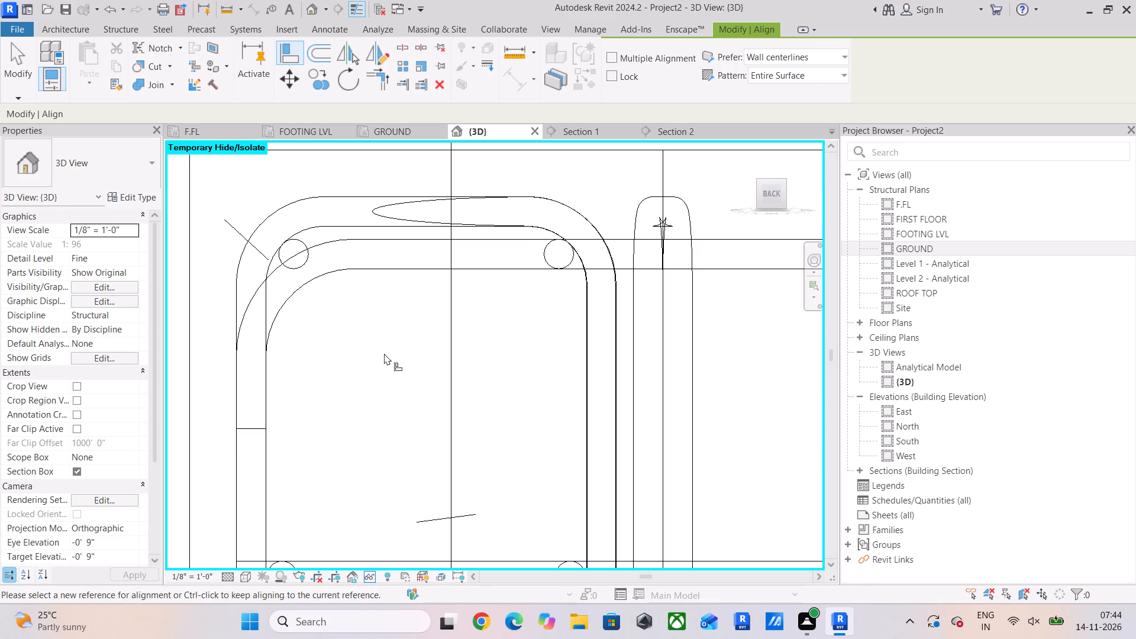
key(Escape)
key(Escape)
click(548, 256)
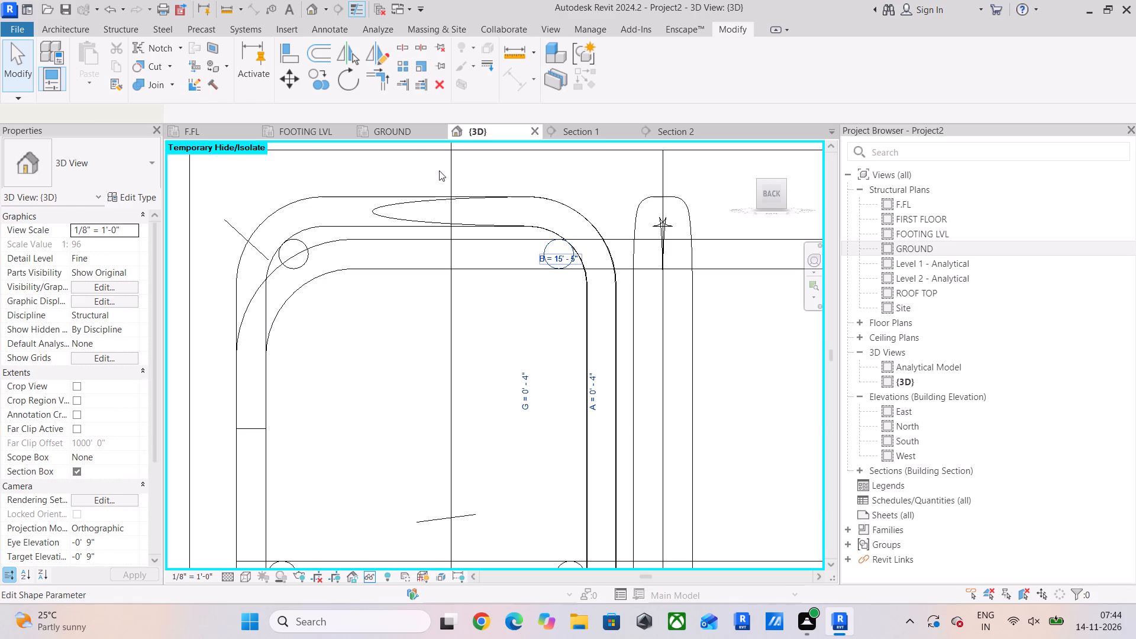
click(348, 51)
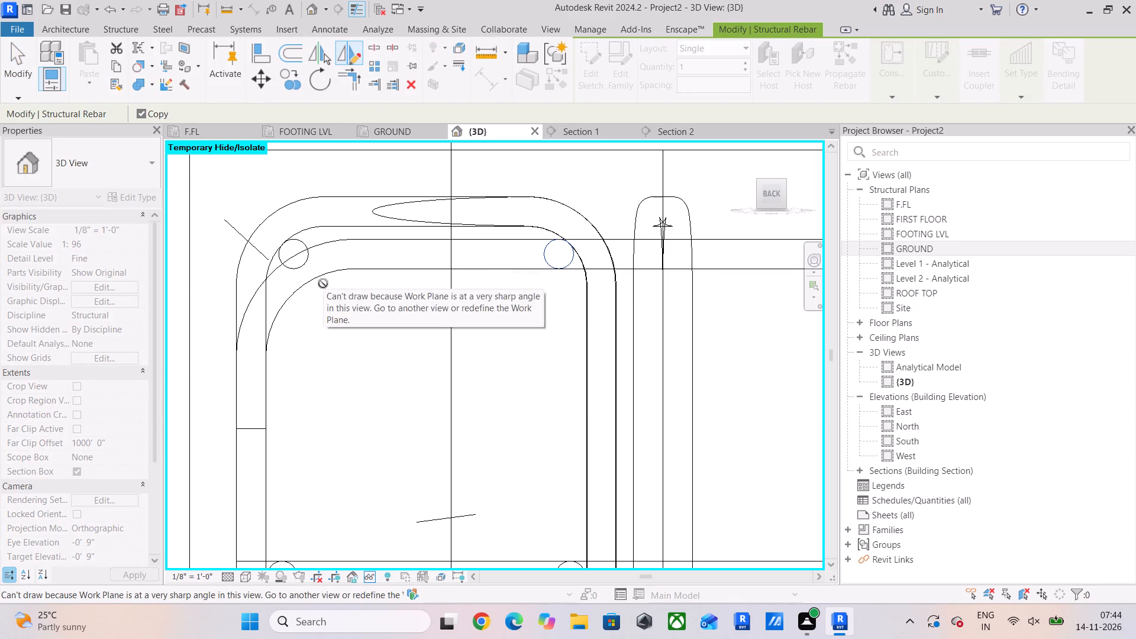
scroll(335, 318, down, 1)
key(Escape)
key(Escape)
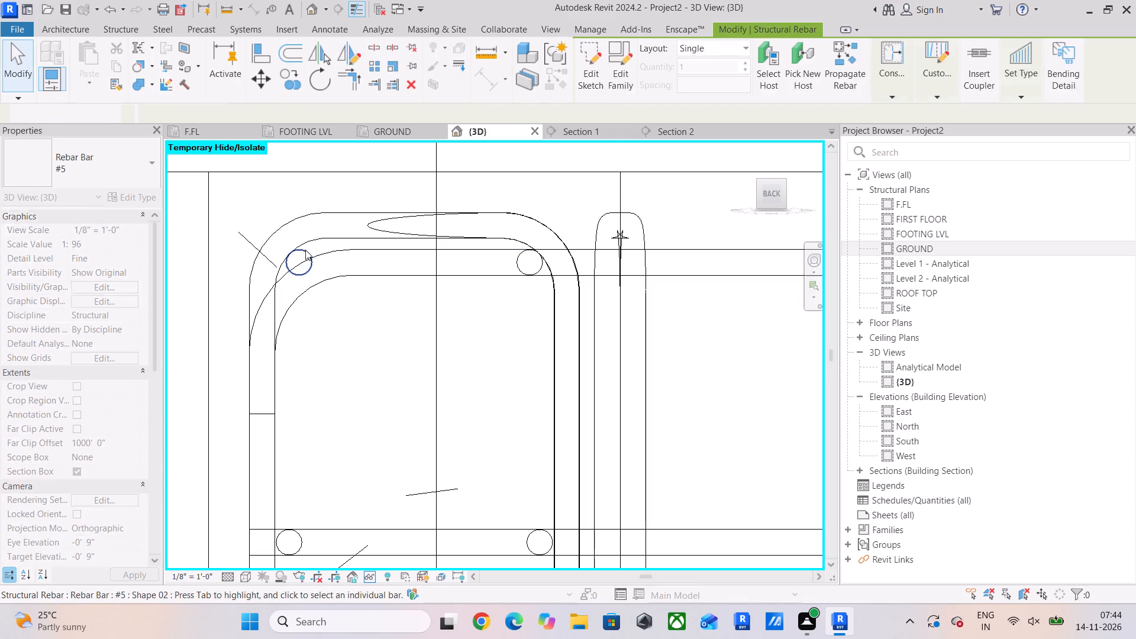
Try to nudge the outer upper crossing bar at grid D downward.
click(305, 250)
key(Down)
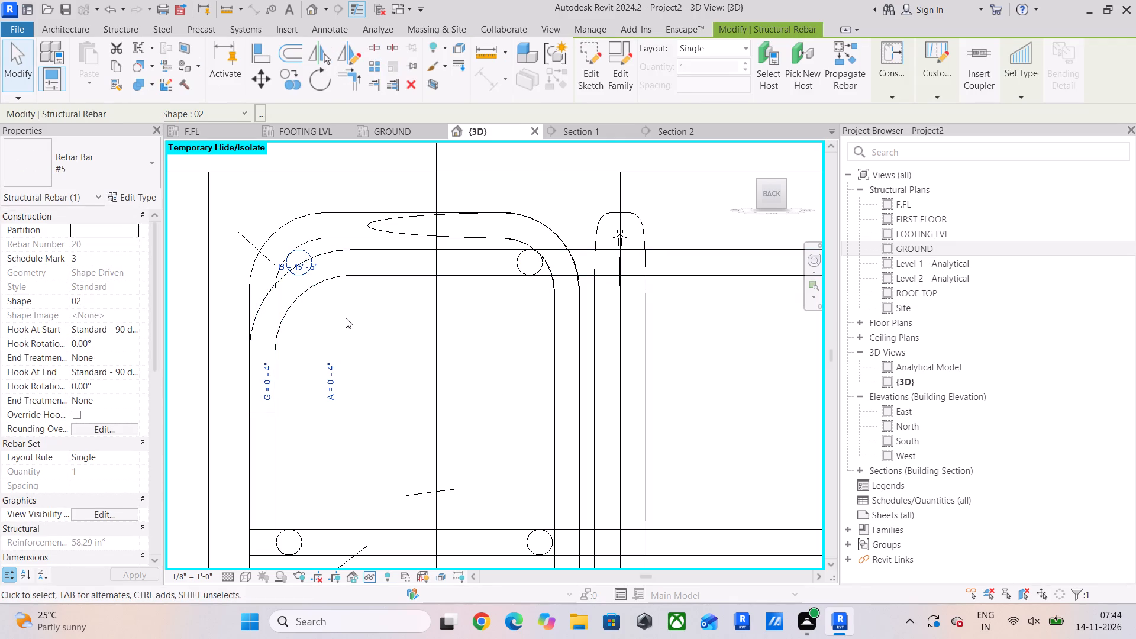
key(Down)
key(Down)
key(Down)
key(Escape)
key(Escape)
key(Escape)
Examine the upper hooked bars inside the corner stirrup at the beam's opposite end in the back view.
scroll(363, 327, down, 3)
middle_drag(363, 327, 393, 289)
scroll(395, 288, down, 4)
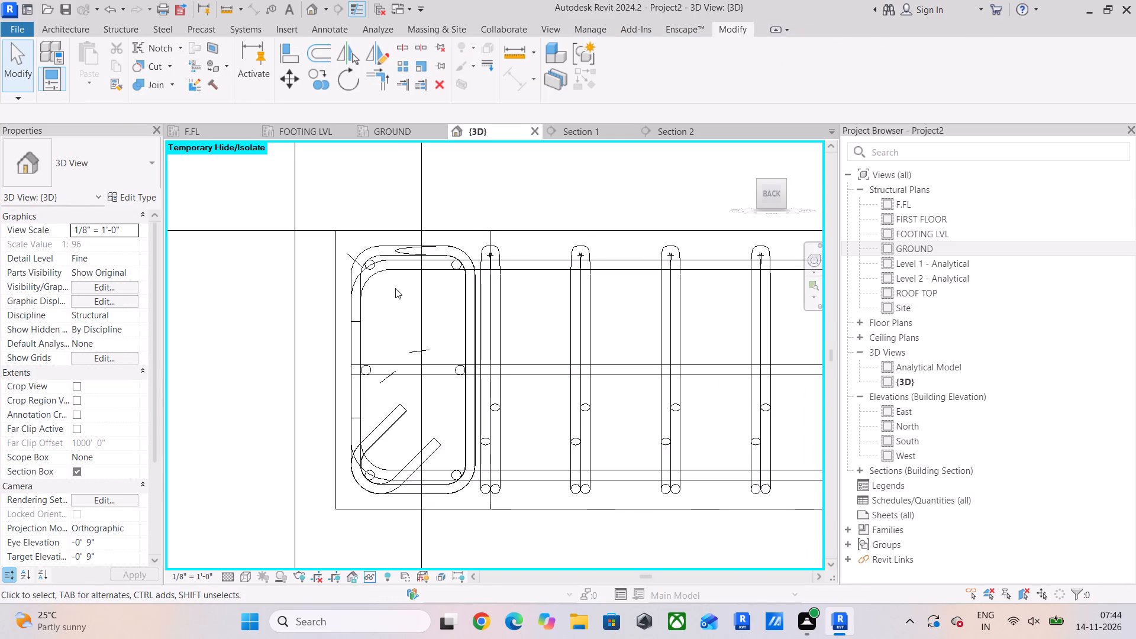
scroll(613, 326, down, 3)
middle_drag(623, 329, 311, 331)
scroll(370, 333, up, 1)
scroll(407, 338, down, 6)
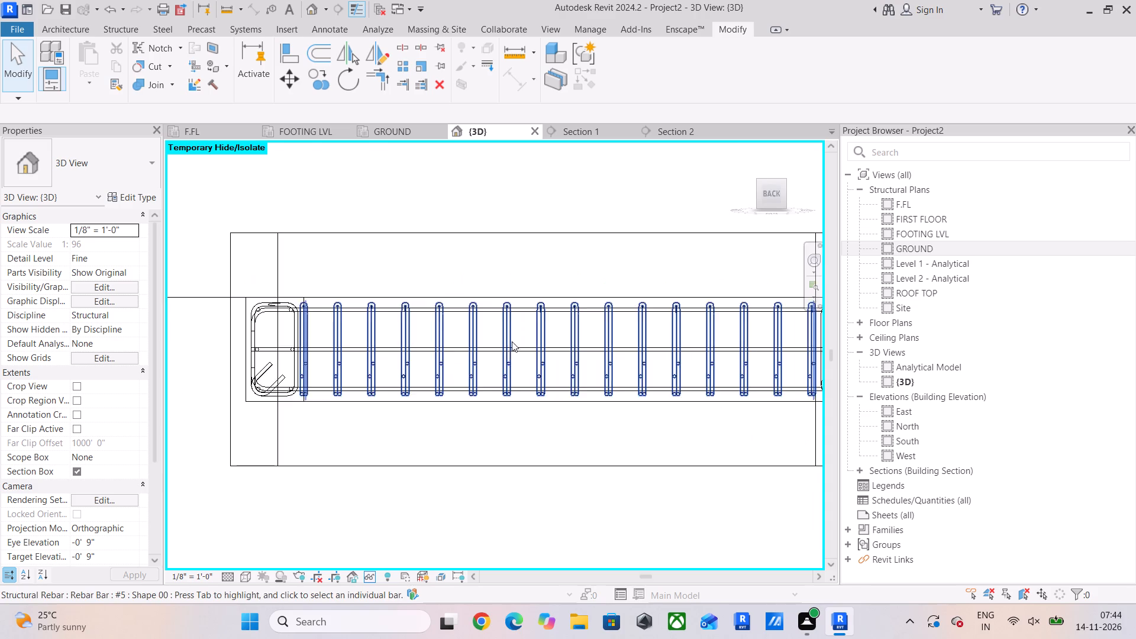
scroll(512, 341, down, 2)
middle_drag(556, 341, 383, 351)
scroll(515, 335, up, 16)
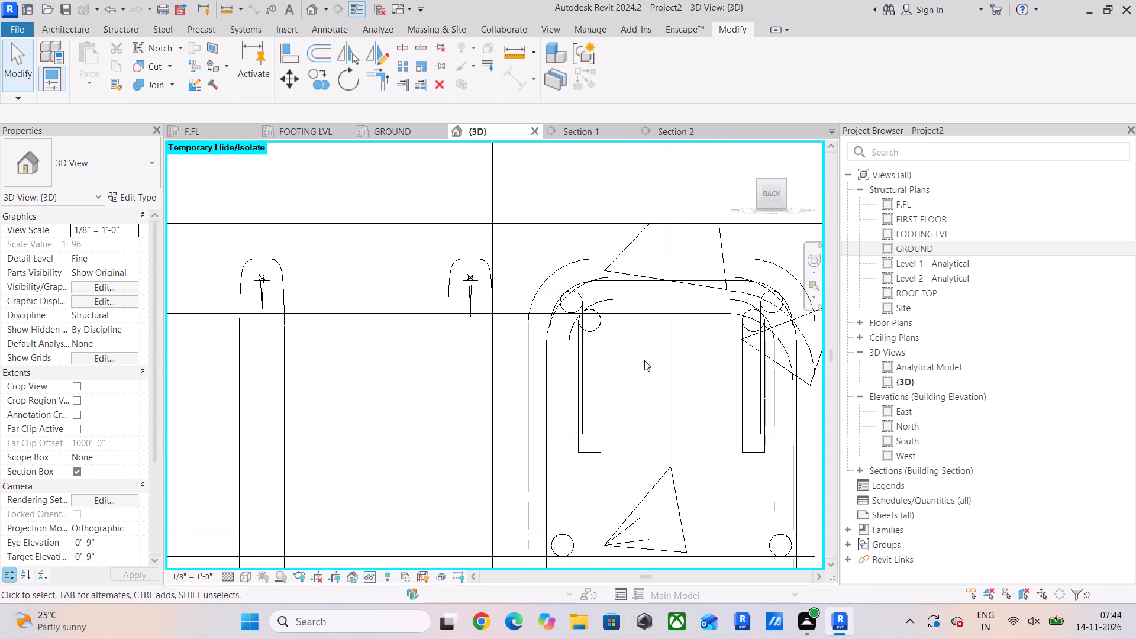
middle_drag(645, 360, 580, 337)
click(538, 409)
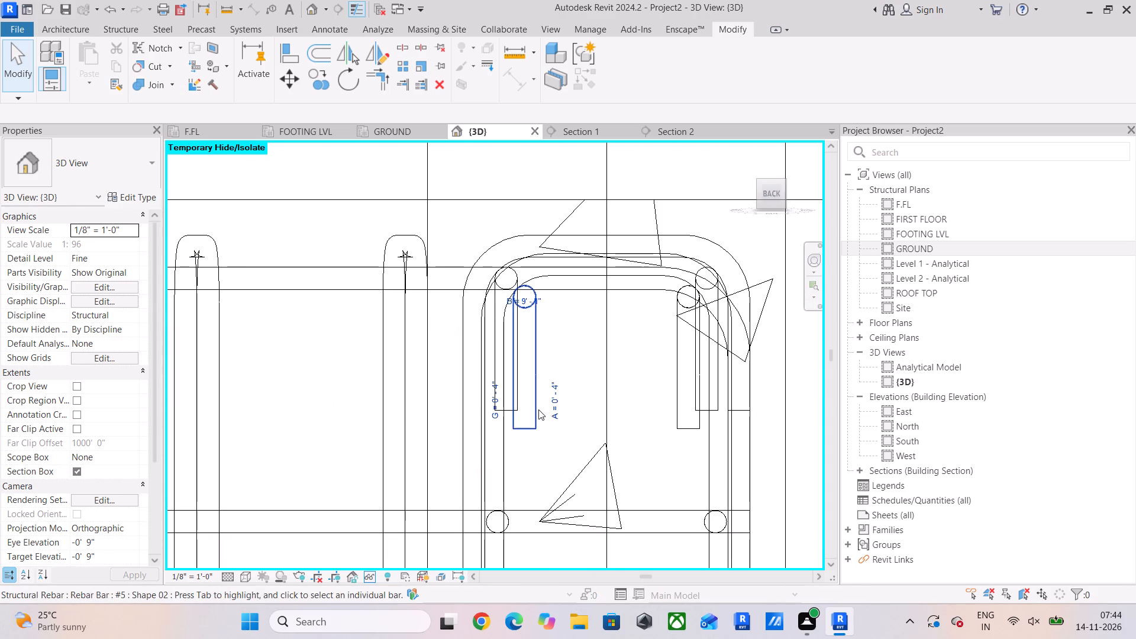
click(579, 341)
click(680, 408)
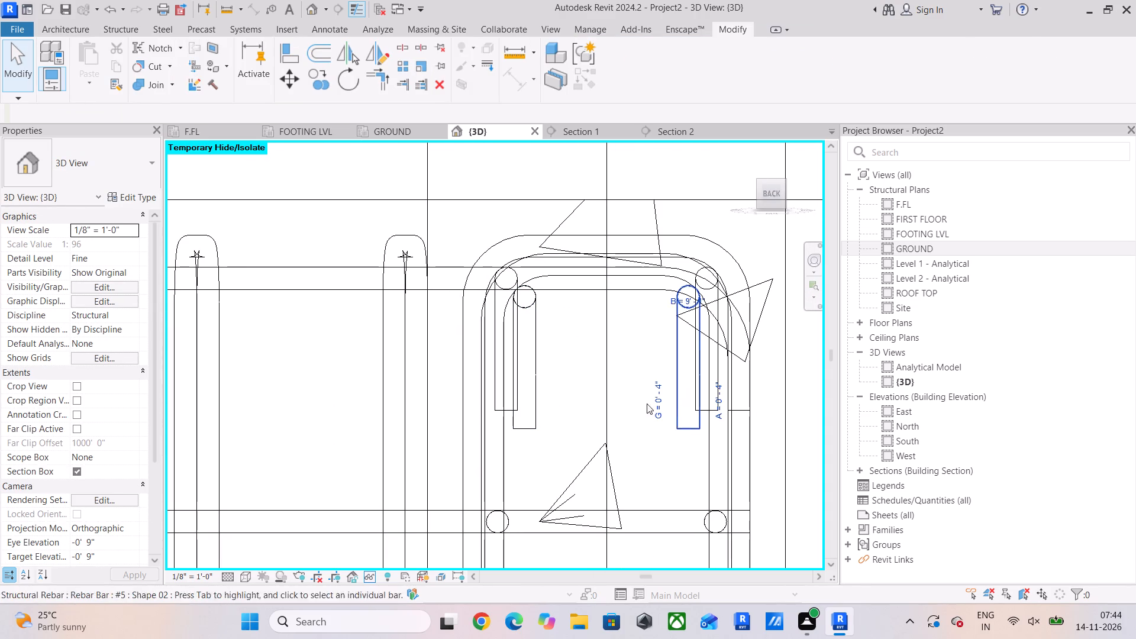
Examine the upper hooked beam and crossing bars at the corner from an angled view, selecting individual bars in turn.
scroll(521, 356, down, 5)
shift+middle_drag(580, 365, 458, 395)
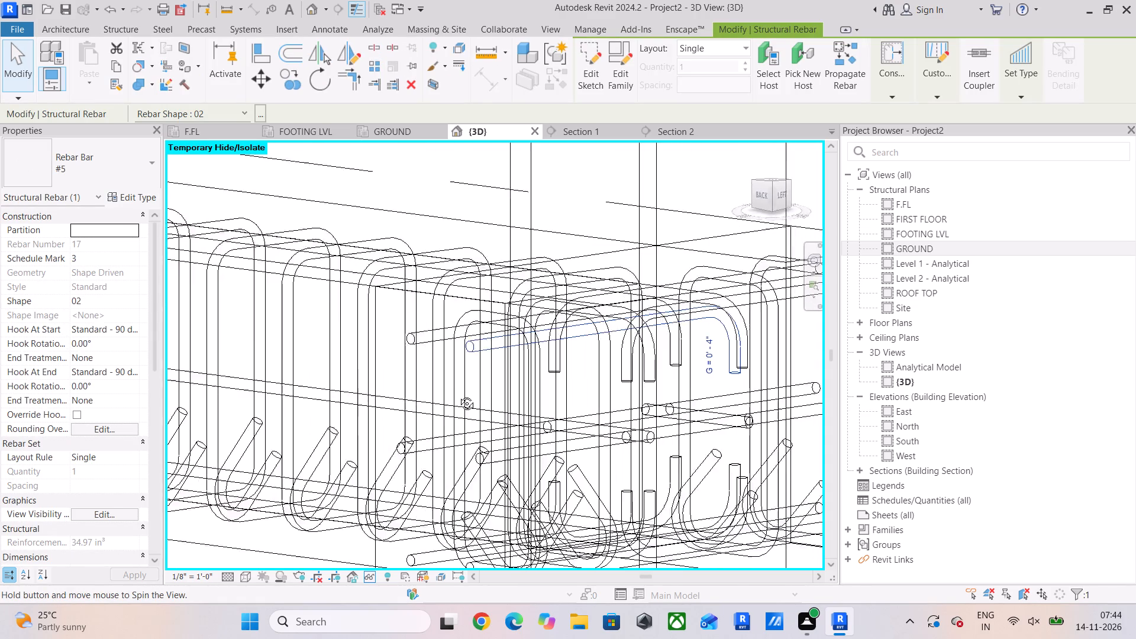
shift+middle_drag(458, 395, 364, 389)
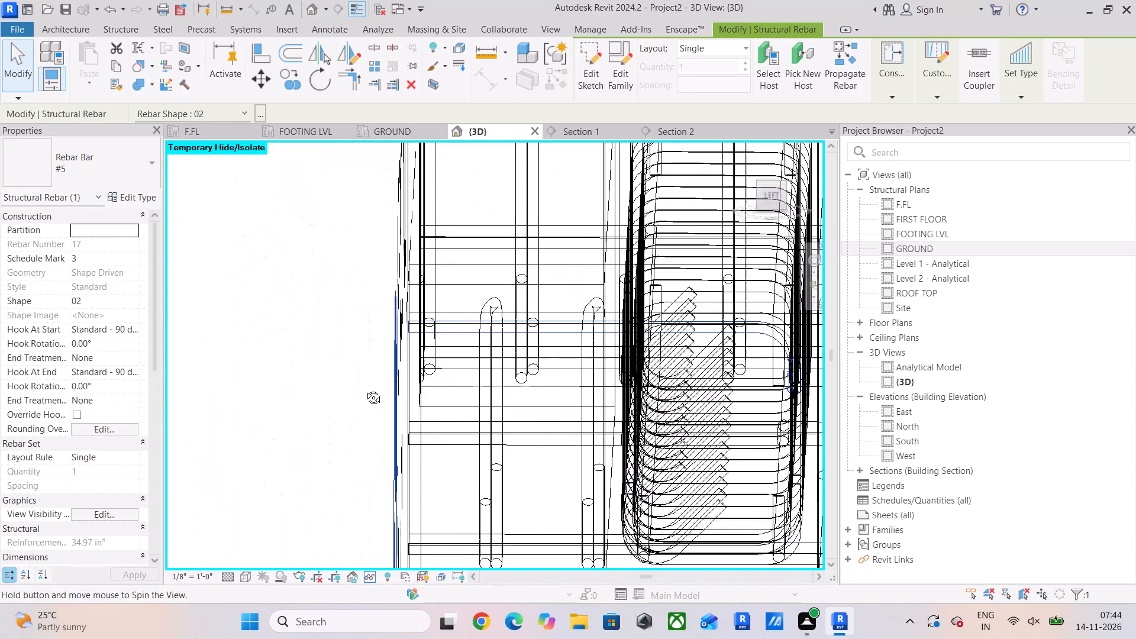
shift+middle_drag(364, 389, 358, 383)
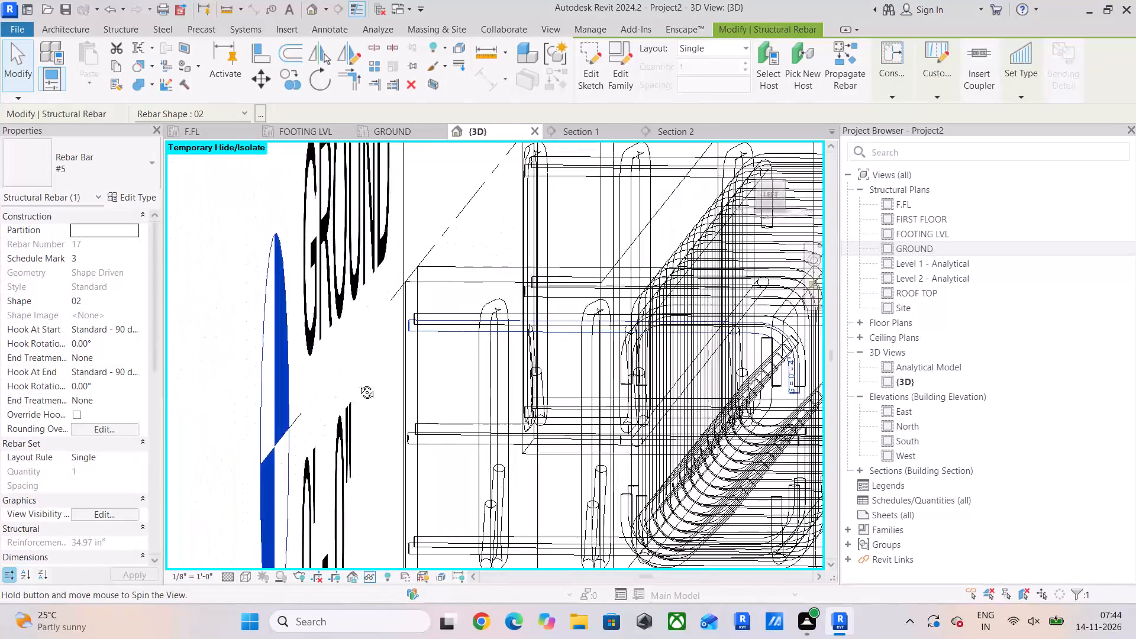
shift+middle_drag(358, 383, 484, 383)
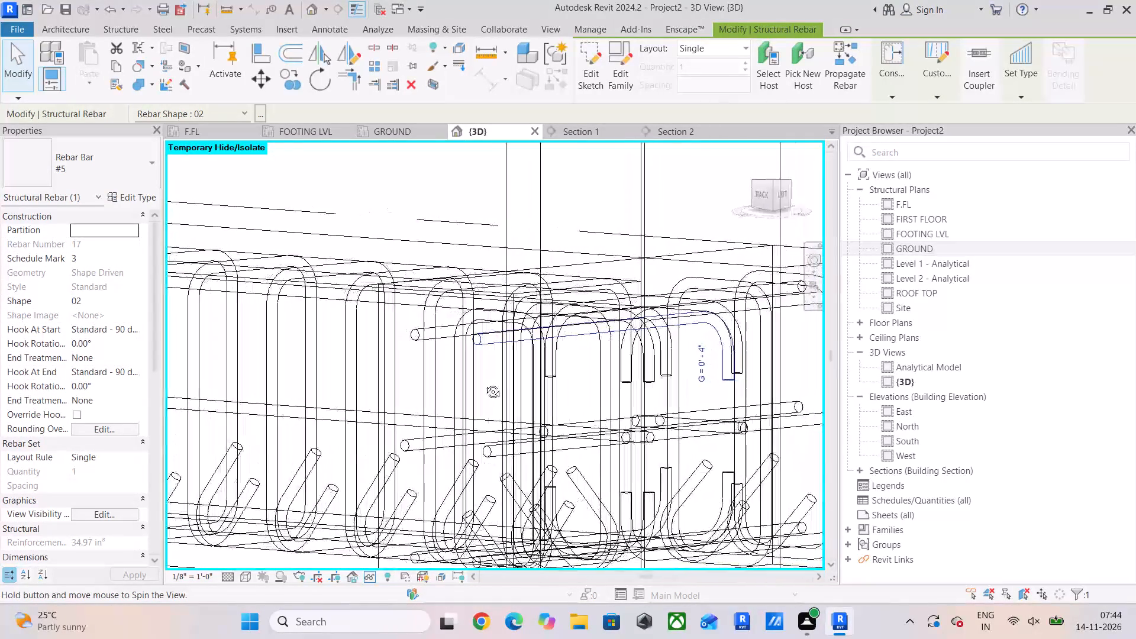
shift+middle_drag(484, 383, 445, 403)
middle_drag(540, 357, 414, 366)
scroll(509, 334, up, 3)
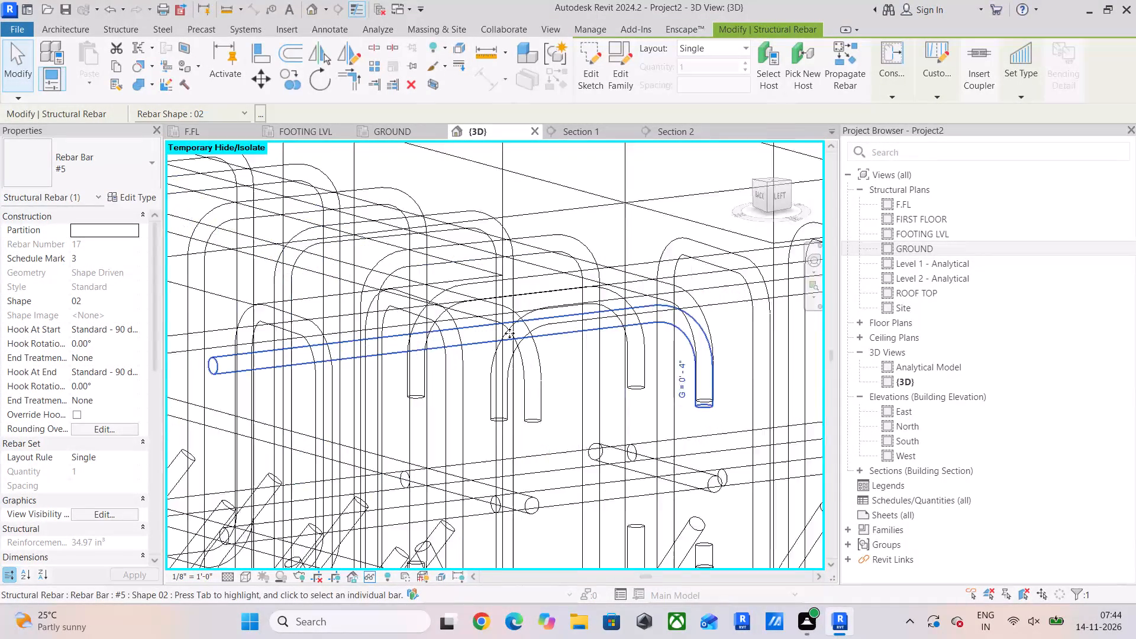
scroll(509, 333, up, 1)
click(492, 393)
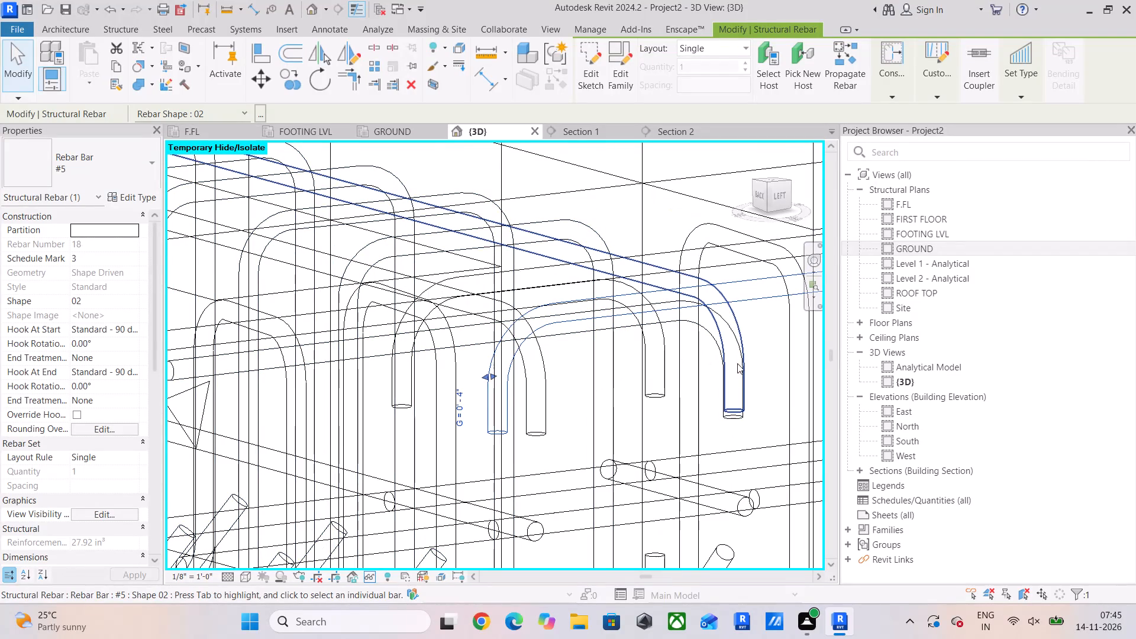
click(734, 376)
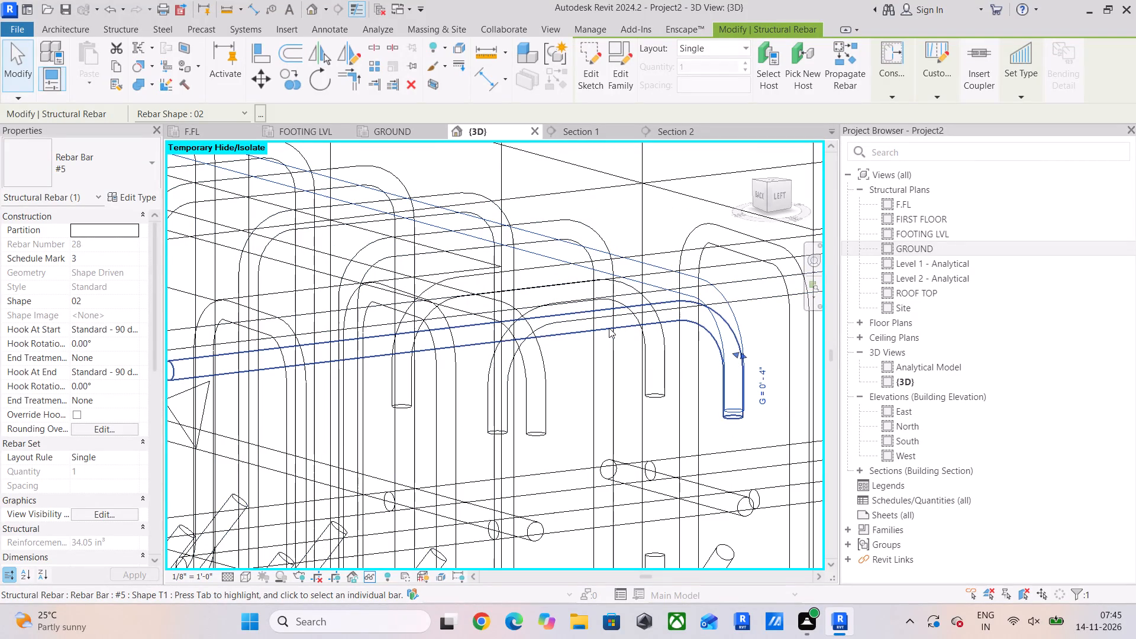
click(609, 328)
Compare the selected upper hooked bar's position inside the corner stirrups in the back and left views.
scroll(599, 337, down, 5)
shift+middle_drag(601, 364, 609, 366)
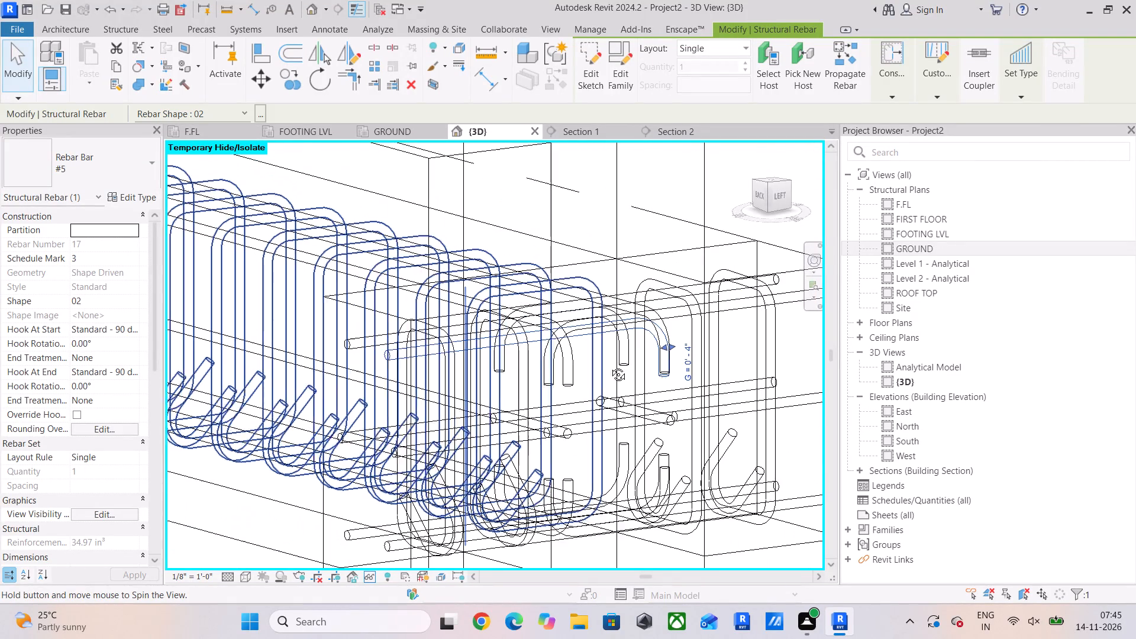
shift+middle_drag(609, 366, 702, 334)
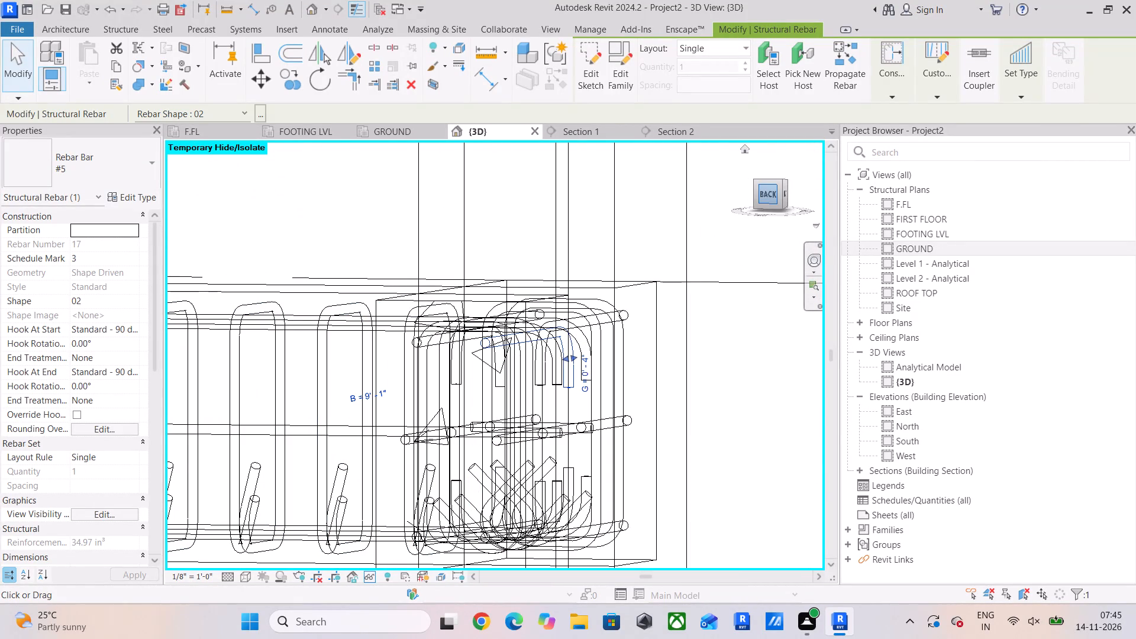
click(766, 192)
scroll(529, 318, up, 5)
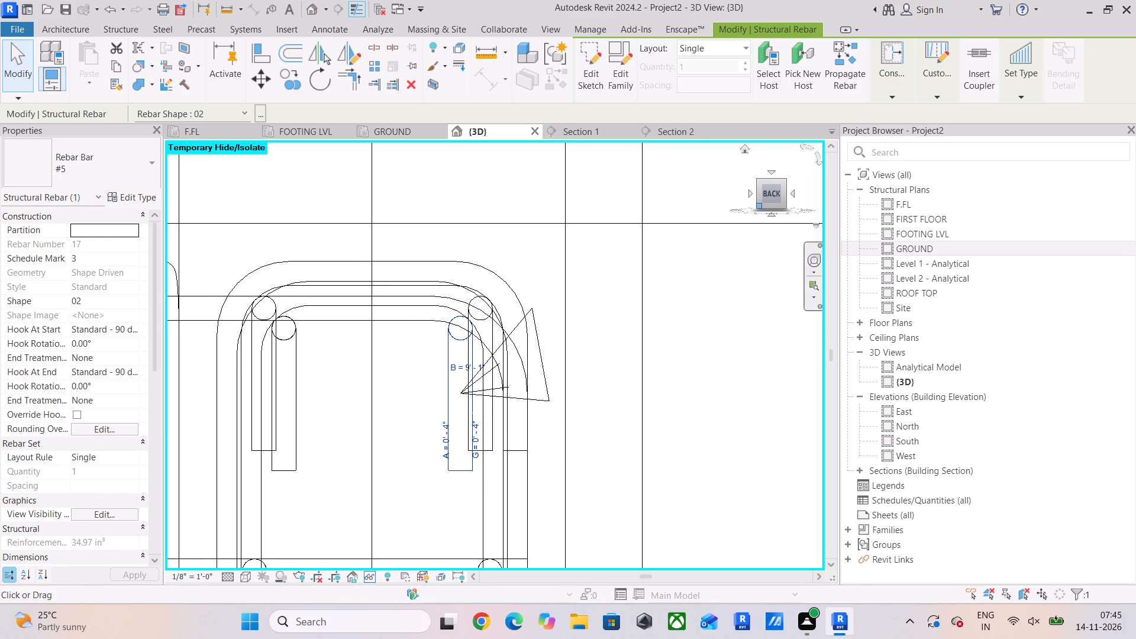
scroll(638, 353, down, 3)
drag(766, 193, 723, 198)
click(782, 193)
click(778, 193)
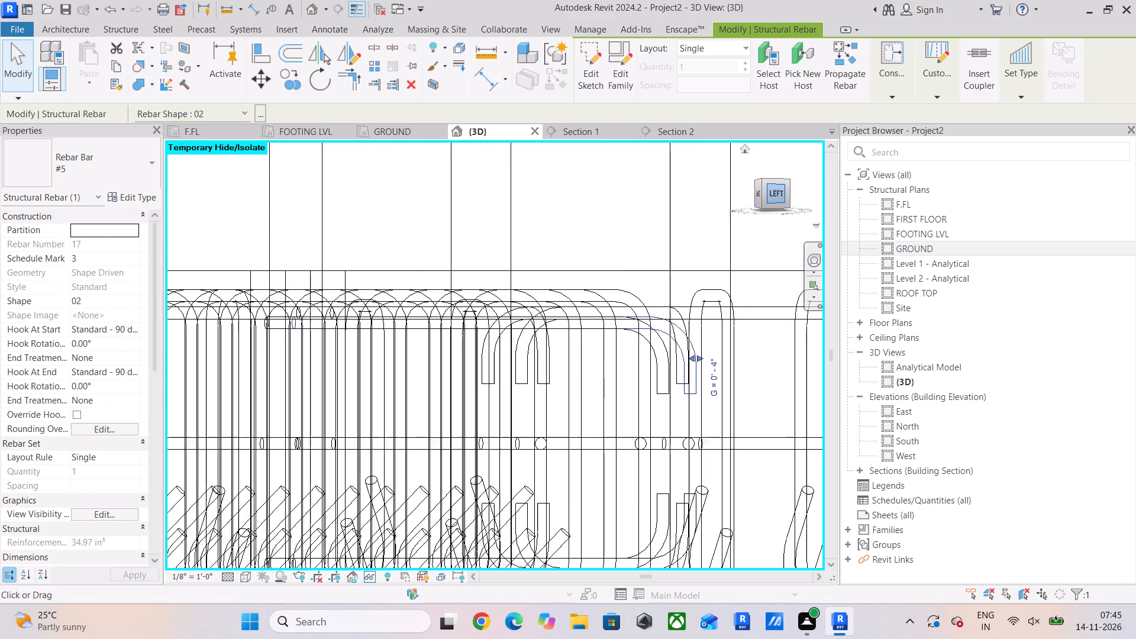
middle_drag(641, 359, 384, 359)
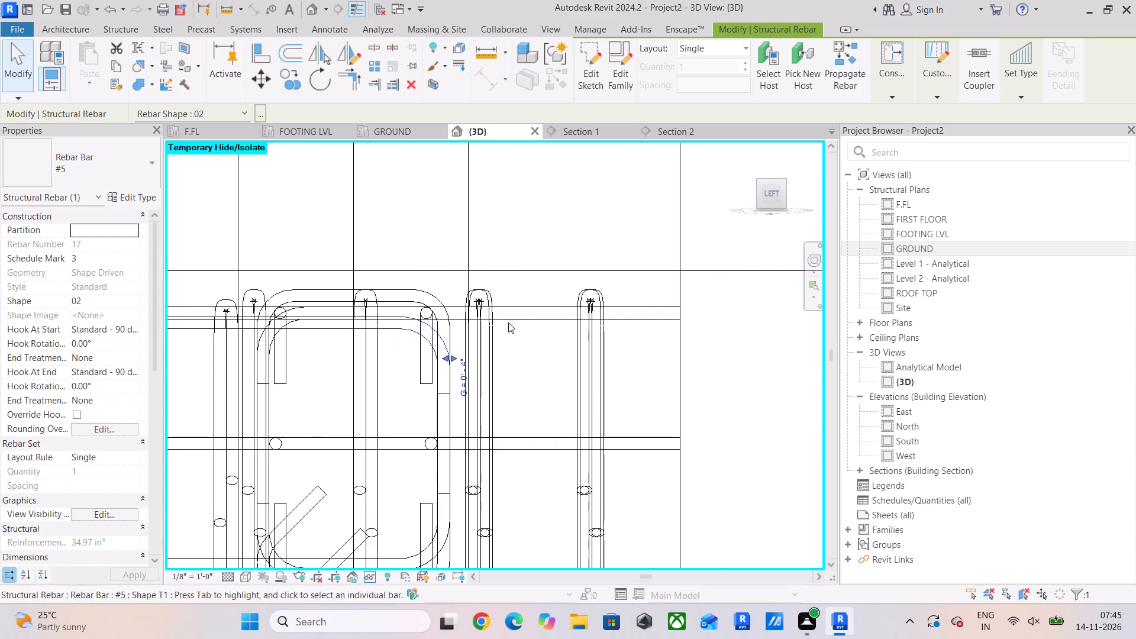
Check the rebar covers of the ground beams on both sides of the column and set the second to BEAM COVER <0' - 1">.
click(548, 270)
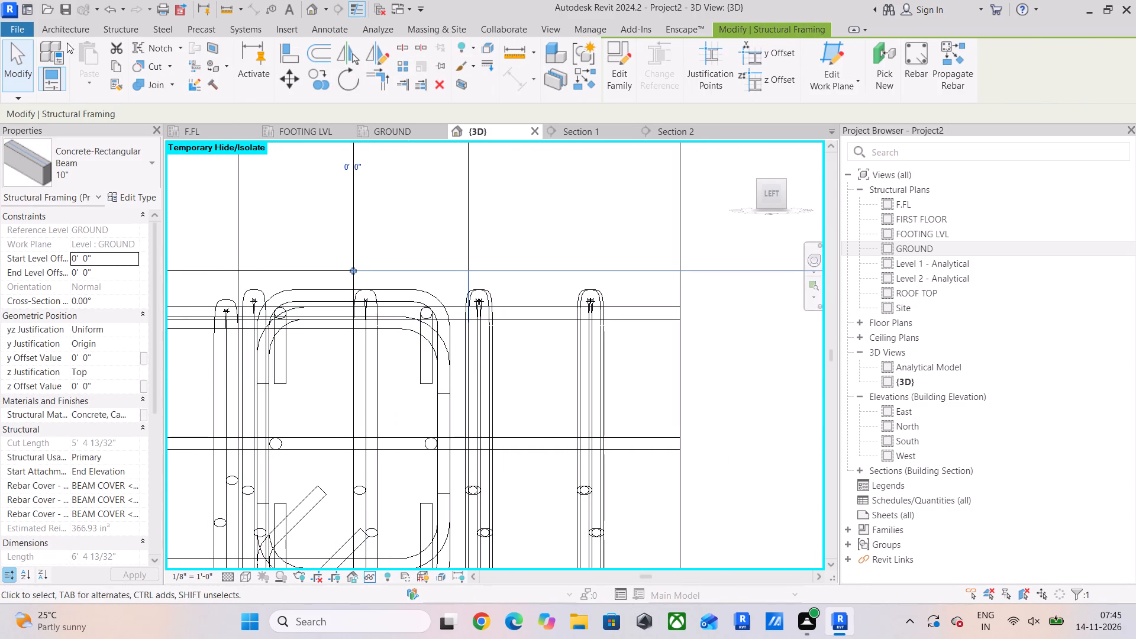
click(154, 24)
click(118, 27)
click(622, 72)
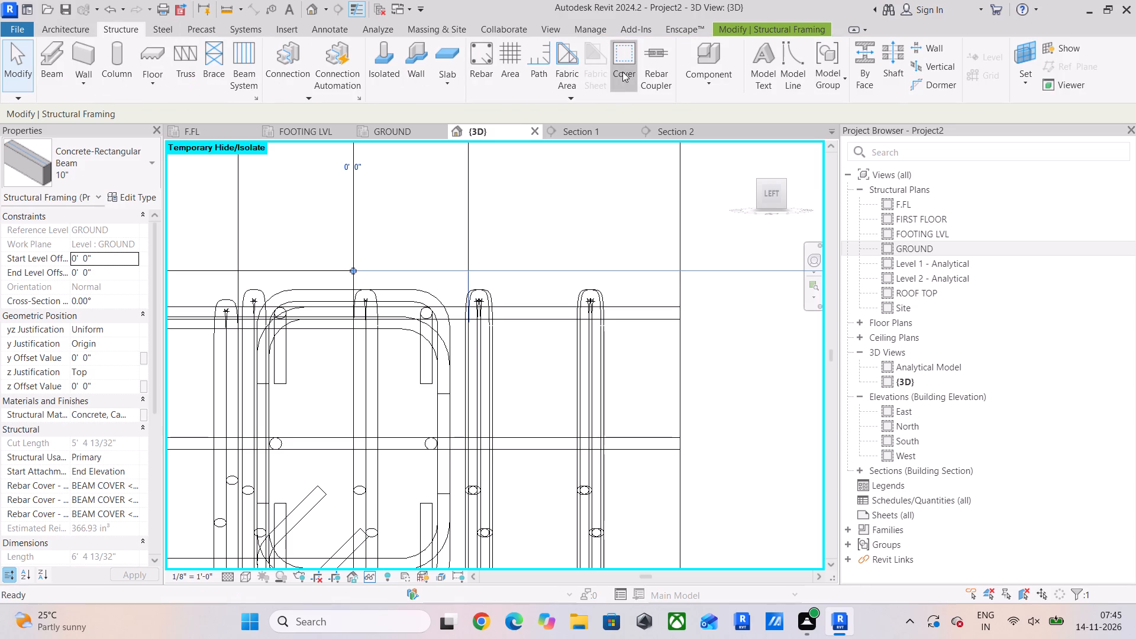
click(532, 272)
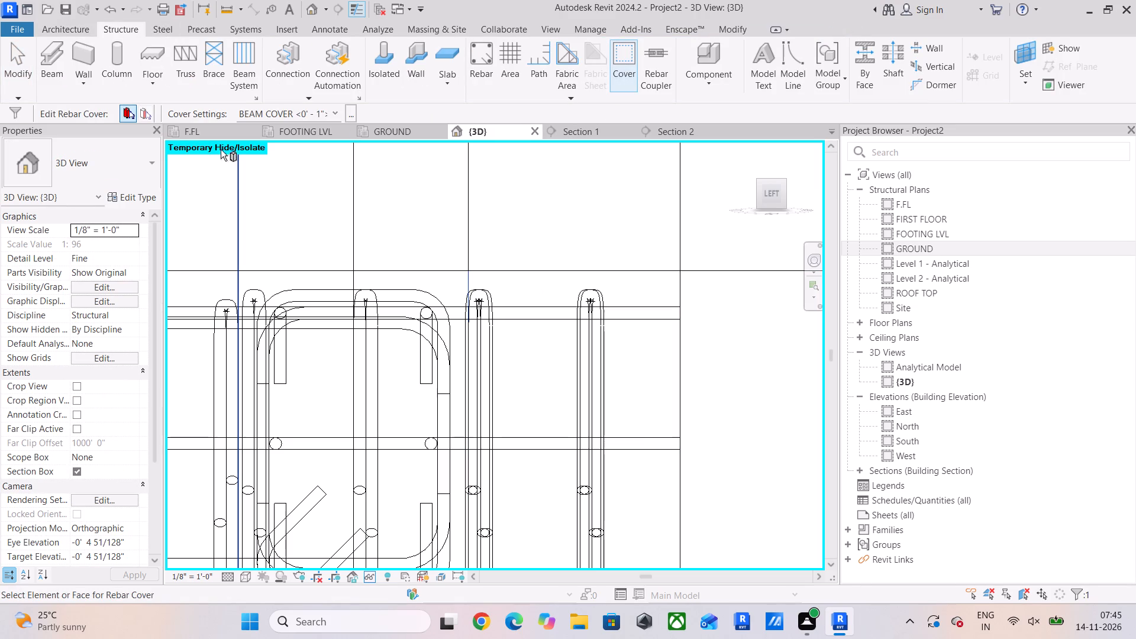
click(199, 270)
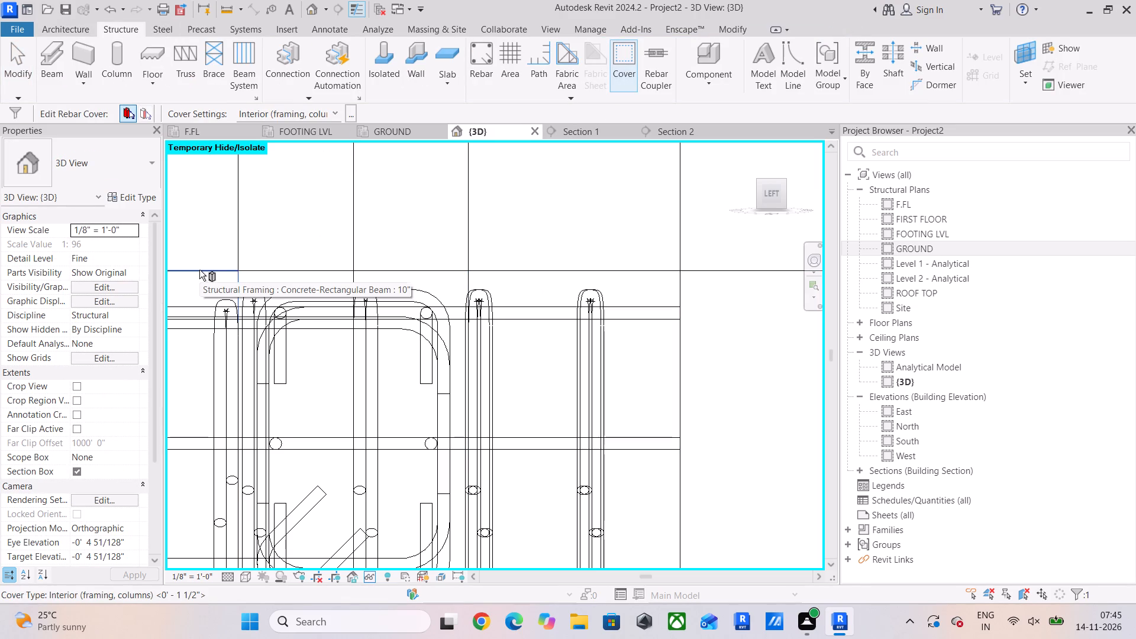
middle_drag(201, 270, 356, 288)
click(334, 110)
click(292, 127)
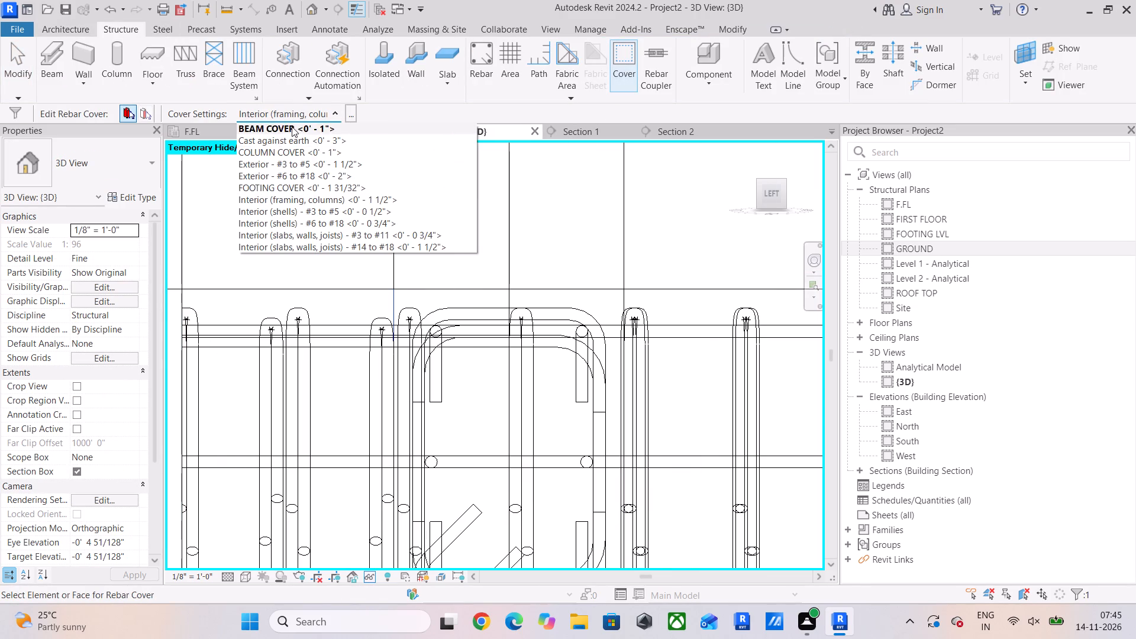
Check the rebar cover setting of the column at the beam crossing.
scroll(404, 315, down, 5)
middle_drag(404, 315, 416, 367)
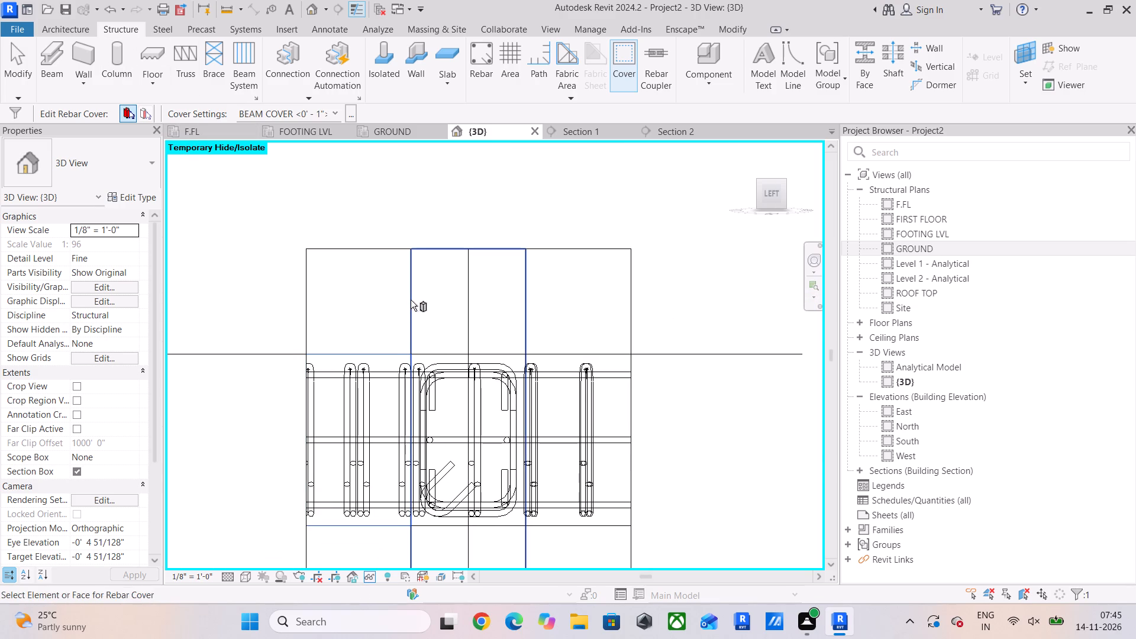
drag(411, 300, 411, 293)
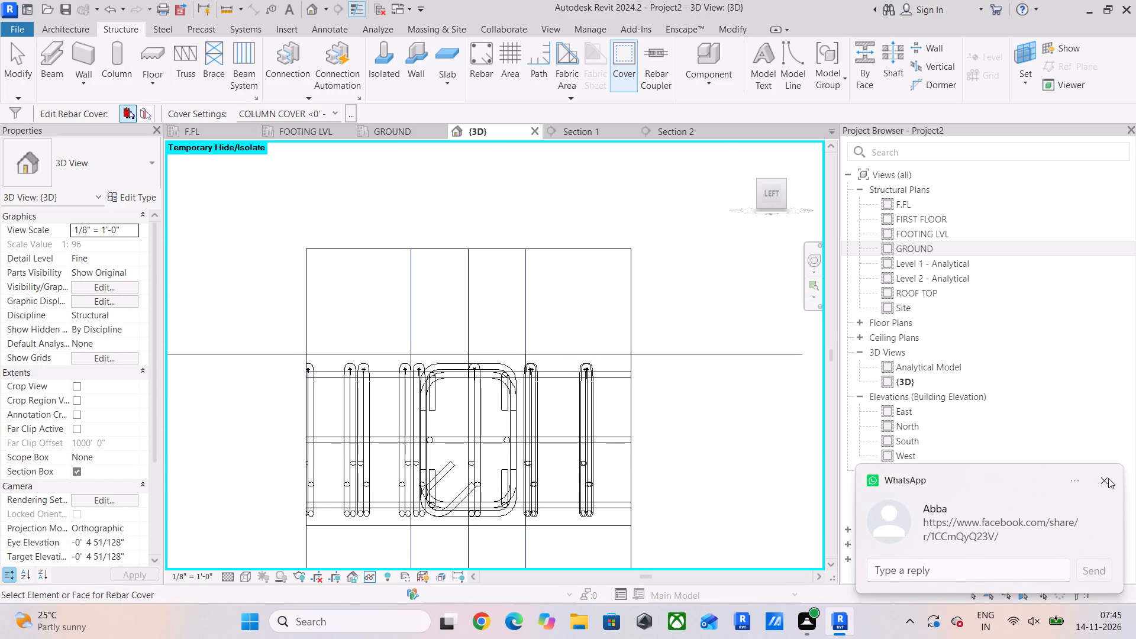
click(1105, 481)
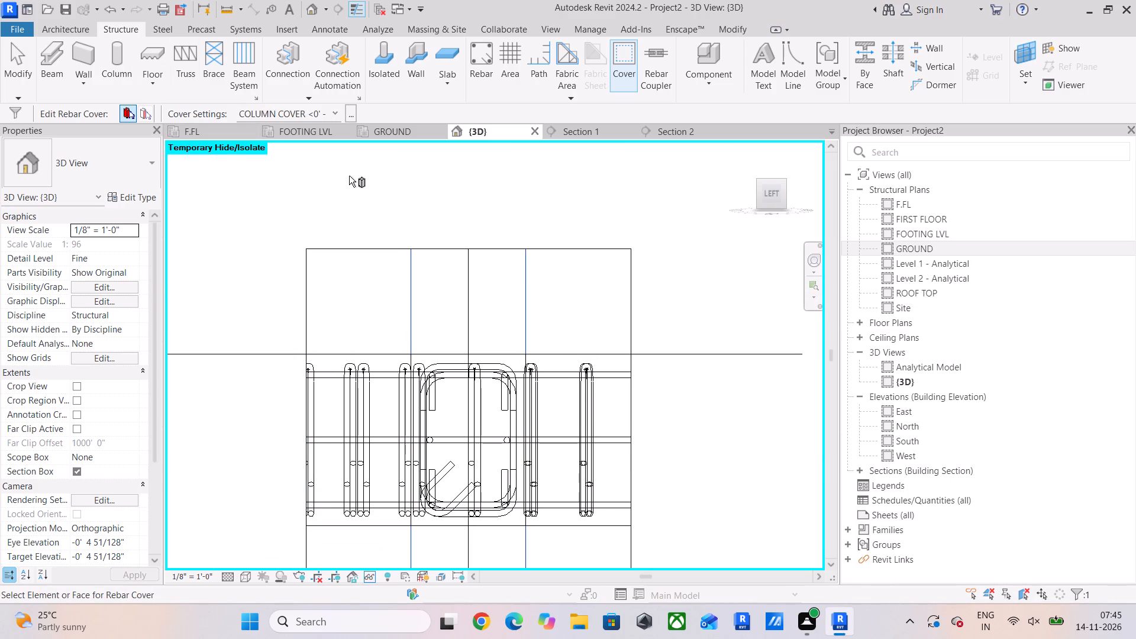
click(30, 78)
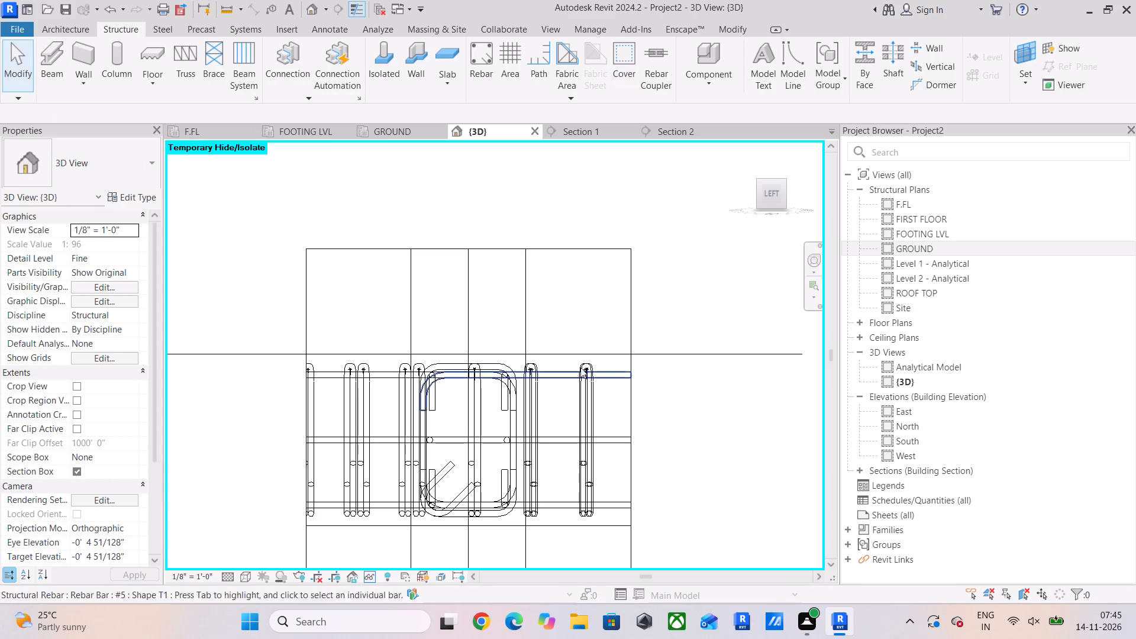
Check the rebar cover settings of the two ground beams meeting at grid D in the back view.
scroll(405, 394, up, 5)
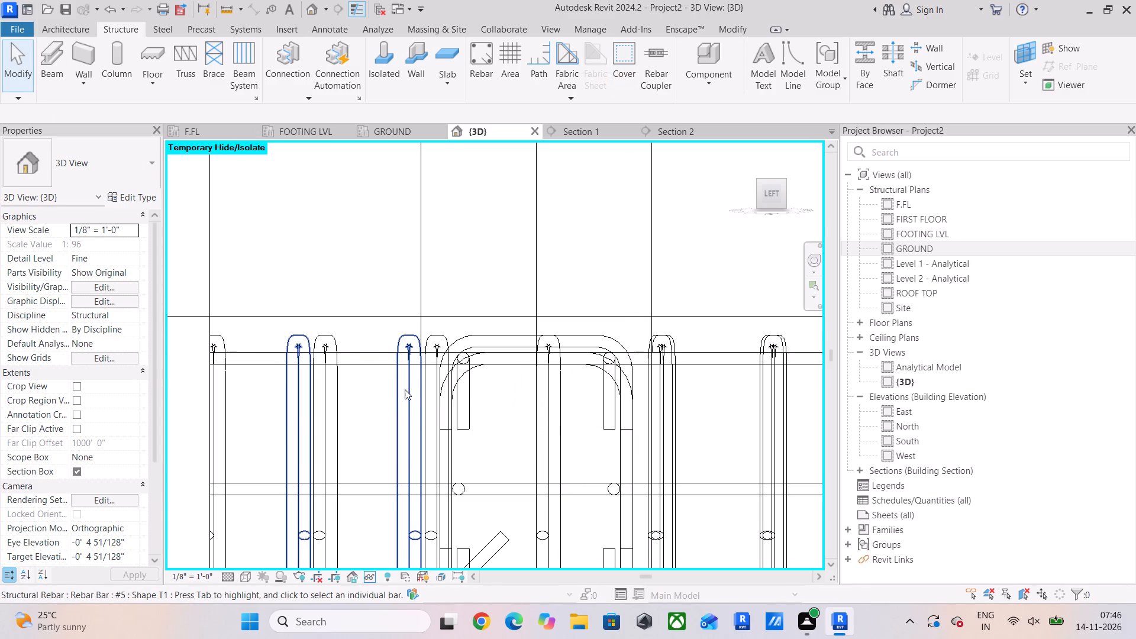
scroll(519, 392, down, 2)
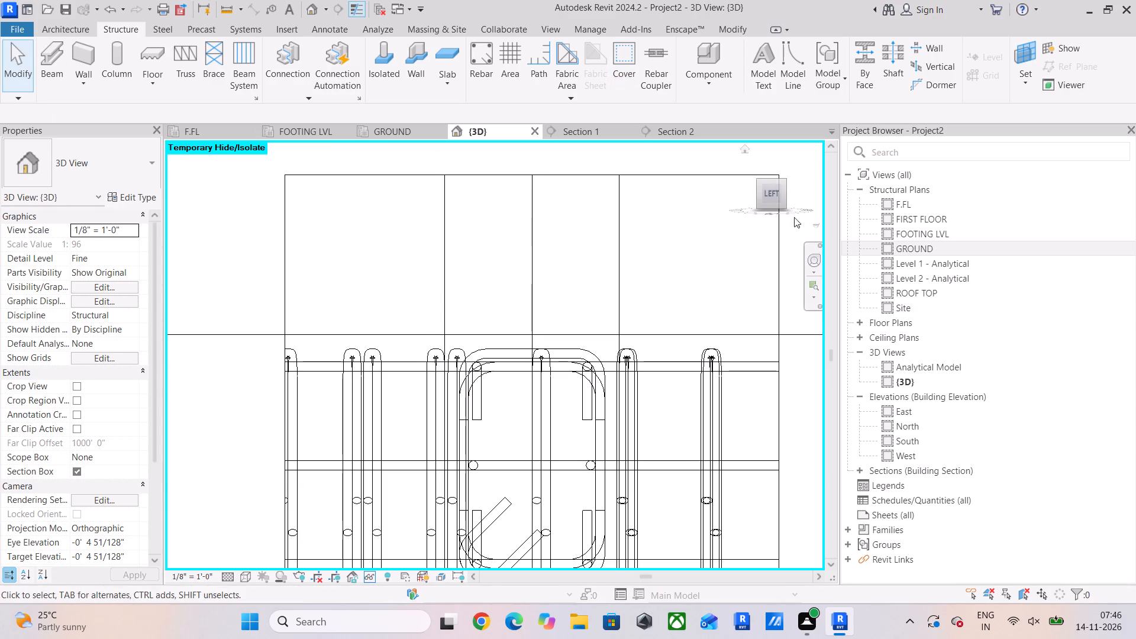
click(477, 404)
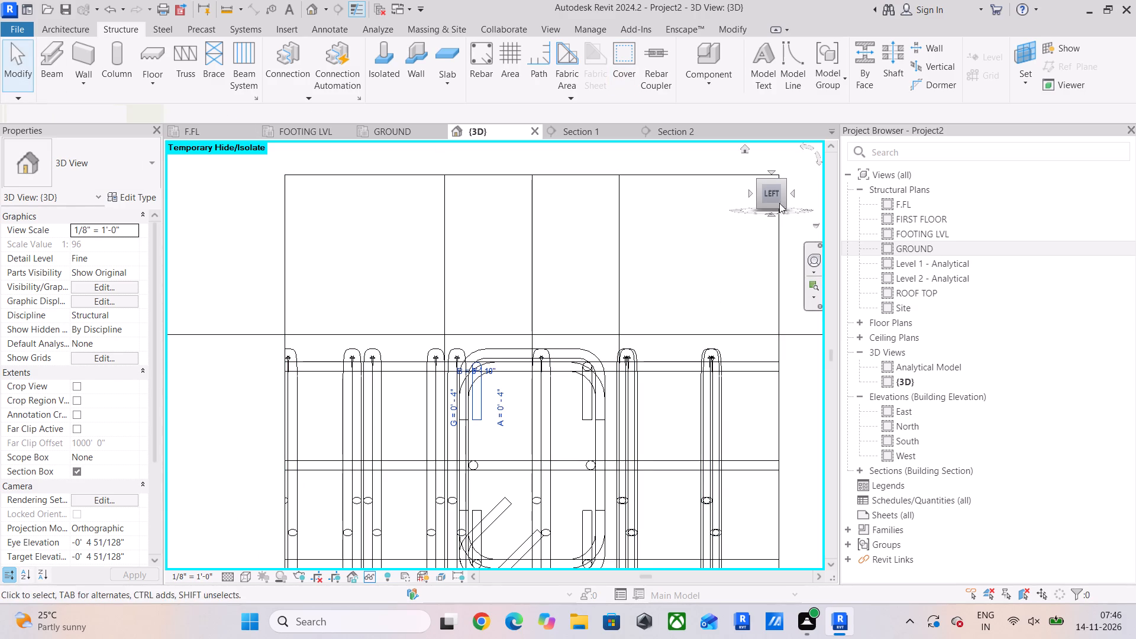
drag(766, 199, 798, 199)
click(757, 195)
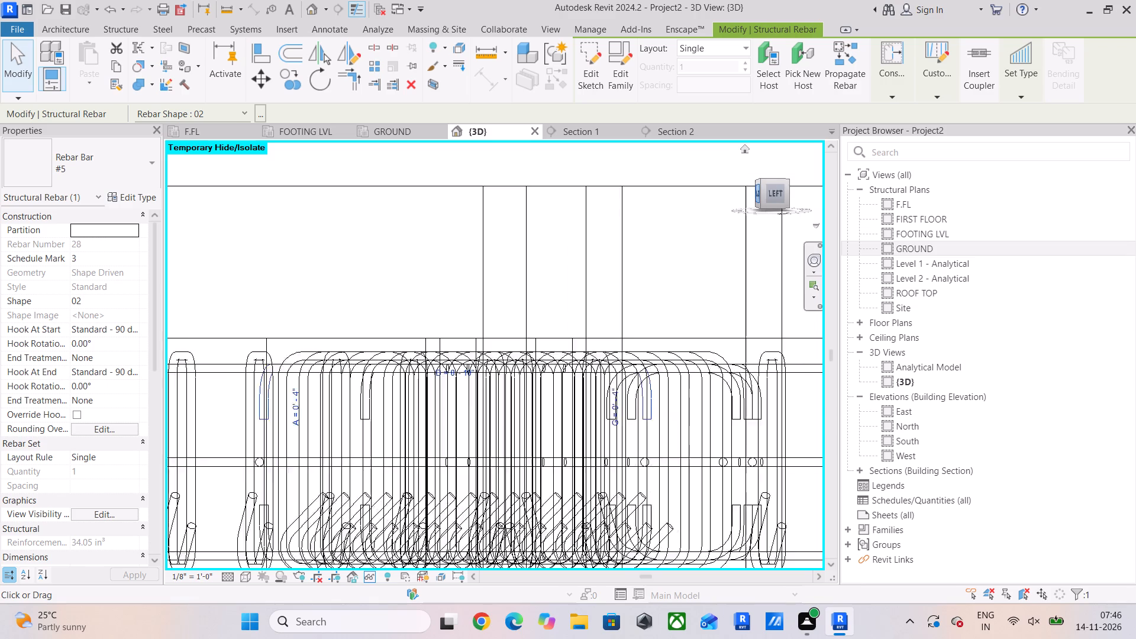
scroll(308, 370, up, 5)
scroll(227, 344, up, 1)
middle_drag(235, 351, 690, 385)
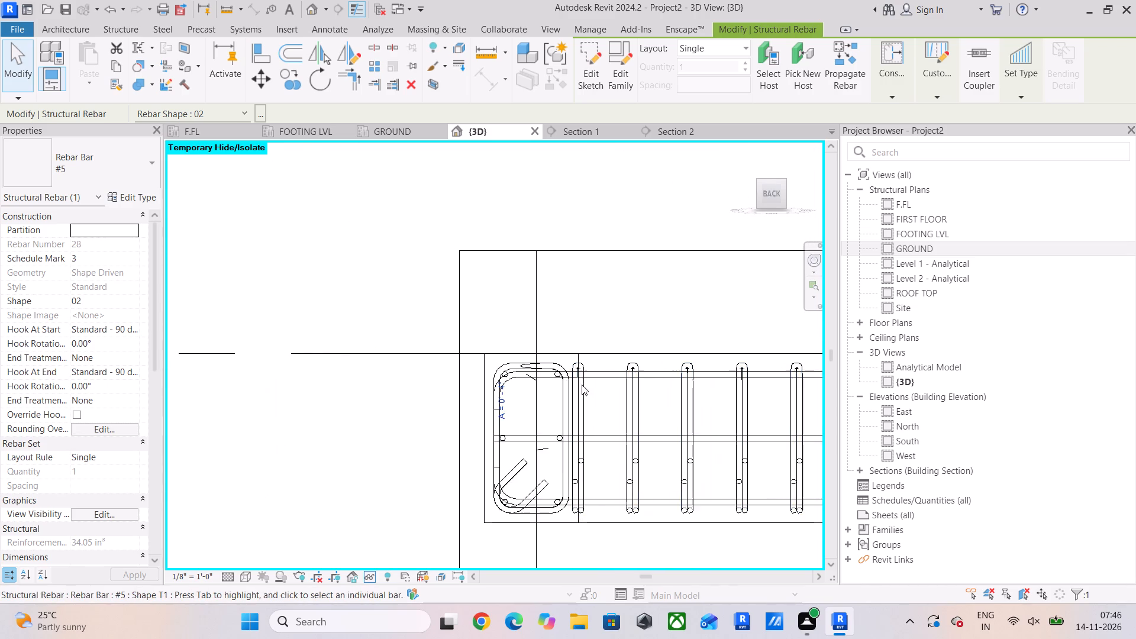
scroll(513, 371, up, 5)
middle_drag(582, 375, 445, 383)
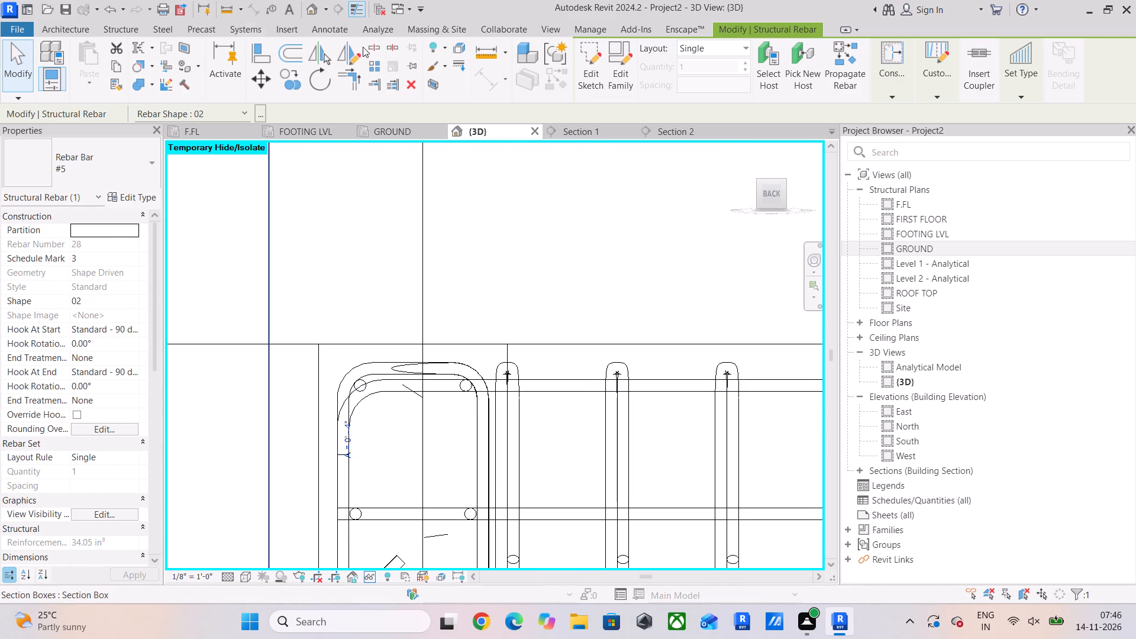
click(100, 25)
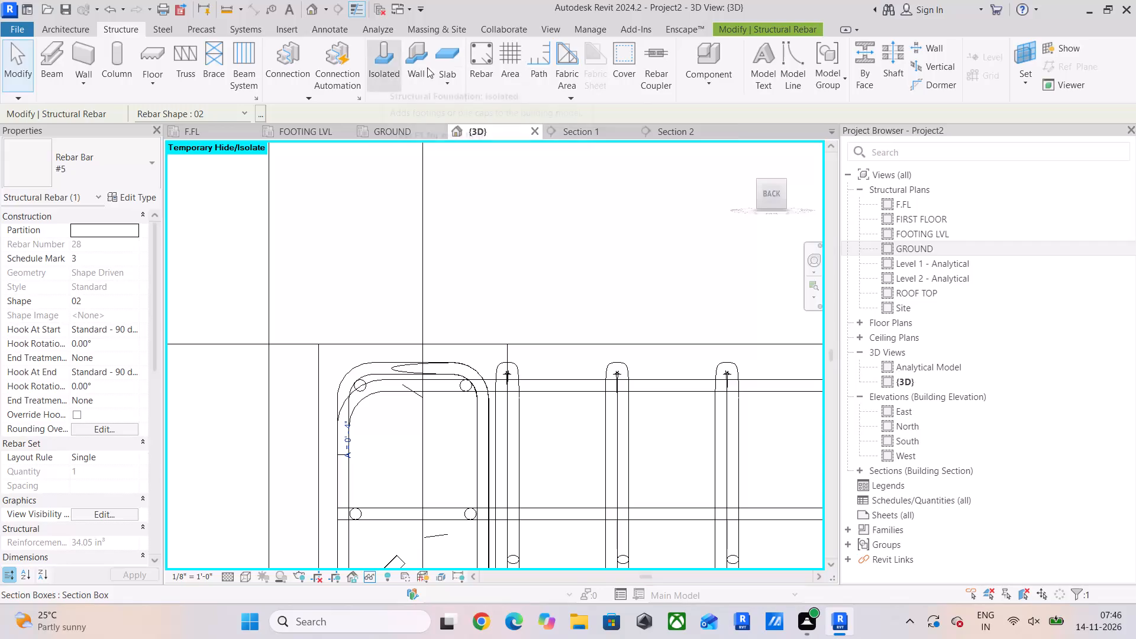
click(634, 71)
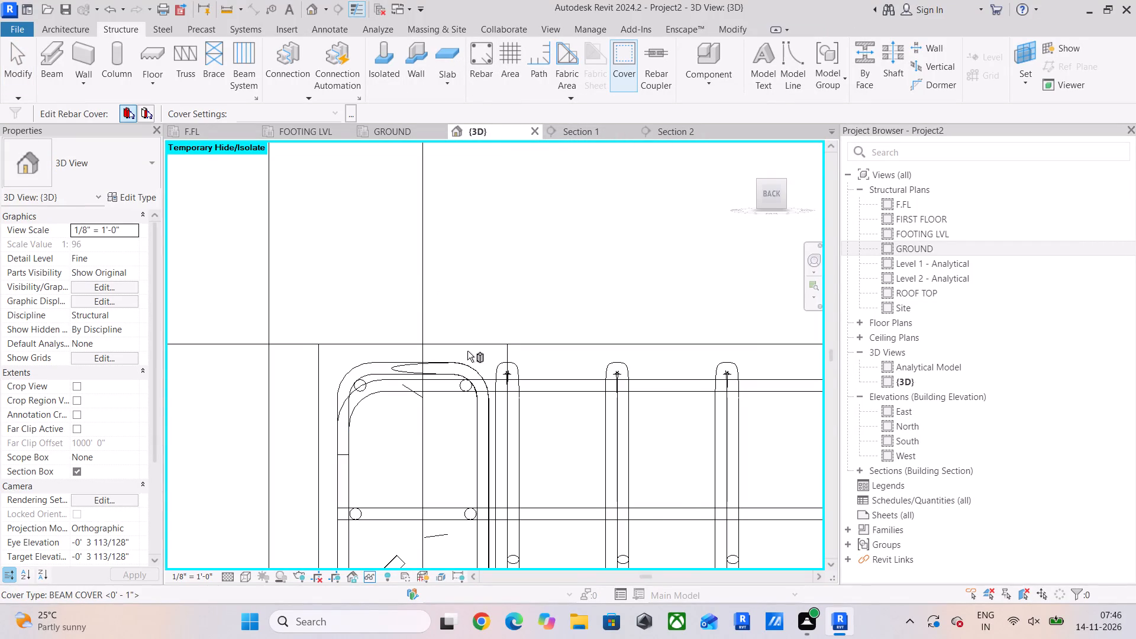
click(470, 344)
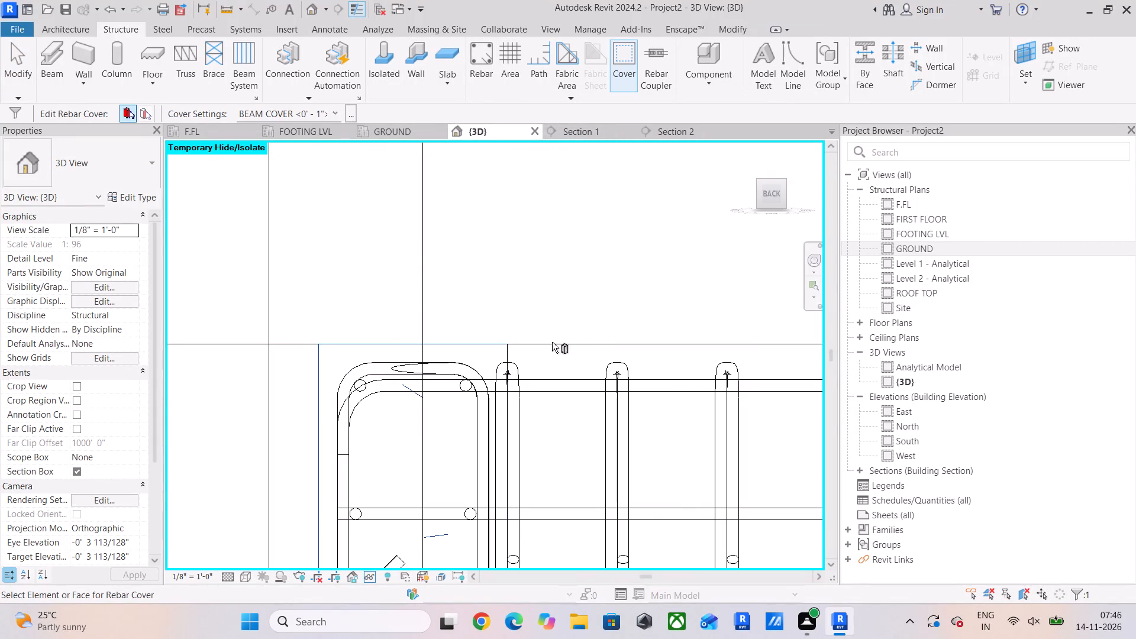
click(588, 344)
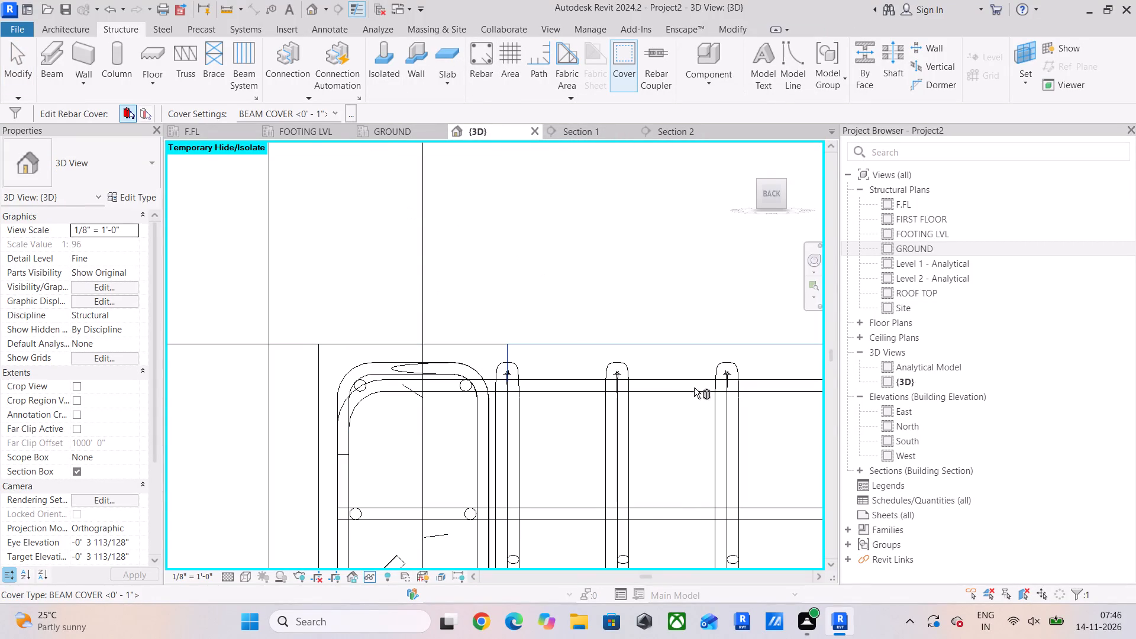
click(617, 277)
click(15, 60)
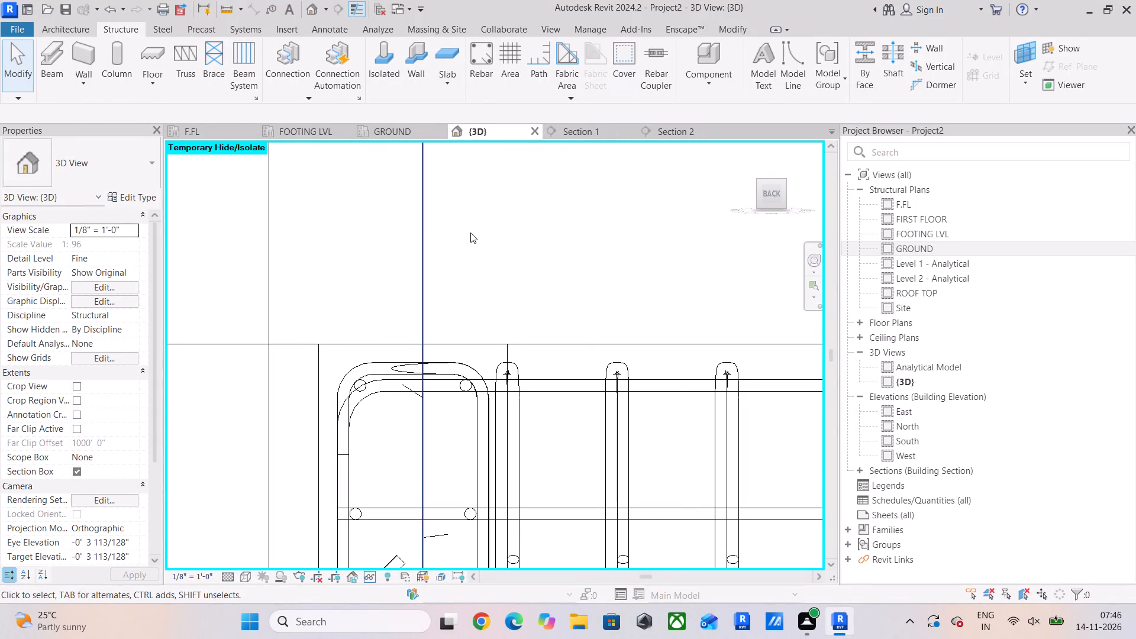
Examine how the hooked bars sit inside the ground beam's corner stirrup, top and bottom, in the left view.
scroll(470, 233, down, 5)
scroll(538, 268, down, 4)
middle_drag(509, 283, 348, 319)
scroll(496, 359, down, 5)
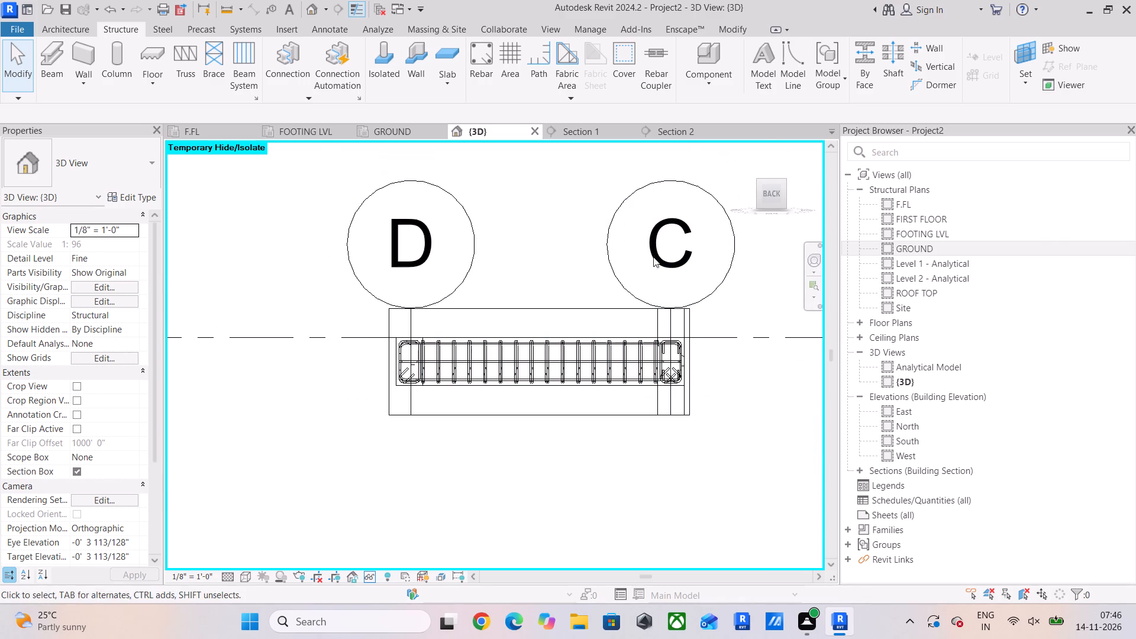
drag(768, 196, 668, 201)
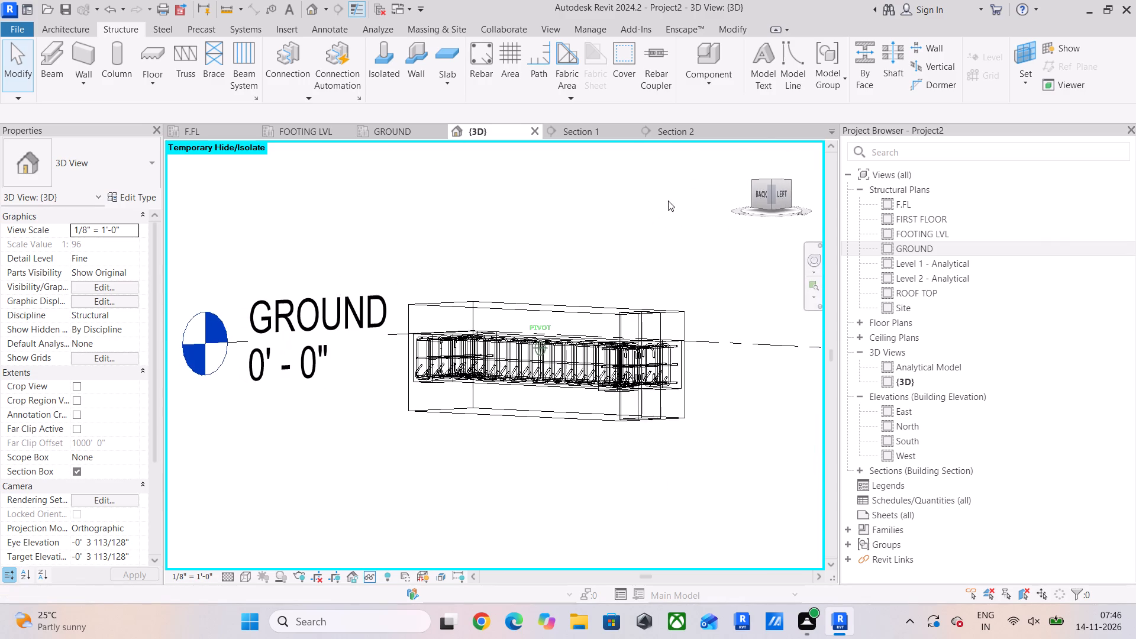
drag(668, 201, 660, 201)
click(783, 196)
scroll(538, 326, up, 3)
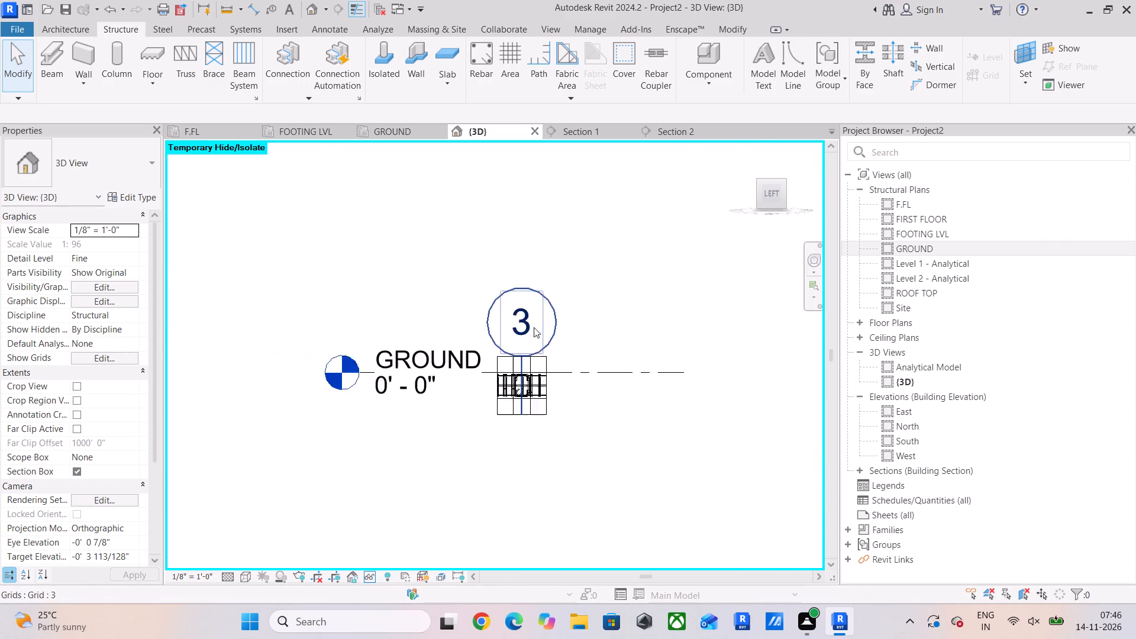
scroll(534, 327, up, 2)
scroll(516, 427, up, 11)
scroll(447, 287, up, 11)
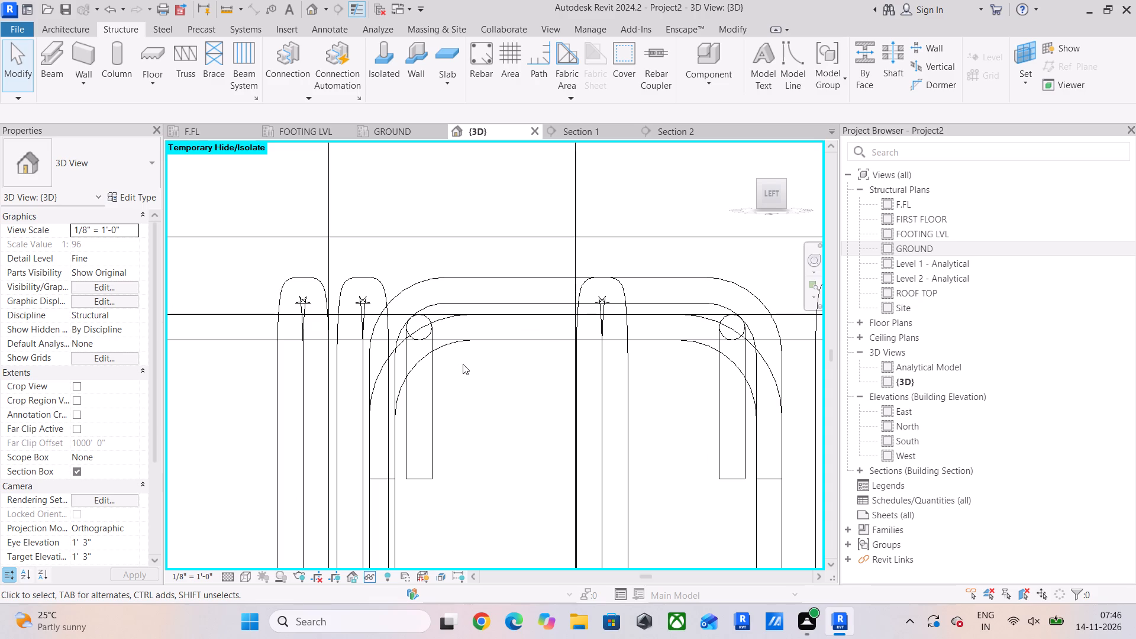
scroll(641, 393, down, 3)
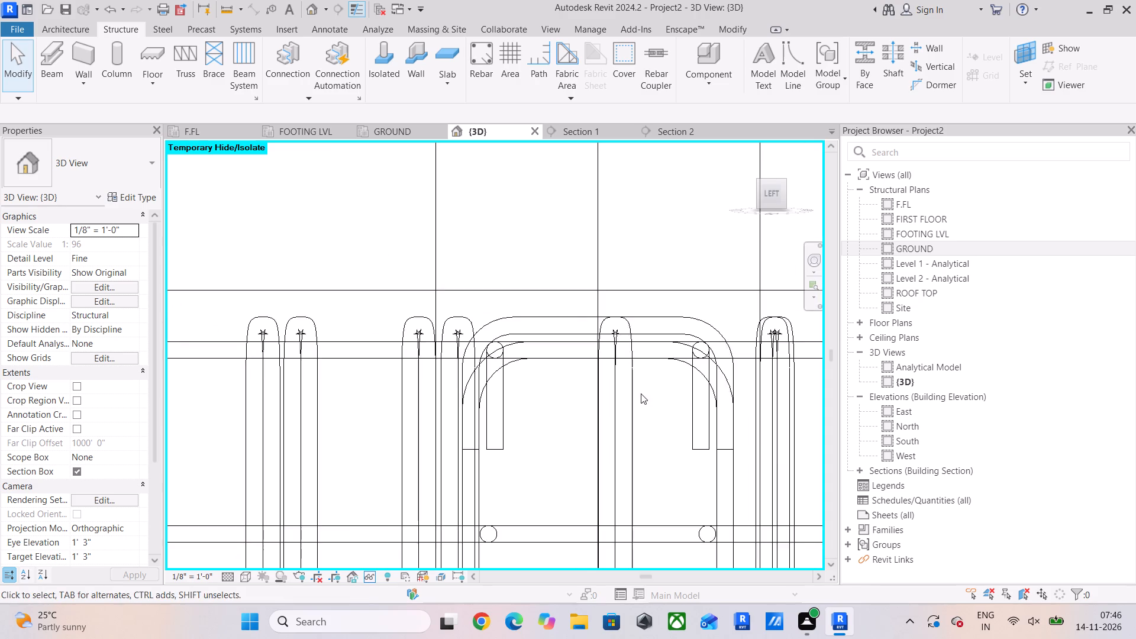
middle_drag(648, 393, 541, 241)
middle_drag(482, 343, 478, 222)
scroll(409, 395, up, 4)
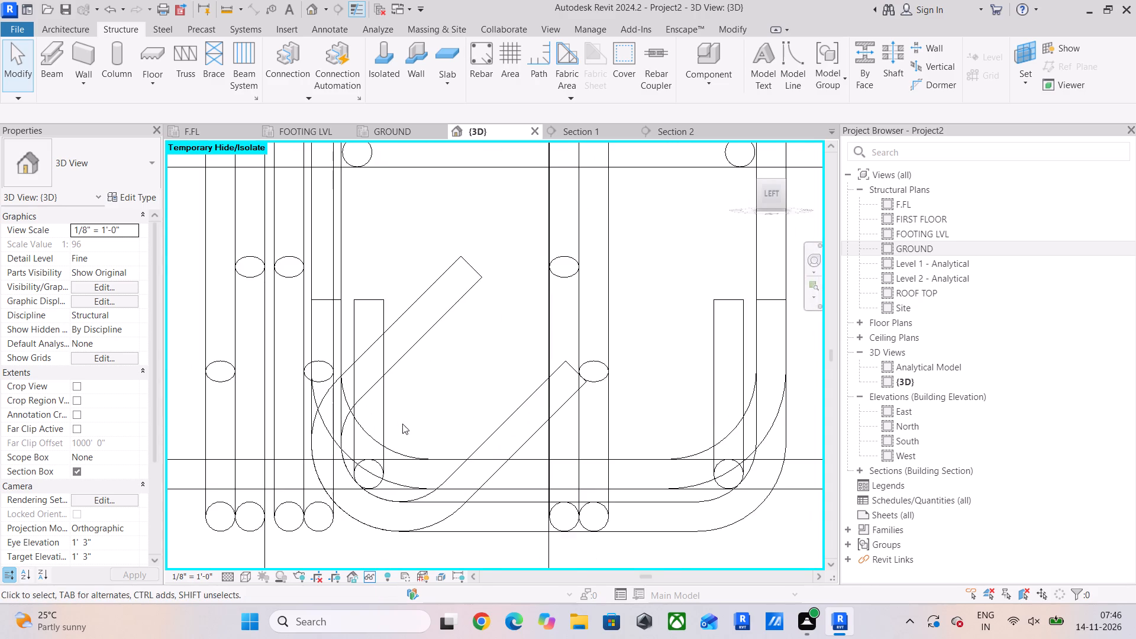
middle_drag(402, 424, 382, 377)
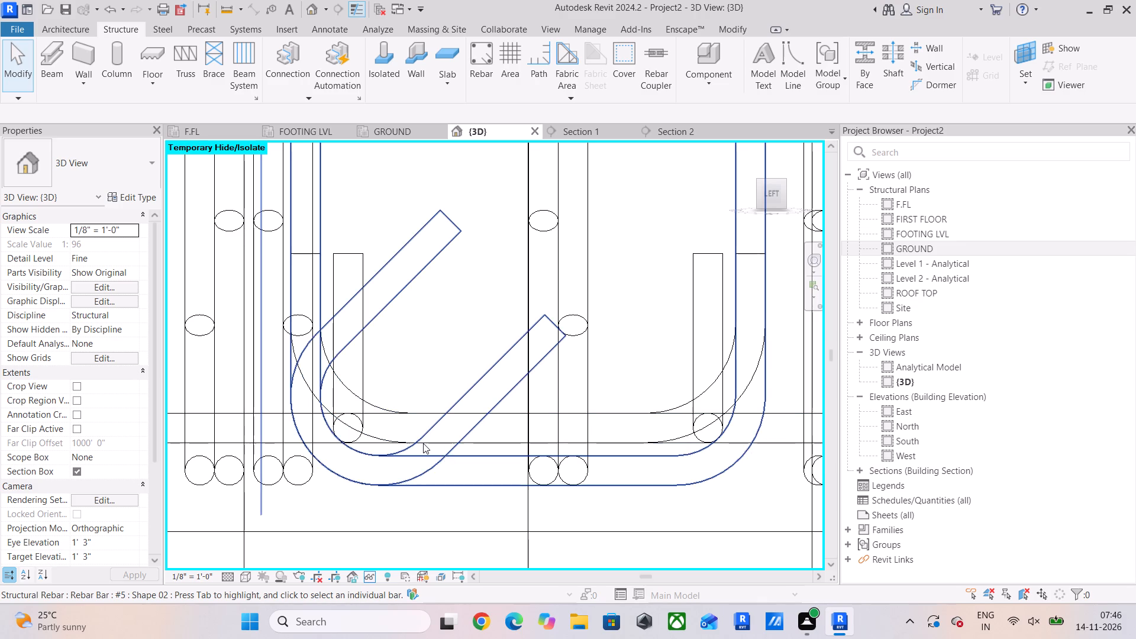
scroll(434, 410, down, 5)
scroll(606, 455, up, 5)
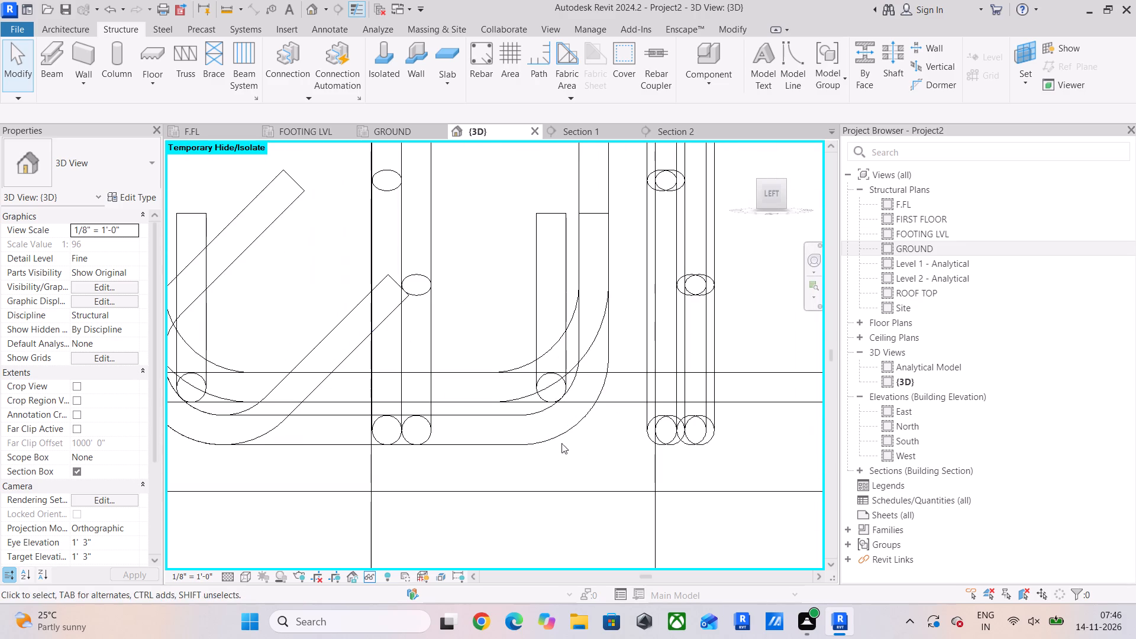
scroll(550, 436, down, 11)
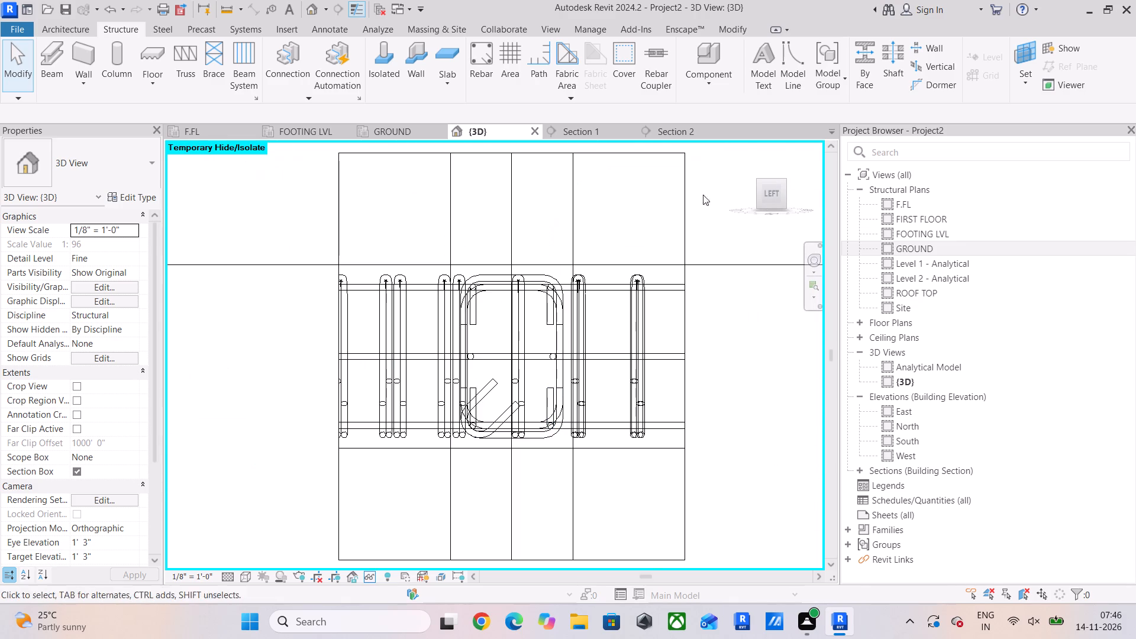
Examine the corner bars and hooked bars inside the stirrup at grid D in the back view.
drag(770, 196, 262, 202)
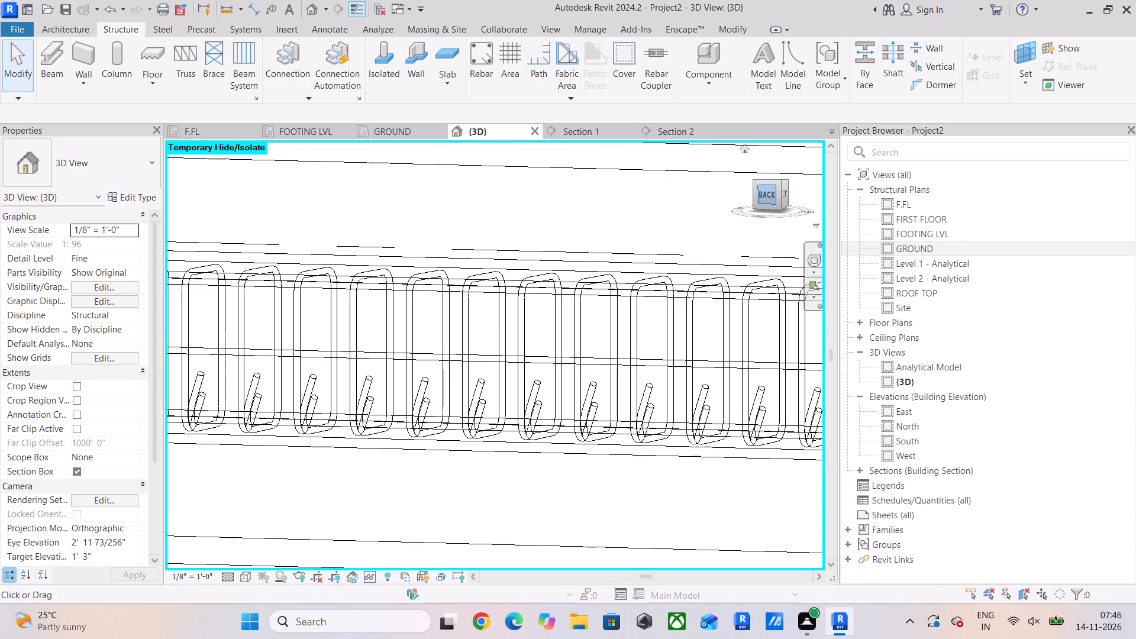
click(760, 192)
scroll(493, 221, up, 5)
scroll(353, 325, up, 10)
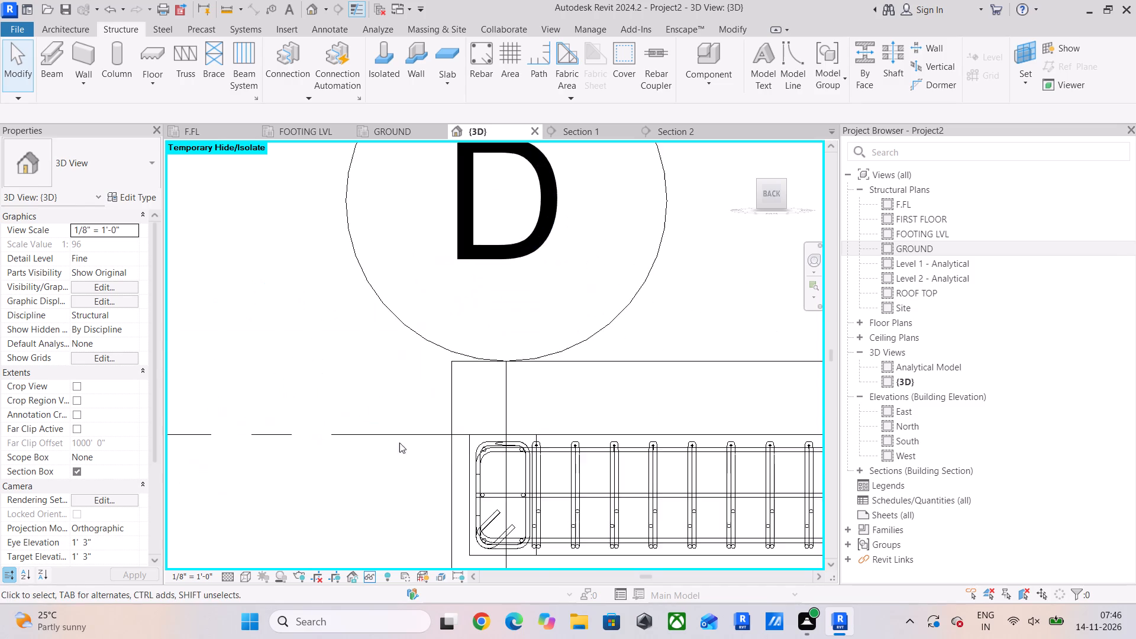
scroll(399, 443, up, 6)
scroll(528, 445, up, 5)
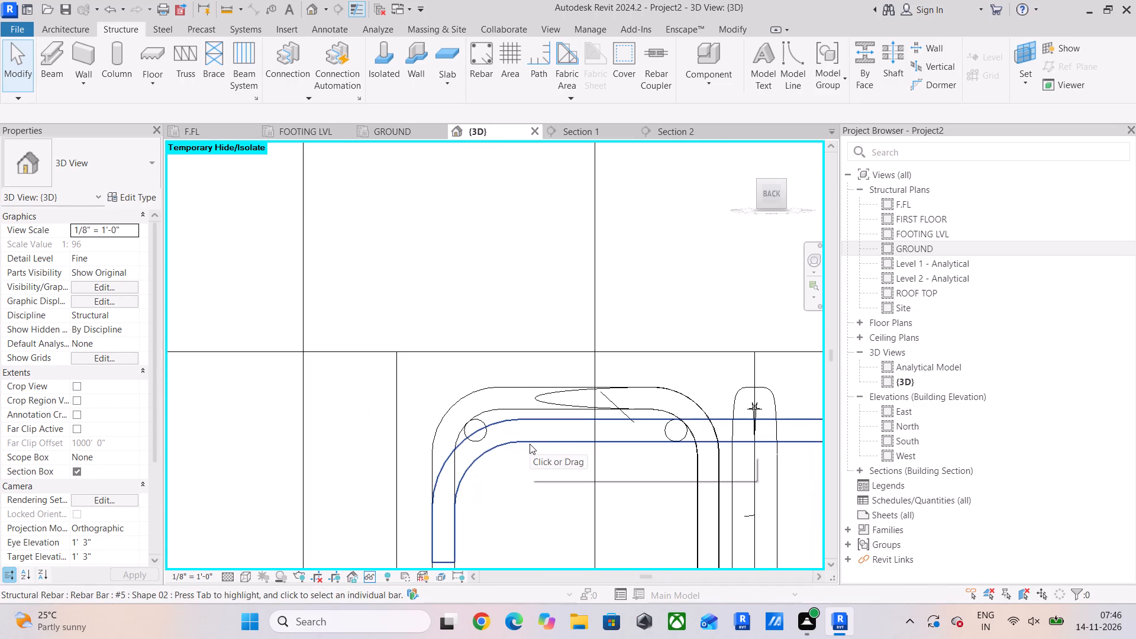
middle_drag(530, 444, 454, 293)
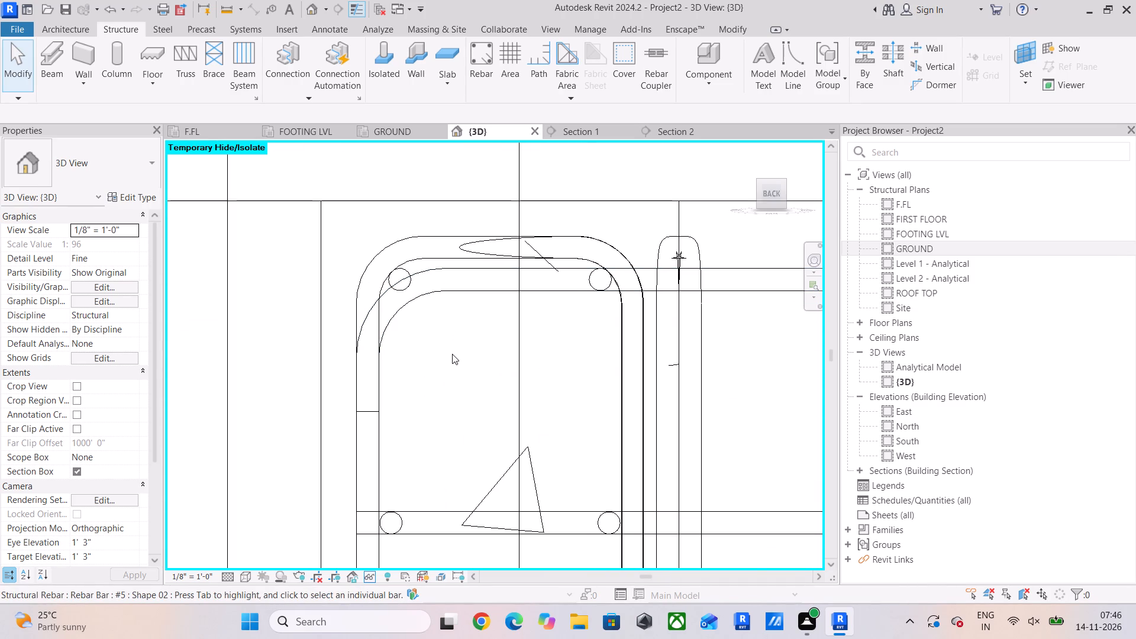
middle_drag(452, 357, 464, 327)
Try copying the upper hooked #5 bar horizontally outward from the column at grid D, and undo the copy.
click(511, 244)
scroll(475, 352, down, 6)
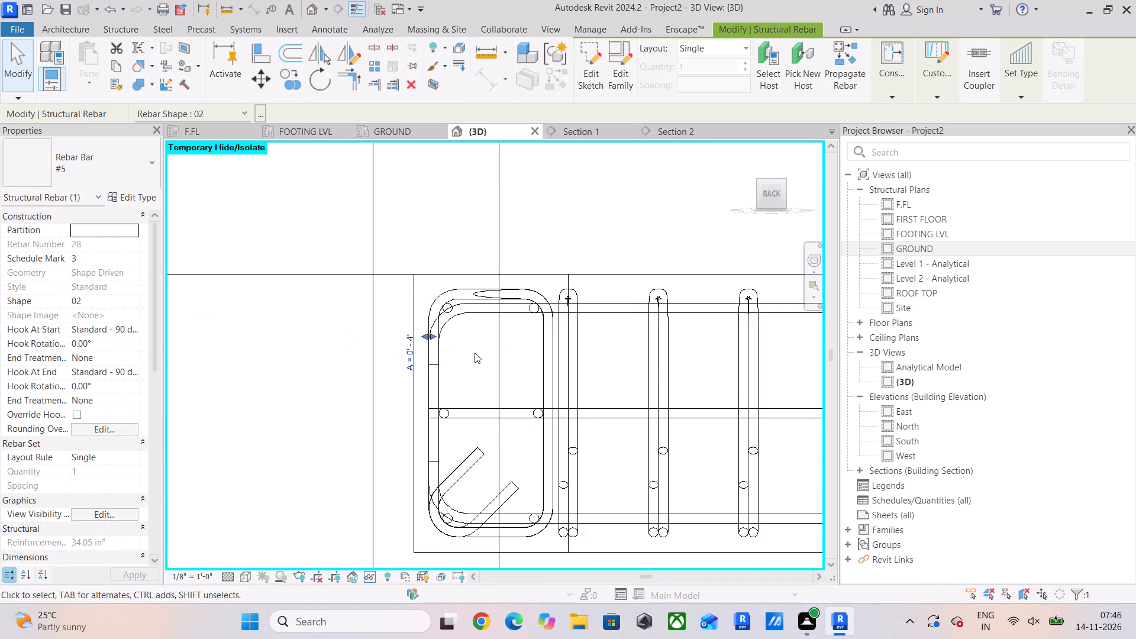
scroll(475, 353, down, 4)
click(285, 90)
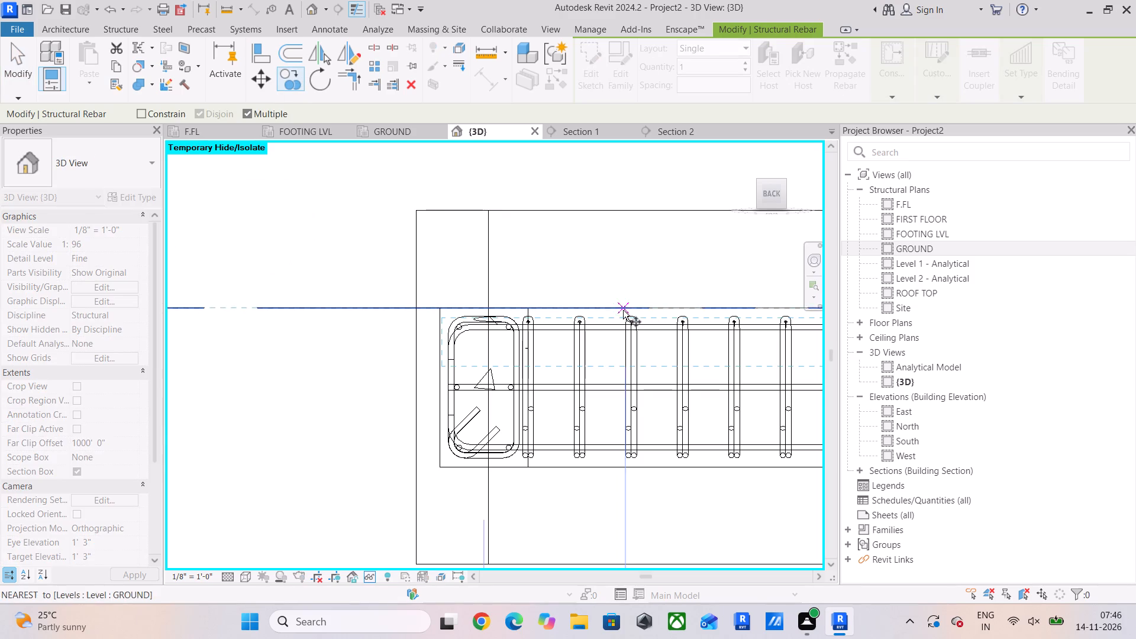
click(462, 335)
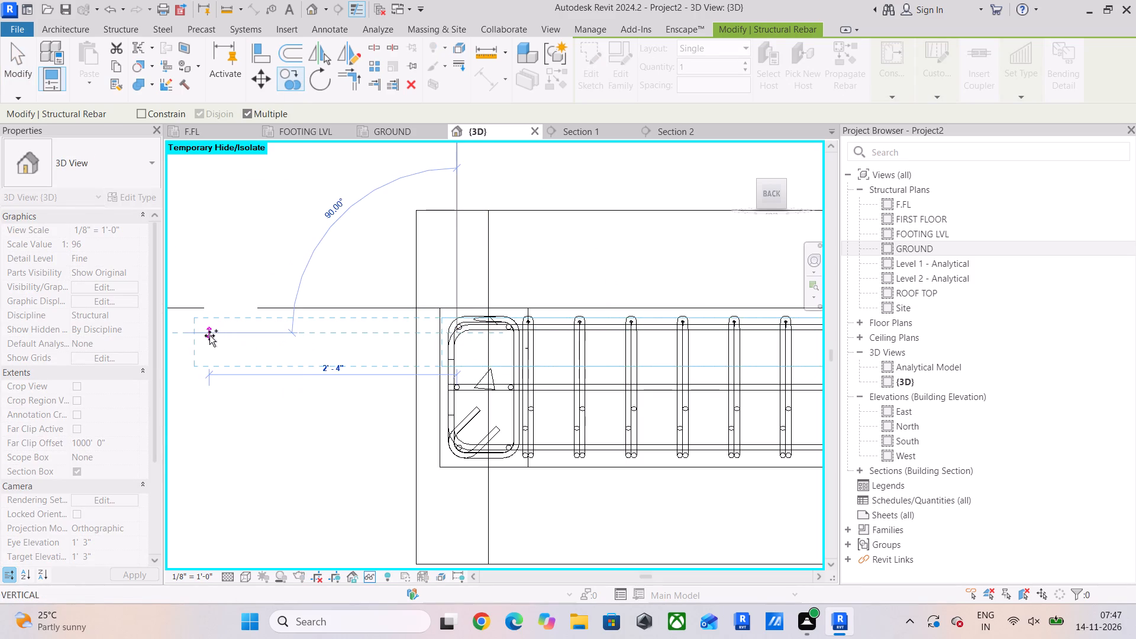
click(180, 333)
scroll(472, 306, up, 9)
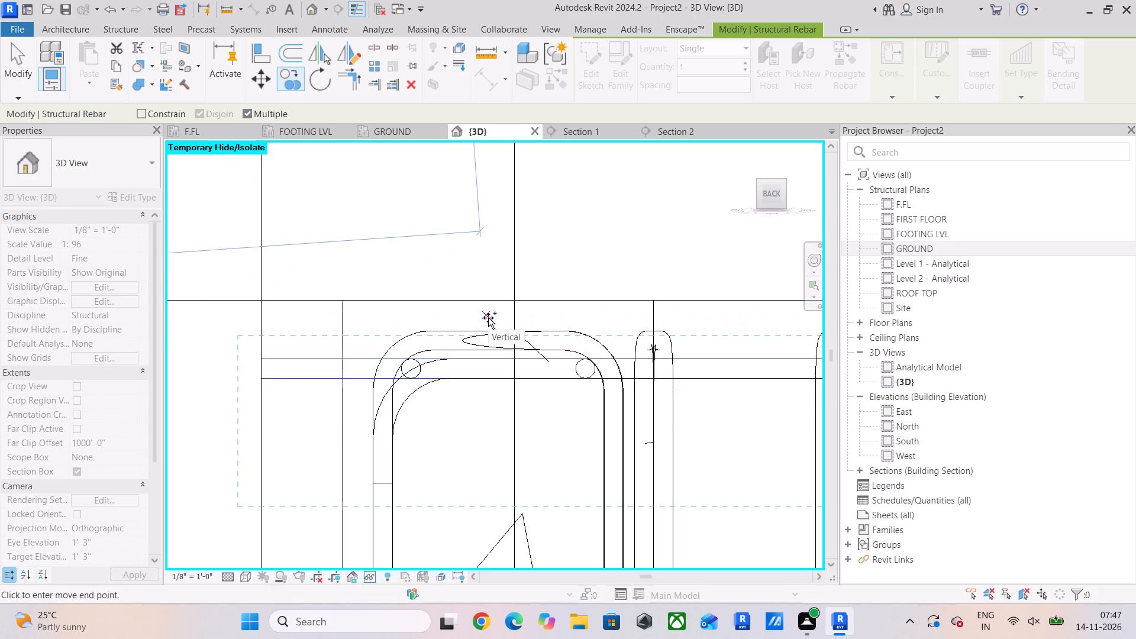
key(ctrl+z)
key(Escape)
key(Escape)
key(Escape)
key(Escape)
Set the 3D view's visual style to Shaded.
scroll(497, 368, down, 2)
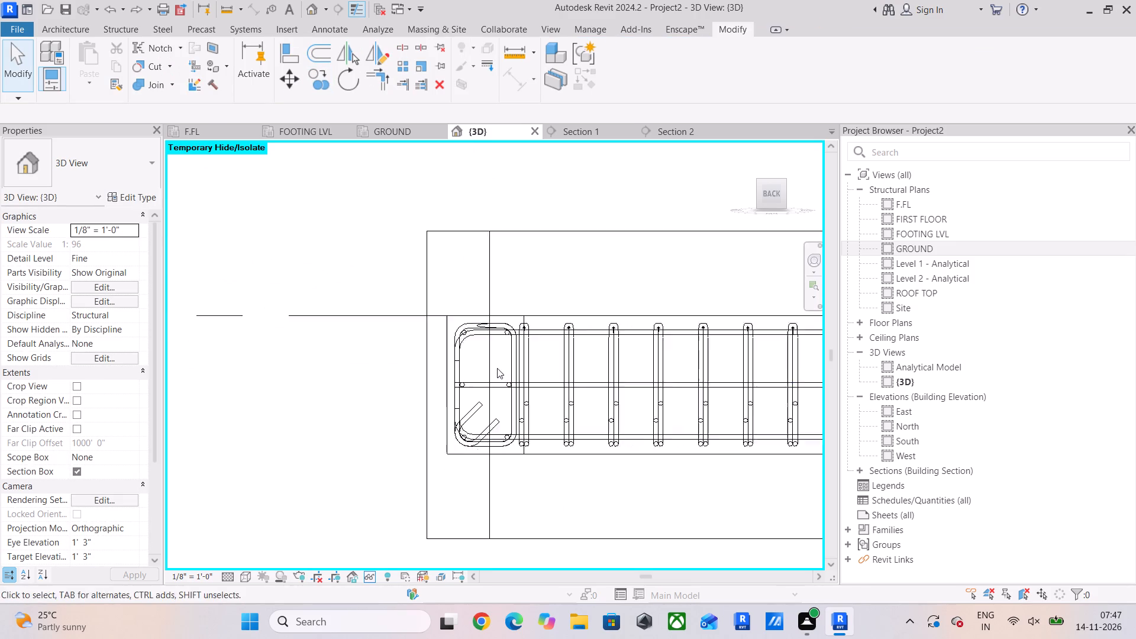
scroll(497, 368, down, 5)
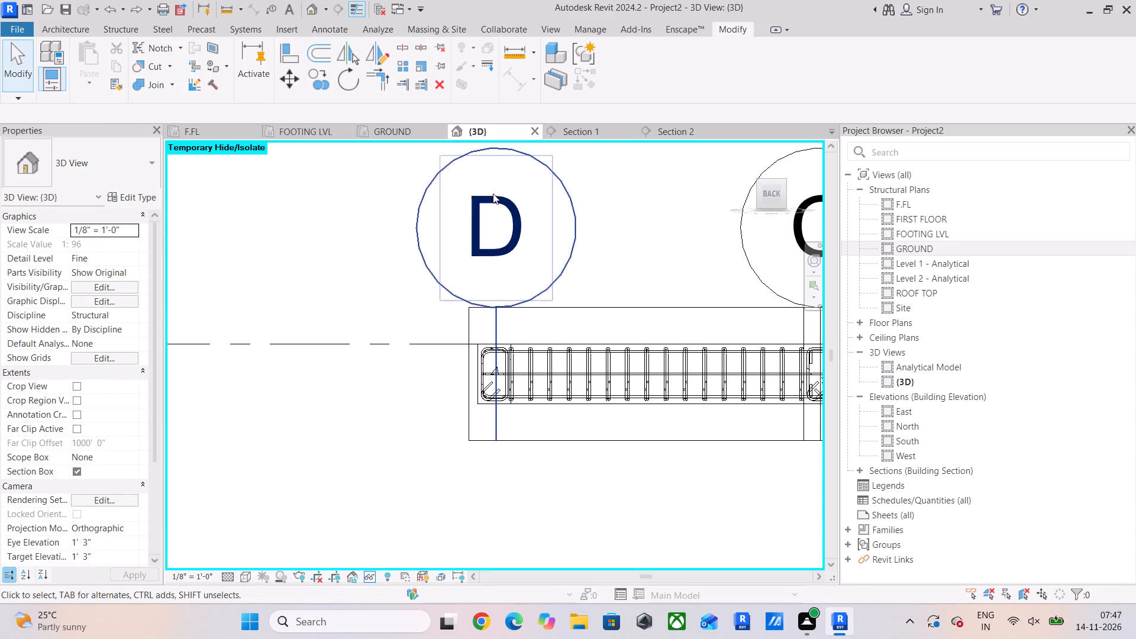
click(251, 571)
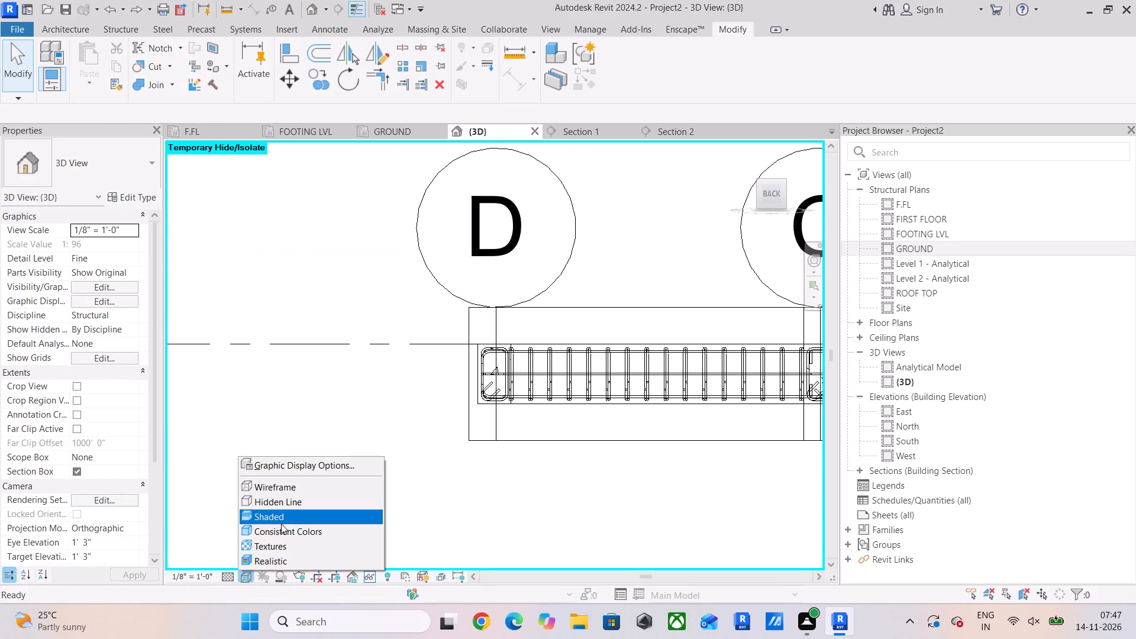
click(285, 516)
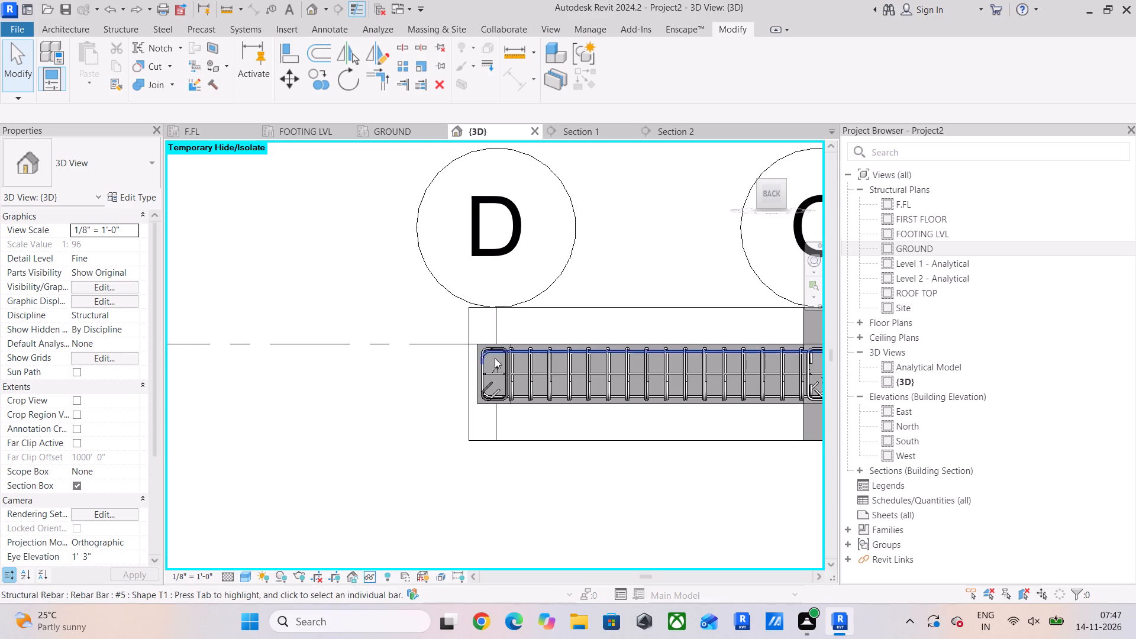
Turn off the section box in the 3D view.
scroll(502, 355, up, 7)
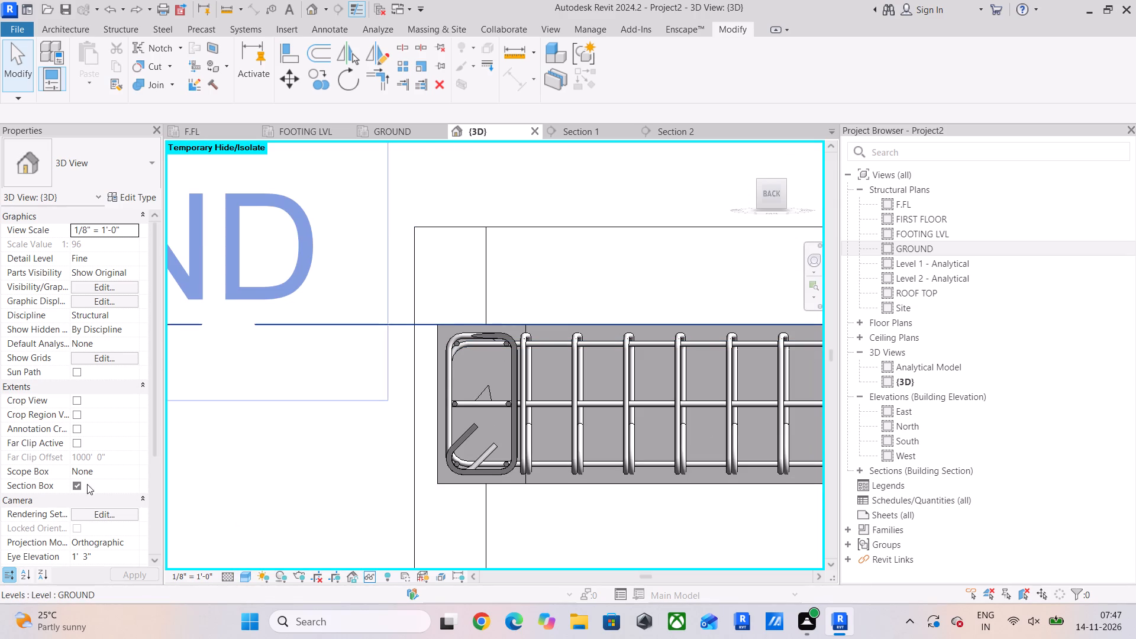
click(75, 485)
Set both end hooks of the four straight top and bottom #5 bars at the frame's corner column to Standard - 90 deg.
scroll(425, 381, down, 6)
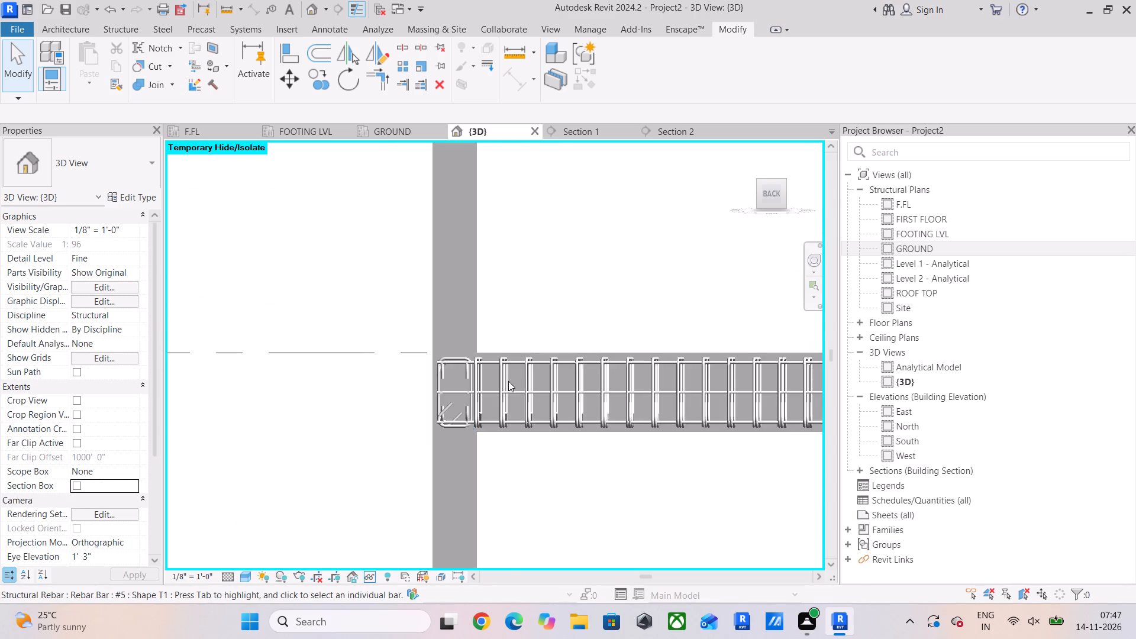
scroll(508, 381, down, 3)
shift+middle_drag(585, 376, 516, 411)
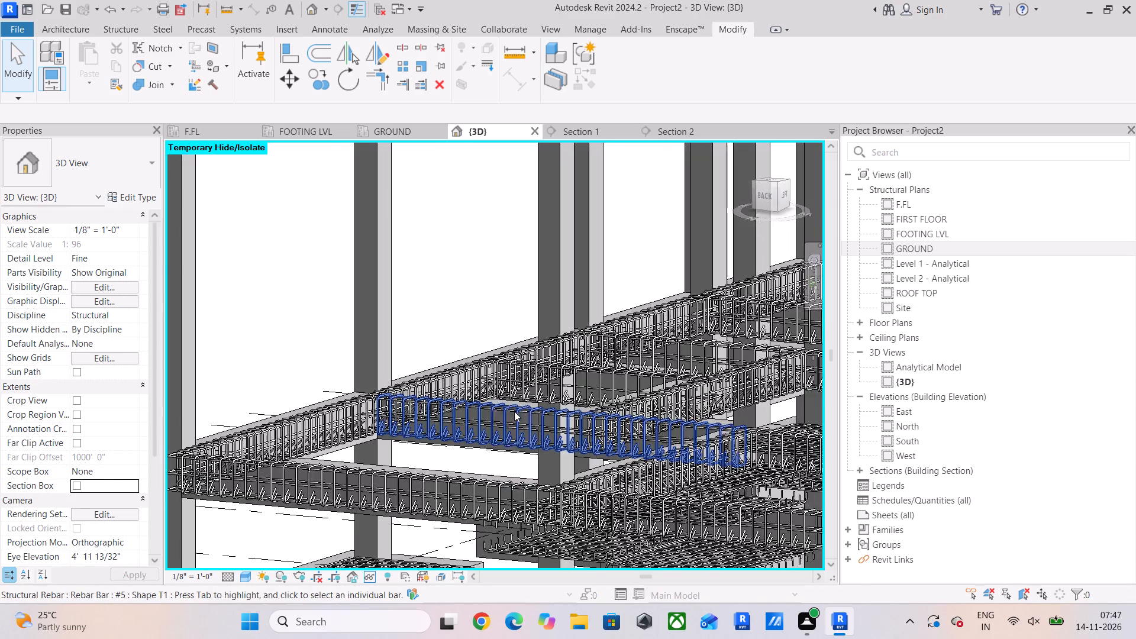
middle_drag(496, 411, 622, 392)
scroll(322, 444, up, 10)
scroll(256, 438, up, 5)
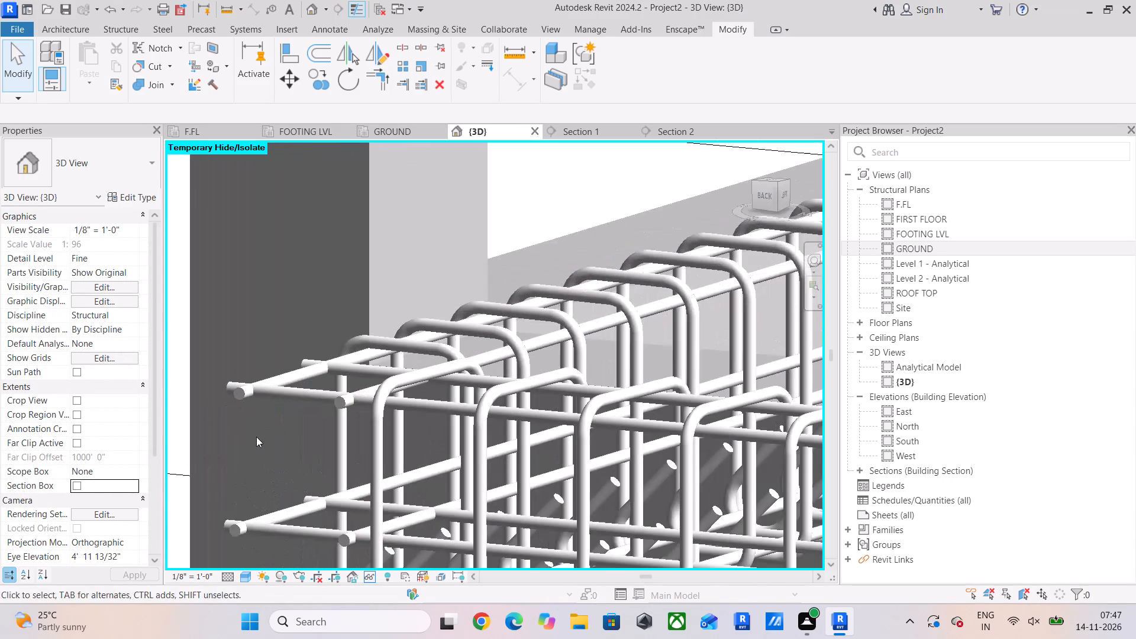
scroll(439, 430, down, 9)
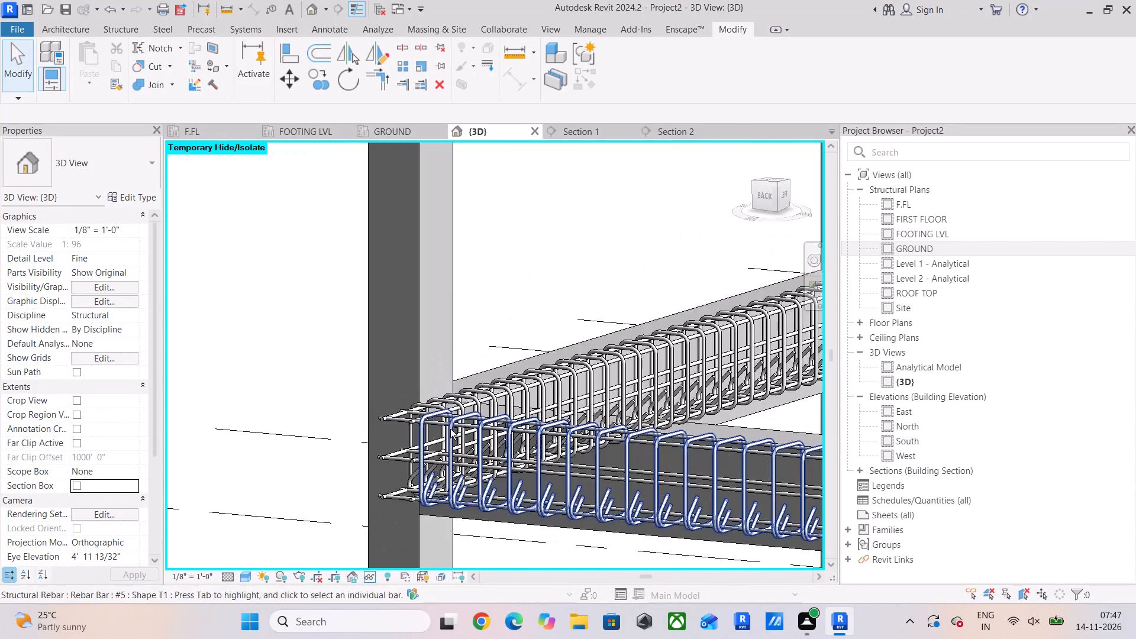
shift+middle_drag(450, 430, 419, 451)
middle_drag(364, 448, 669, 387)
scroll(478, 414, up, 10)
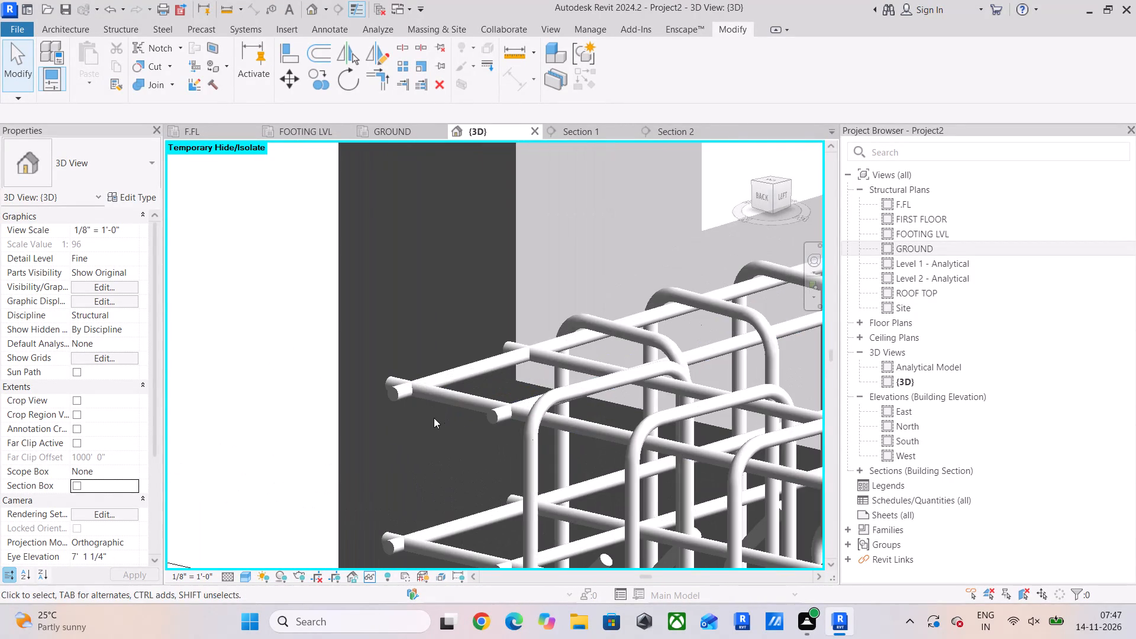
click(392, 396)
ctrl+click(492, 421)
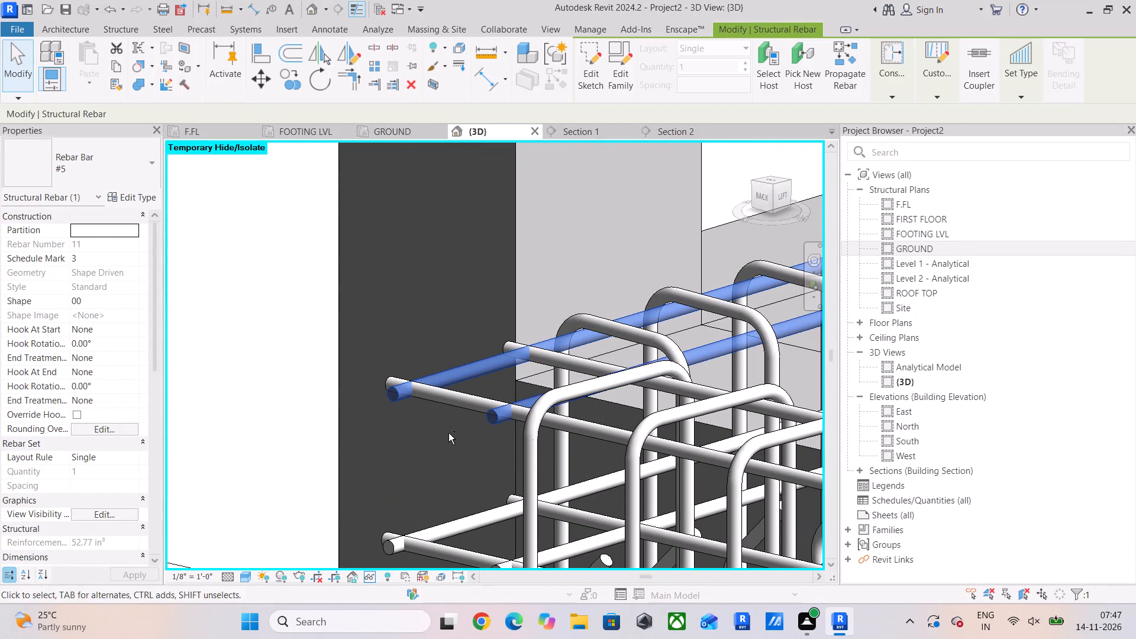
middle_drag(448, 433, 494, 288)
middle_drag(454, 447, 476, 305)
ctrl+click(462, 418)
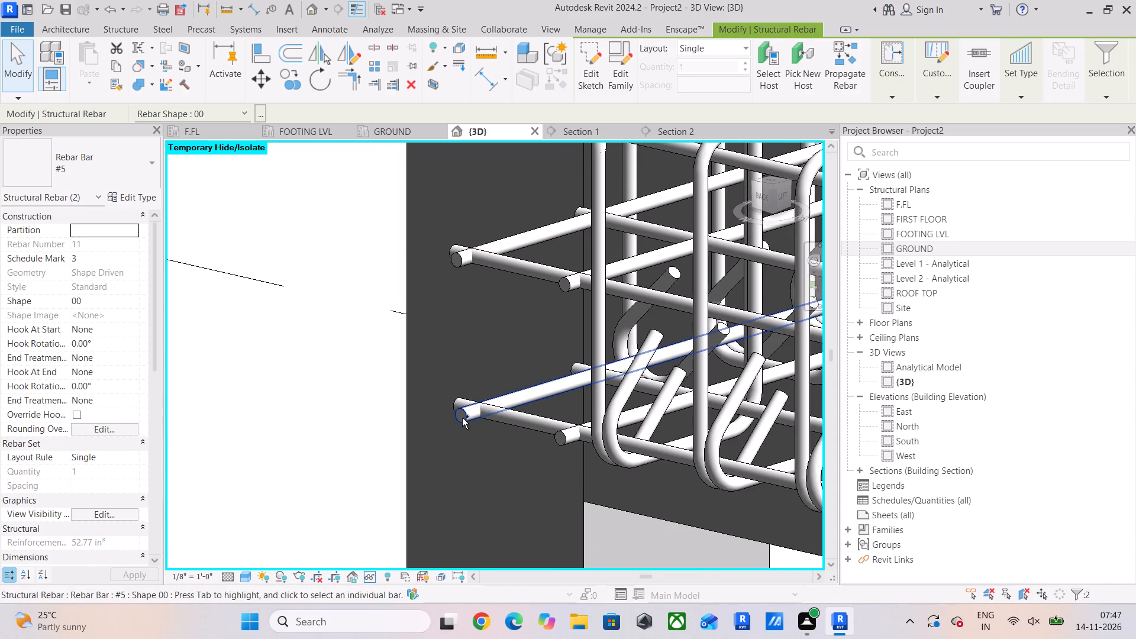
ctrl+click(563, 440)
scroll(406, 376, down, 5)
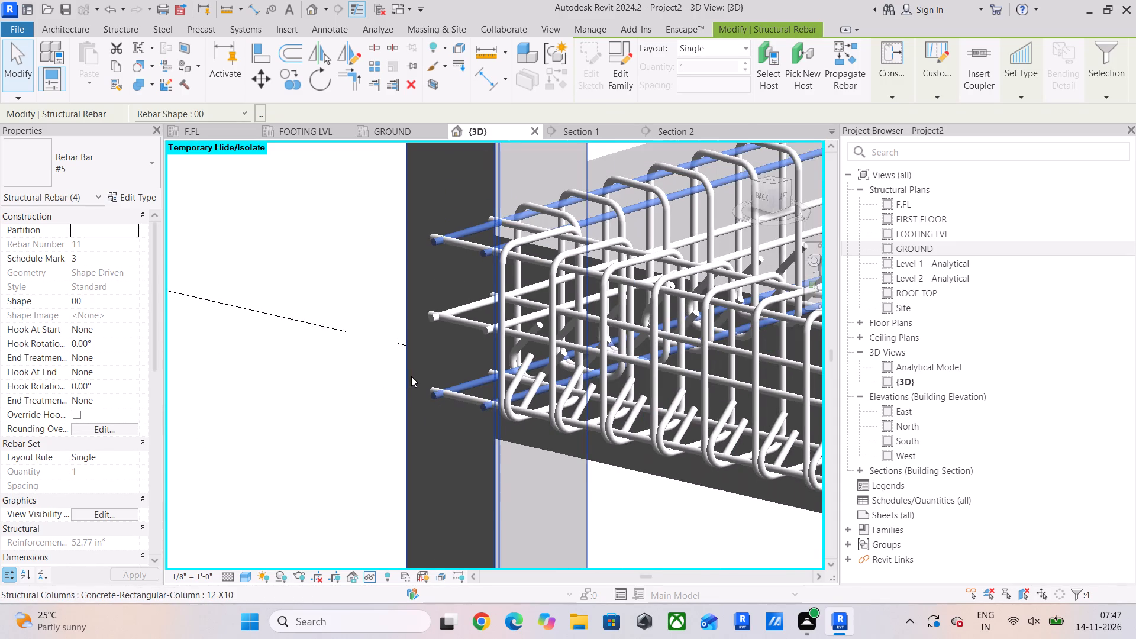
middle_drag(411, 376, 411, 412)
click(134, 328)
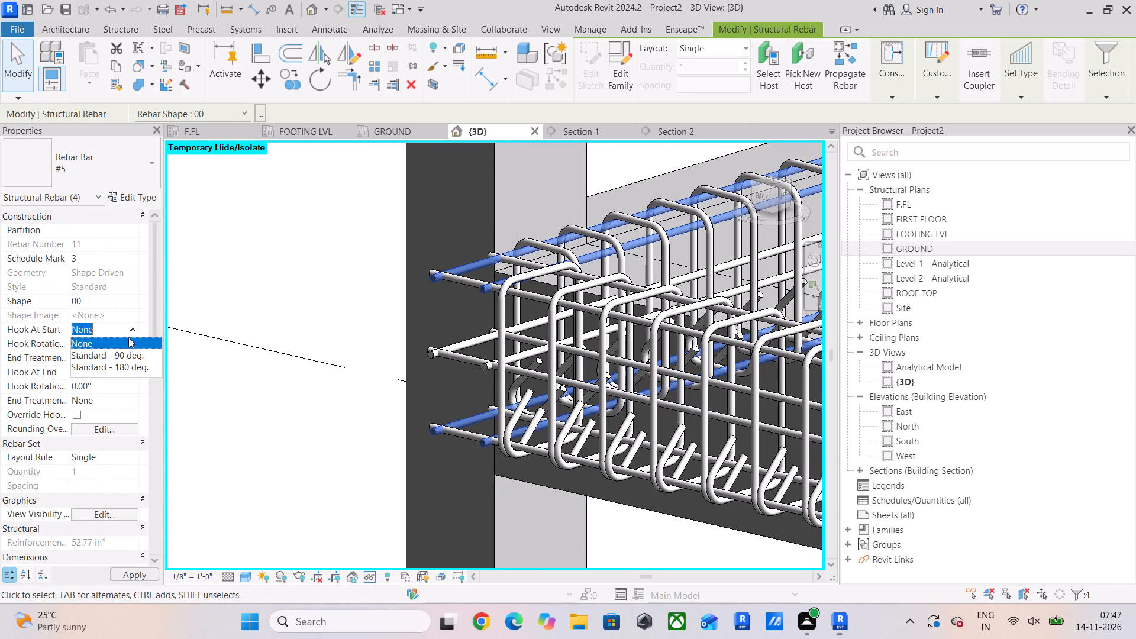
click(114, 353)
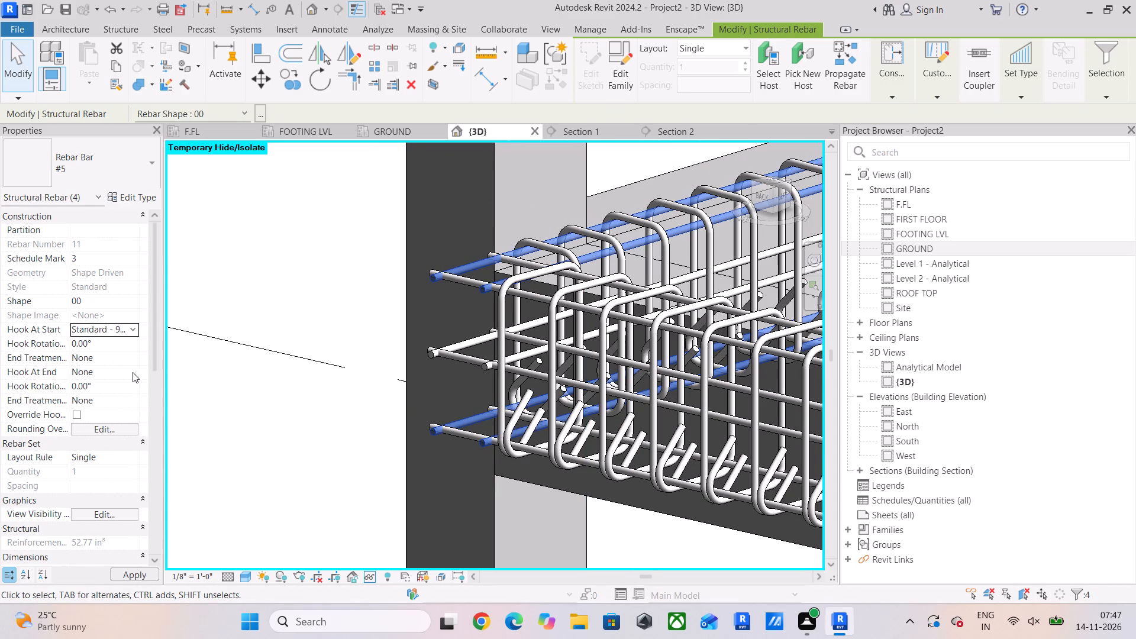
click(133, 372)
click(114, 398)
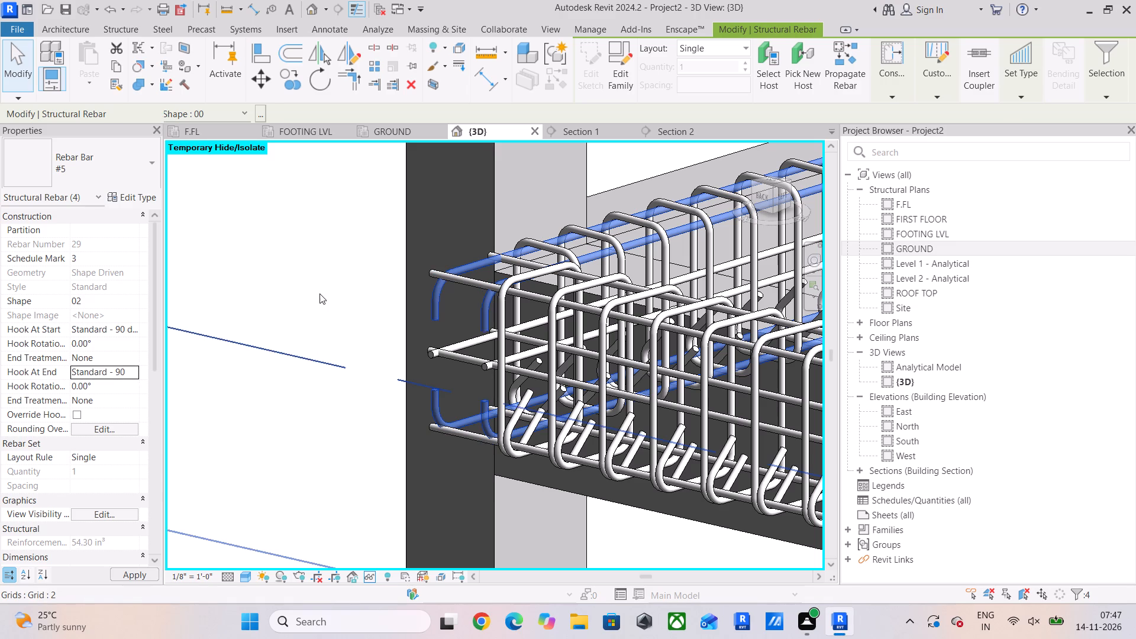
click(319, 293)
Set both end hooks of the next ground beam's four straight top and bottom #5 bars to Standard - 90 deg.
scroll(319, 293, down, 11)
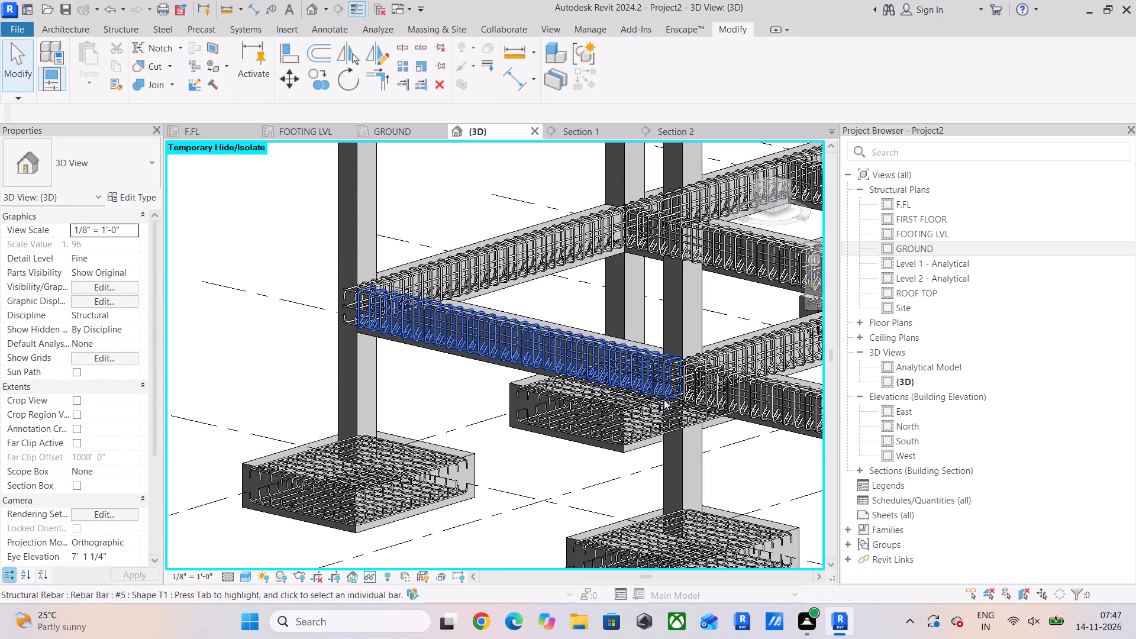
scroll(665, 397, up, 5)
scroll(706, 330, up, 11)
click(619, 344)
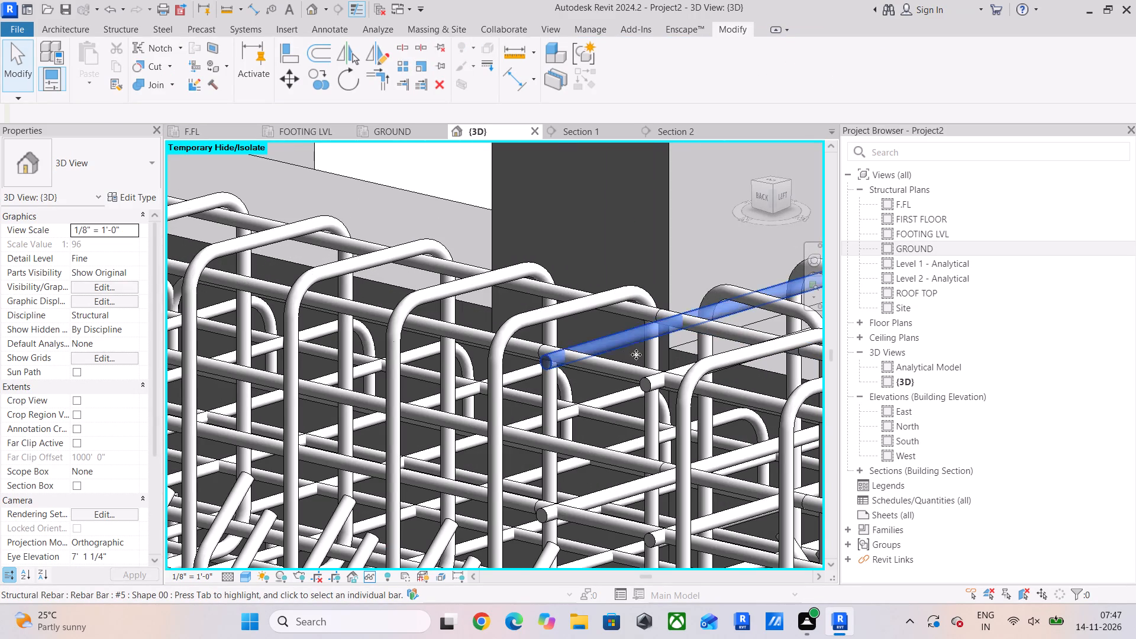
ctrl+click(644, 386)
middle_drag(624, 389, 642, 259)
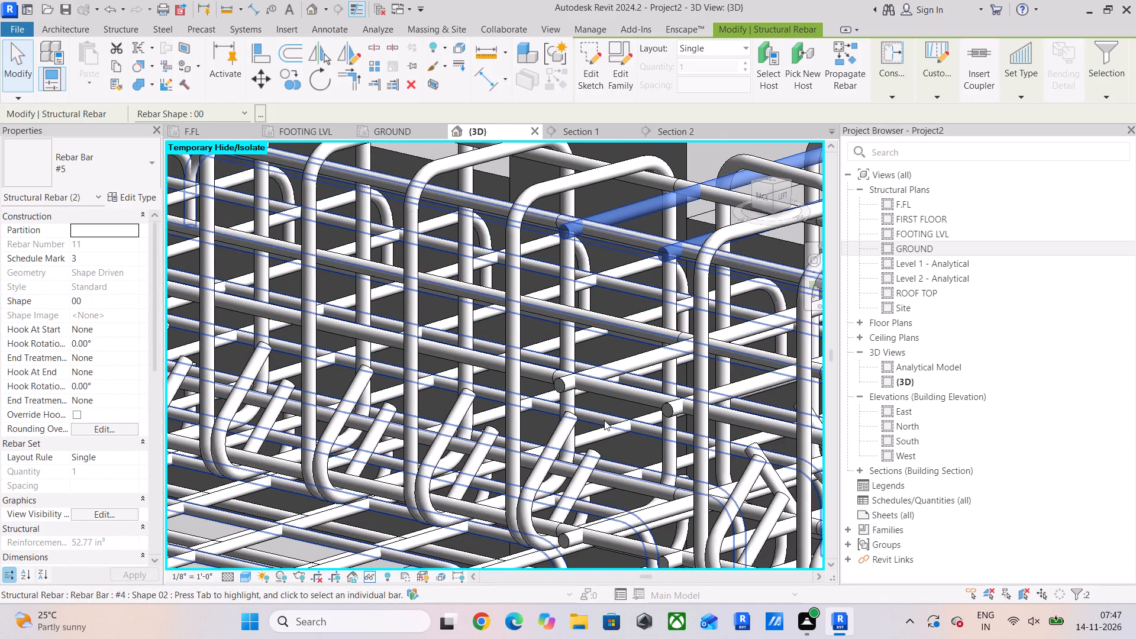
middle_drag(604, 421, 610, 346)
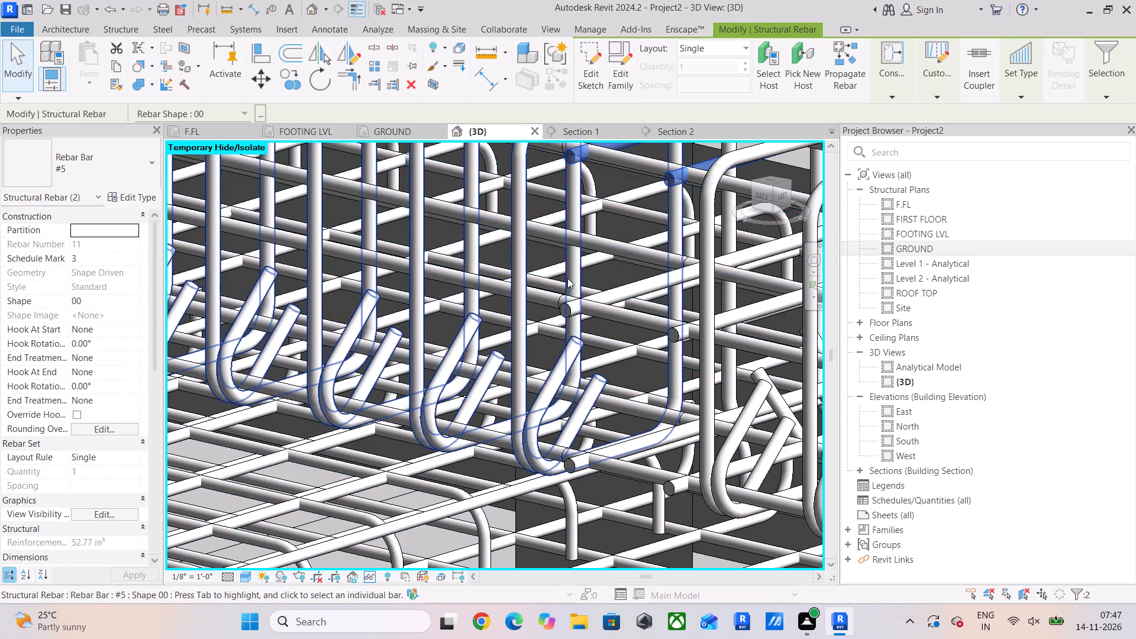
middle_drag(575, 309, 581, 341)
ctrl+click(574, 498)
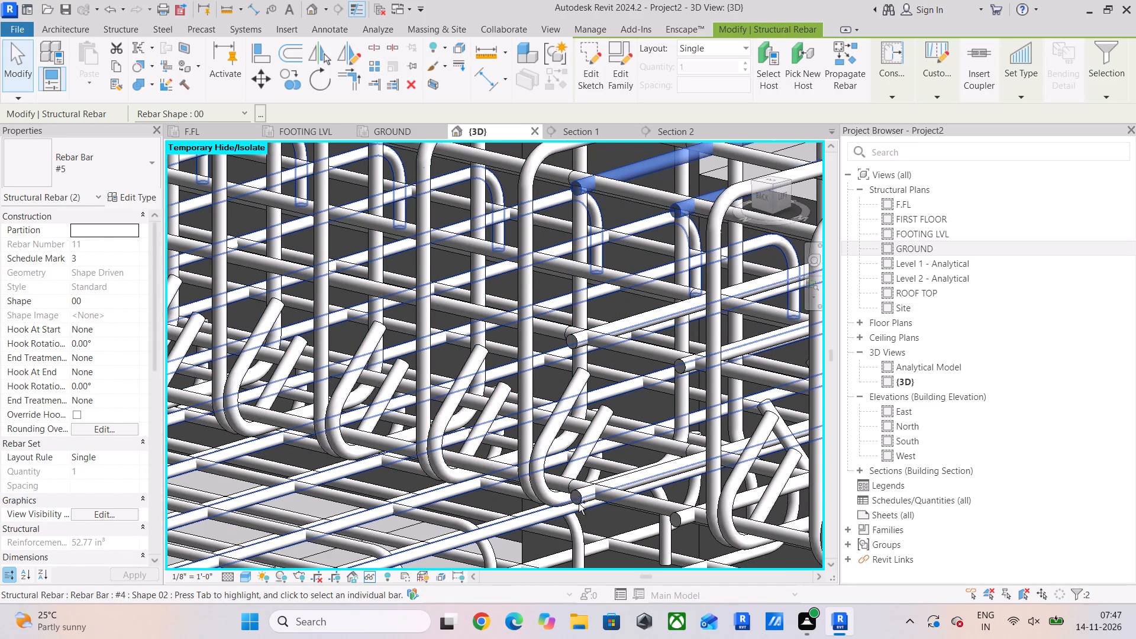
ctrl+click(676, 522)
scroll(569, 490, down, 4)
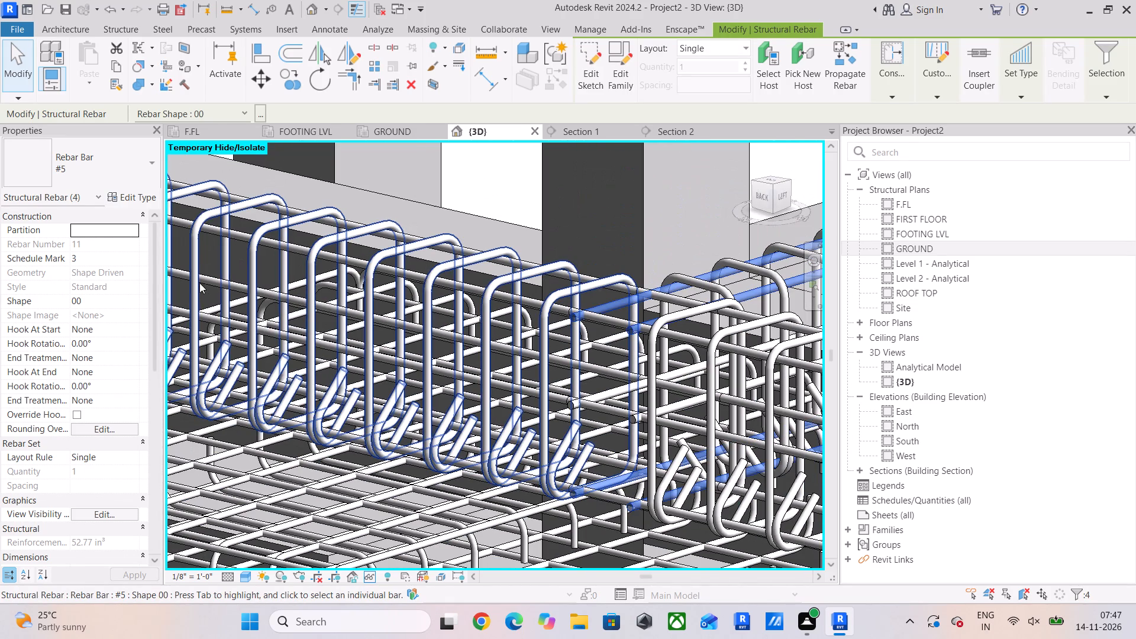
click(131, 327)
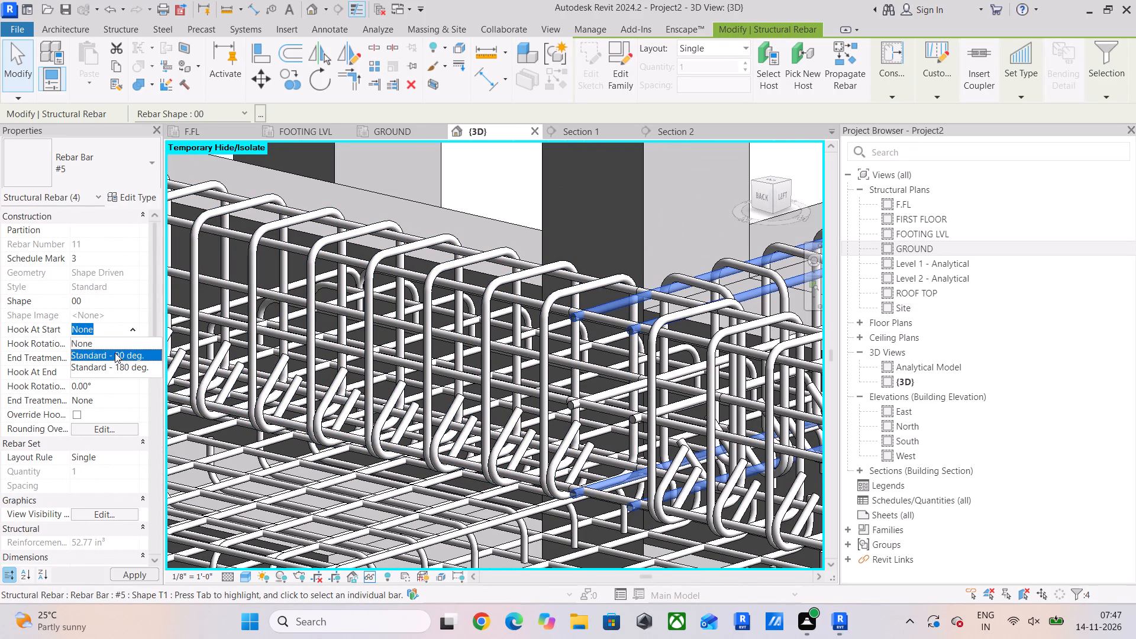
click(115, 353)
click(127, 360)
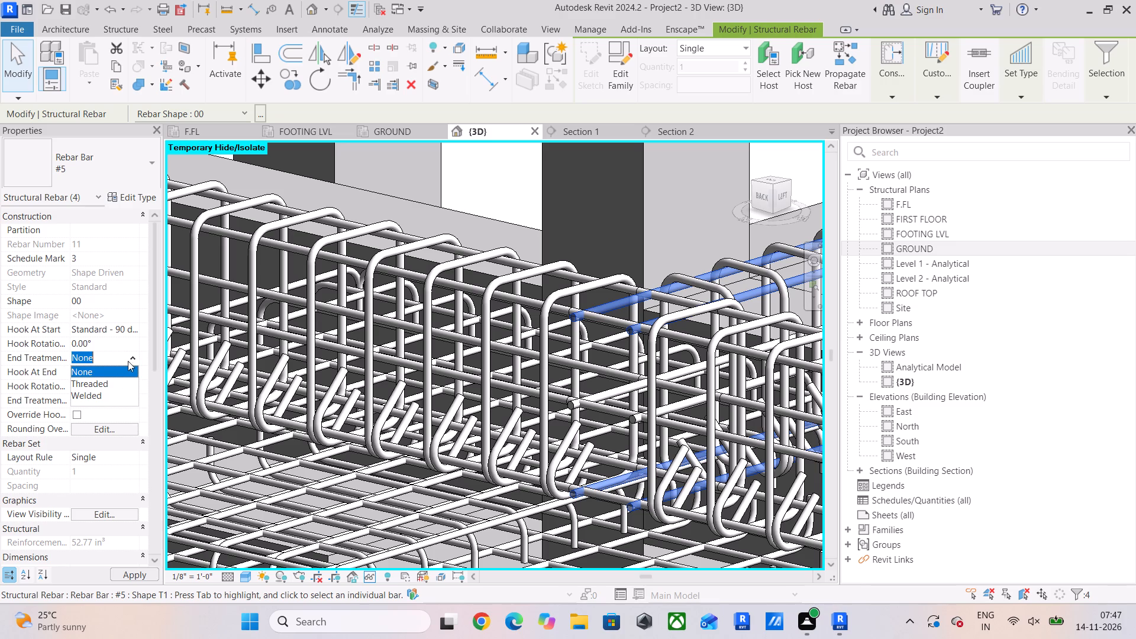
click(130, 357)
click(122, 375)
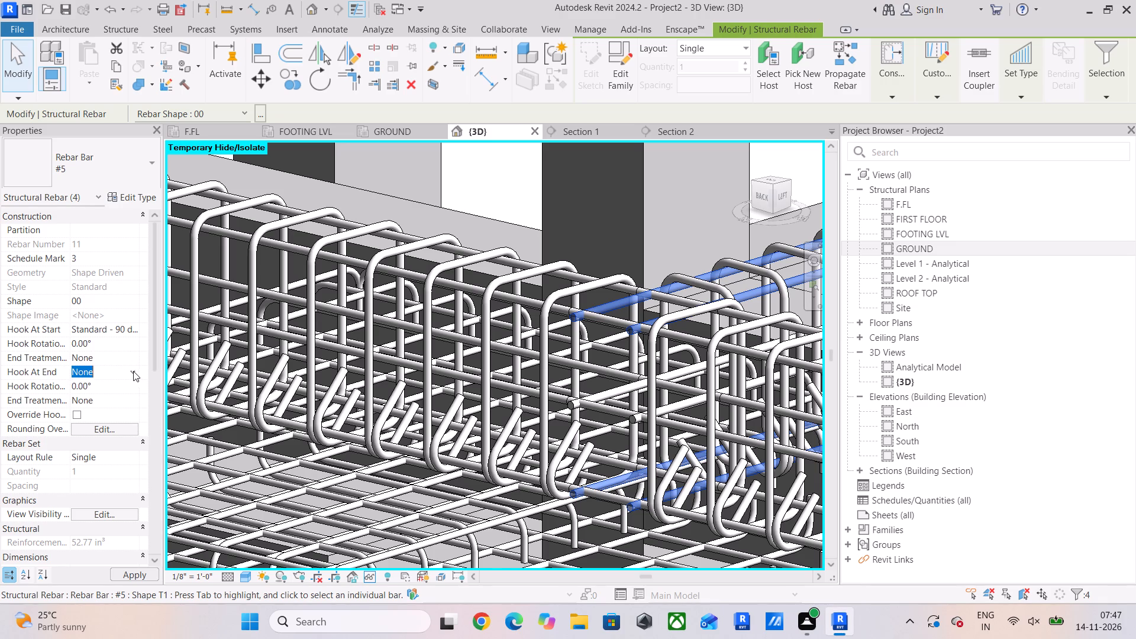
click(133, 371)
click(111, 395)
Set both end hooks to Standard - 90 deg. on the four straight top and bottom #5 bars of the following parallel ground beam.
scroll(536, 296, down, 4)
middle_drag(534, 305, 484, 368)
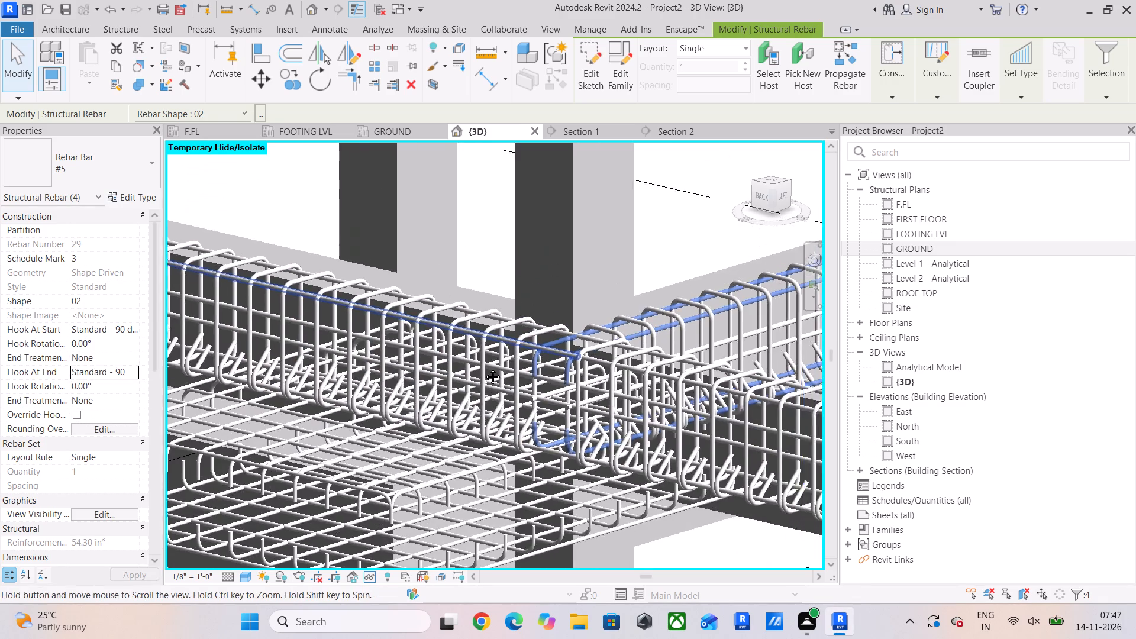
middle_drag(484, 368, 443, 392)
scroll(521, 379, down, 5)
middle_drag(603, 367, 329, 266)
scroll(601, 359, up, 9)
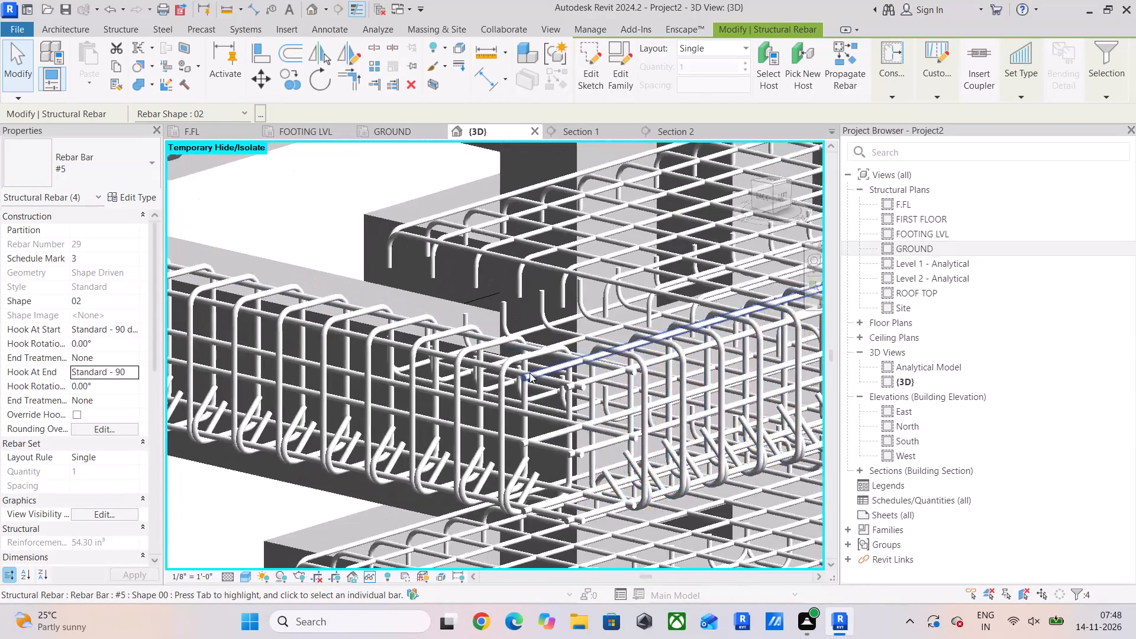
scroll(530, 373, up, 2)
click(521, 380)
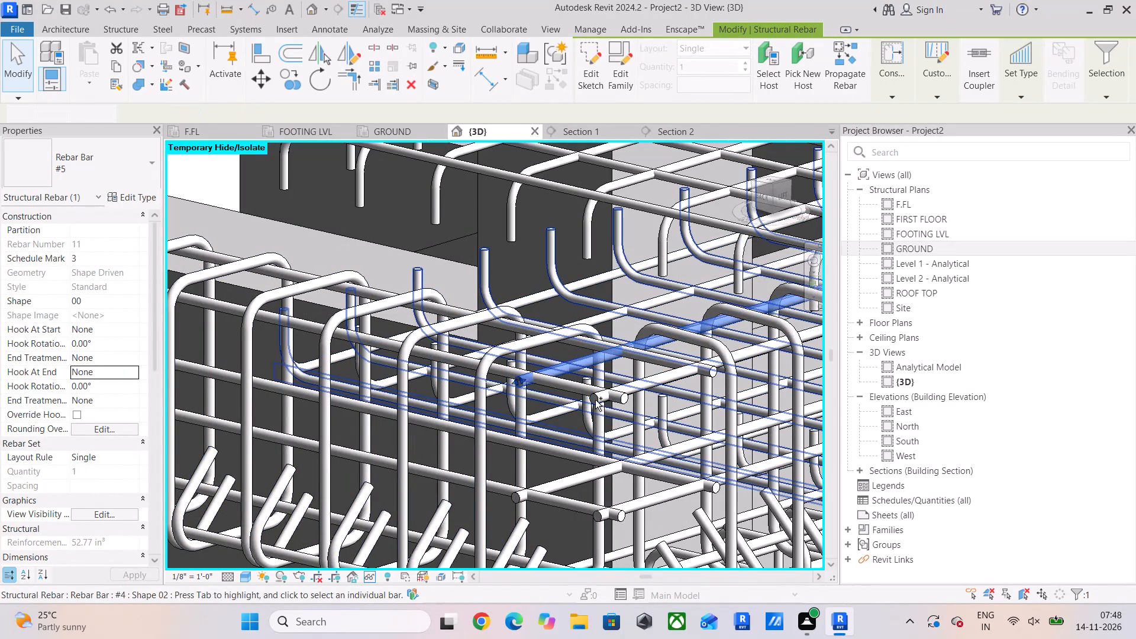
ctrl+click(595, 399)
middle_drag(577, 422, 558, 277)
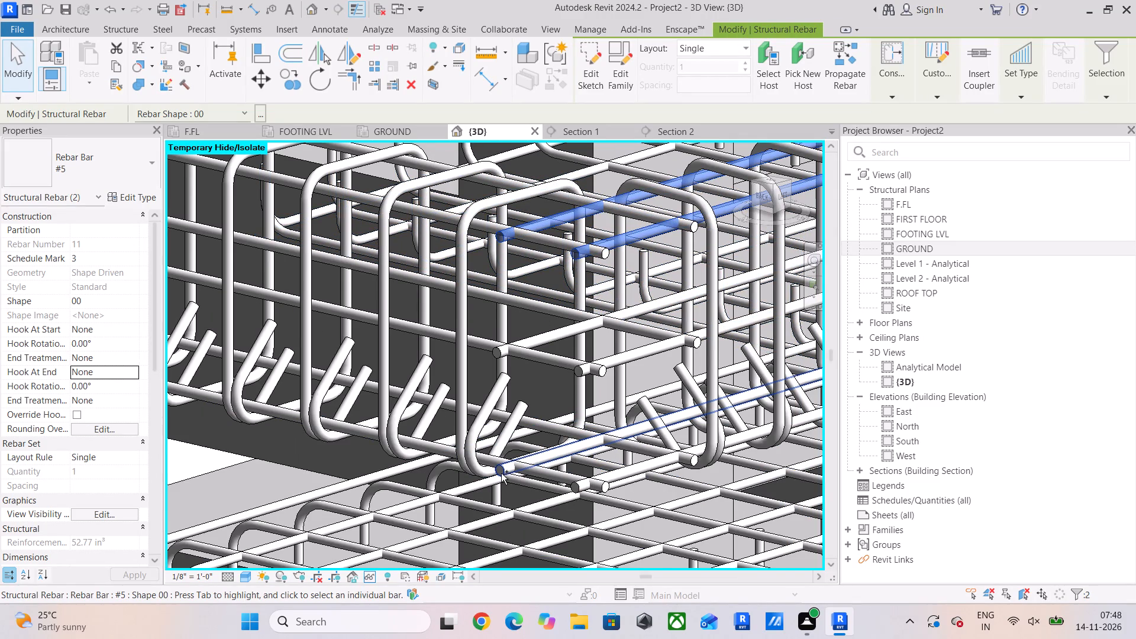
ctrl+click(501, 473)
ctrl+click(575, 489)
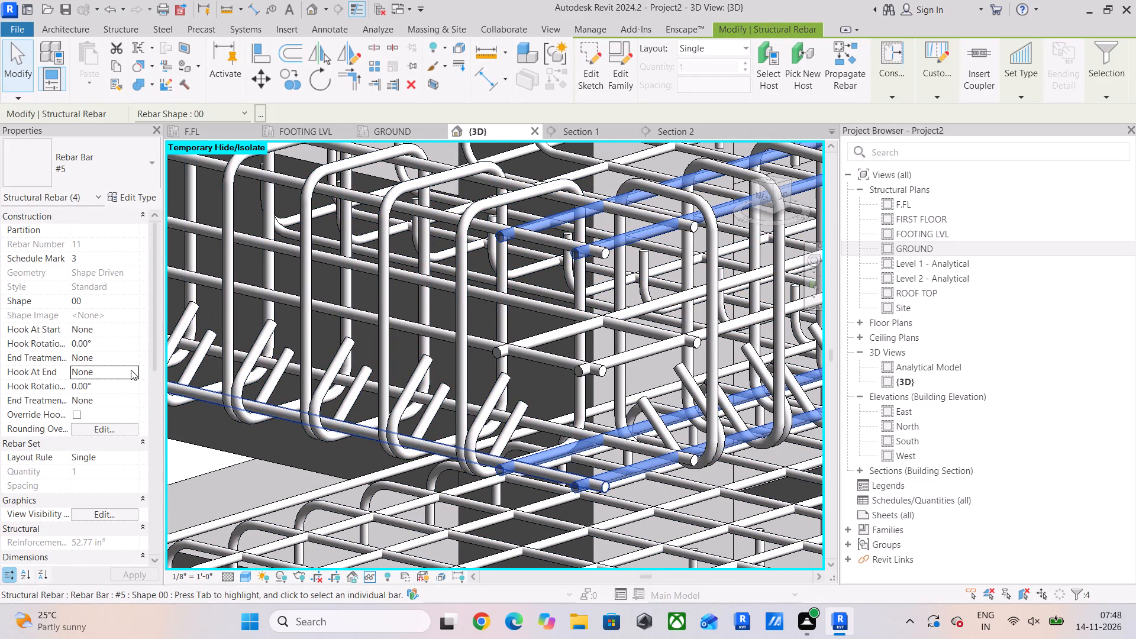
click(125, 329)
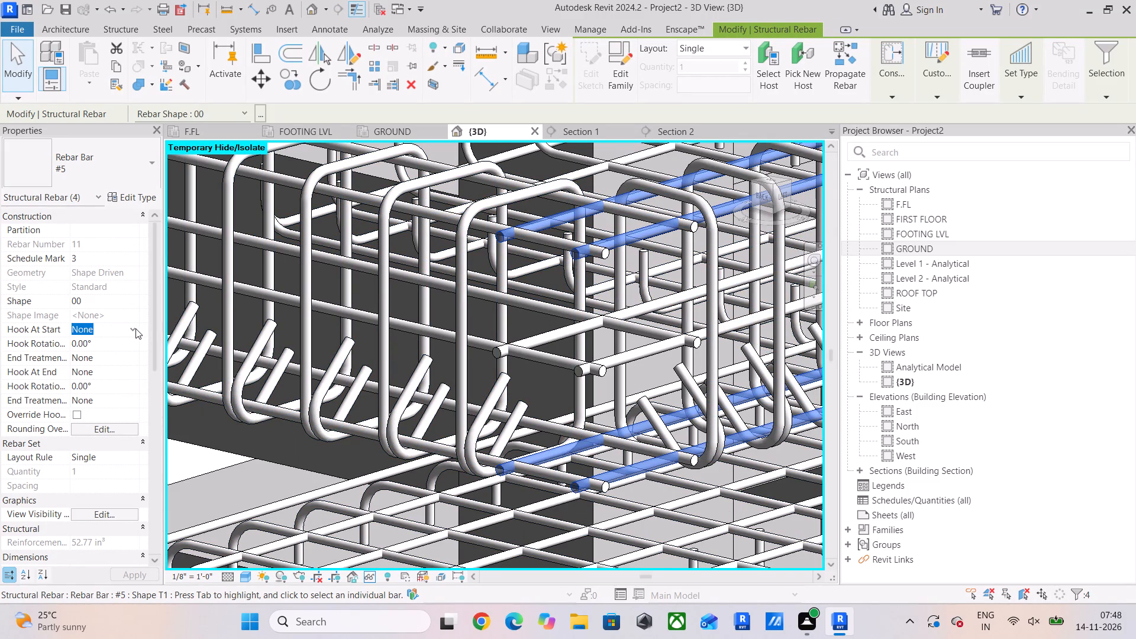
click(135, 328)
click(108, 353)
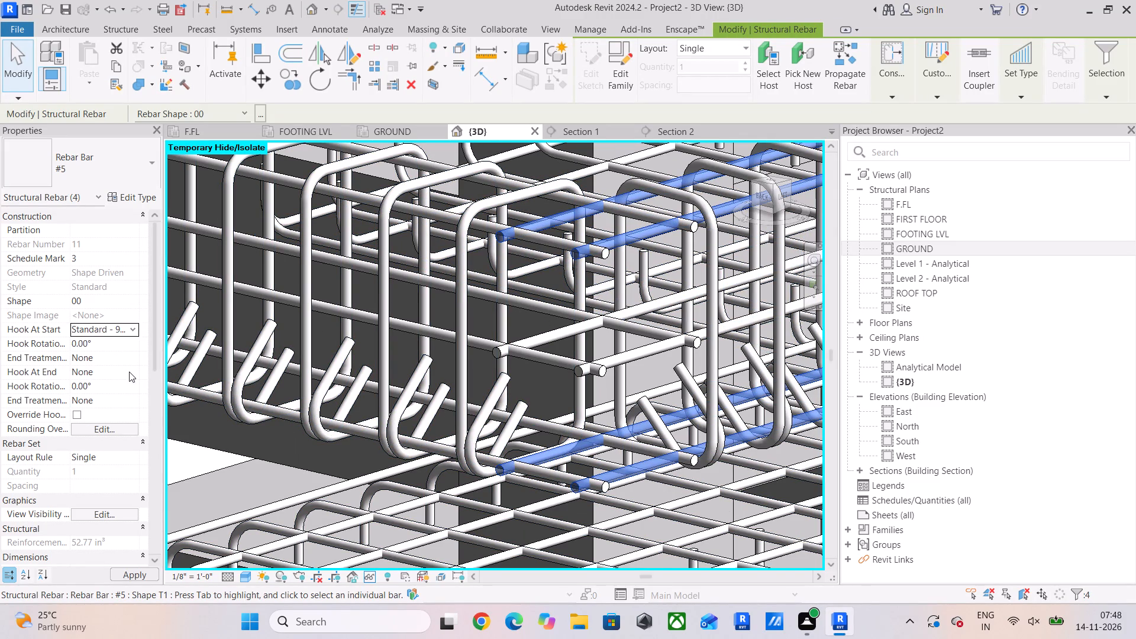
click(131, 371)
click(125, 396)
Set both end hooks to Standard - 90 deg. on the perpendicular ground beam's four straight #5 bars, where they meet already hooked bars.
scroll(376, 351, down, 3)
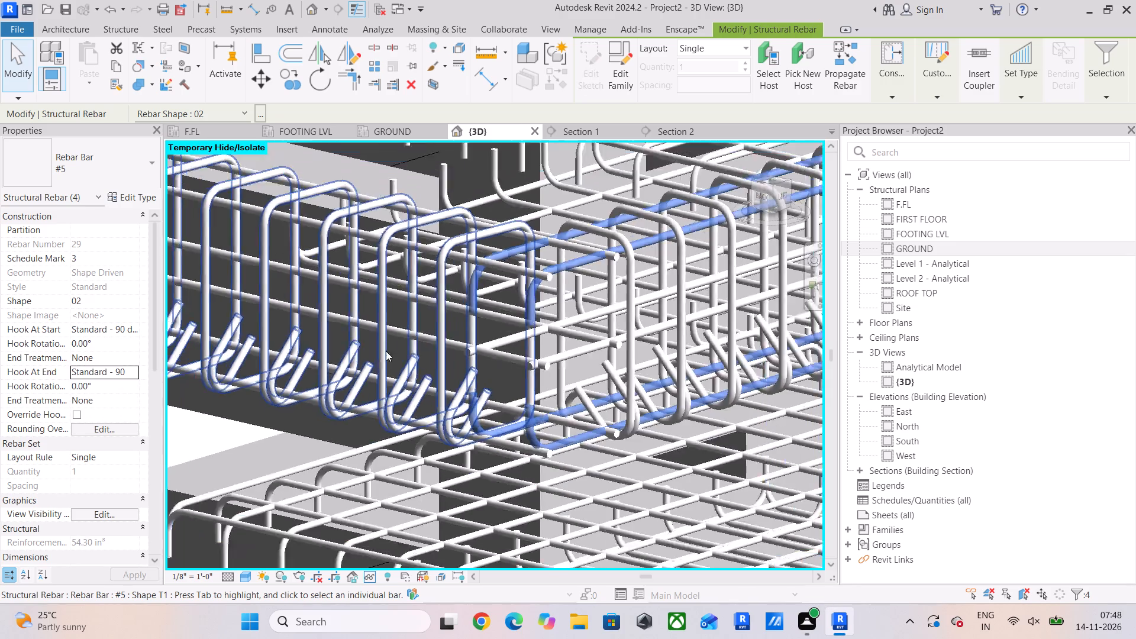
scroll(386, 351, down, 6)
middle_drag(506, 341, 497, 397)
middle_drag(498, 376, 518, 474)
scroll(370, 274, down, 5)
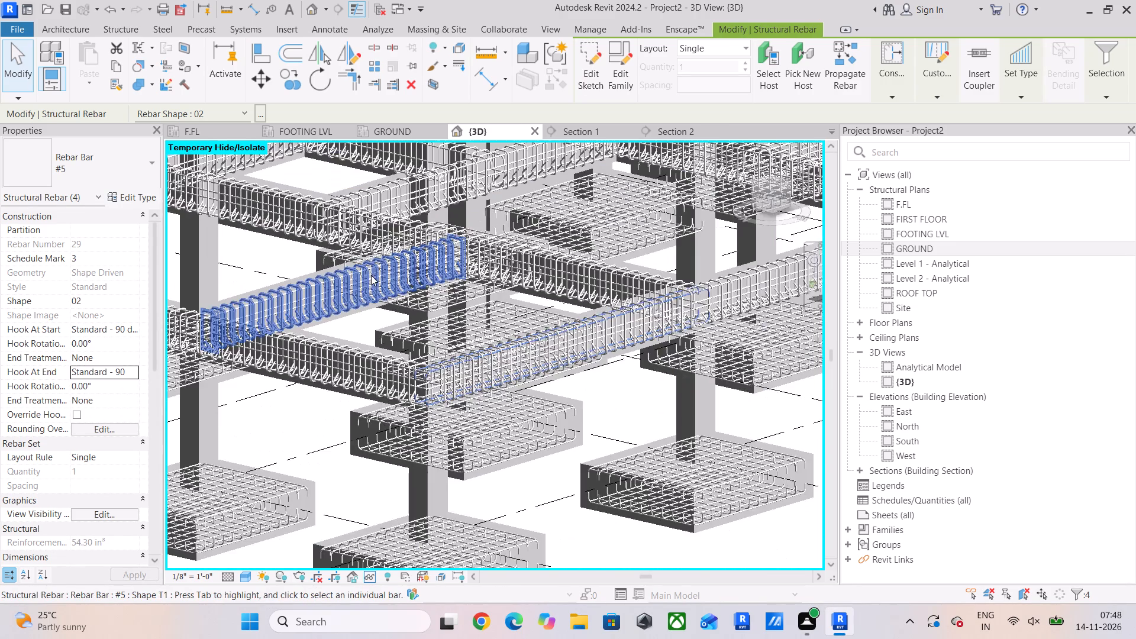
middle_drag(370, 276, 467, 373)
middle_drag(535, 333, 238, 274)
scroll(456, 318, up, 5)
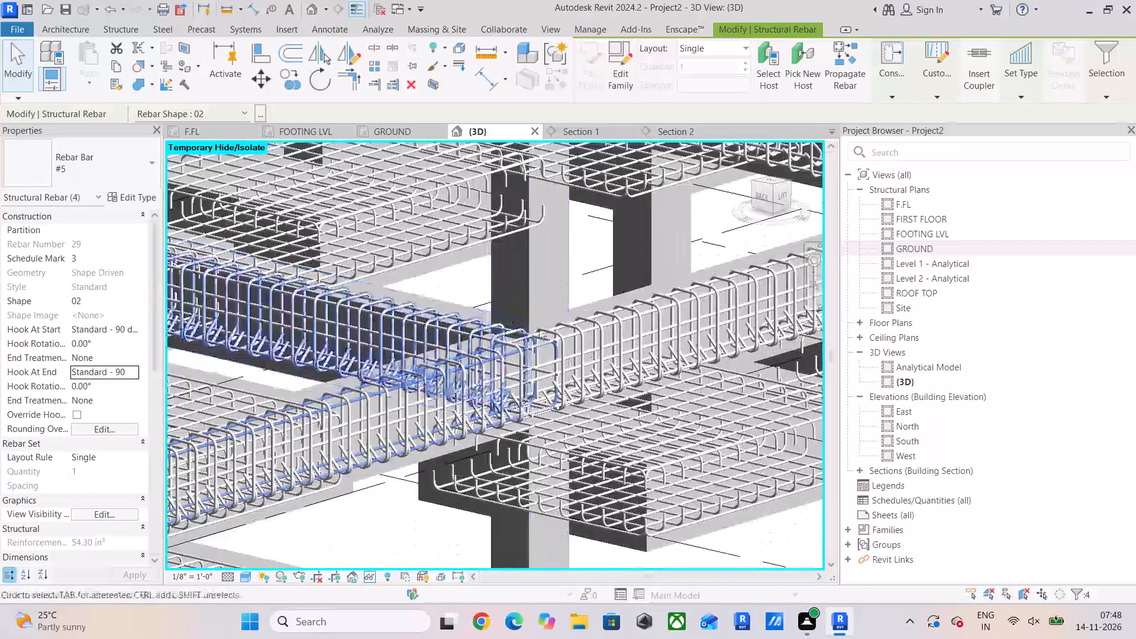
scroll(544, 331, up, 10)
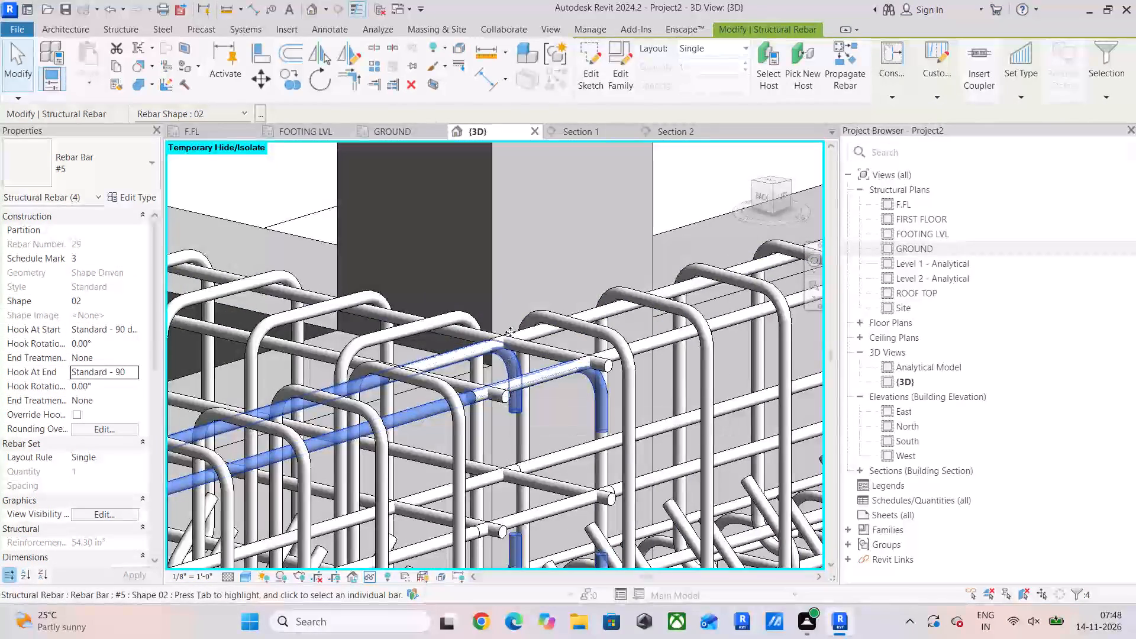
click(535, 240)
scroll(507, 413, up, 5)
click(505, 388)
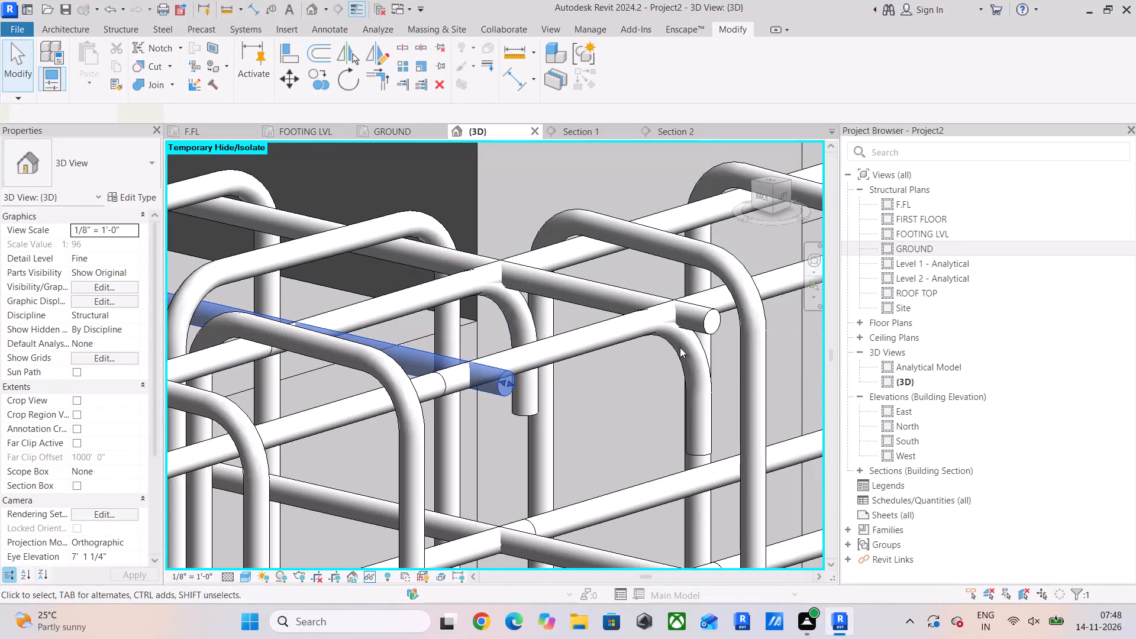
ctrl+click(703, 322)
middle_drag(669, 367, 632, 153)
scroll(670, 365, up, 1)
scroll(557, 360, down, 4)
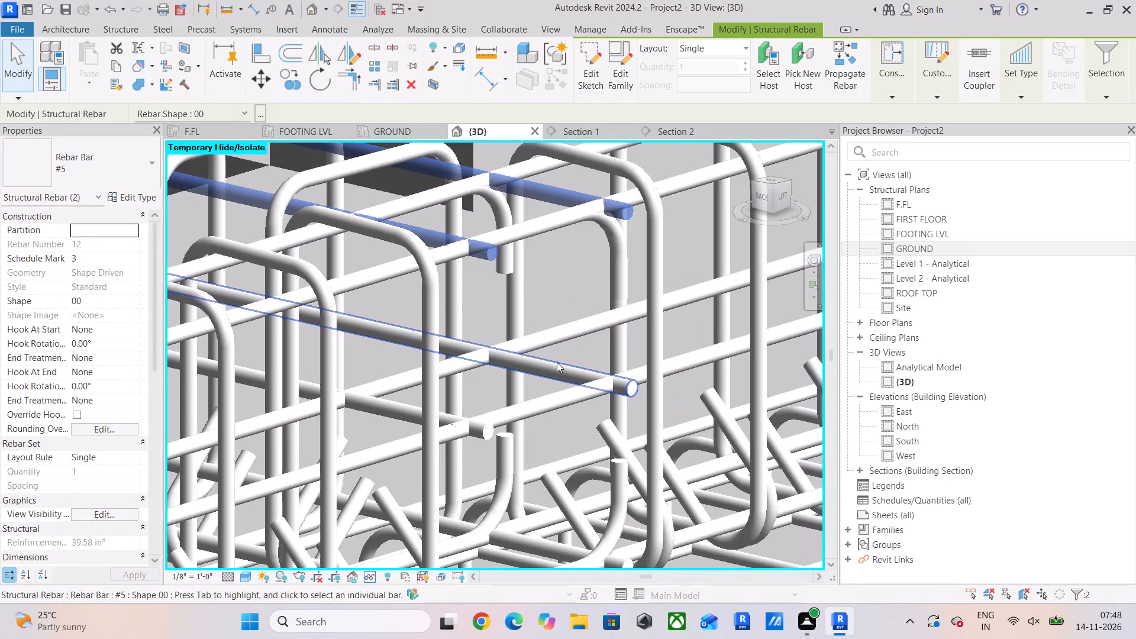
middle_drag(557, 362, 551, 238)
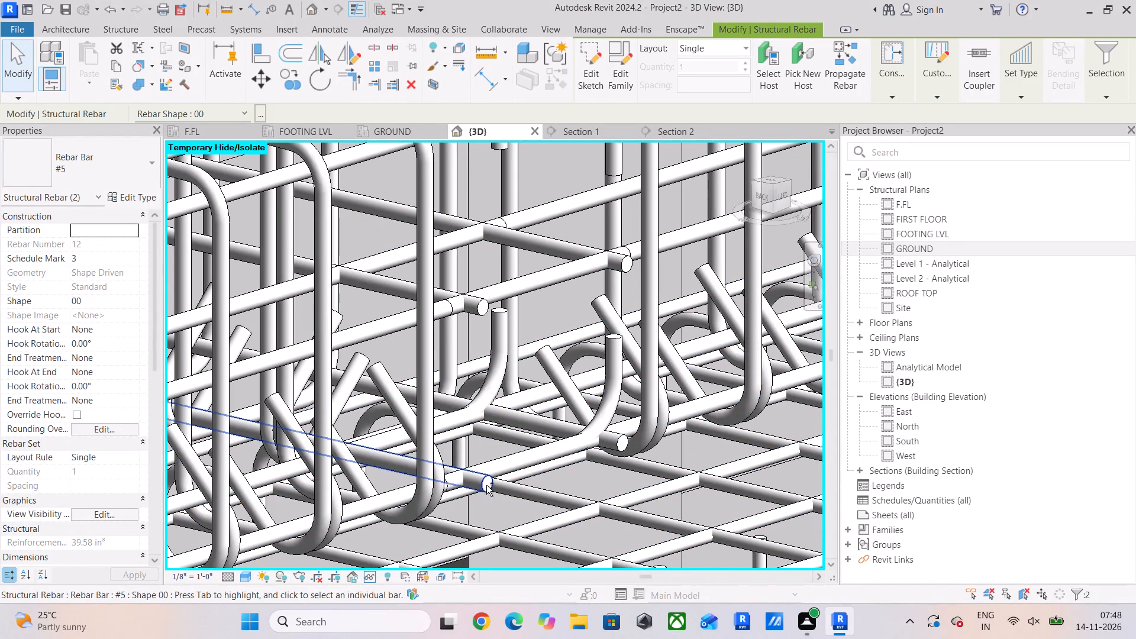
ctrl+click(486, 485)
ctrl+click(618, 441)
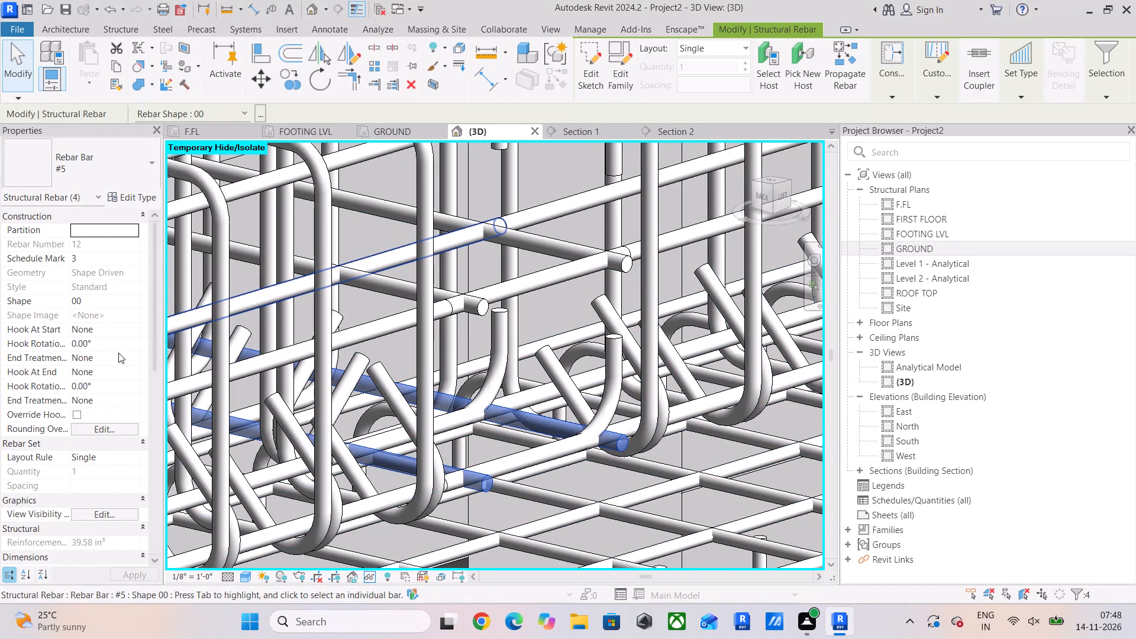
click(125, 326)
click(131, 330)
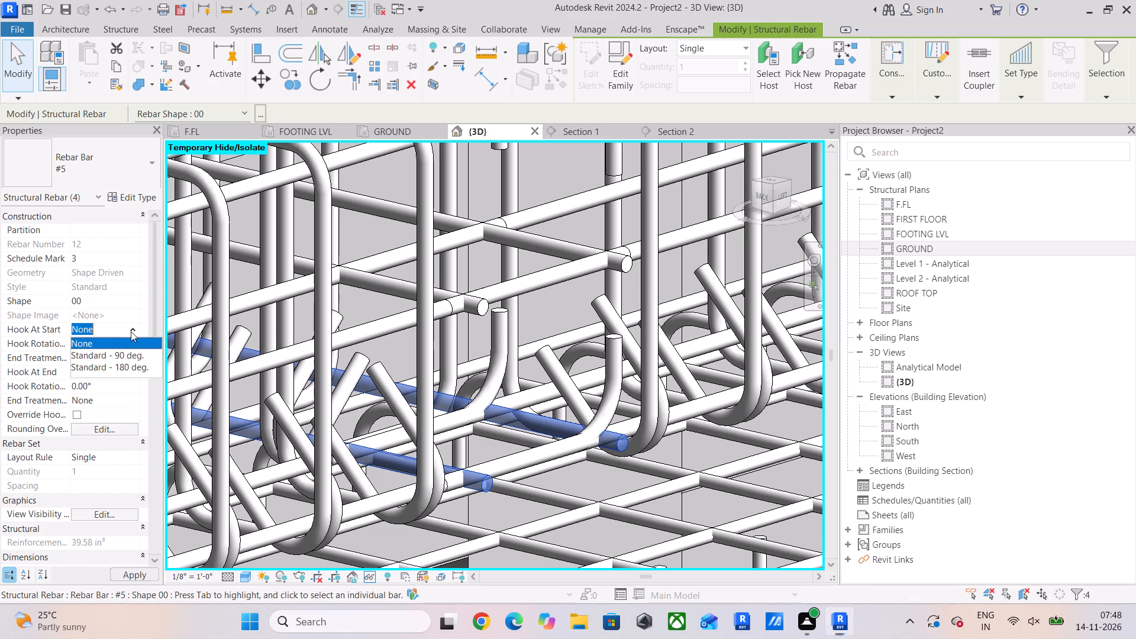
click(122, 354)
click(128, 373)
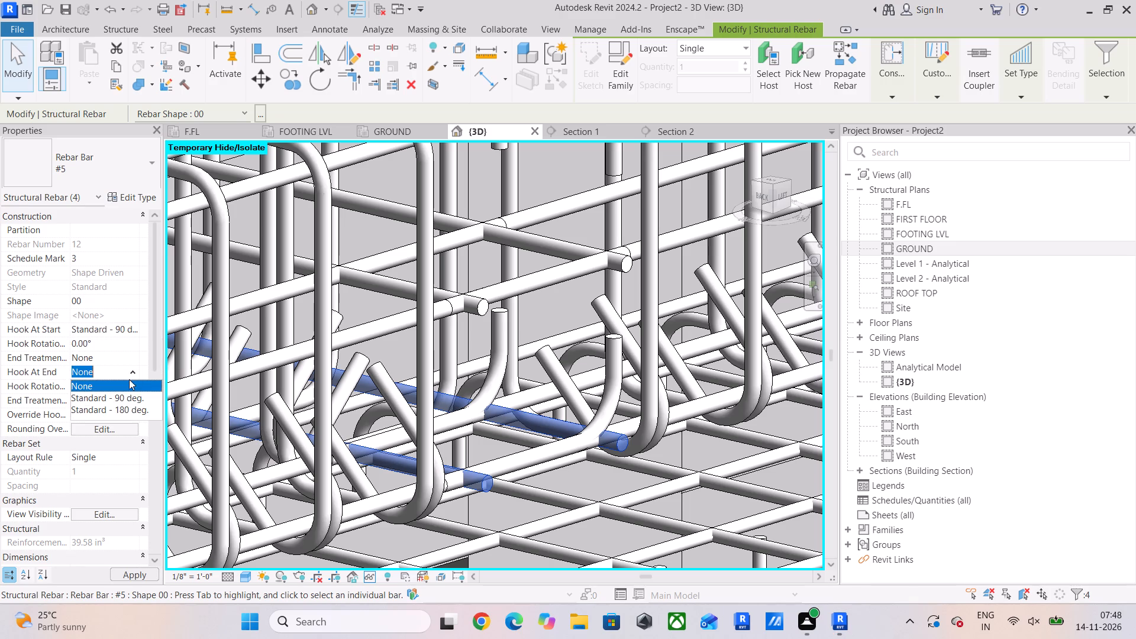
click(122, 393)
Fit a selection box around the two straight top #5 bars of the adjoining ground beam.
scroll(317, 332, down, 5)
middle_drag(366, 337, 447, 459)
scroll(226, 323, down, 6)
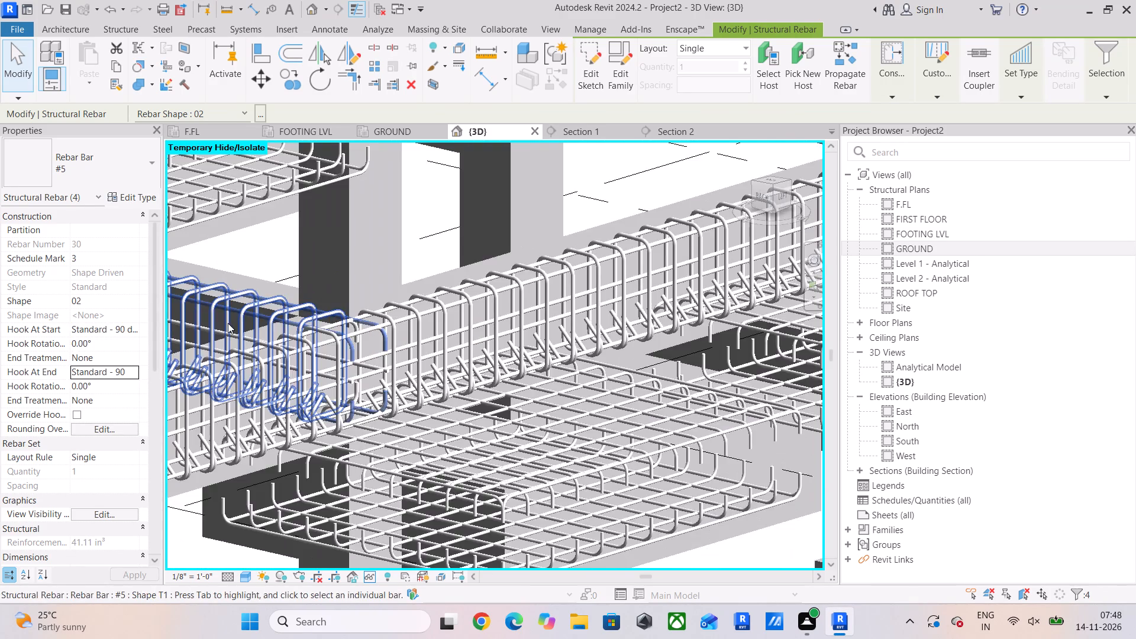
middle_drag(231, 327, 469, 382)
middle_drag(483, 350, 784, 398)
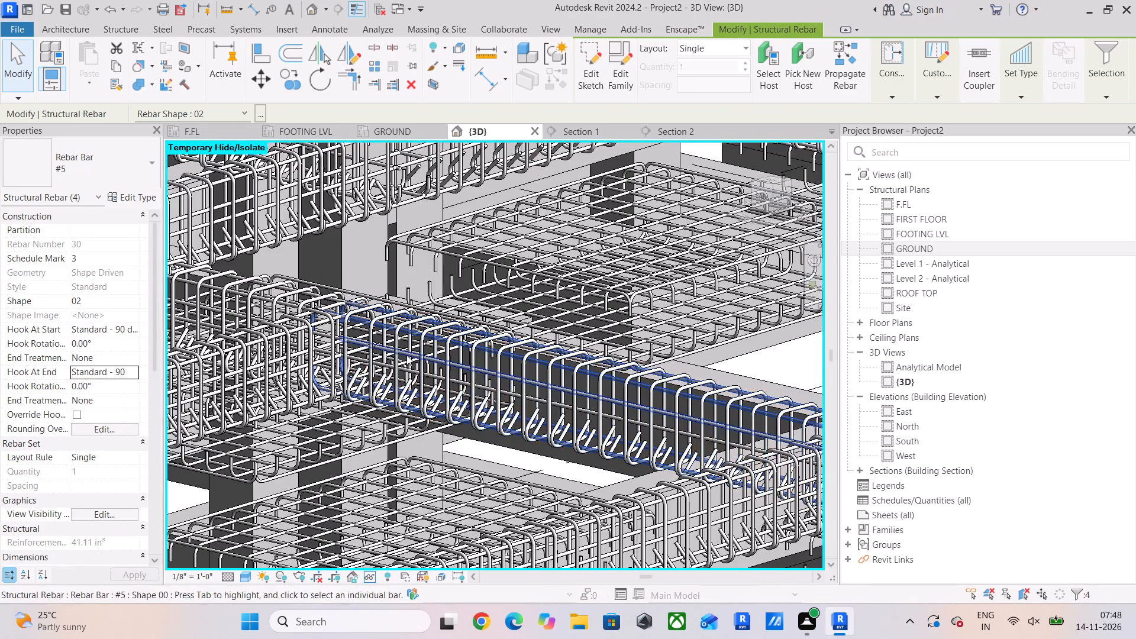
middle_drag(406, 355, 436, 377)
scroll(376, 318, up, 6)
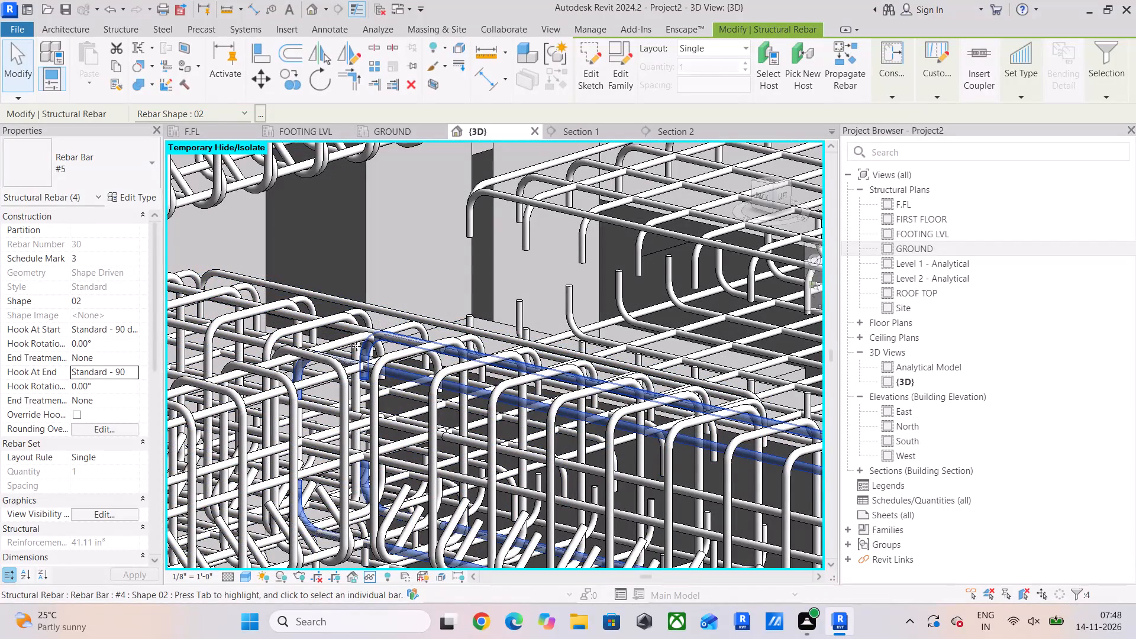
scroll(333, 357, up, 5)
middle_drag(320, 366, 491, 422)
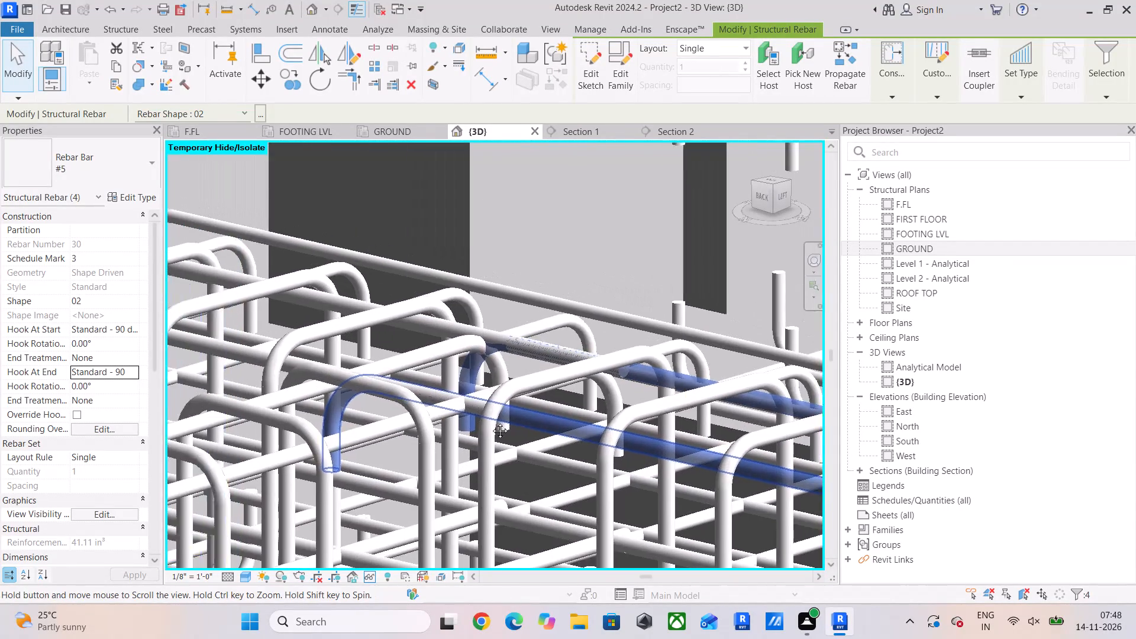
middle_drag(491, 422, 530, 430)
click(356, 385)
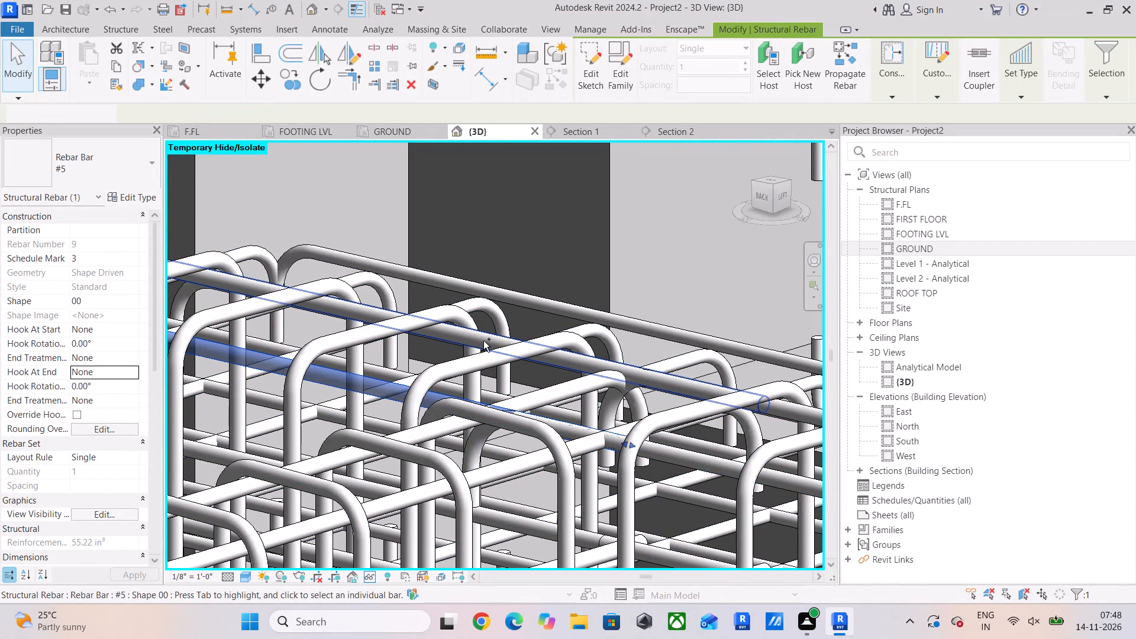
ctrl+click(483, 341)
middle_drag(386, 398, 656, 357)
middle_drag(405, 421, 505, 363)
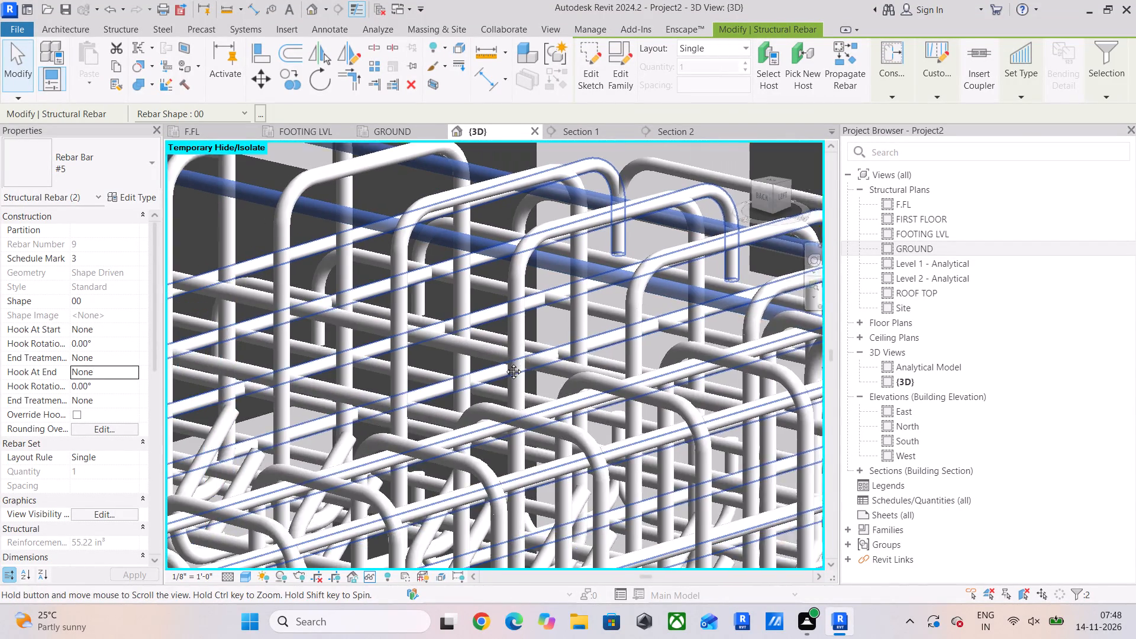
middle_drag(505, 363, 510, 360)
middle_drag(291, 418, 381, 395)
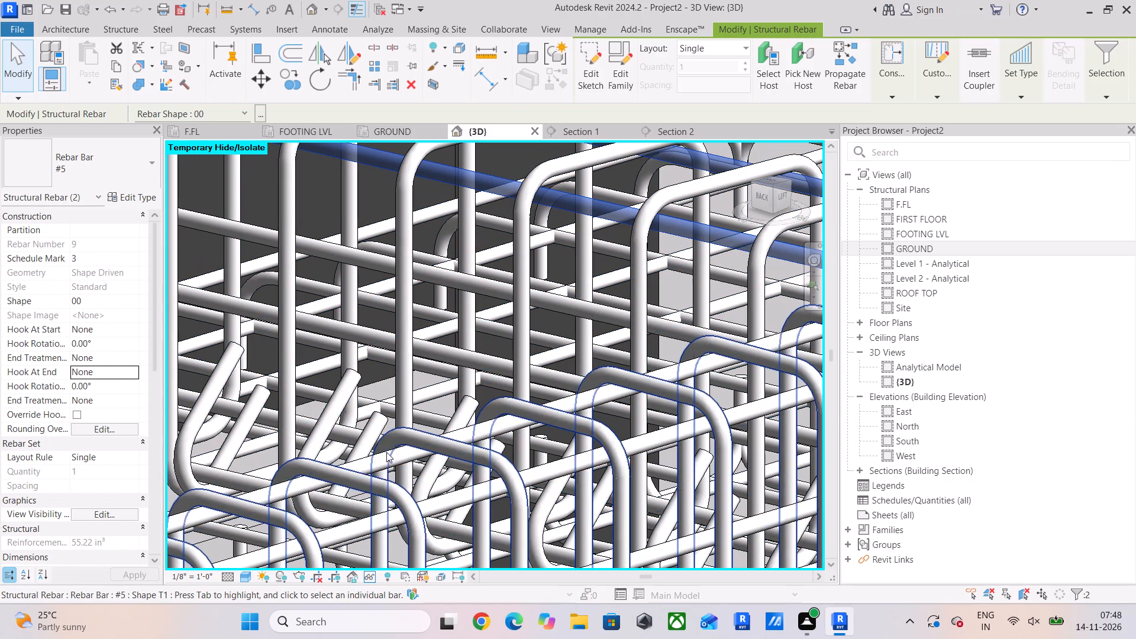
click(429, 87)
scroll(658, 367, up, 14)
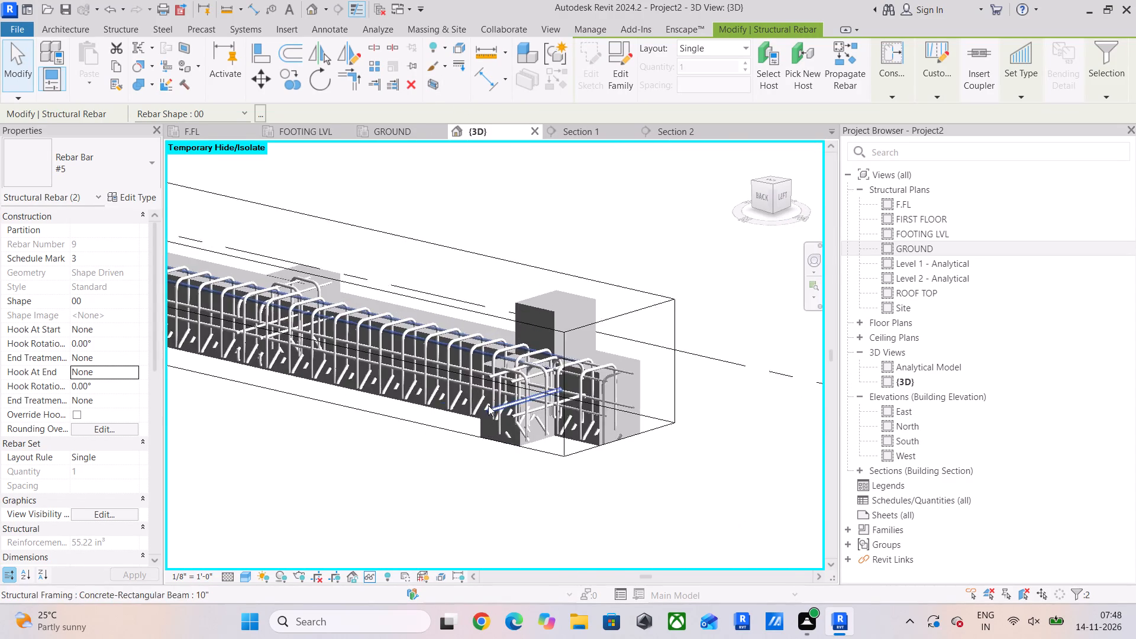
scroll(488, 405, up, 2)
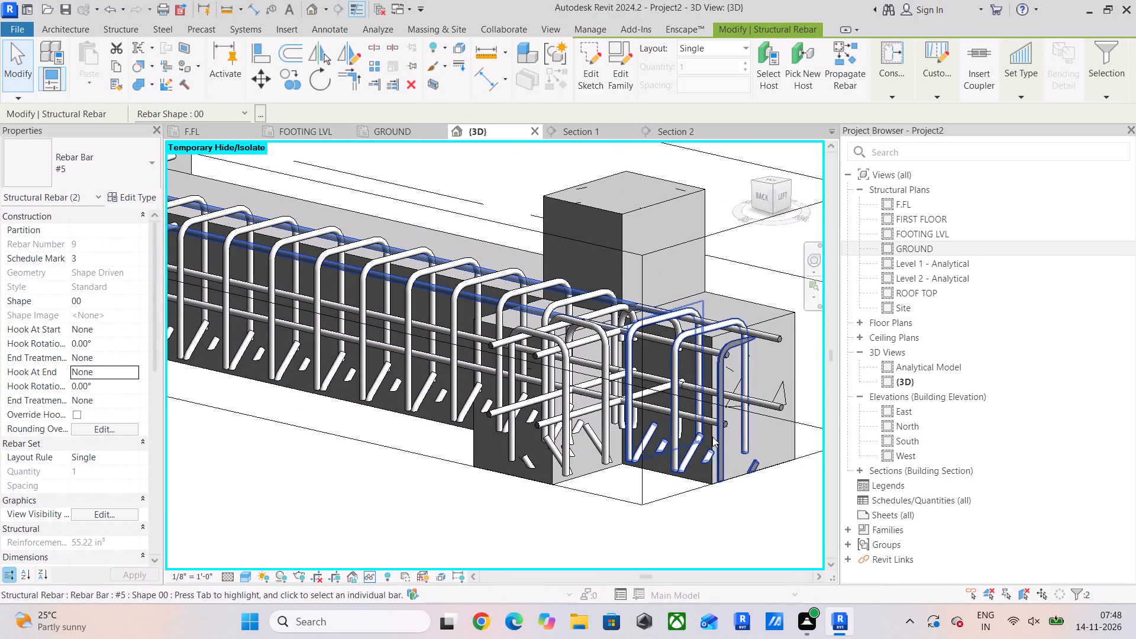
Lower the bottom face of the section box to expose the ground beam's bottom bars and stirrups.
click(371, 444)
scroll(340, 409, down, 5)
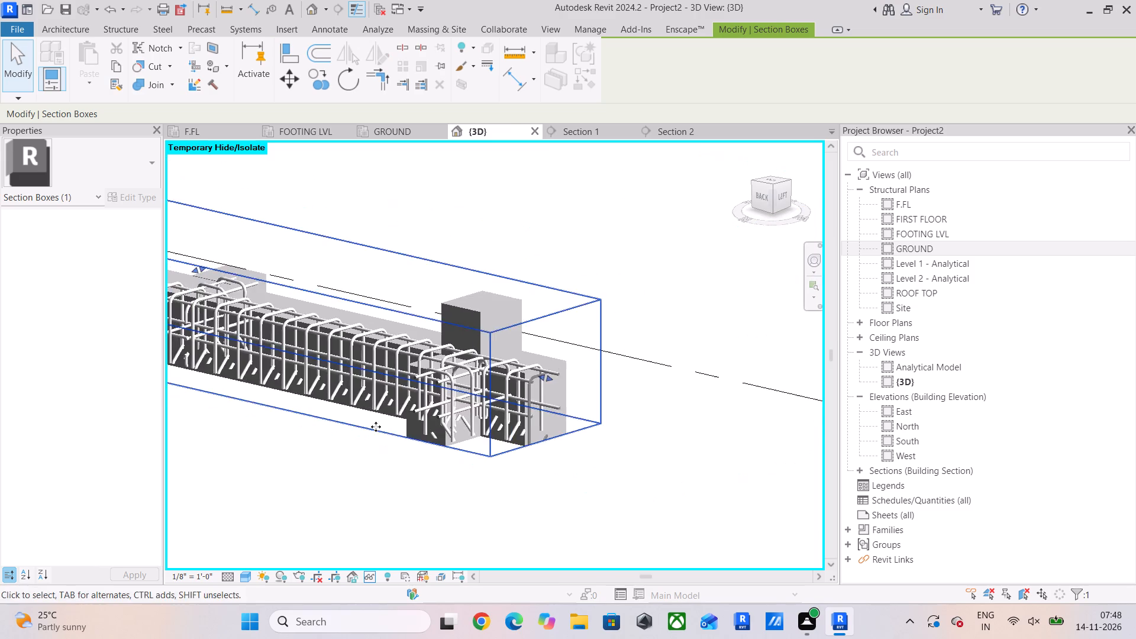
middle_drag(376, 427, 734, 478)
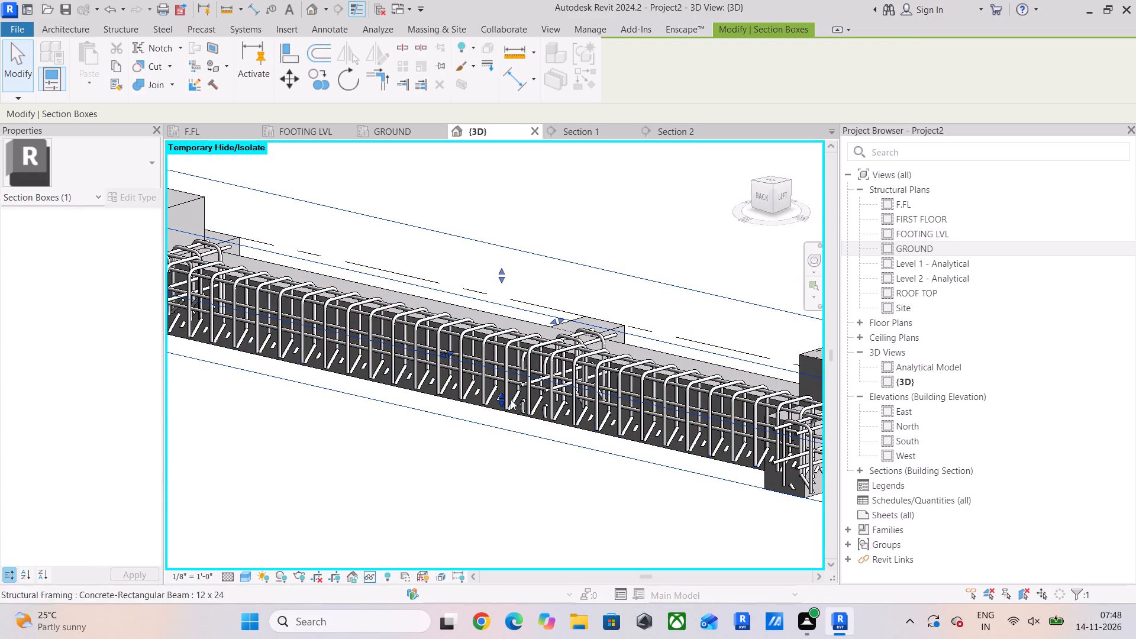
drag(498, 402, 491, 457)
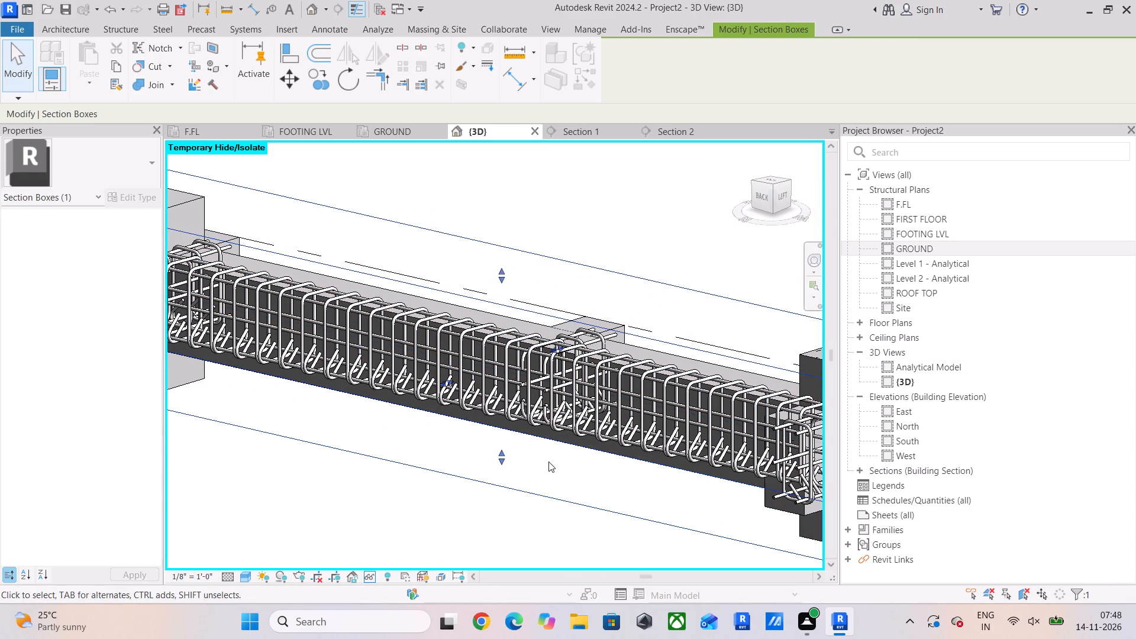
Set both end hooks to Standard - 90 deg. on the exposed ground beam's four straight top and bottom #5 bars.
shift+middle_drag(548, 461, 530, 440)
scroll(665, 424, up, 5)
middle_drag(655, 429, 461, 414)
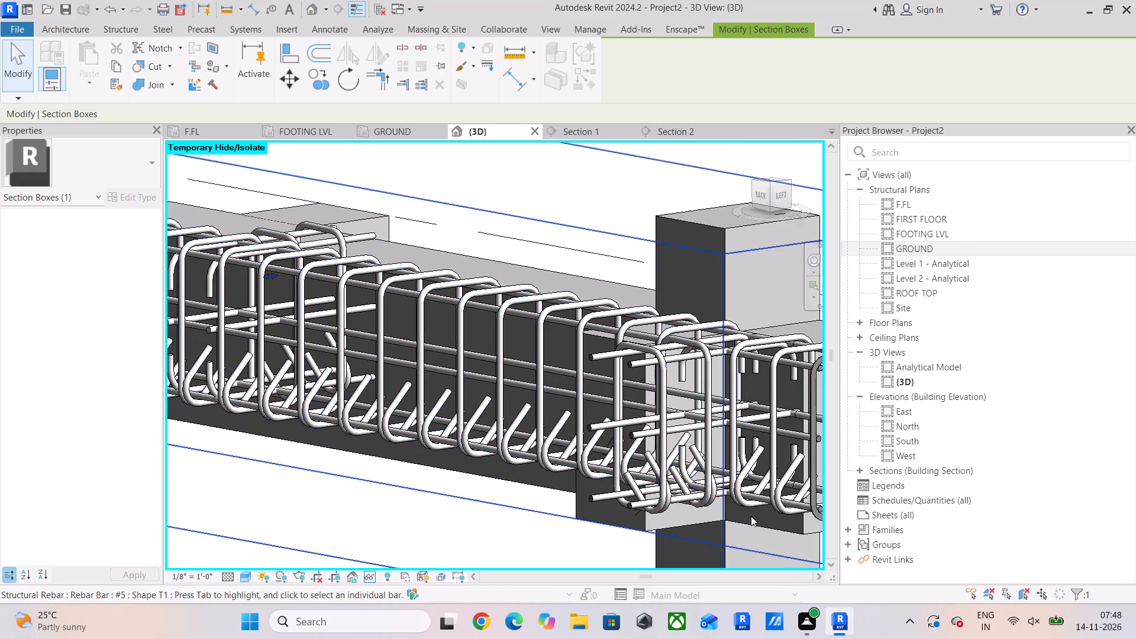
scroll(752, 508, up, 1)
middle_drag(658, 489, 416, 425)
click(567, 447)
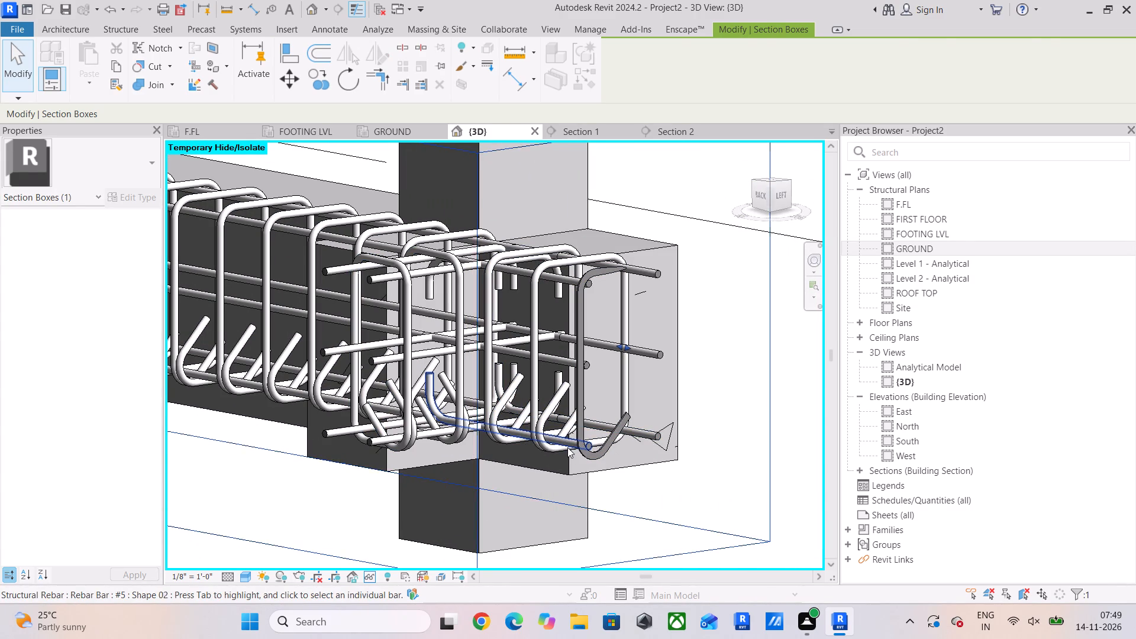
click(298, 392)
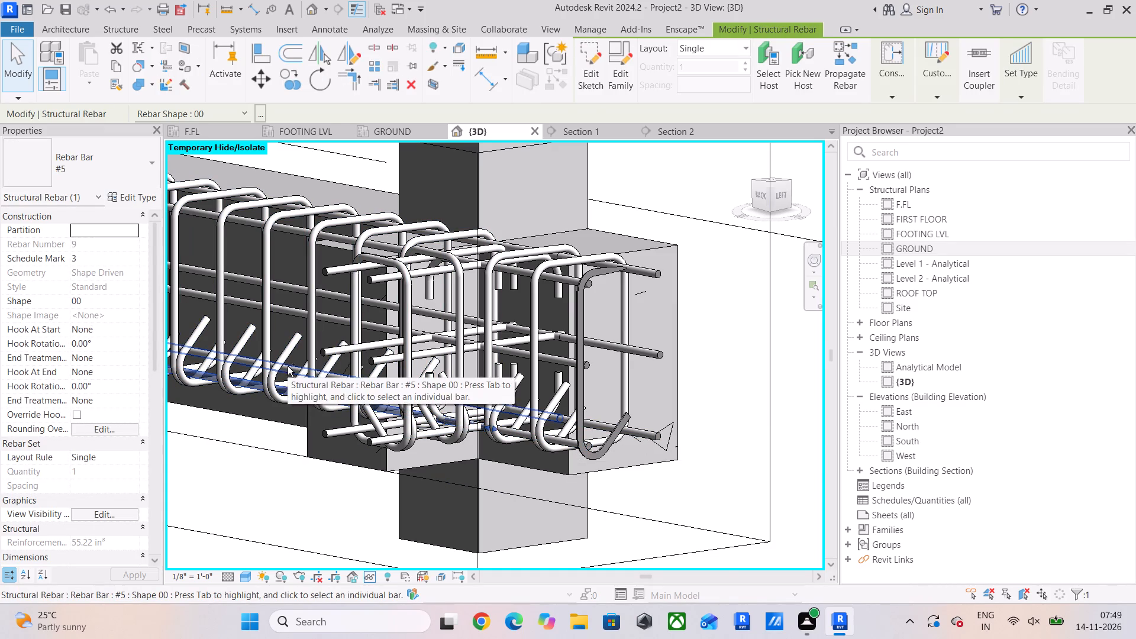
ctrl+click(288, 366)
middle_drag(288, 366, 491, 479)
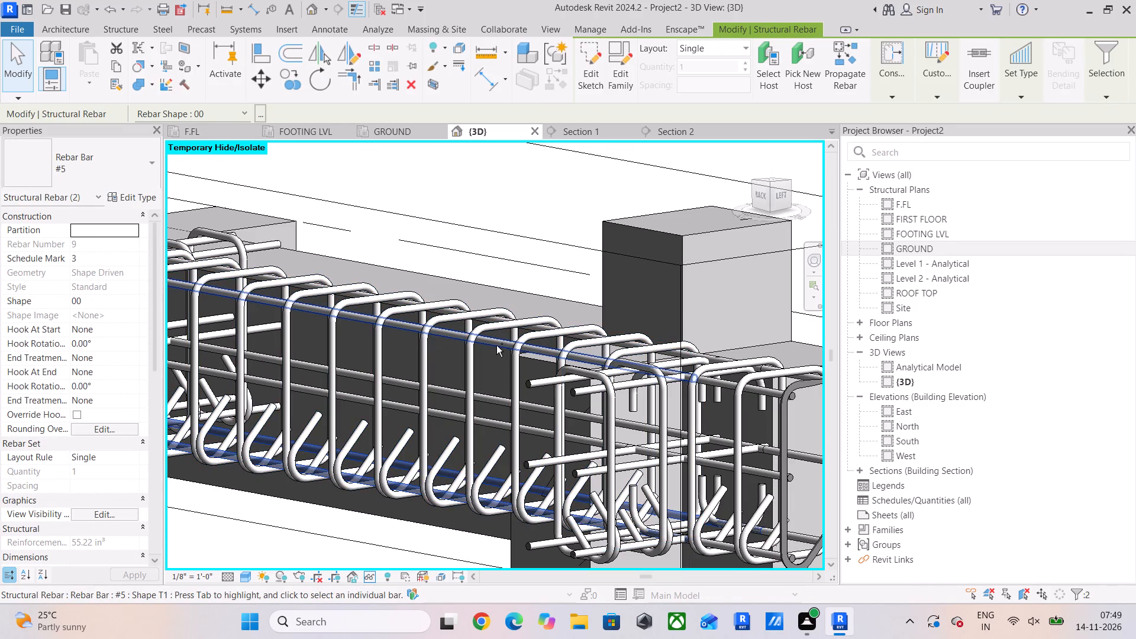
ctrl+click(497, 344)
scroll(479, 312, up, 8)
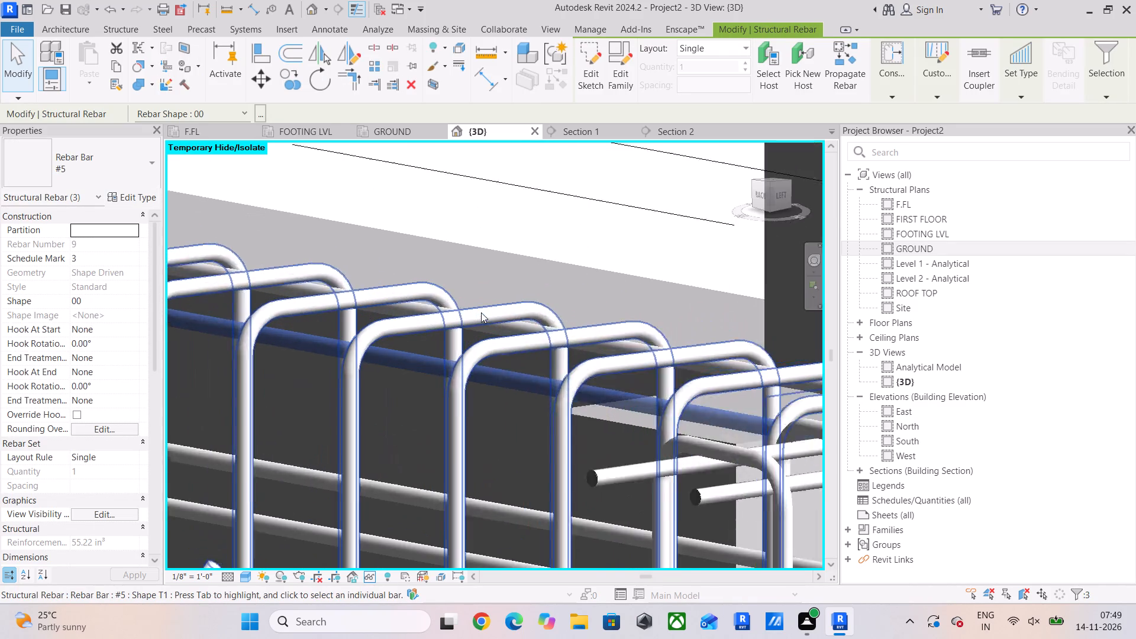
ctrl+click(534, 330)
scroll(617, 363, down, 10)
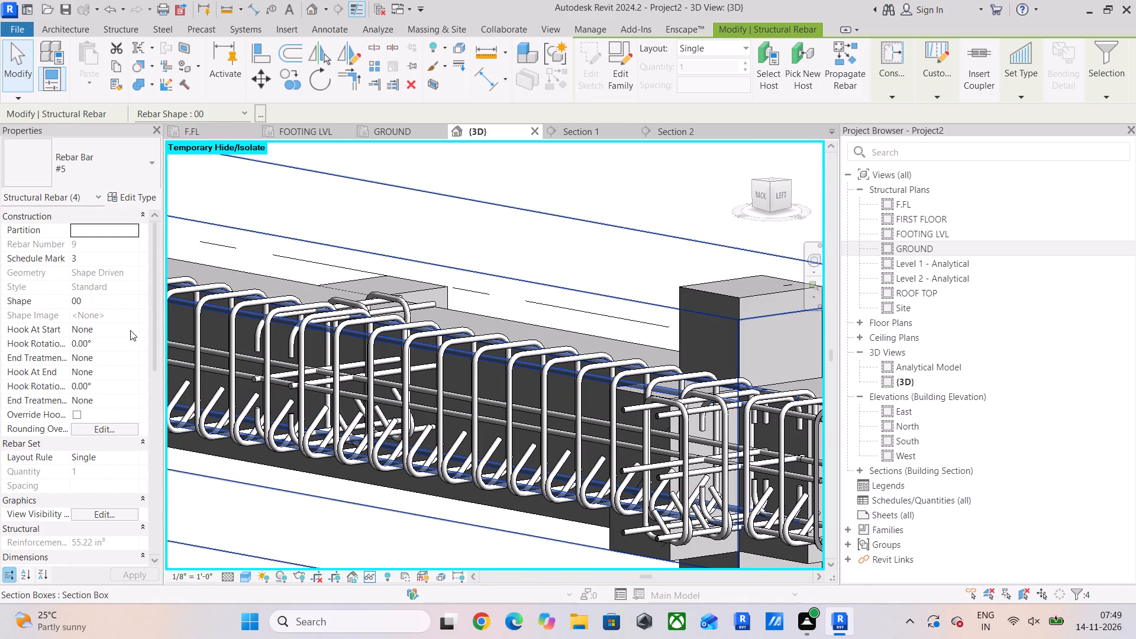
click(130, 330)
click(108, 355)
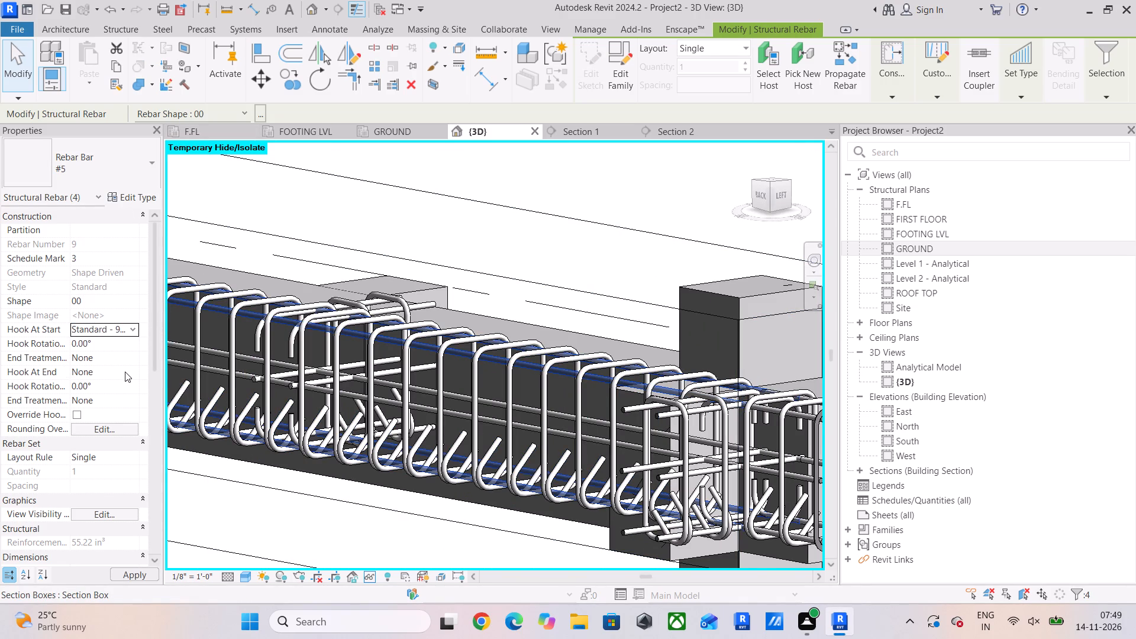
click(130, 372)
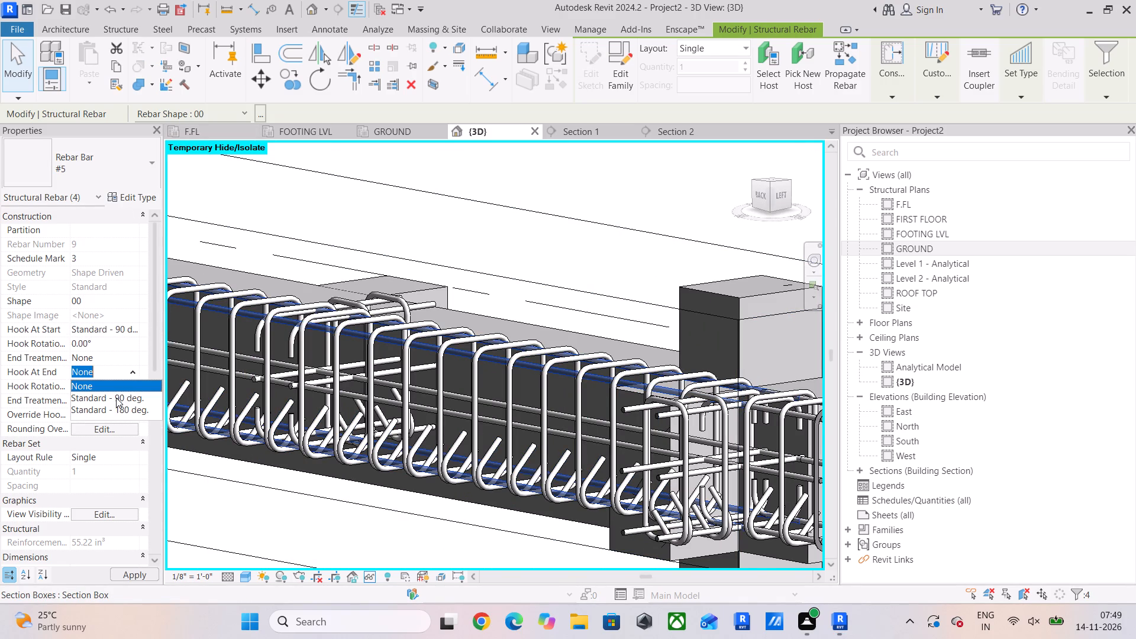
click(116, 398)
scroll(223, 368, down, 5)
scroll(407, 365, up, 5)
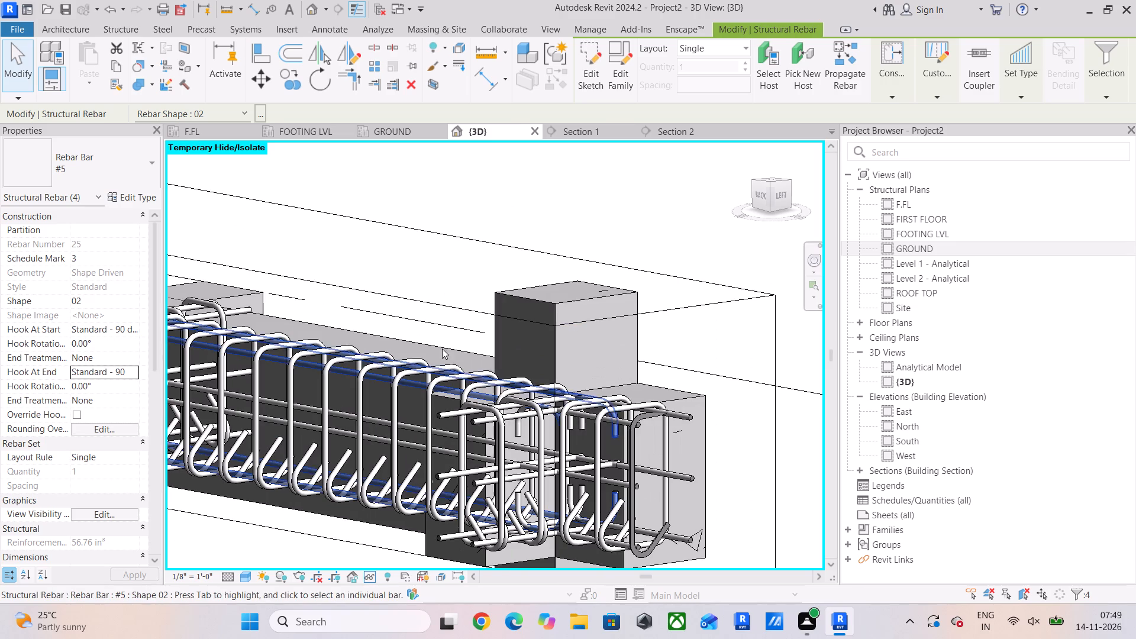
Clear the bar selection and turn off the 3D view's section box.
click(450, 172)
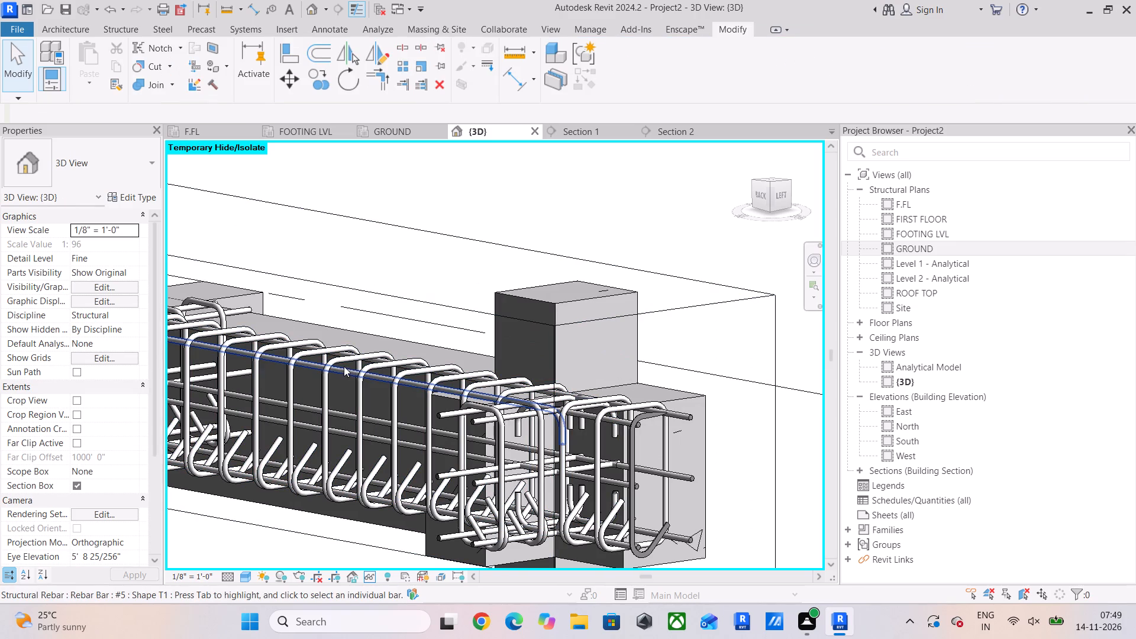
click(342, 366)
click(558, 182)
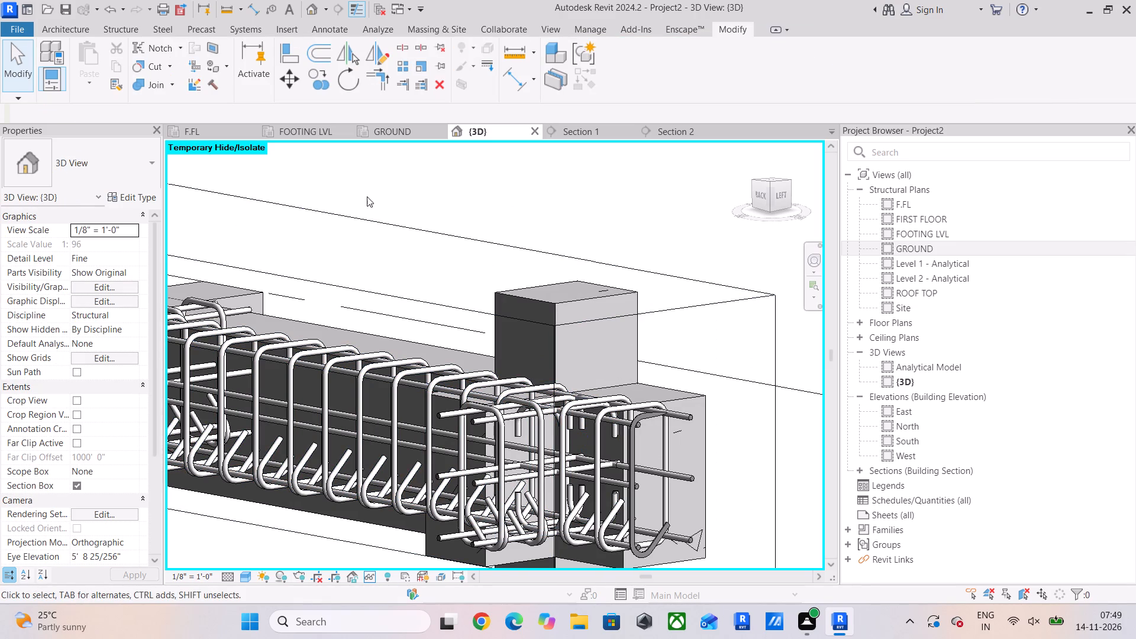
click(75, 488)
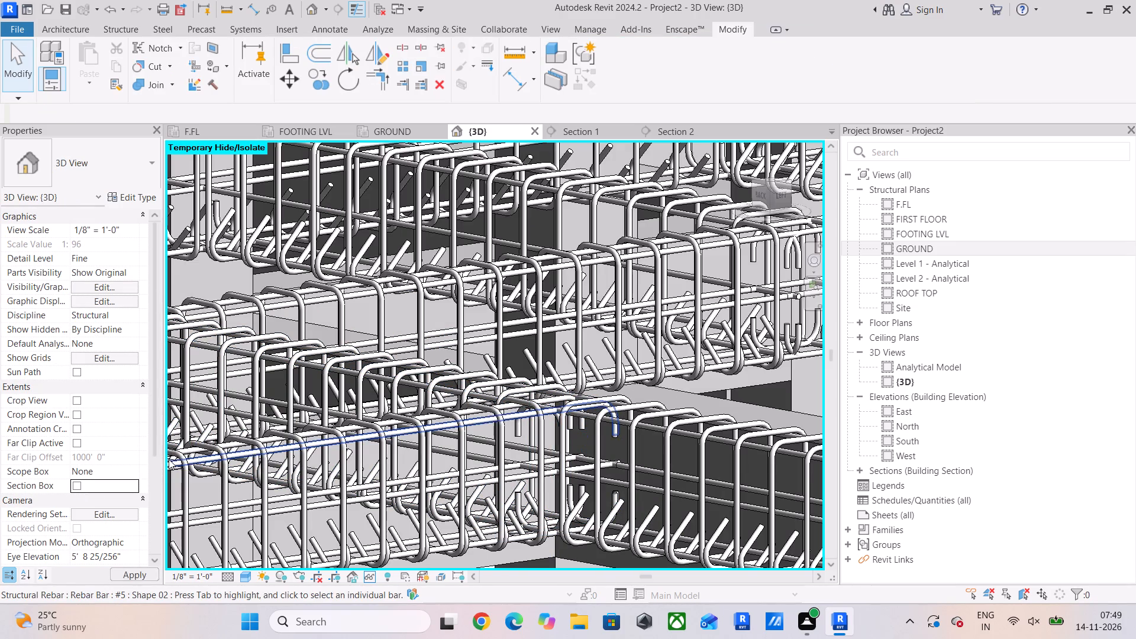
Select the uncropped ground beam's two bottom and two top #5 bars to check their end hook settings.
scroll(350, 429, down, 5)
middle_drag(377, 424, 524, 538)
middle_drag(383, 471, 543, 461)
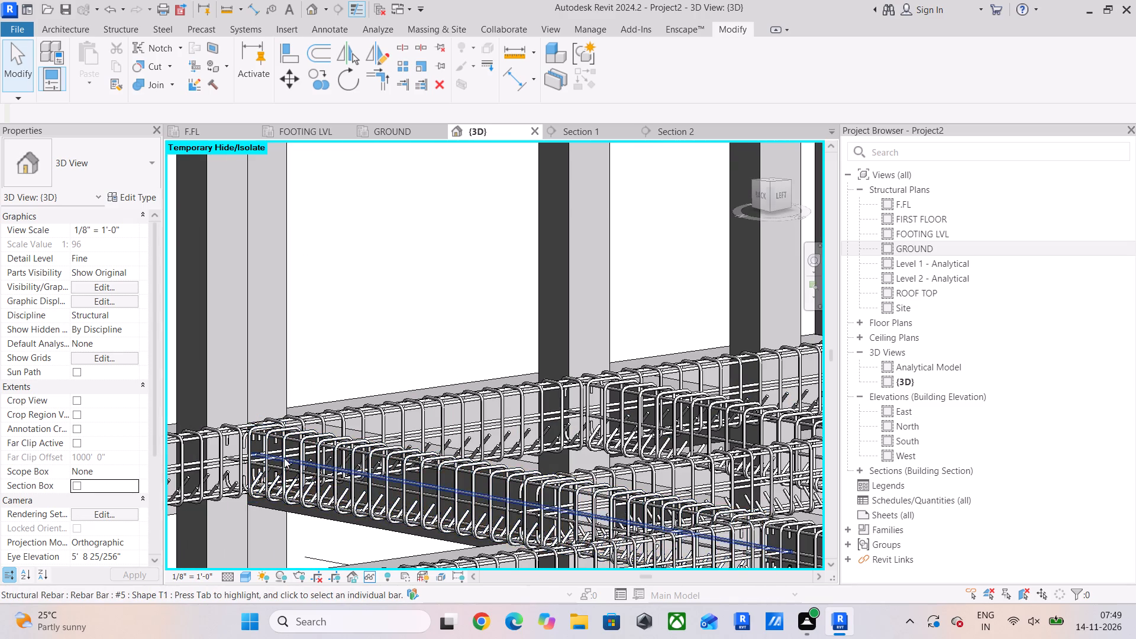
scroll(359, 489, up, 5)
middle_drag(380, 523, 364, 371)
scroll(328, 404, up, 5)
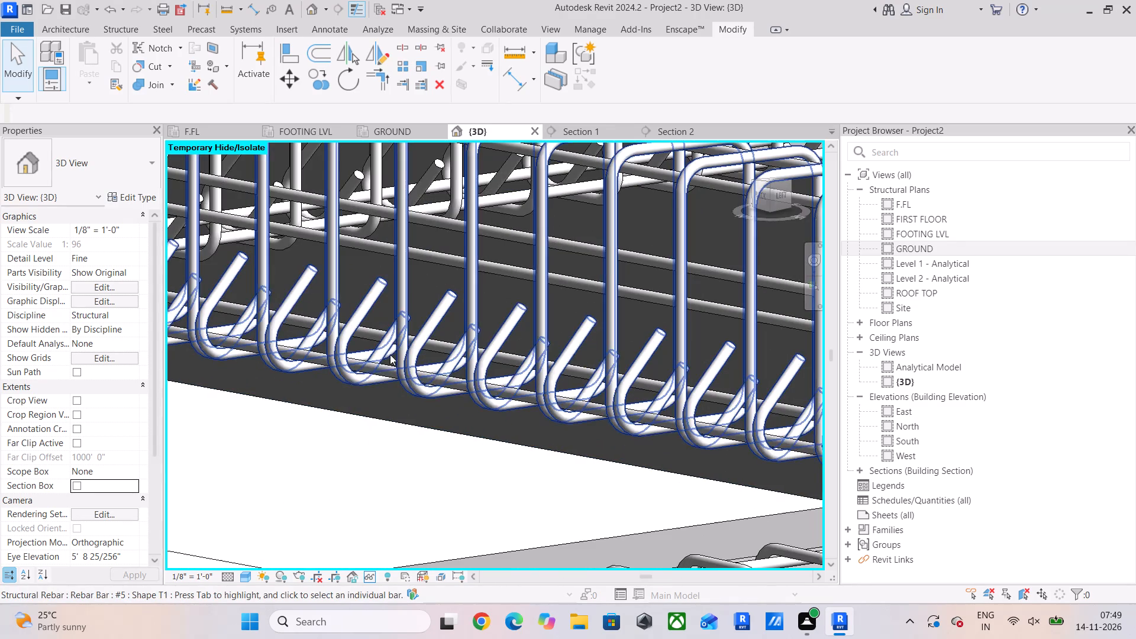
click(375, 366)
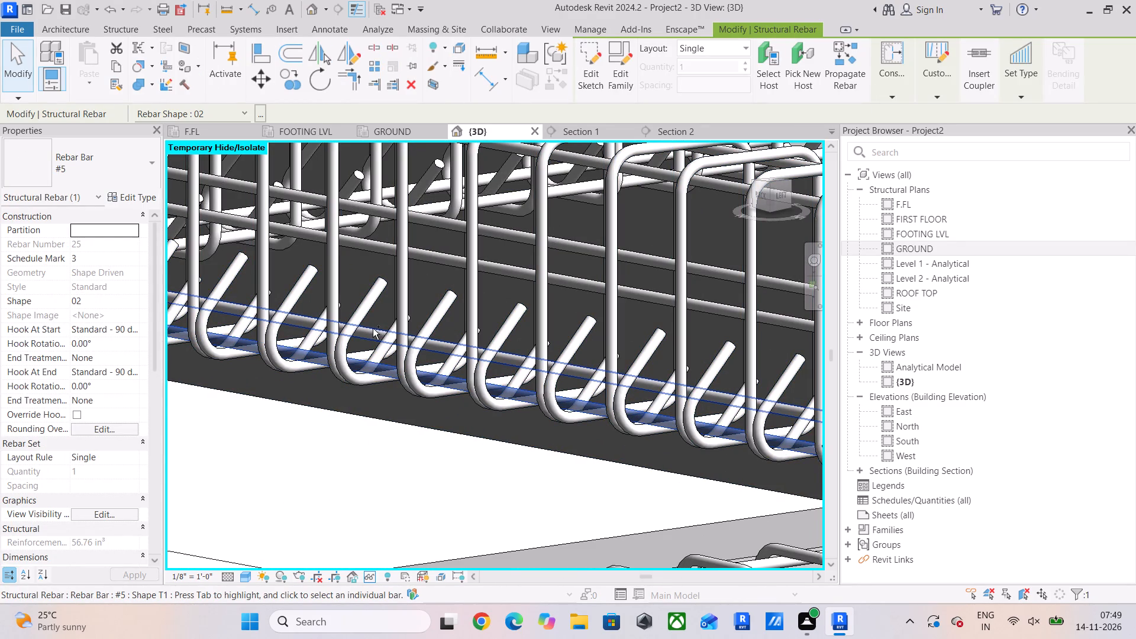
ctrl+click(373, 328)
middle_drag(424, 305, 459, 488)
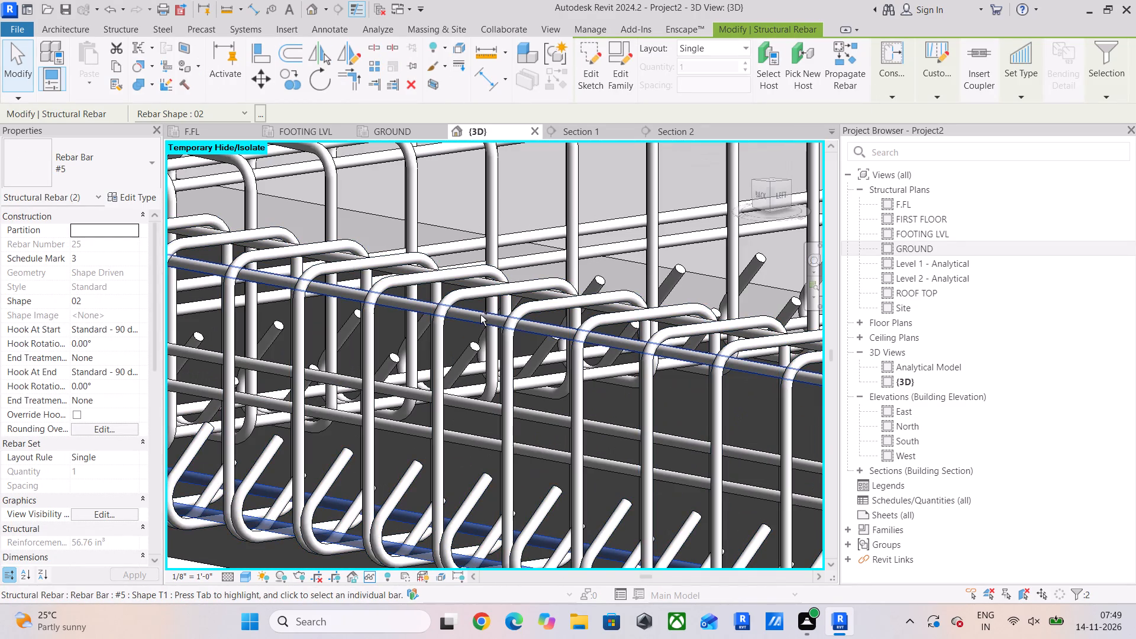
ctrl+click(479, 315)
ctrl+click(478, 283)
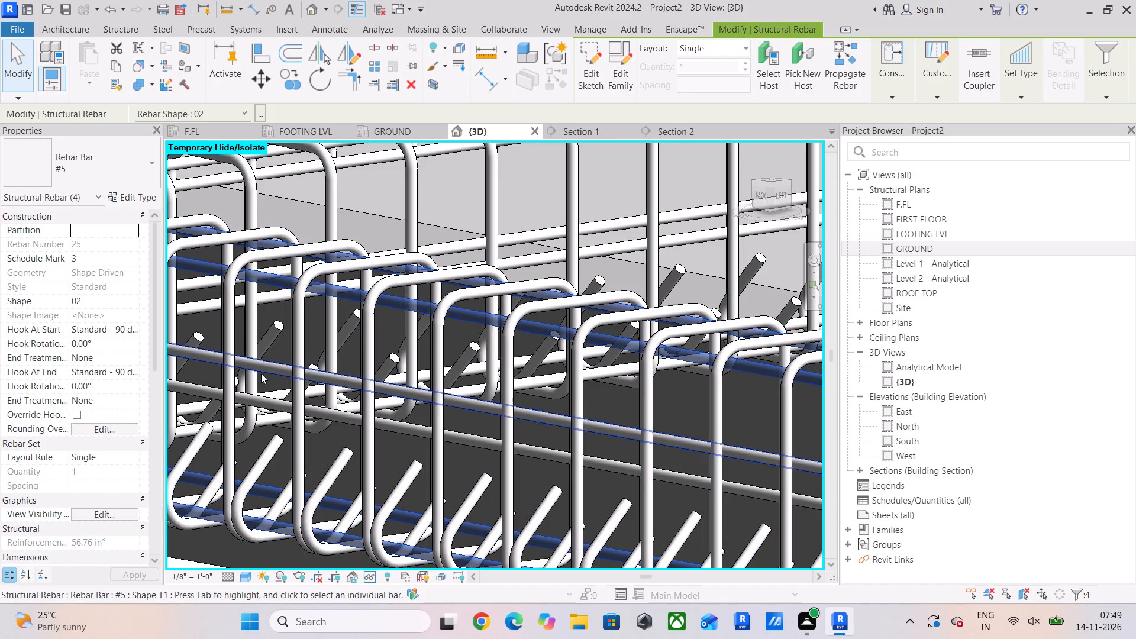
Examine the neighbouring ground beams' longitudinal bars for end hooks, selecting the two top #5 bars of one beam.
scroll(354, 361, down, 9)
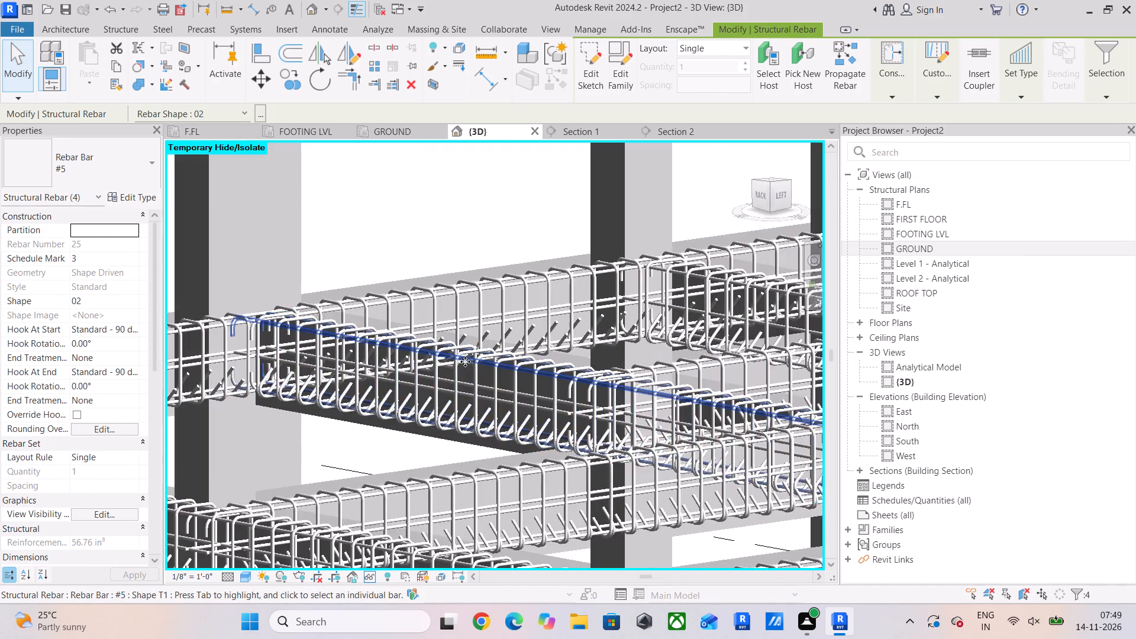
middle_drag(467, 362, 201, 473)
scroll(409, 377, up, 5)
click(408, 389)
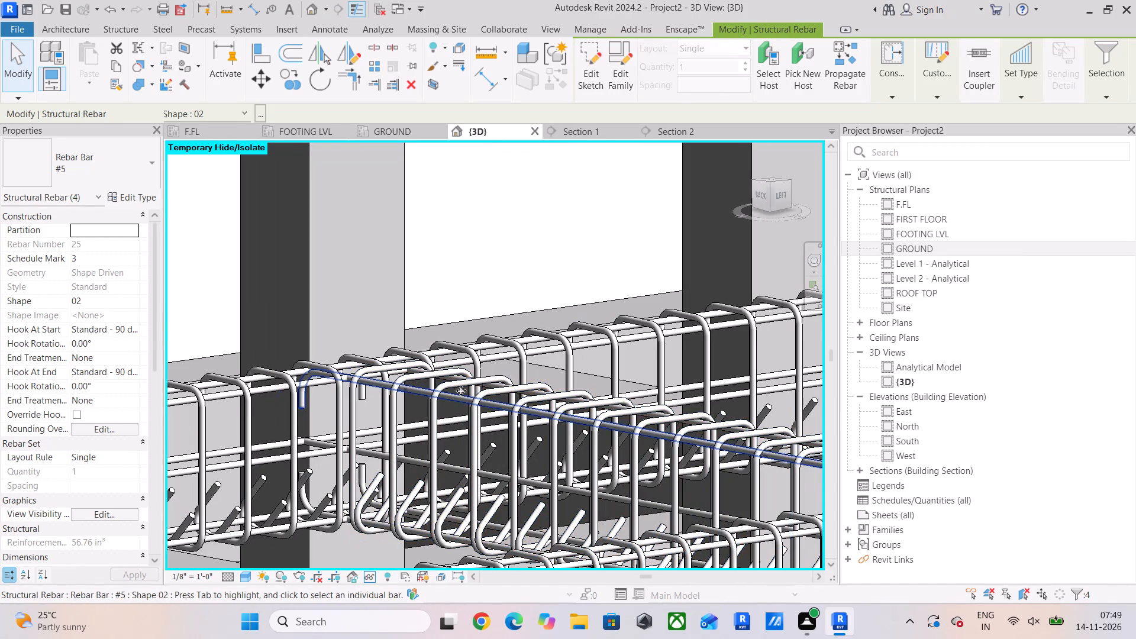
scroll(492, 374, up, 9)
ctrl+click(519, 408)
middle_drag(452, 443, 518, 225)
scroll(499, 334, down, 5)
middle_drag(499, 364, 509, 280)
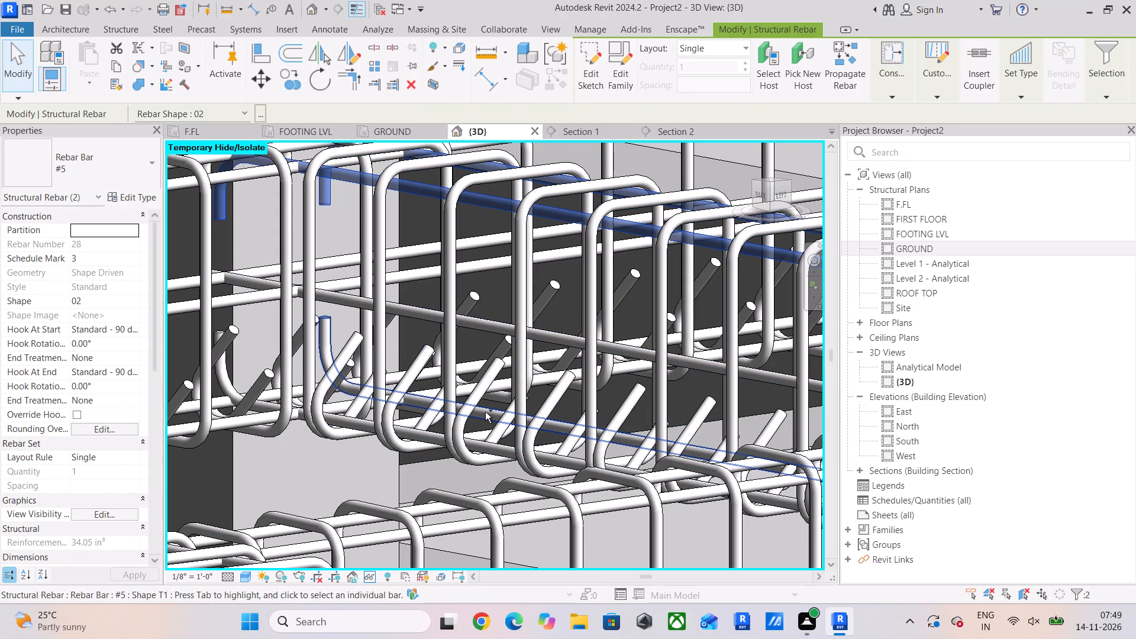
scroll(485, 411, down, 5)
middle_drag(490, 411, 349, 389)
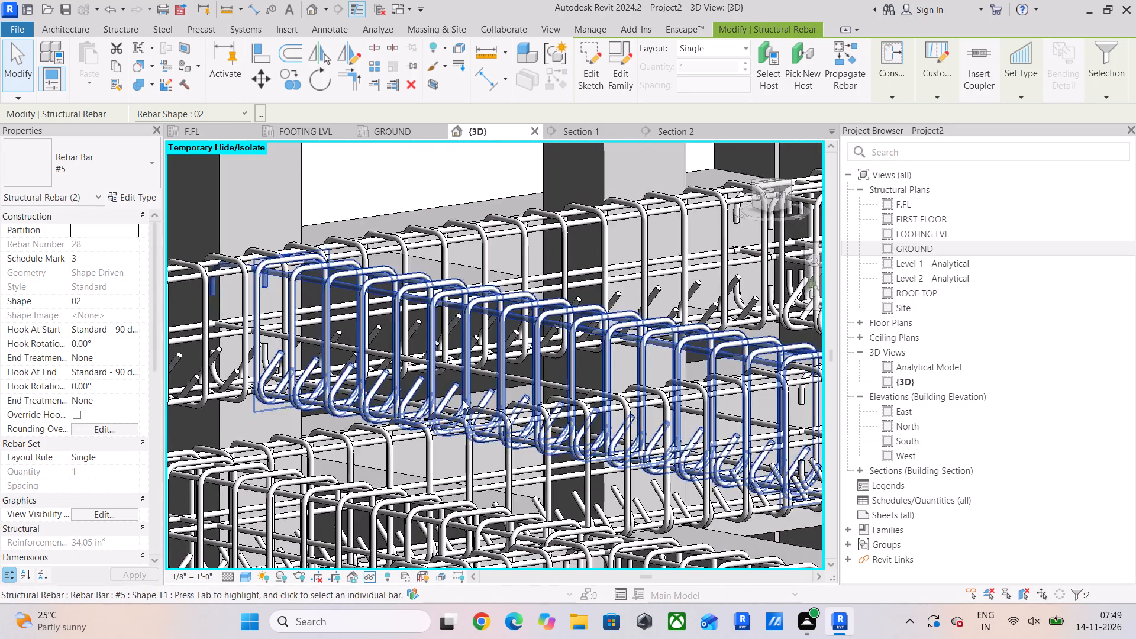
scroll(475, 400, down, 4)
middle_drag(525, 400, 259, 398)
scroll(412, 395, up, 5)
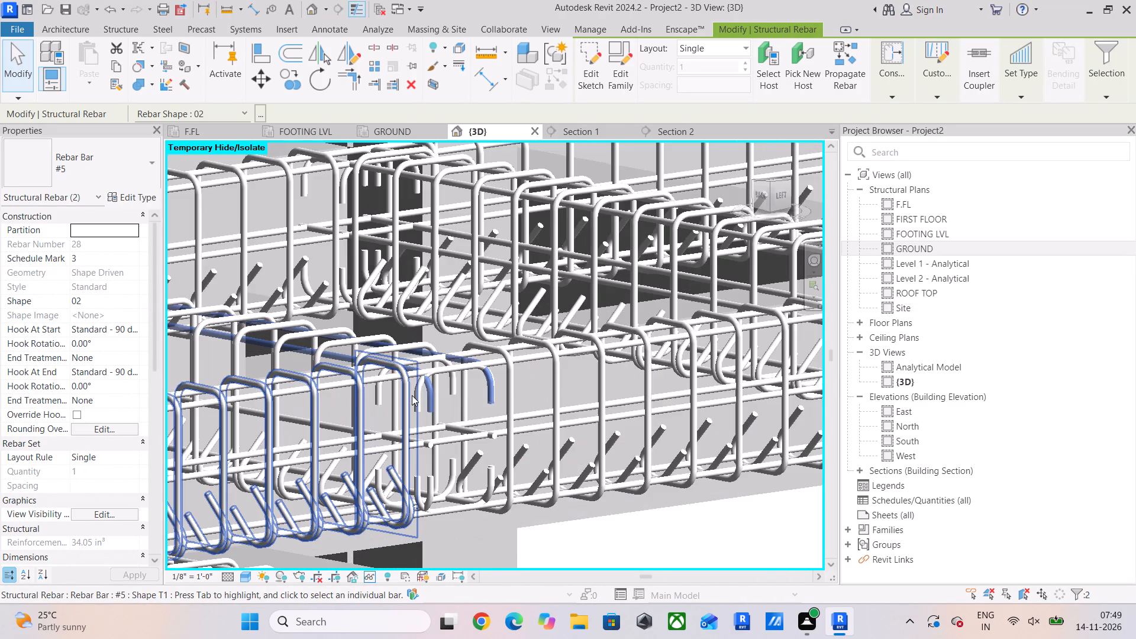
scroll(654, 439, down, 5)
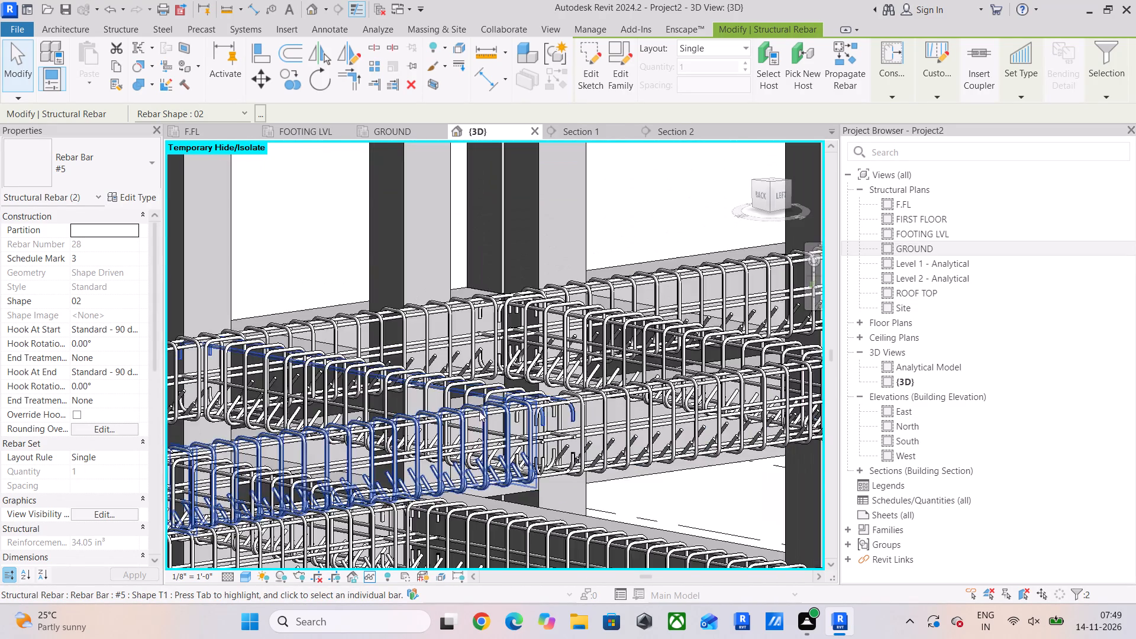
scroll(476, 408, up, 6)
scroll(622, 479, down, 6)
middle_drag(719, 504, 309, 412)
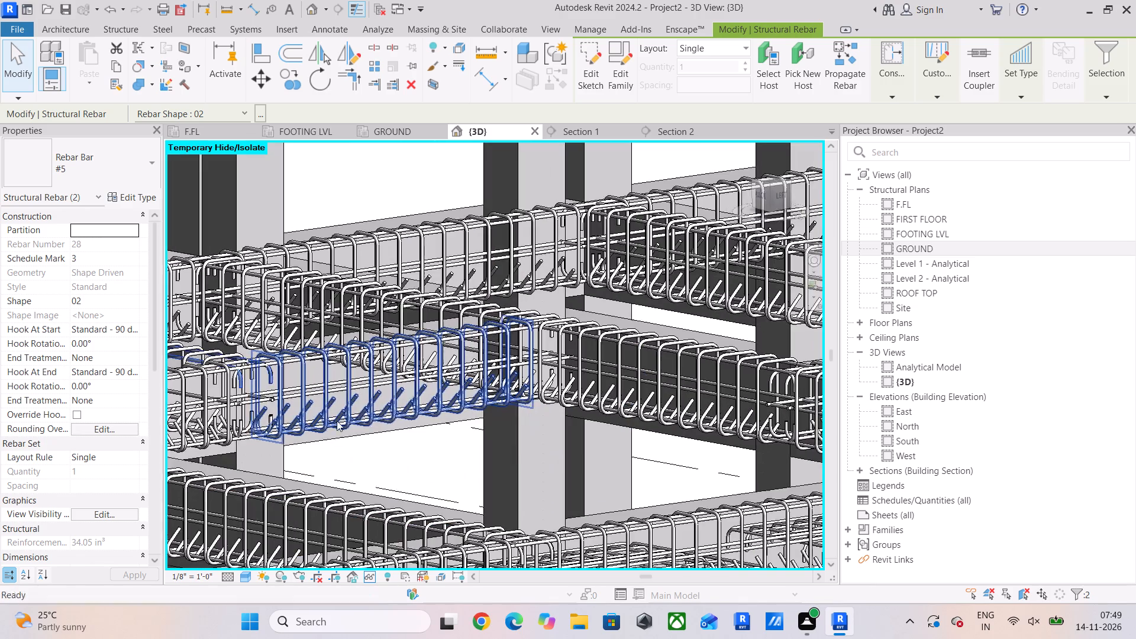
Set both end hooks to Standard - 90 deg. on the unhooked perpendicular ground beam's four straight top and bottom #5 bars.
middle_drag(599, 521, 493, 343)
scroll(434, 399, up, 5)
scroll(465, 312, up, 2)
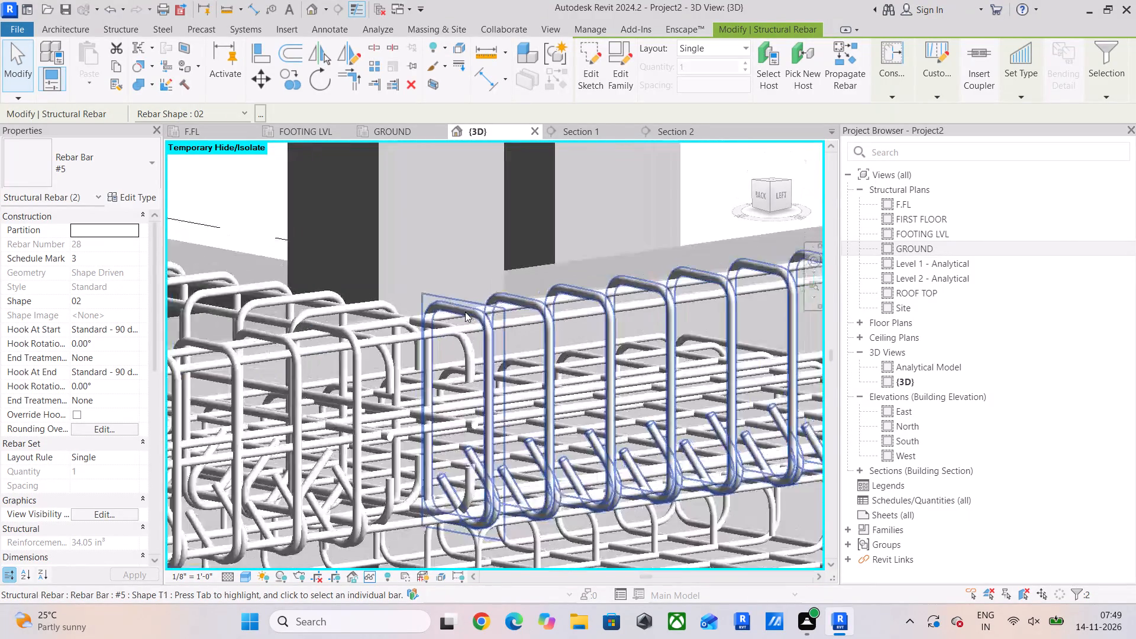
scroll(465, 312, up, 2)
click(540, 330)
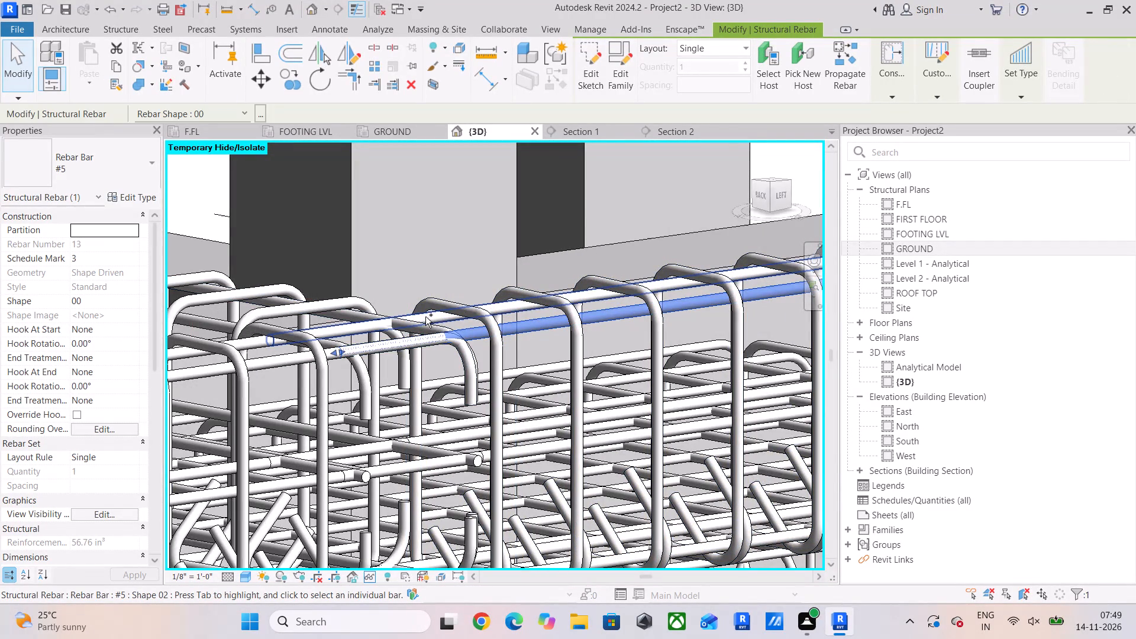
ctrl+click(426, 317)
middle_drag(456, 391, 390, 223)
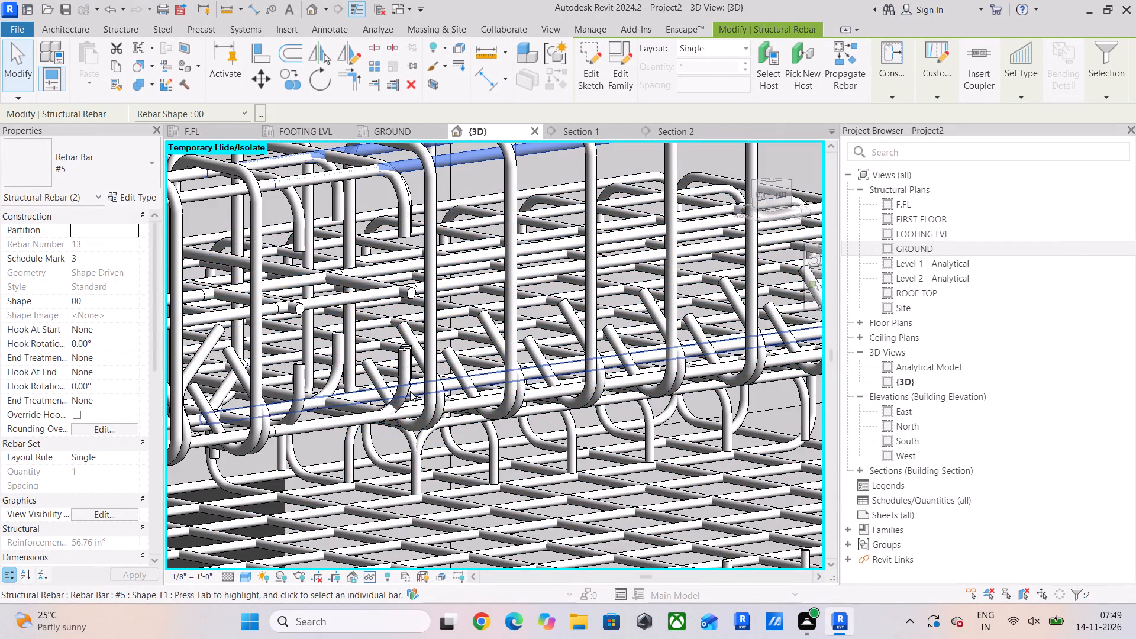
ctrl+click(349, 395)
ctrl+click(338, 424)
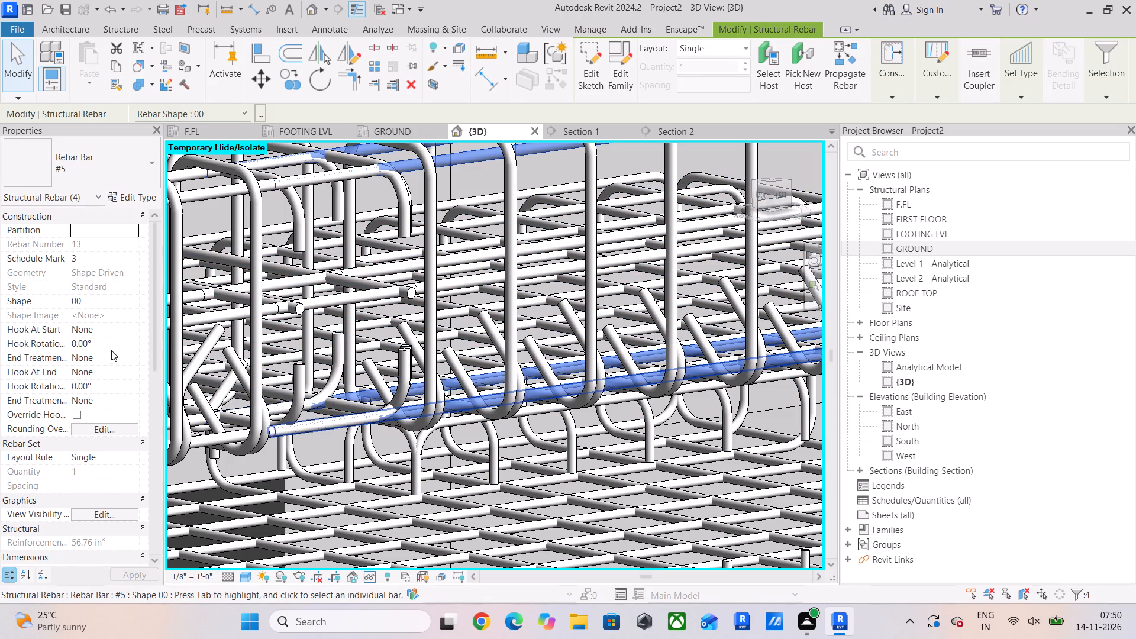
click(131, 328)
click(128, 352)
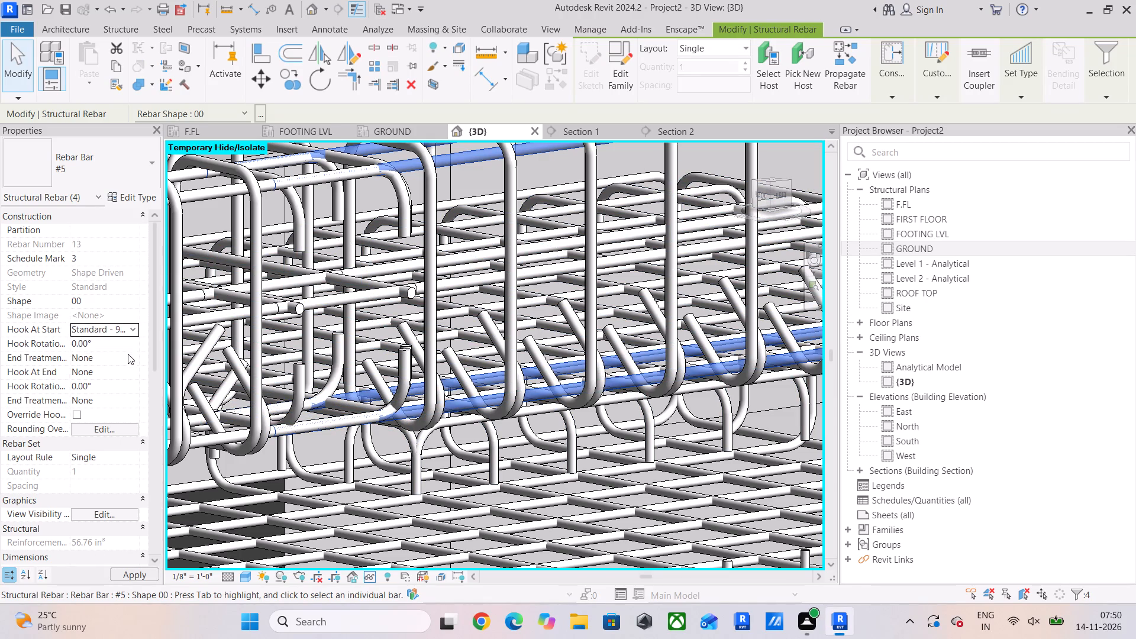
click(130, 370)
click(133, 396)
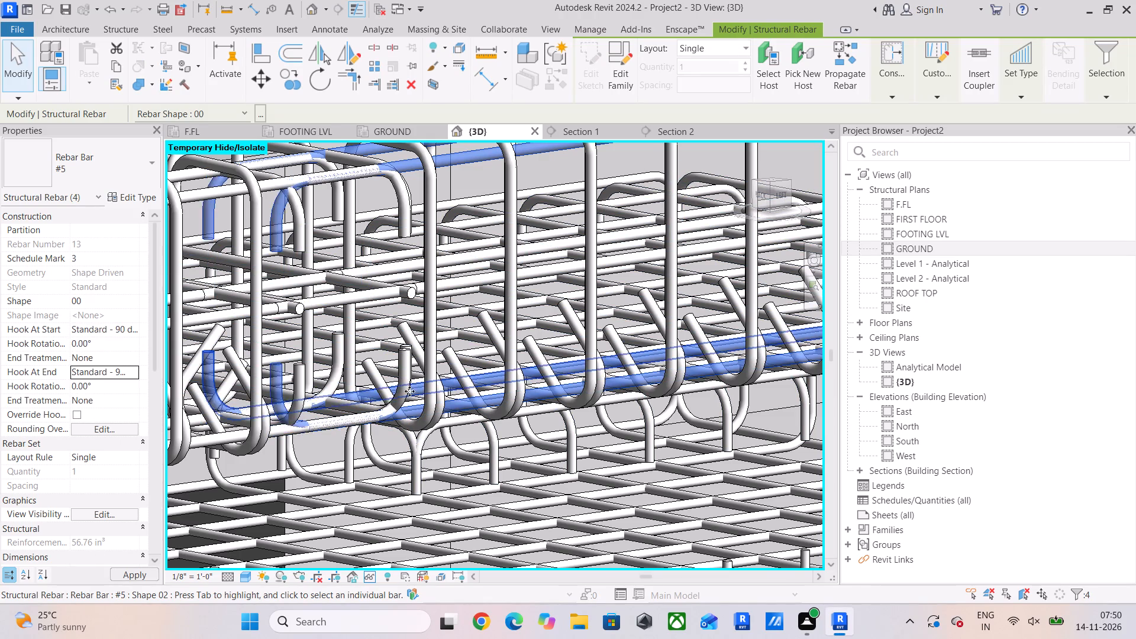
scroll(423, 392, down, 10)
middle_drag(485, 396, 456, 415)
scroll(379, 360, up, 6)
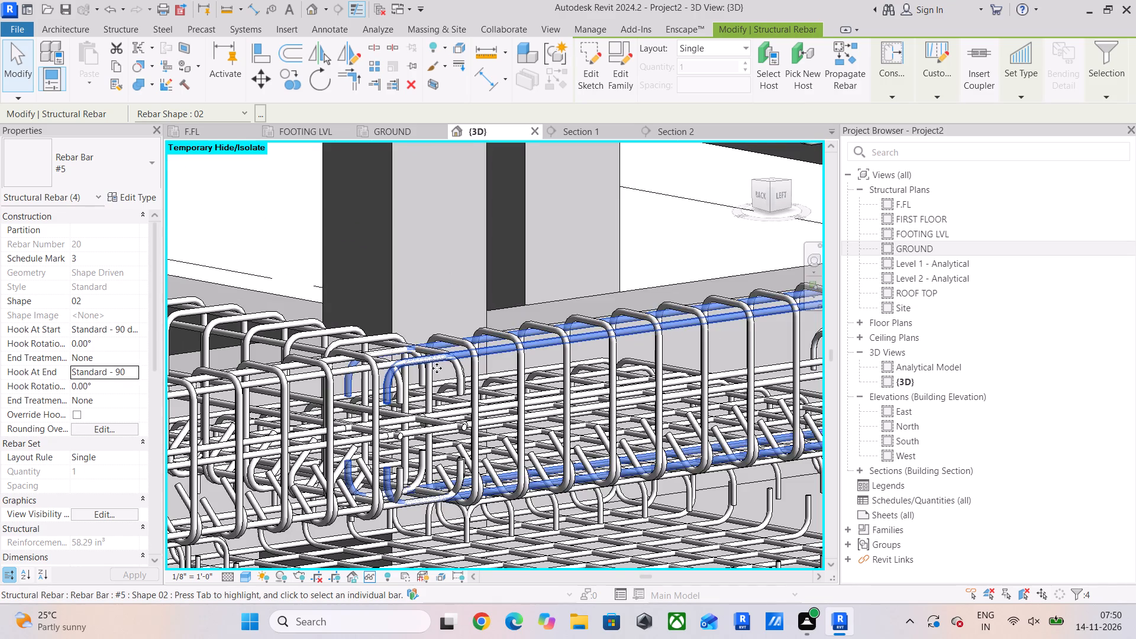
scroll(437, 368, down, 5)
scroll(538, 375, down, 4)
middle_drag(546, 380, 254, 472)
scroll(530, 414, up, 5)
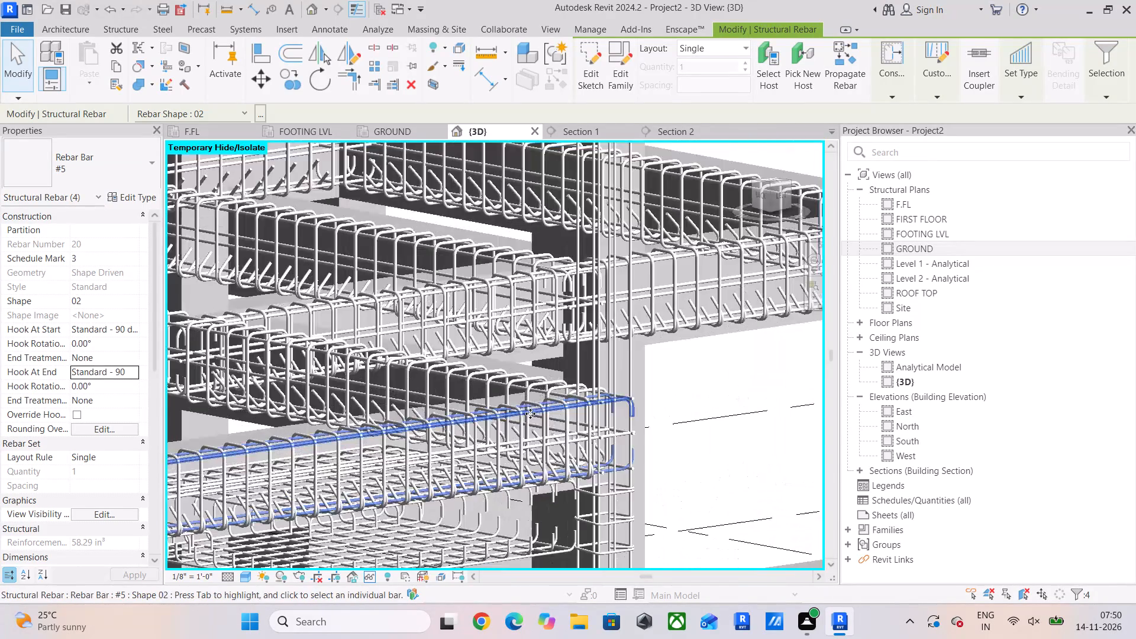
Set both end hooks to Standard - 90 deg. on the four straight top and bottom #5 bars of the ground beam meeting at the corner column.
scroll(579, 393, up, 5)
middle_drag(618, 399, 561, 405)
scroll(592, 432, up, 5)
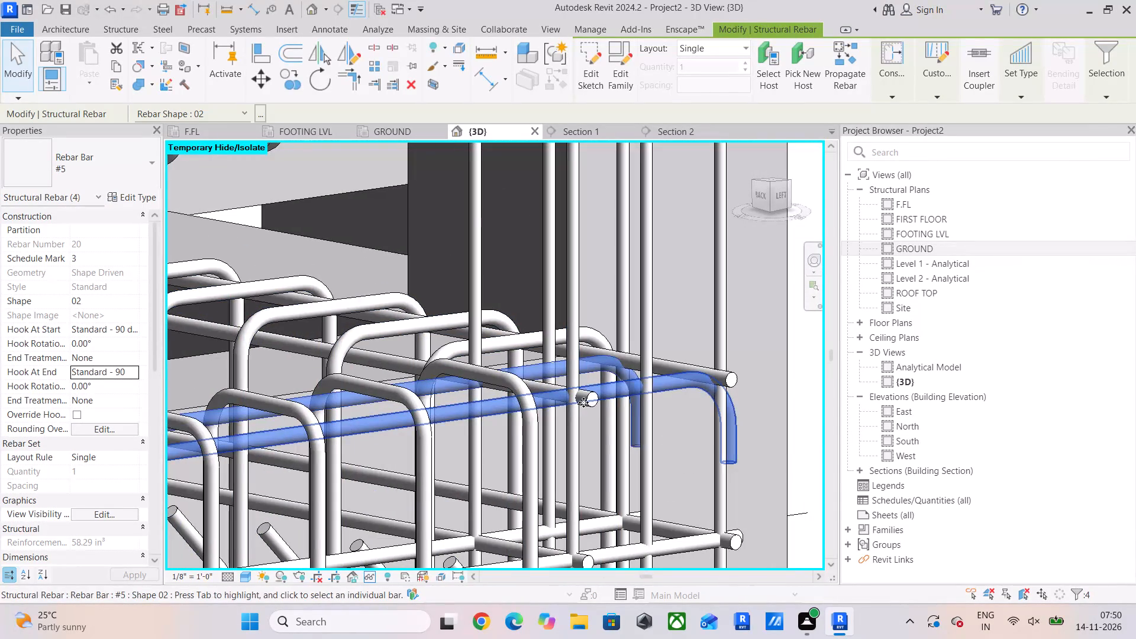
click(588, 402)
click(811, 341)
click(732, 377)
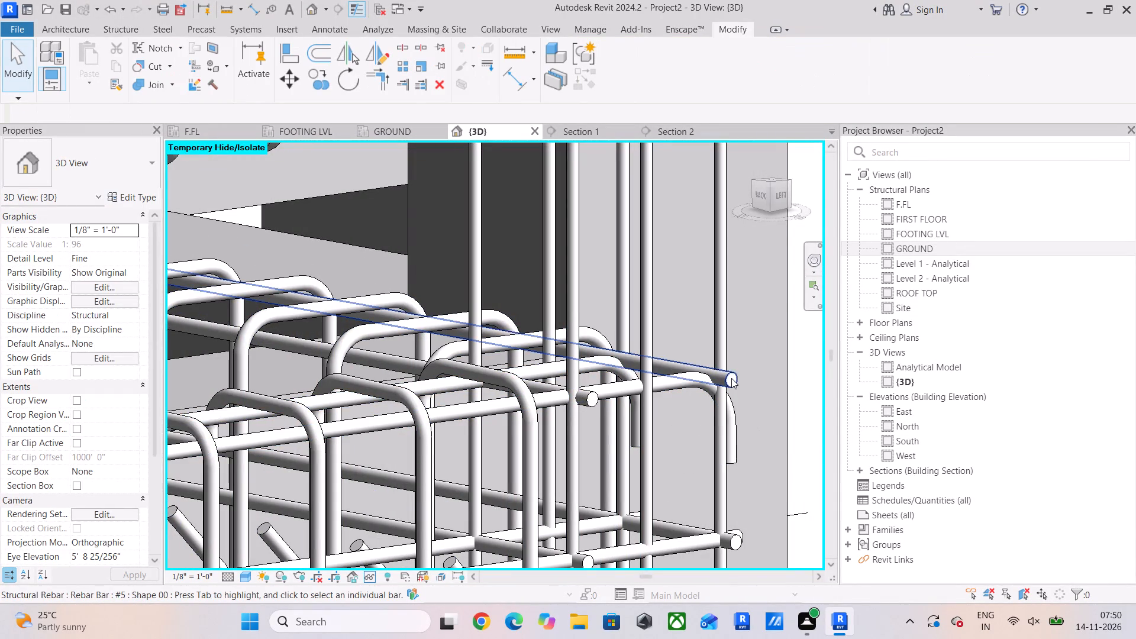
ctrl+click(589, 399)
middle_drag(600, 450, 498, 263)
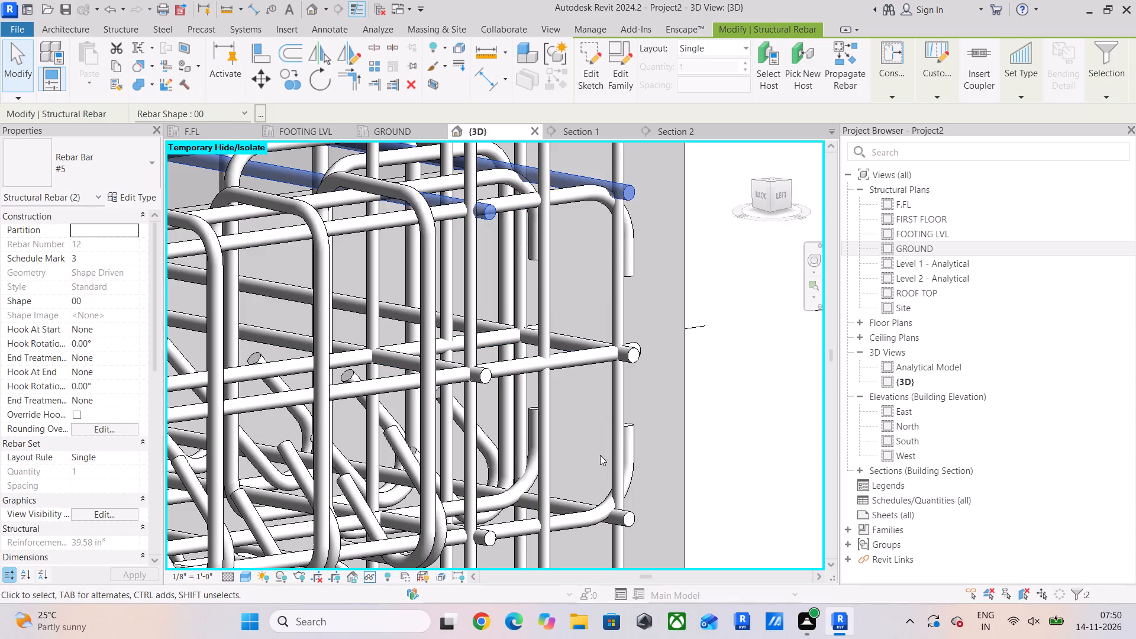
scroll(600, 455, down, 1)
ctrl+click(624, 514)
ctrl+click(505, 526)
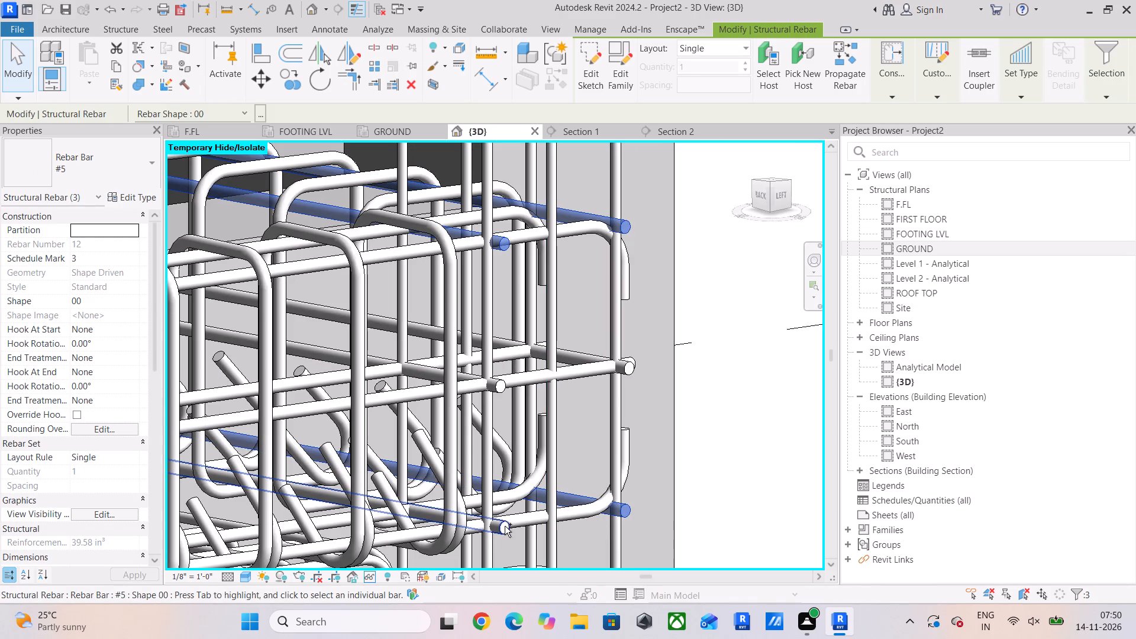
click(124, 330)
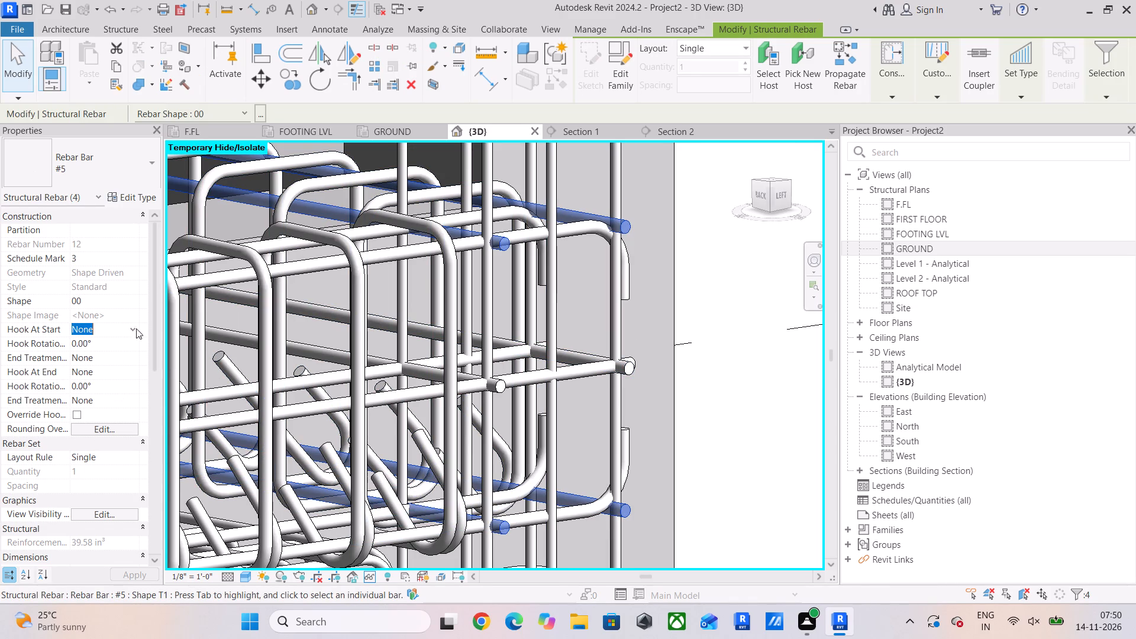
click(130, 328)
click(131, 352)
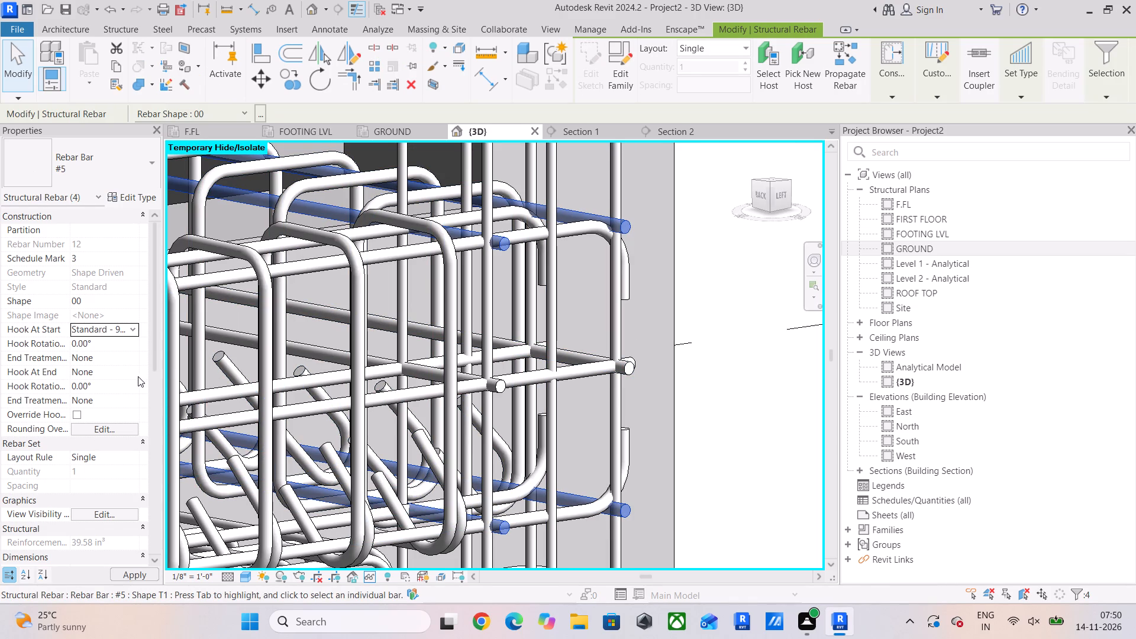
click(131, 372)
click(132, 397)
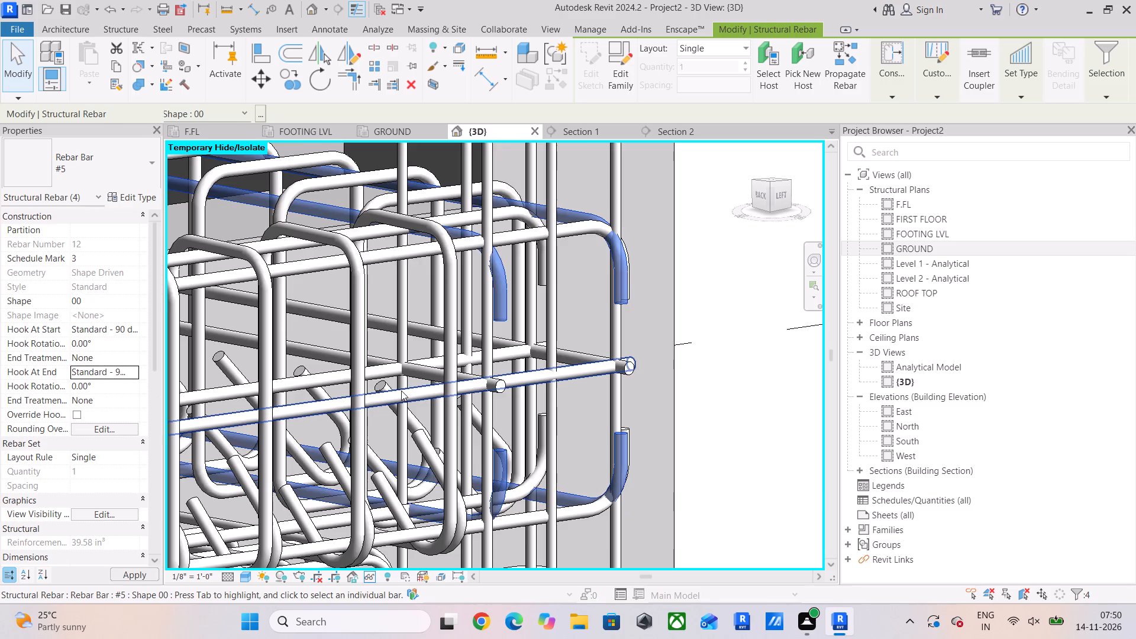
Assign the BEAM COVER <0' - 1"> rebar cover to the short 10" concrete ground beam between the parallel beams.
scroll(401, 390, down, 4)
middle_drag(428, 390, 408, 450)
scroll(415, 440, down, 5)
middle_drag(418, 438, 503, 514)
middle_drag(287, 411, 503, 396)
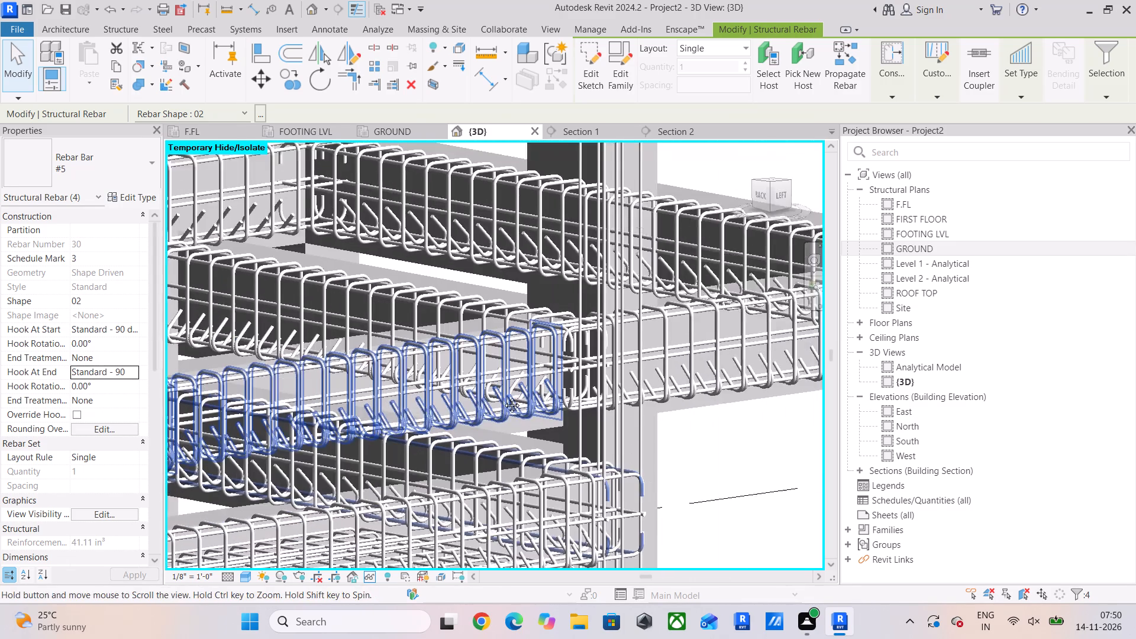
middle_drag(503, 396, 521, 393)
scroll(298, 351, up, 4)
middle_drag(295, 351, 432, 322)
scroll(312, 370, up, 4)
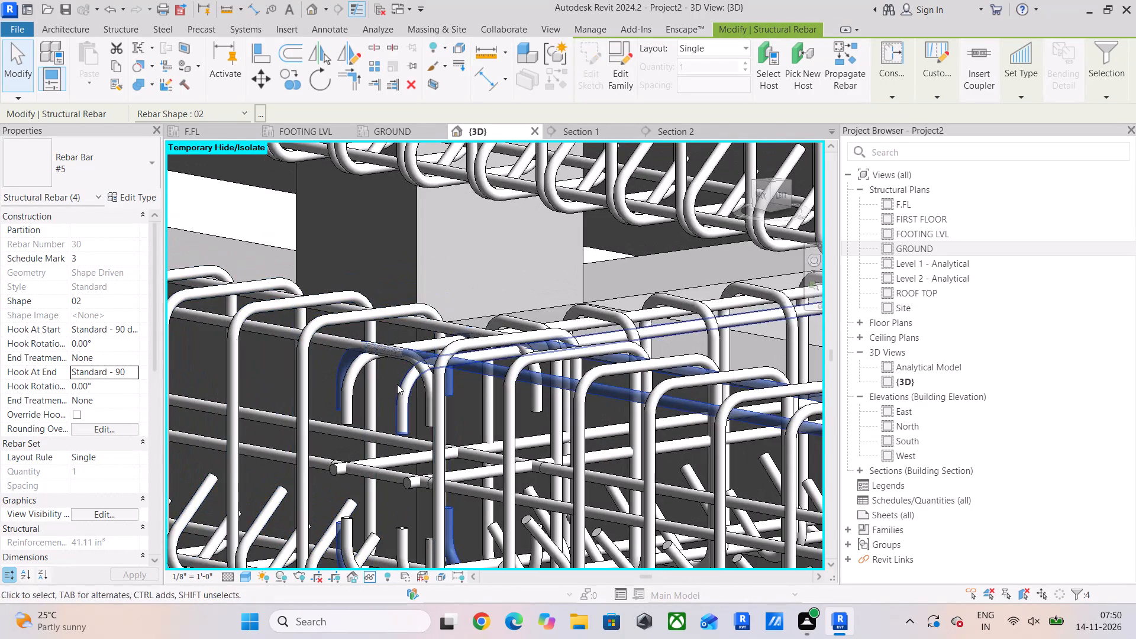
scroll(428, 385, down, 3)
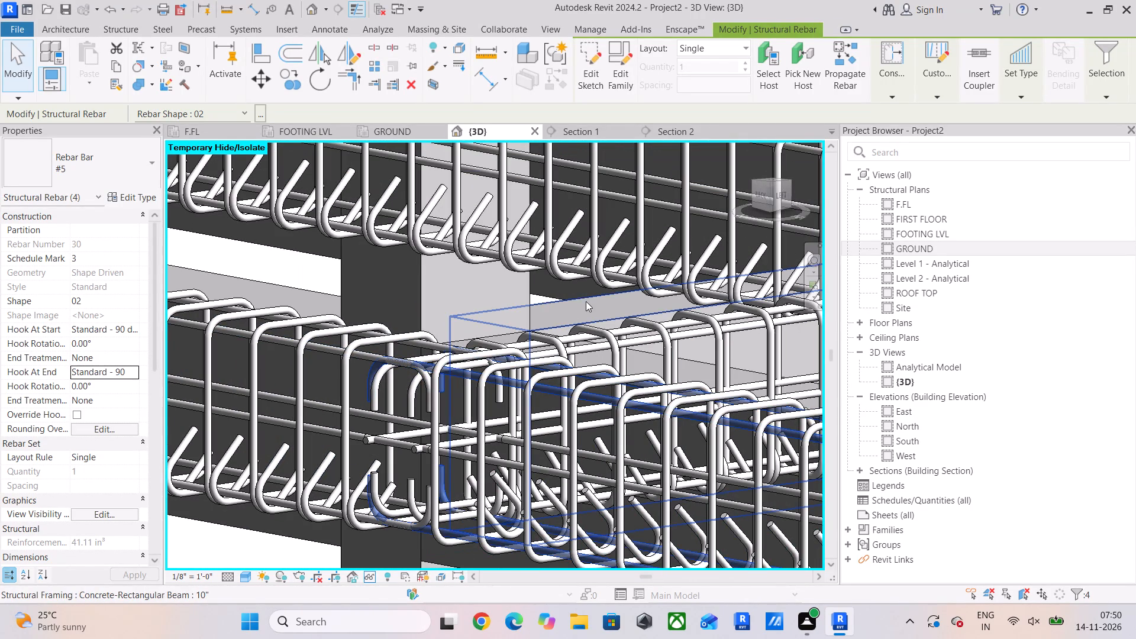
click(579, 301)
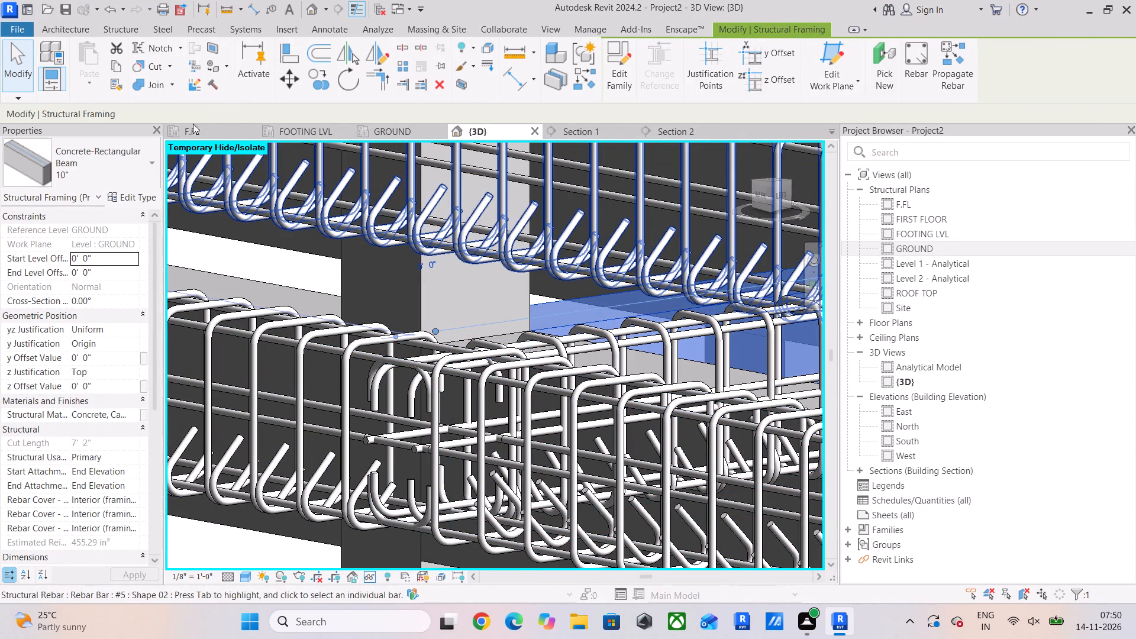
click(133, 28)
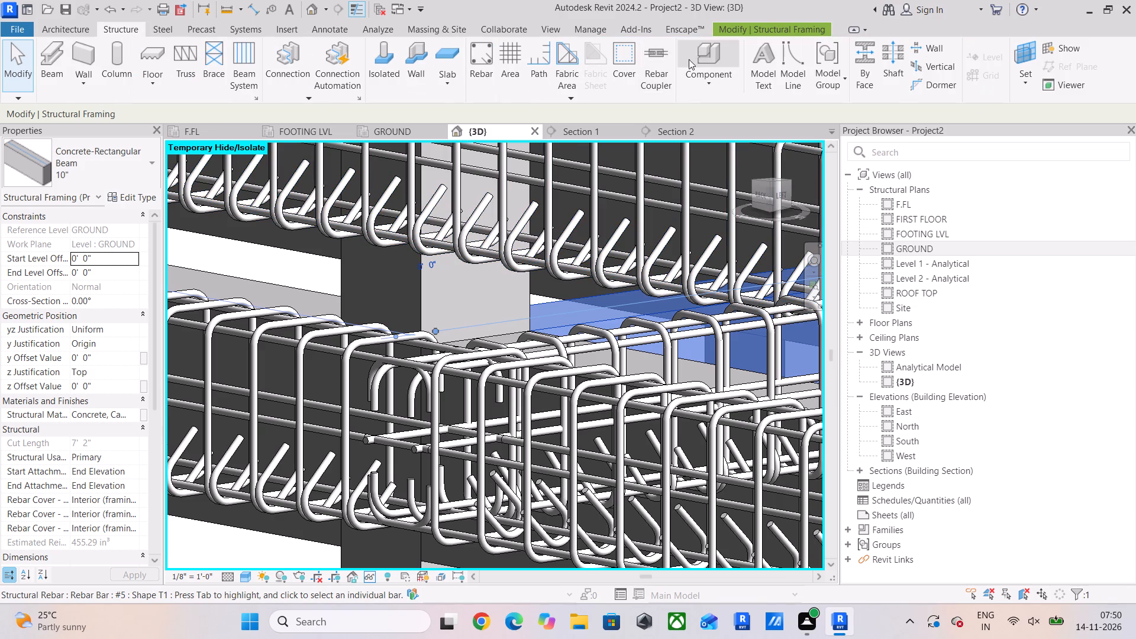
click(625, 60)
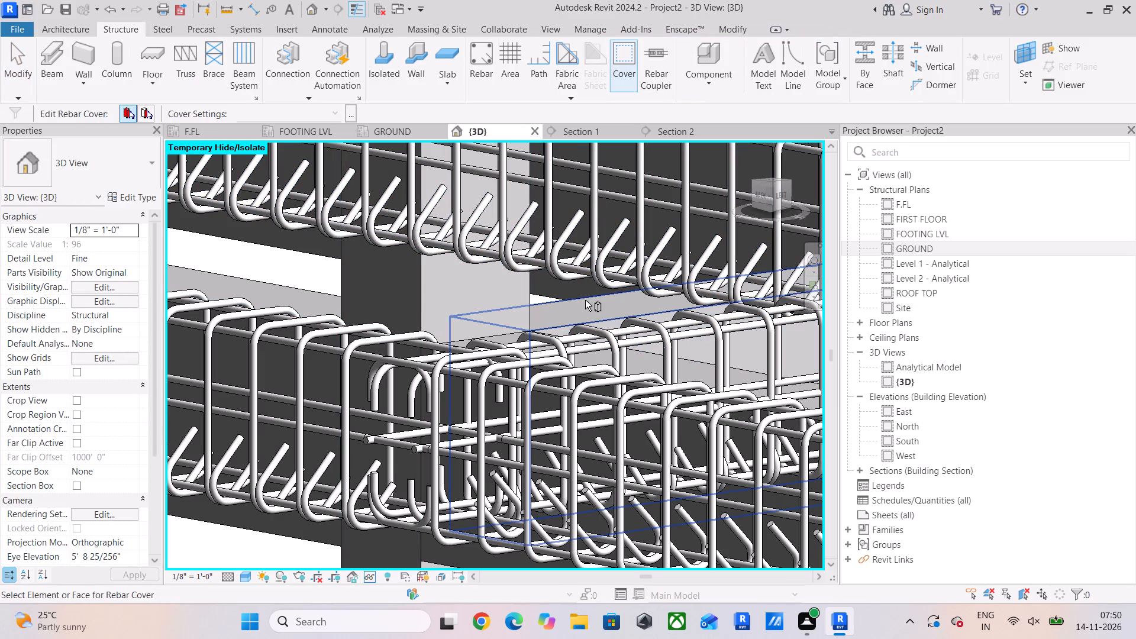
click(585, 300)
click(332, 112)
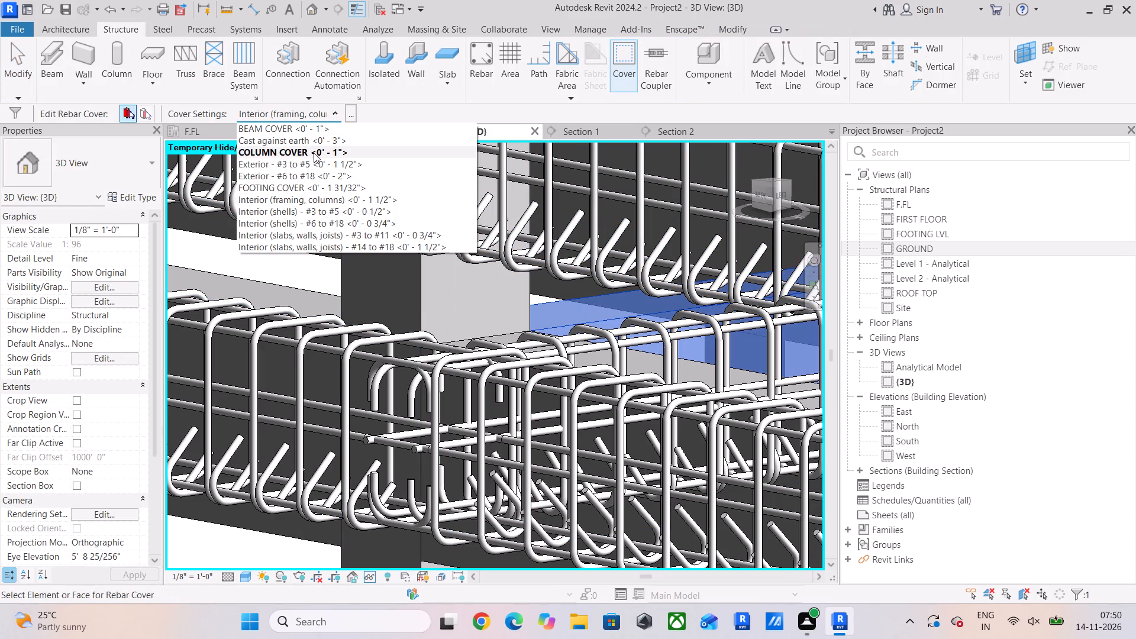
click(312, 128)
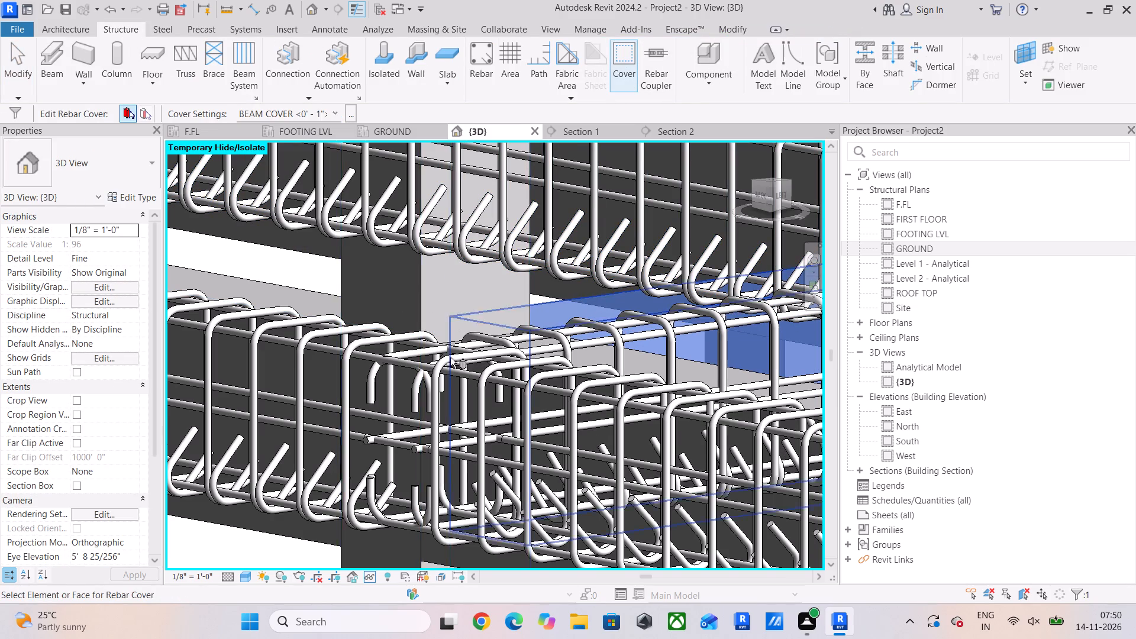
middle_drag(456, 379, 271, 285)
scroll(413, 328, down, 8)
middle_drag(537, 321, 423, 394)
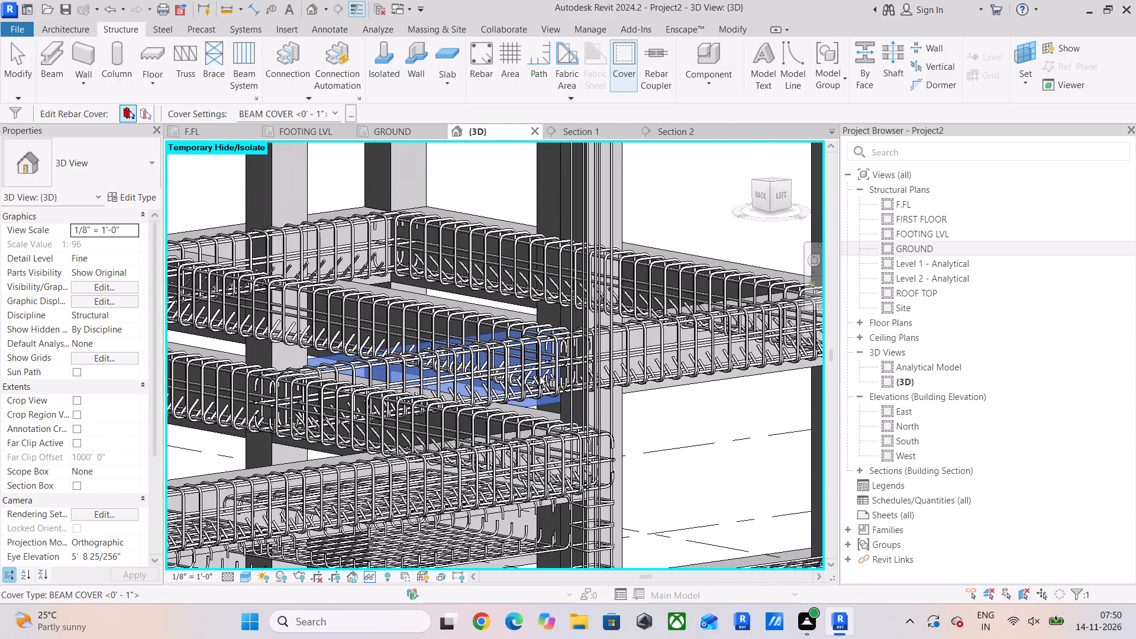
click(692, 406)
Examine the ground beam junctions around the frame for bar end hooks and cover consistent with the neighbouring beams.
scroll(590, 317, up, 4)
scroll(524, 338, up, 5)
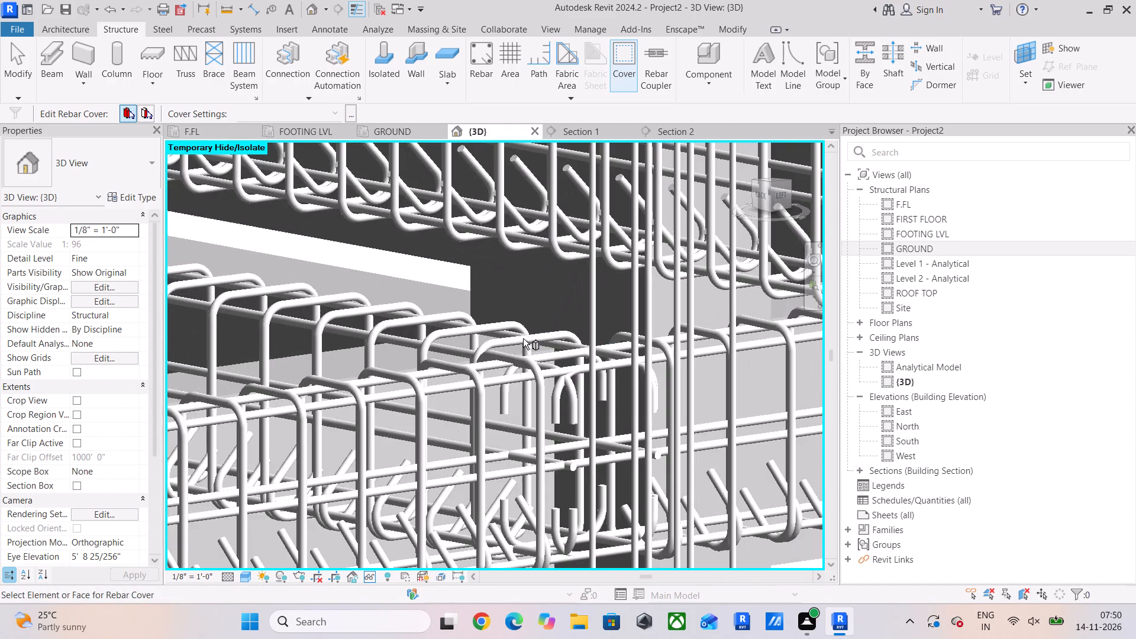
middle_drag(601, 359, 578, 372)
scroll(608, 382, down, 5)
middle_drag(624, 375, 312, 448)
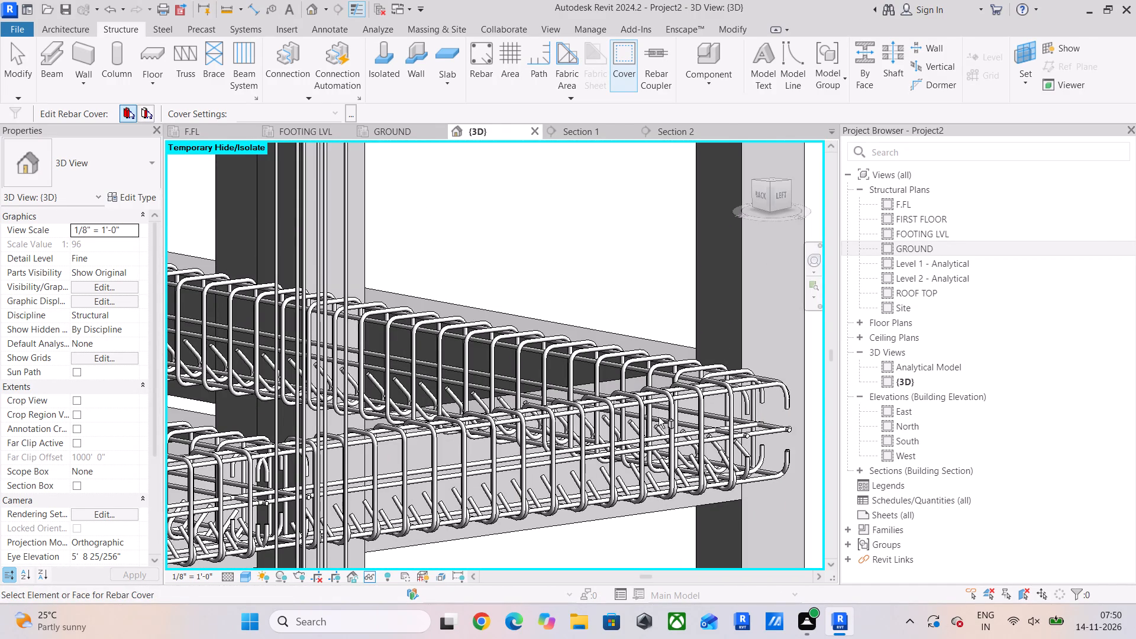
scroll(622, 389, down, 3)
middle_drag(408, 379, 816, 519)
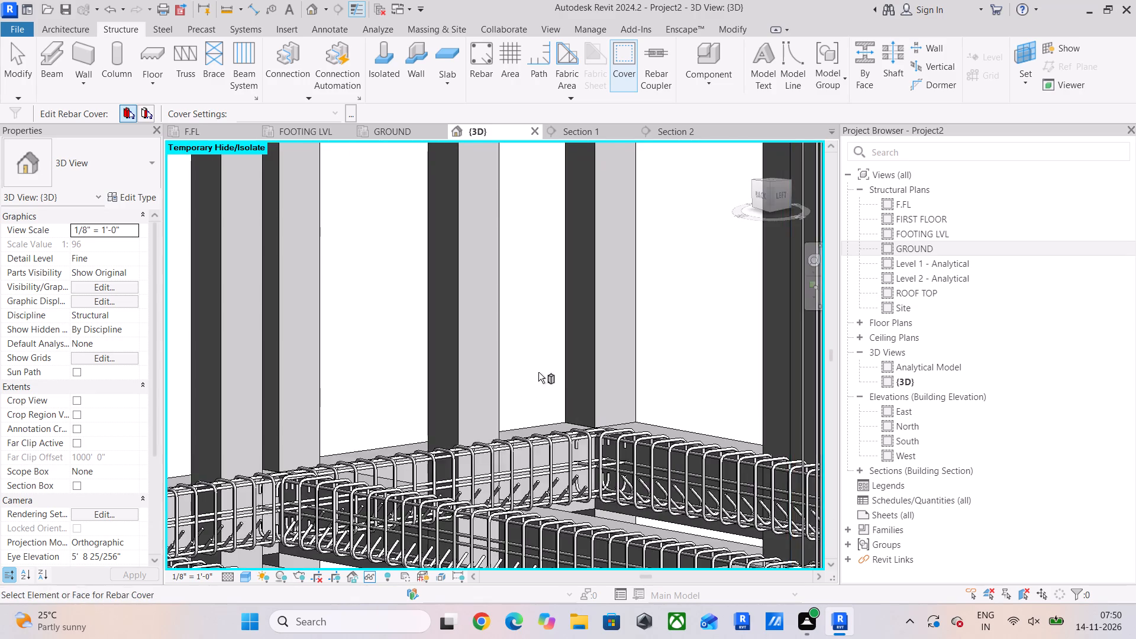
scroll(538, 372, up, 4)
scroll(692, 463, up, 1)
middle_drag(692, 463, 614, 323)
scroll(536, 414, down, 3)
middle_drag(536, 414, 590, 417)
scroll(631, 340, up, 3)
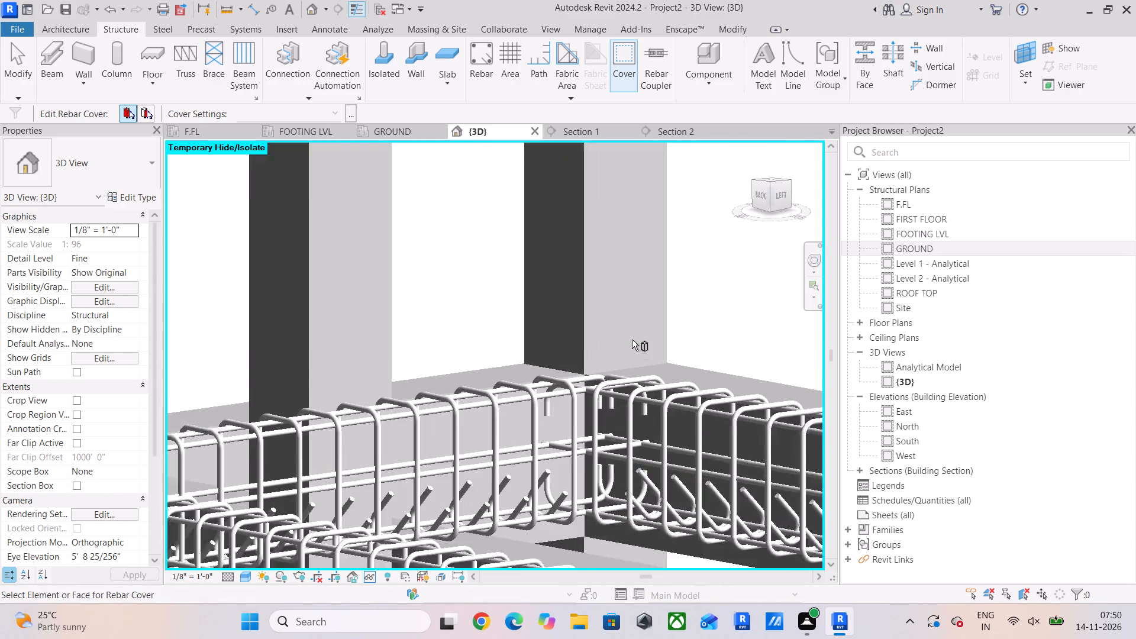
scroll(632, 340, up, 1)
scroll(556, 396, down, 4)
scroll(556, 401, up, 10)
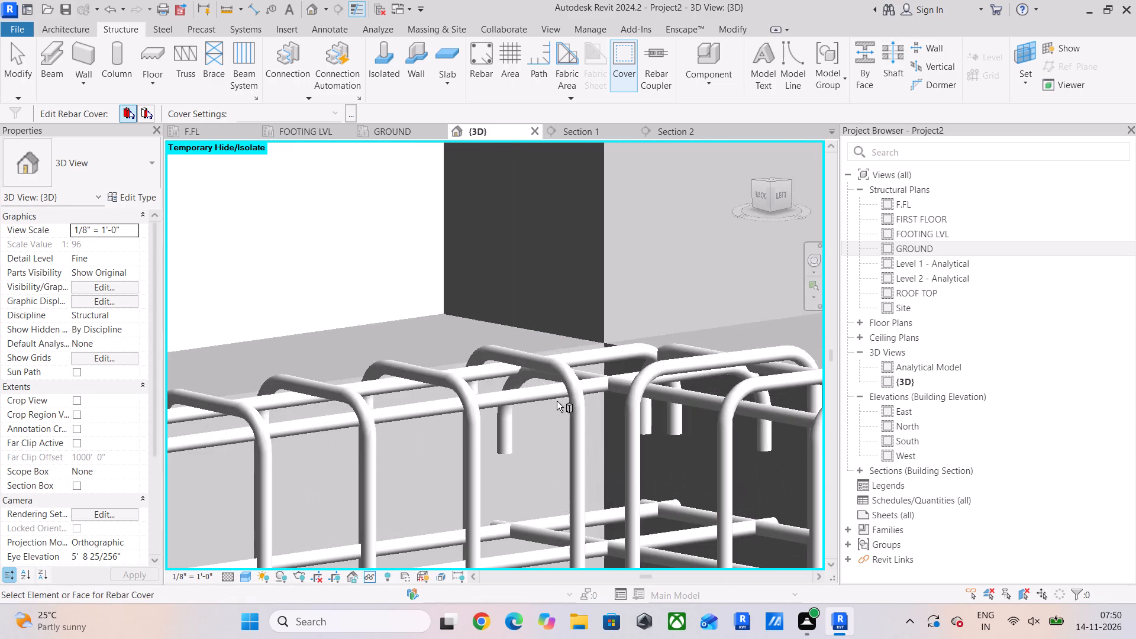
scroll(570, 410, down, 10)
middle_drag(572, 417, 746, 406)
scroll(524, 438, down, 2)
middle_drag(528, 438, 658, 388)
scroll(435, 417, up, 3)
middle_drag(435, 417, 624, 375)
middle_drag(706, 362, 636, 405)
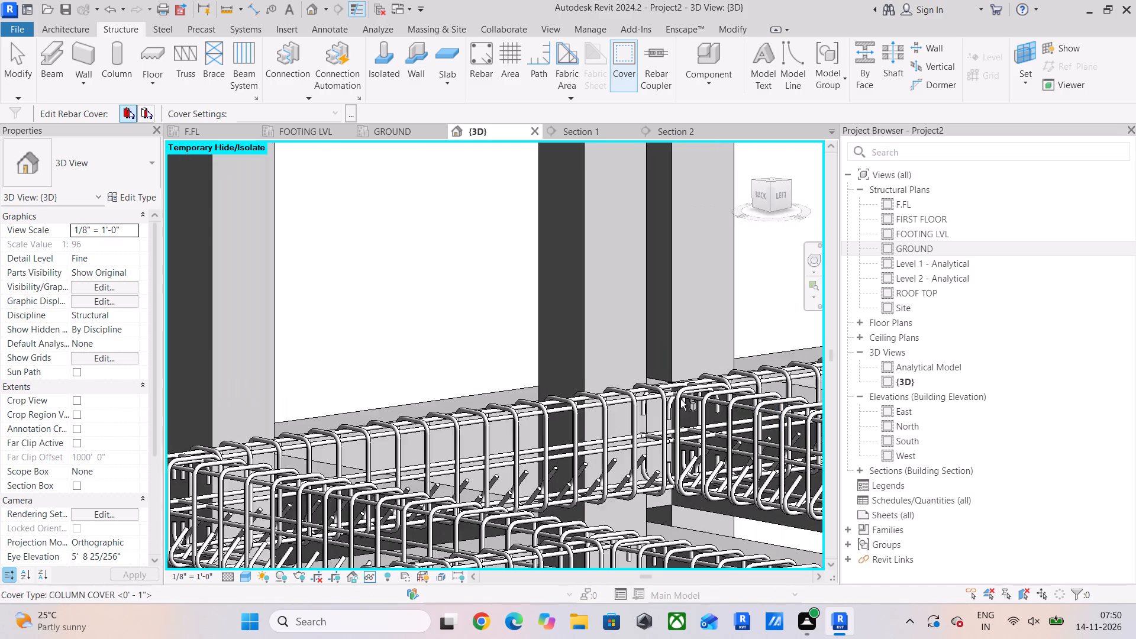
Check the rebar cover setting of the outer ground beams along the frame's far side.
scroll(702, 386, up, 6)
scroll(706, 386, down, 6)
scroll(684, 392, up, 5)
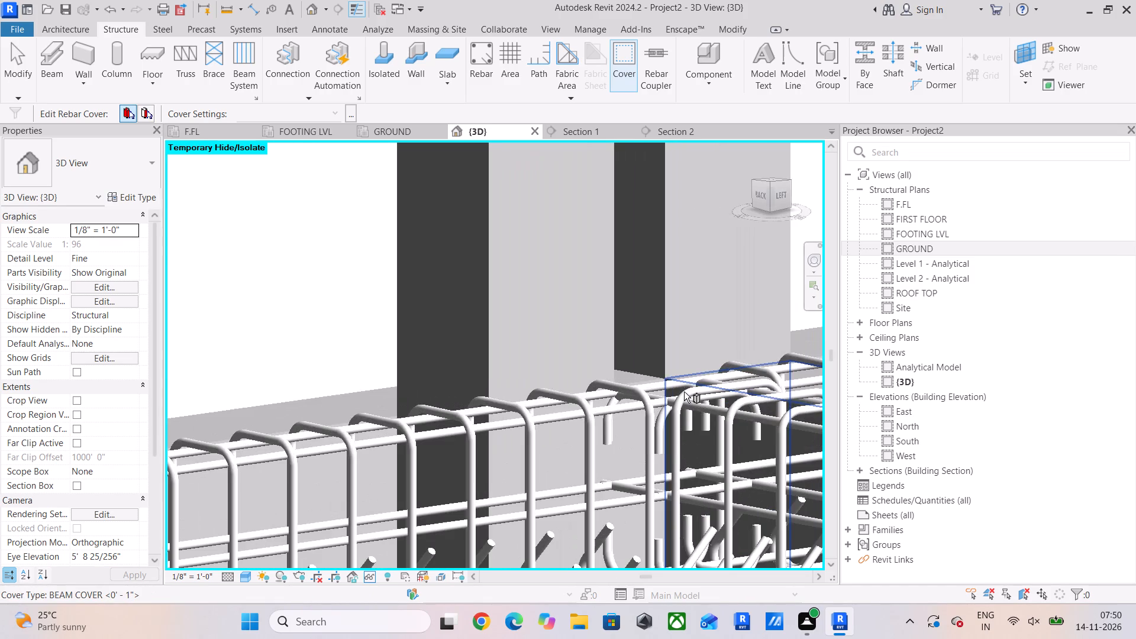
click(312, 400)
middle_drag(617, 318, 309, 425)
click(634, 412)
scroll(591, 382, down, 6)
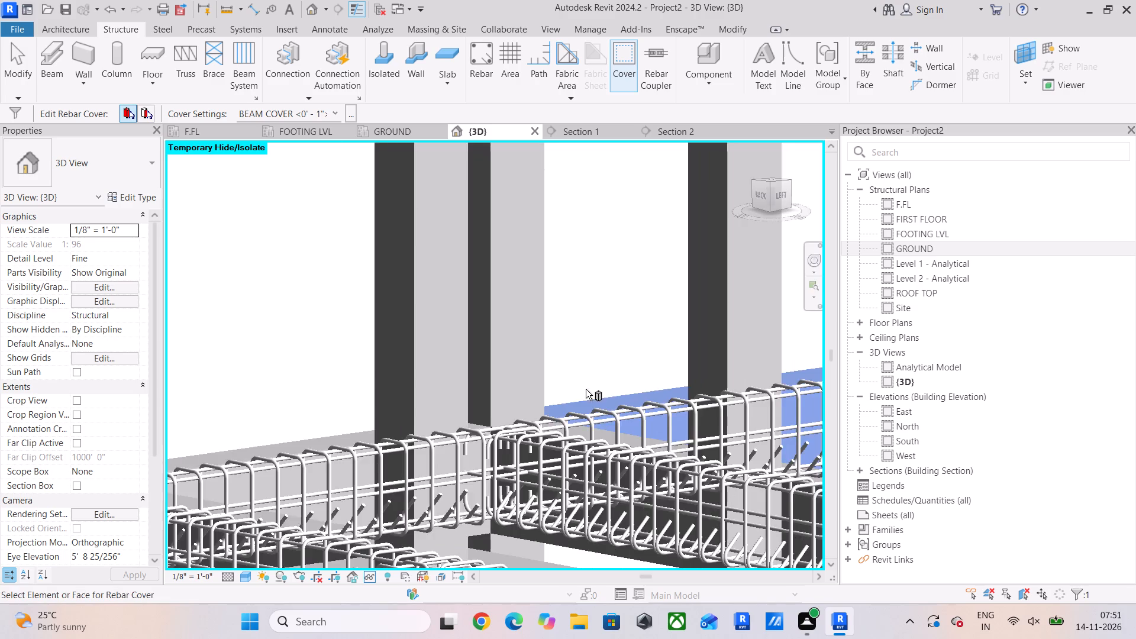
scroll(586, 389, down, 5)
middle_drag(578, 399, 816, 401)
scroll(466, 460, up, 4)
scroll(407, 437, up, 1)
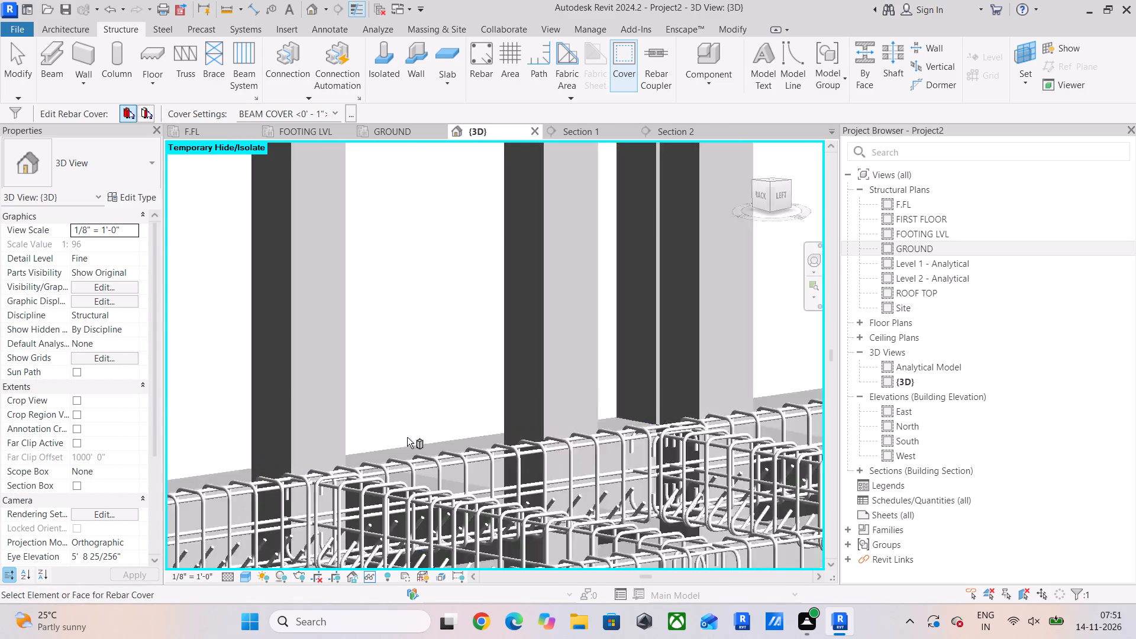
scroll(407, 437, up, 3)
click(405, 444)
click(404, 449)
scroll(408, 443, down, 6)
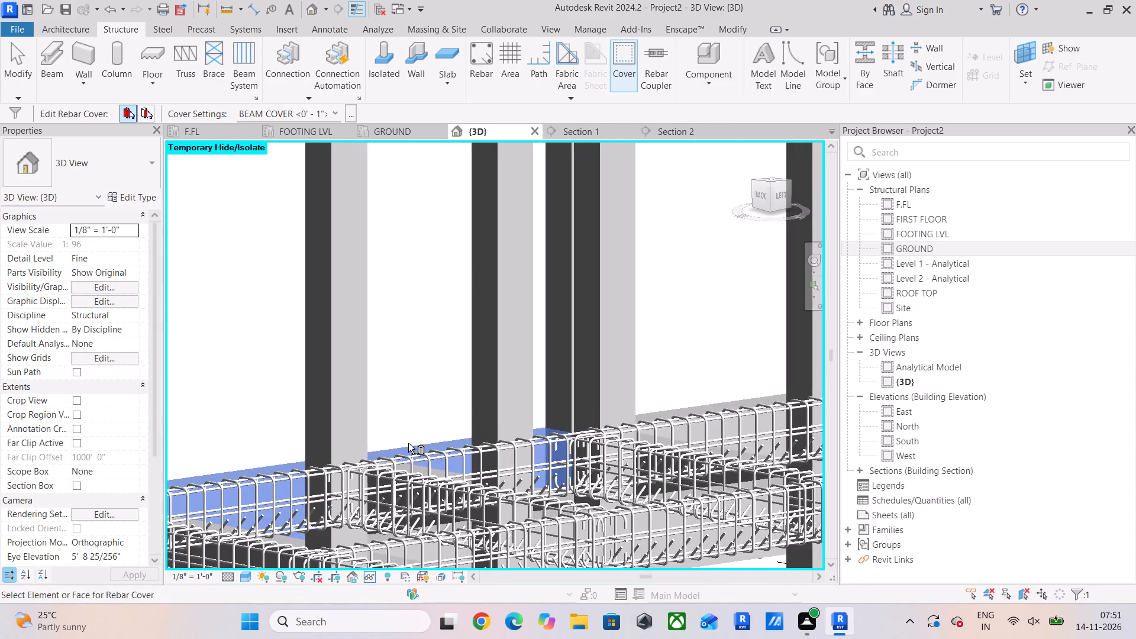
click(204, 386)
Review the whole reinforced ground beam frame and footings from several sides, and end rebar cover editing.
scroll(199, 393, down, 6)
middle_drag(319, 441, 330, 444)
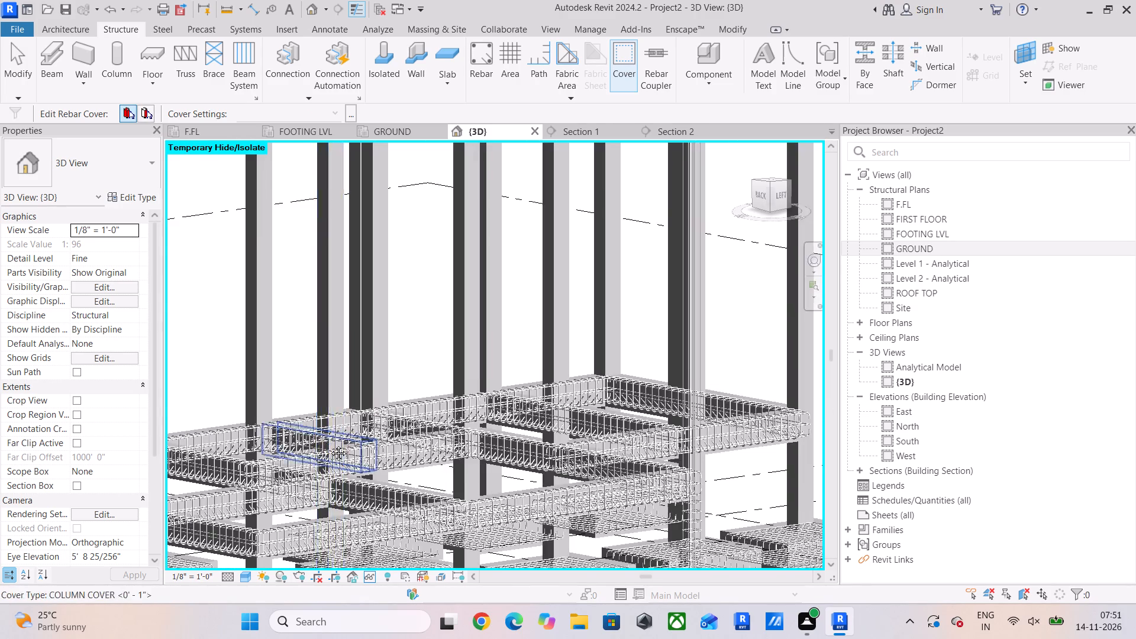
middle_drag(330, 444, 651, 451)
scroll(654, 453, down, 5)
middle_drag(402, 472, 343, 472)
middle_drag(653, 456, 488, 492)
scroll(655, 484, up, 3)
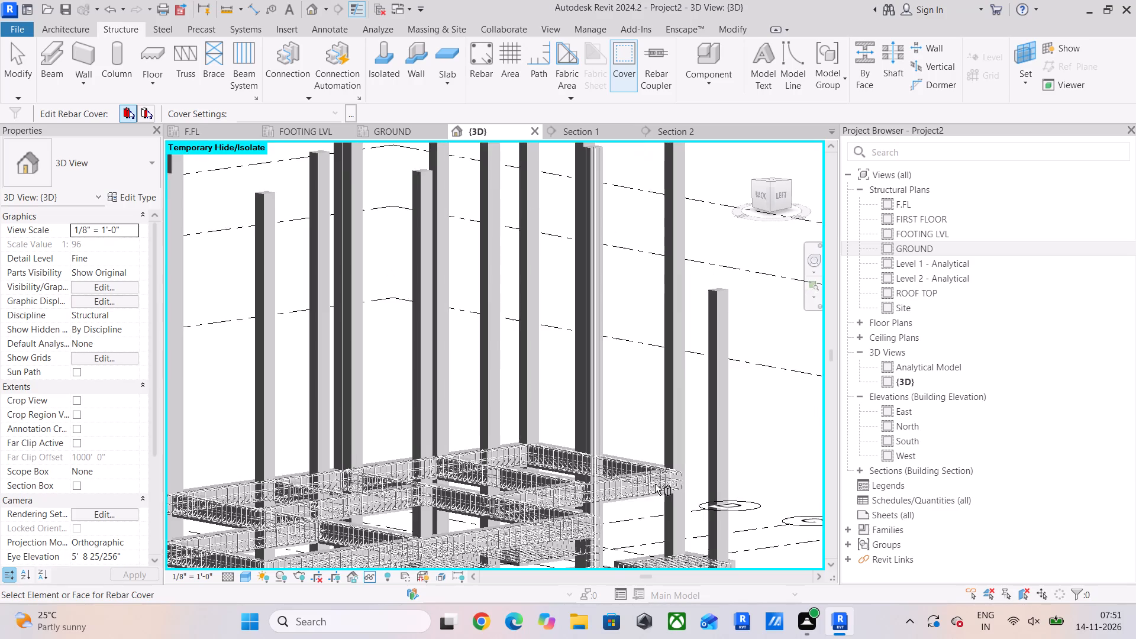
middle_drag(638, 491, 606, 335)
scroll(715, 327, down, 3)
shift+middle_drag(718, 334, 651, 362)
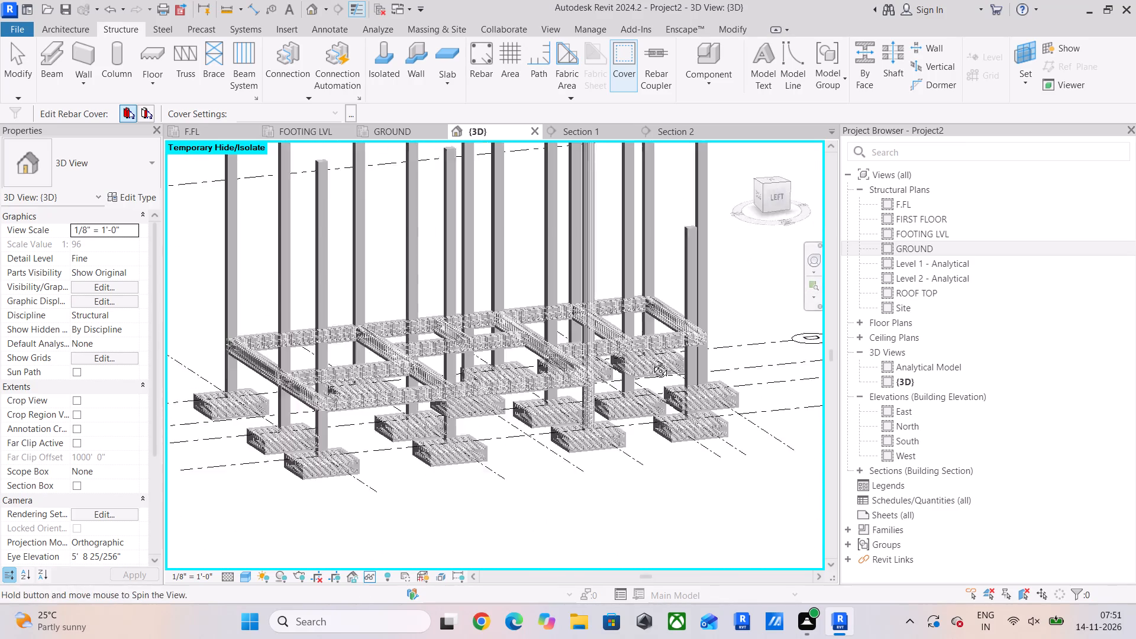
shift+middle_drag(651, 362, 377, 322)
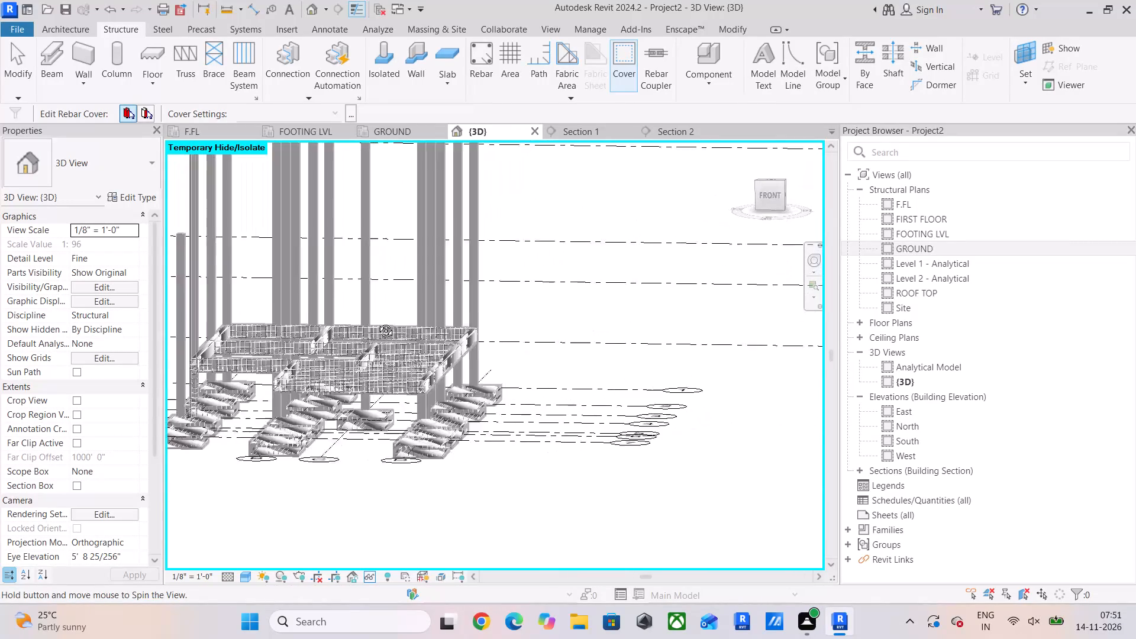
shift+middle_drag(377, 322, 673, 315)
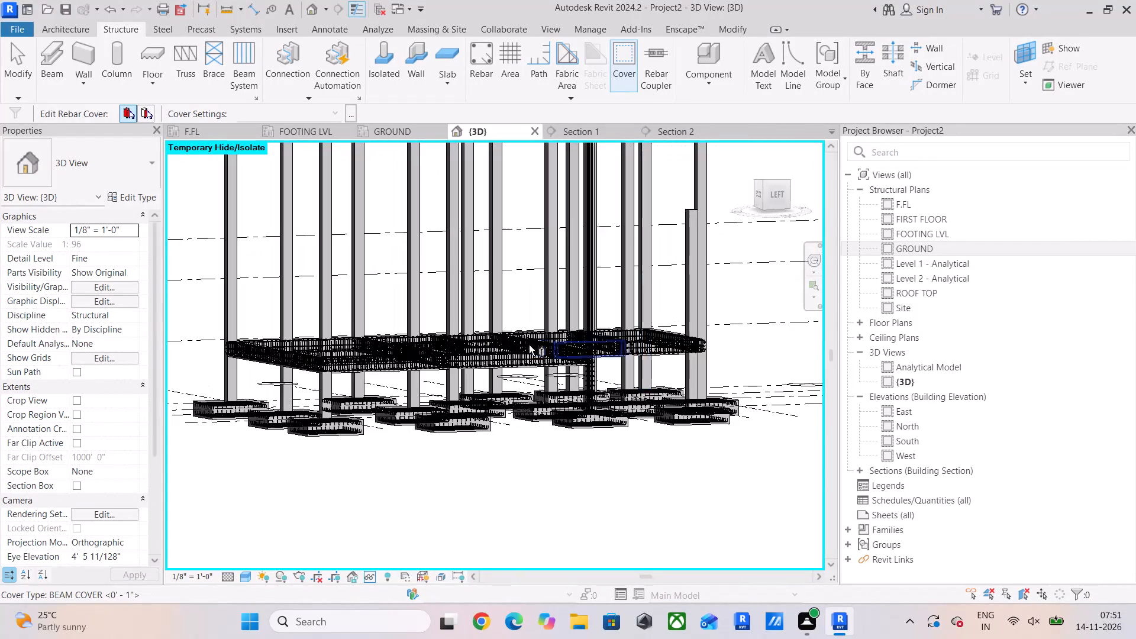
scroll(288, 347, up, 5)
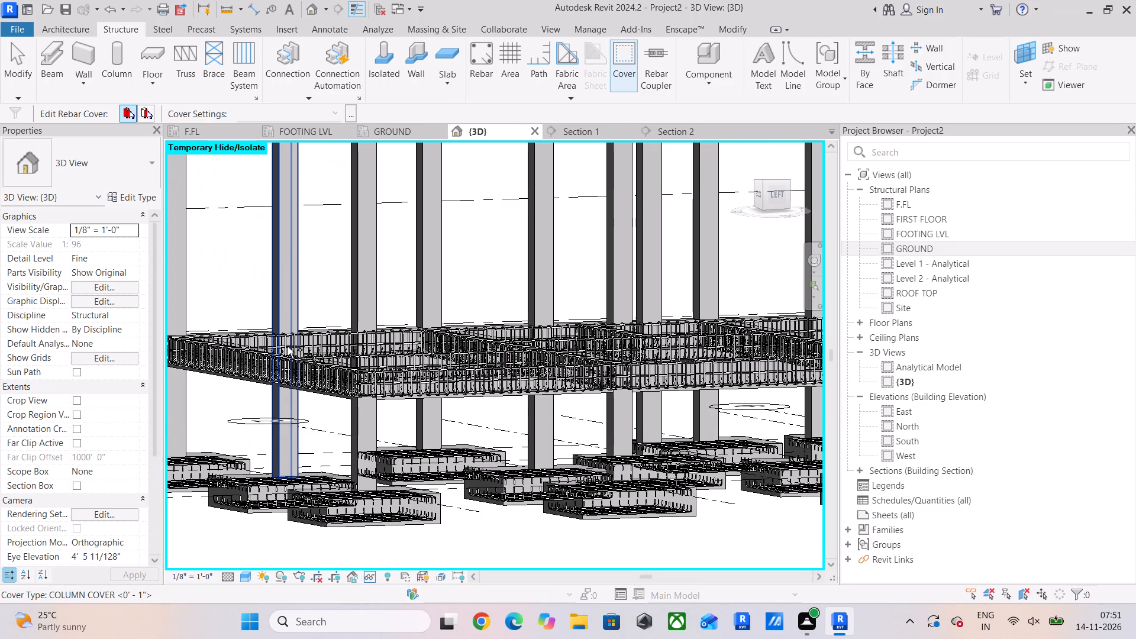
click(330, 254)
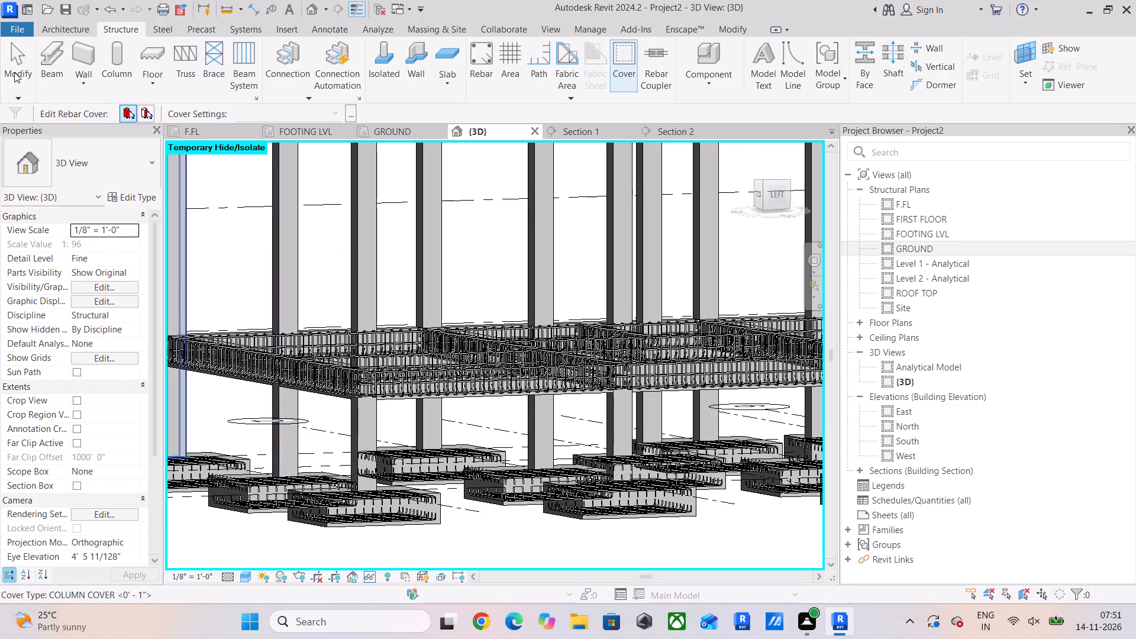
click(14, 72)
scroll(491, 420, up, 1)
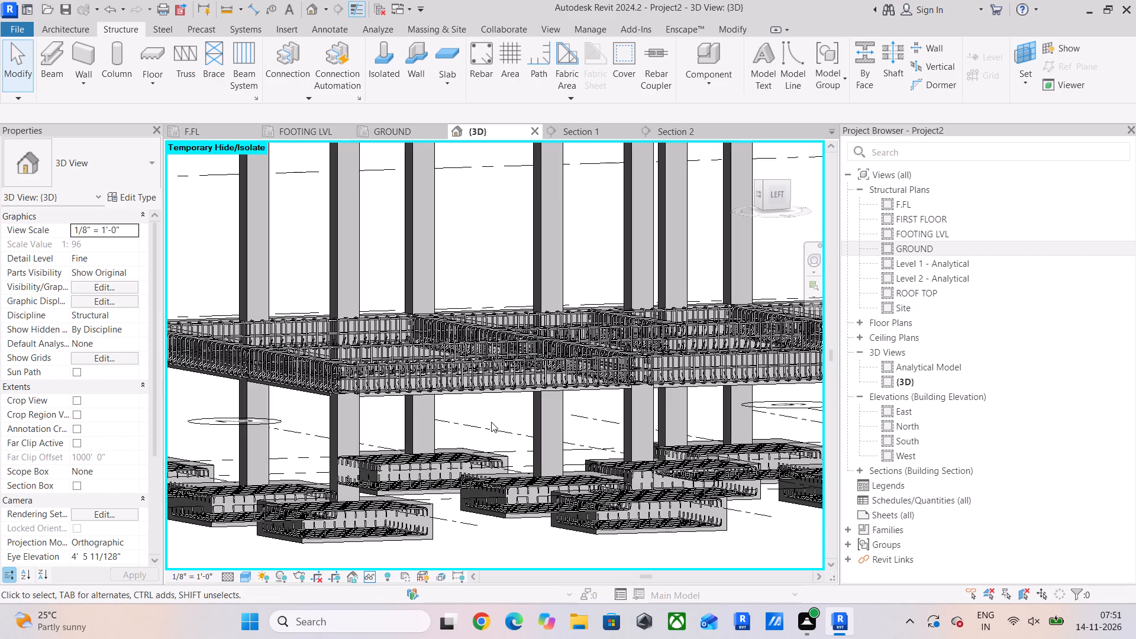
scroll(502, 437, down, 4)
middle_drag(531, 466, 543, 491)
scroll(453, 449, up, 5)
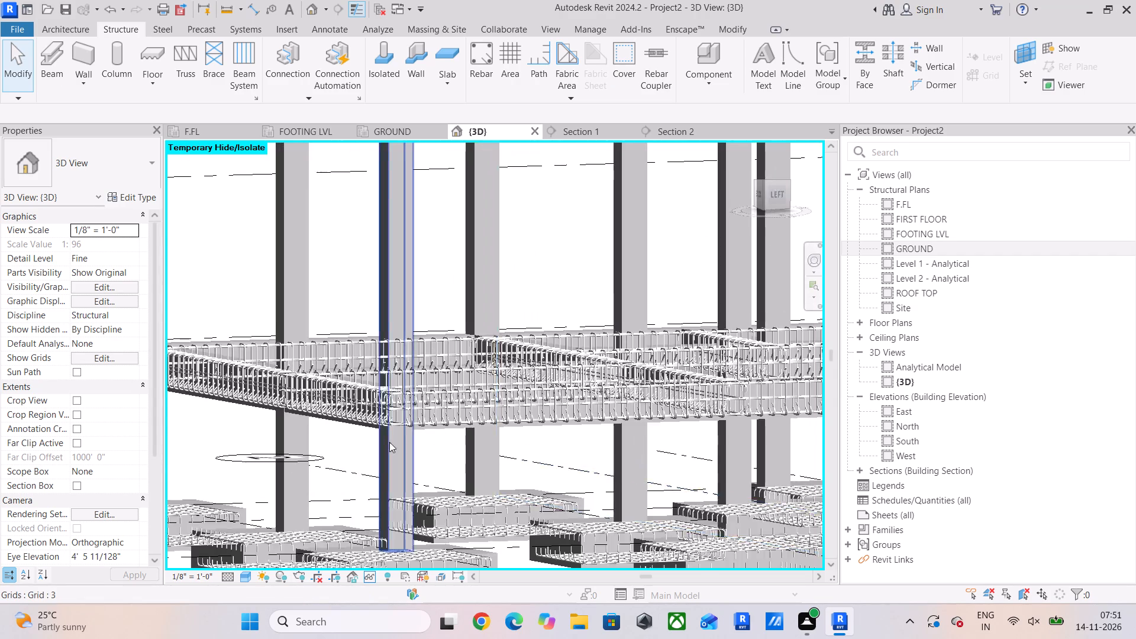
Copy all the reinforced concrete ground beams of both types and paste them aligned to the F.FL level.
scroll(359, 433, up, 5)
click(377, 425)
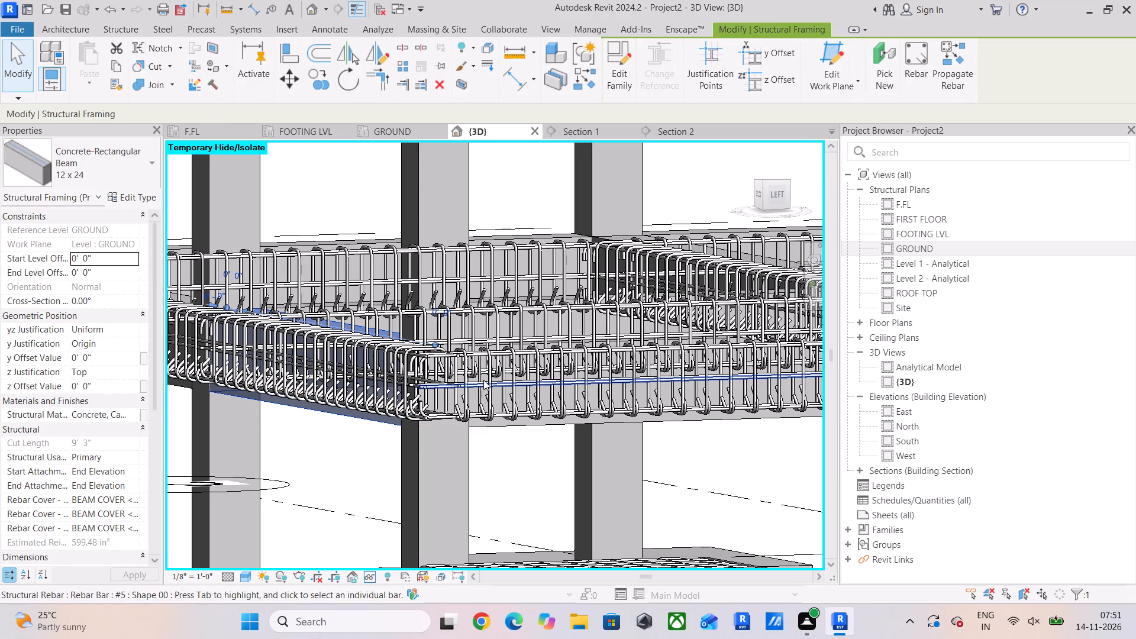
text(SA)
scroll(580, 393, down, 4)
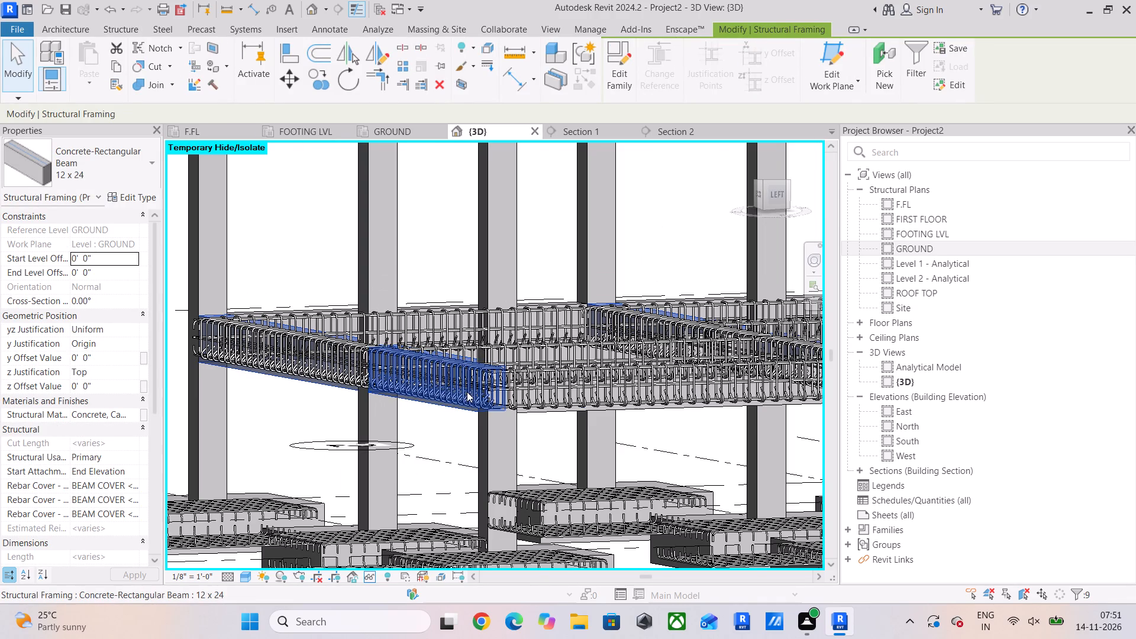
scroll(630, 412, up, 4)
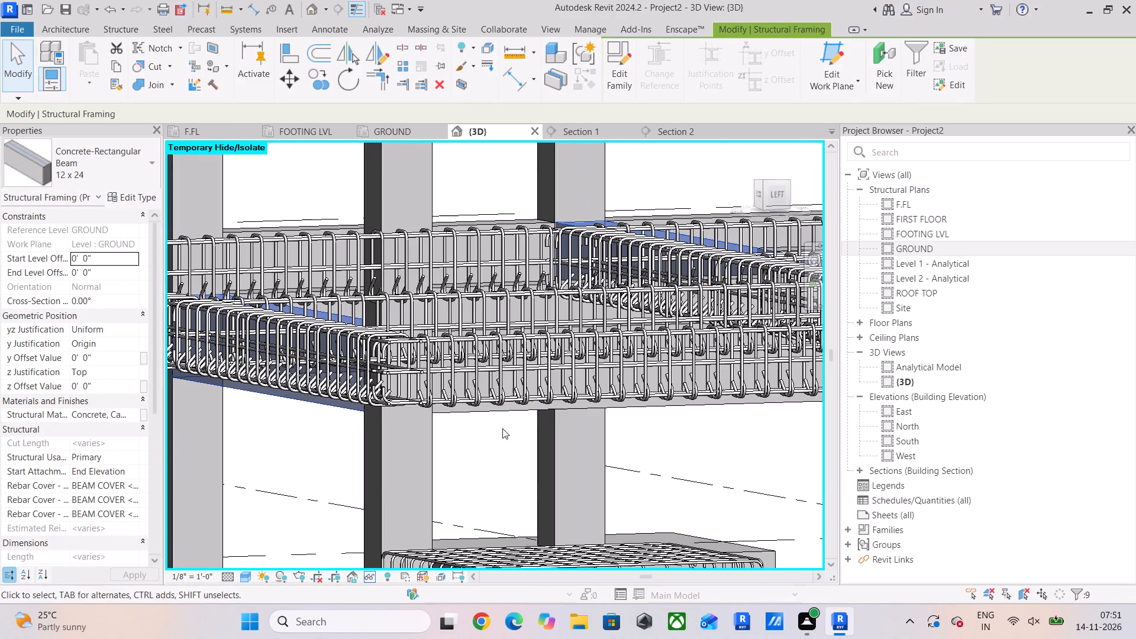
ctrl+click(486, 413)
text(SA)
scroll(596, 379, down, 5)
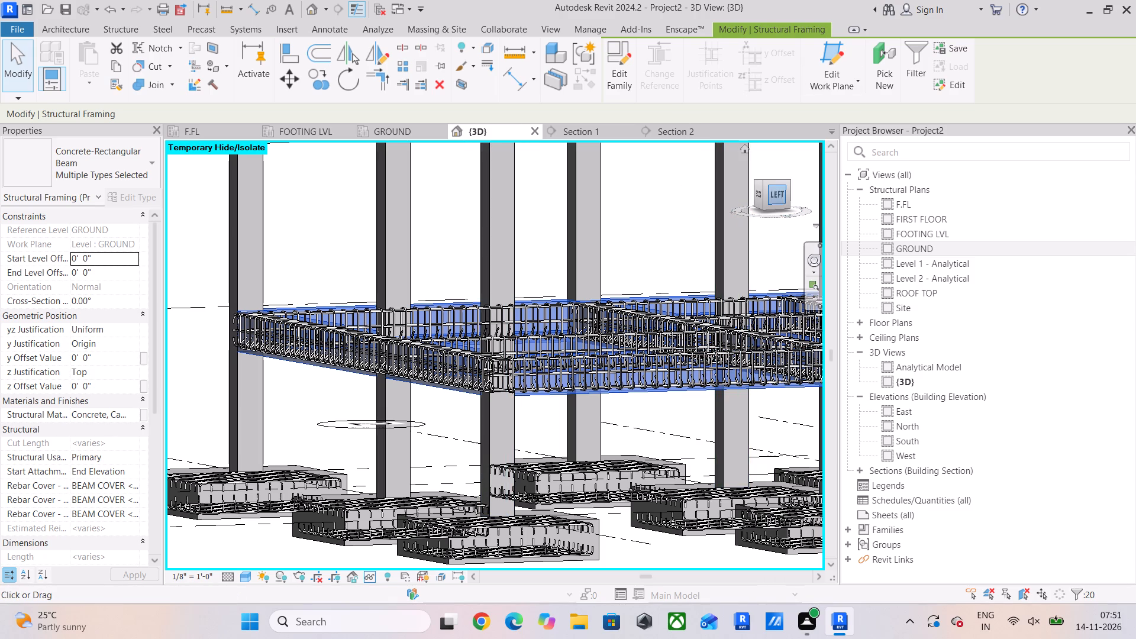
click(761, 194)
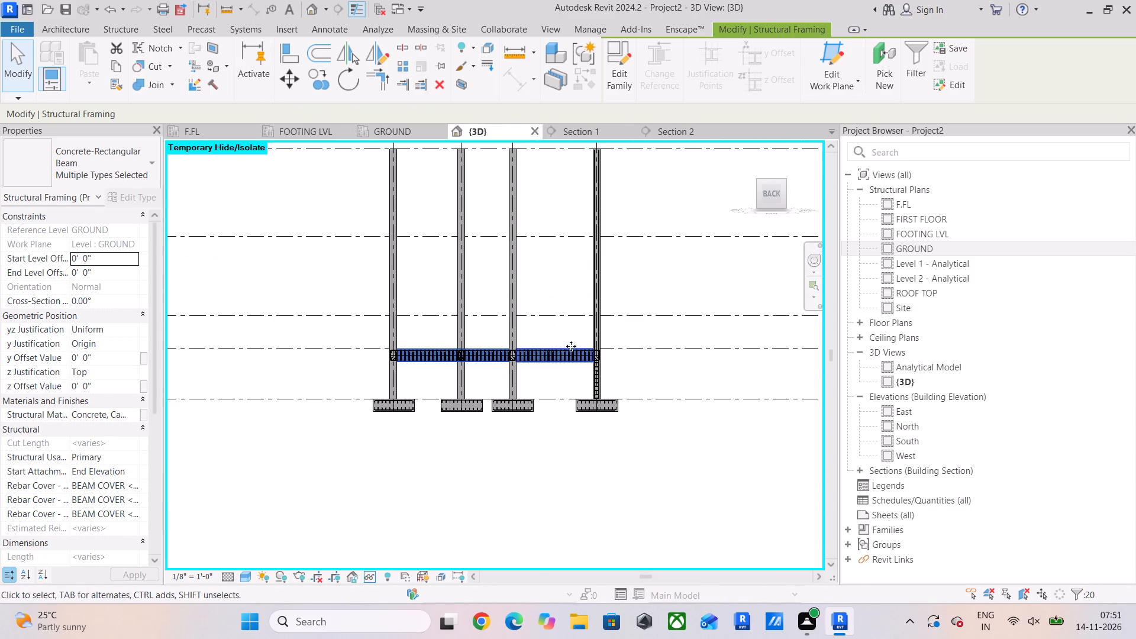
scroll(571, 346, down, 3)
middle_drag(605, 341, 279, 395)
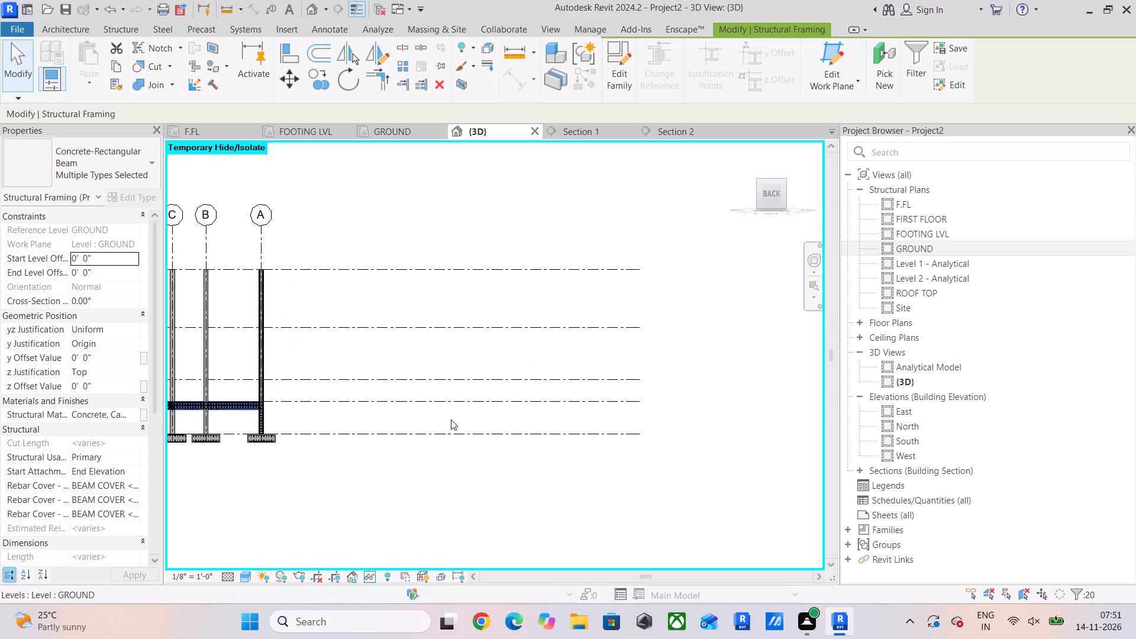
middle_drag(340, 411, 540, 422)
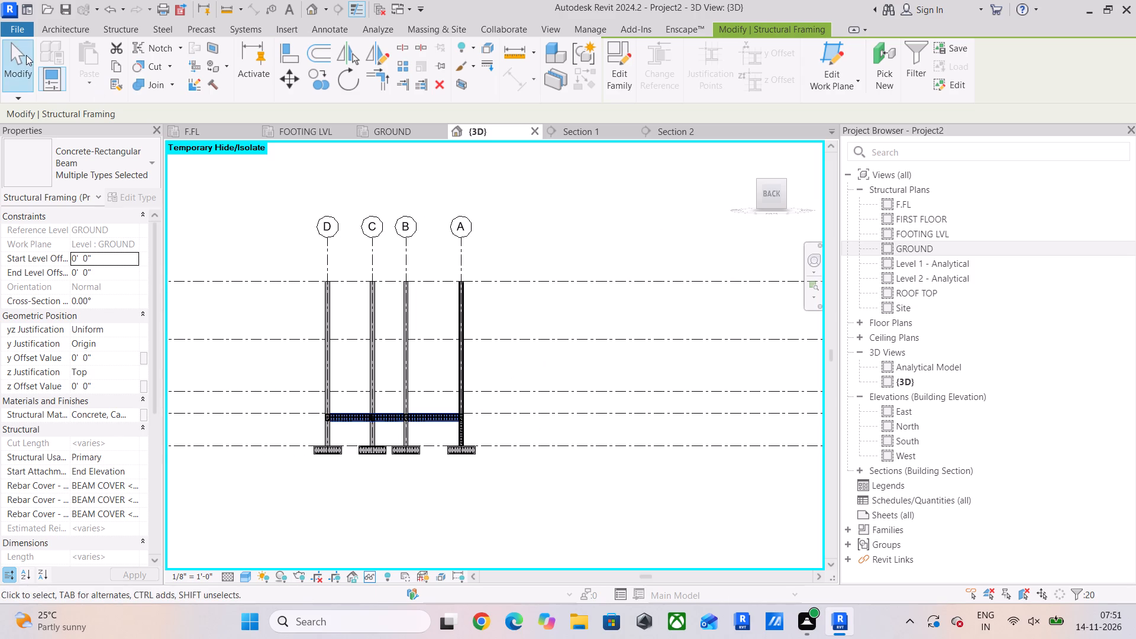
triple_click(108, 63)
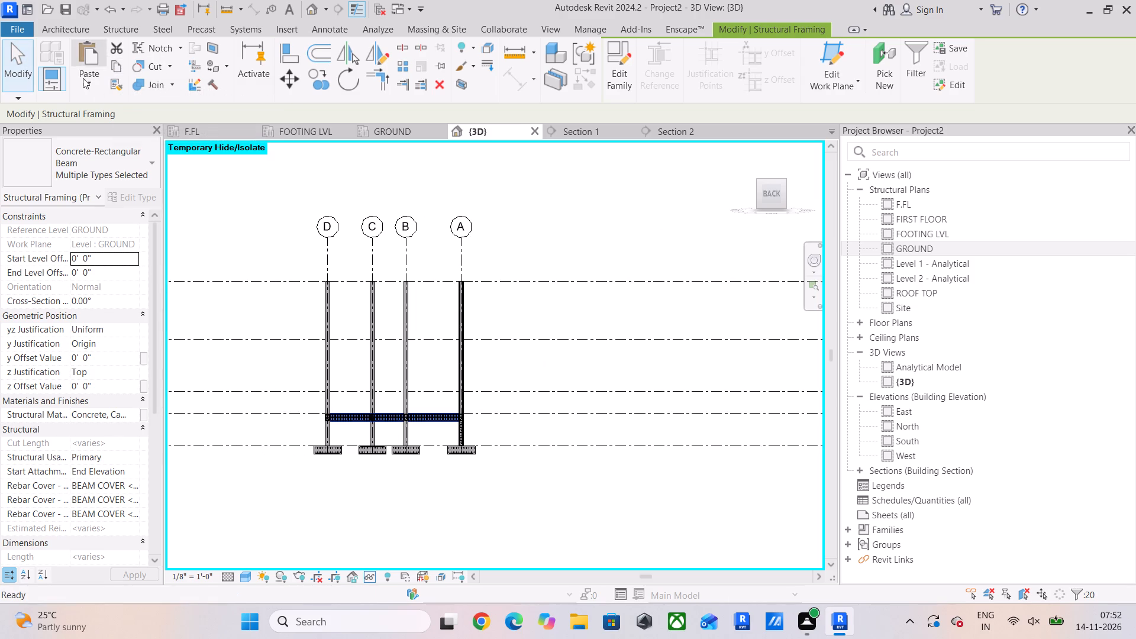
click(83, 78)
click(128, 144)
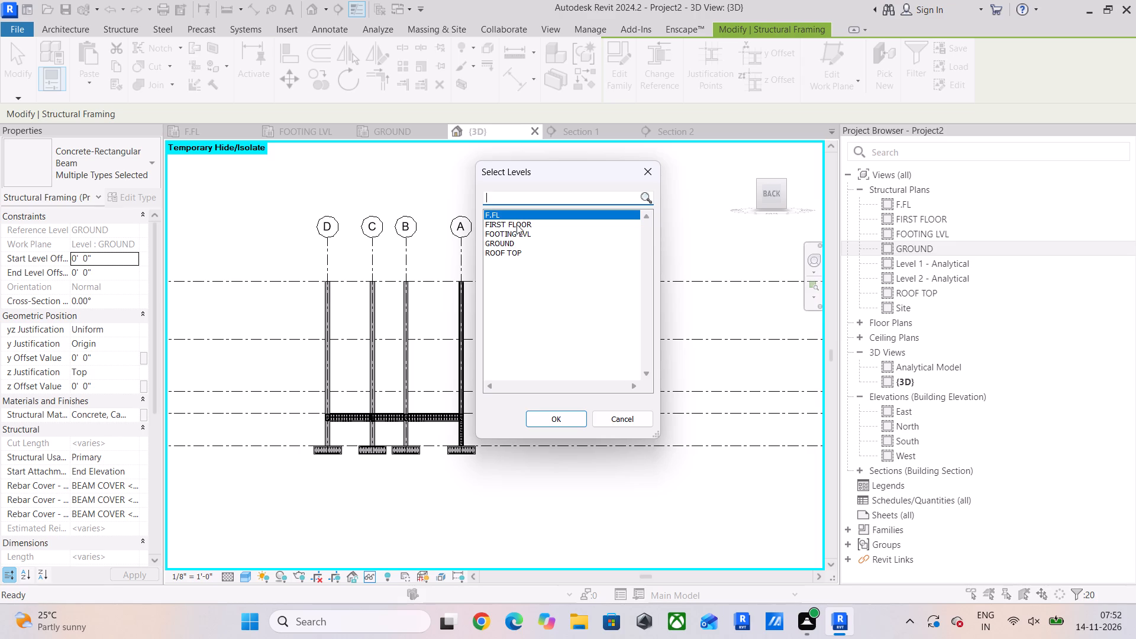
click(564, 416)
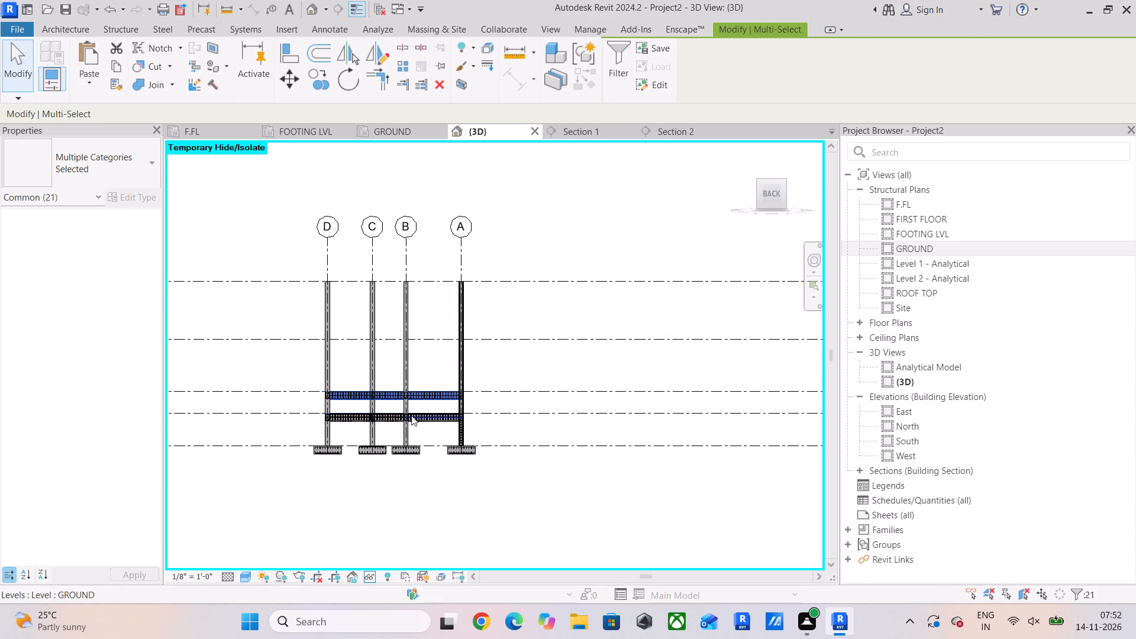
scroll(414, 396, up, 5)
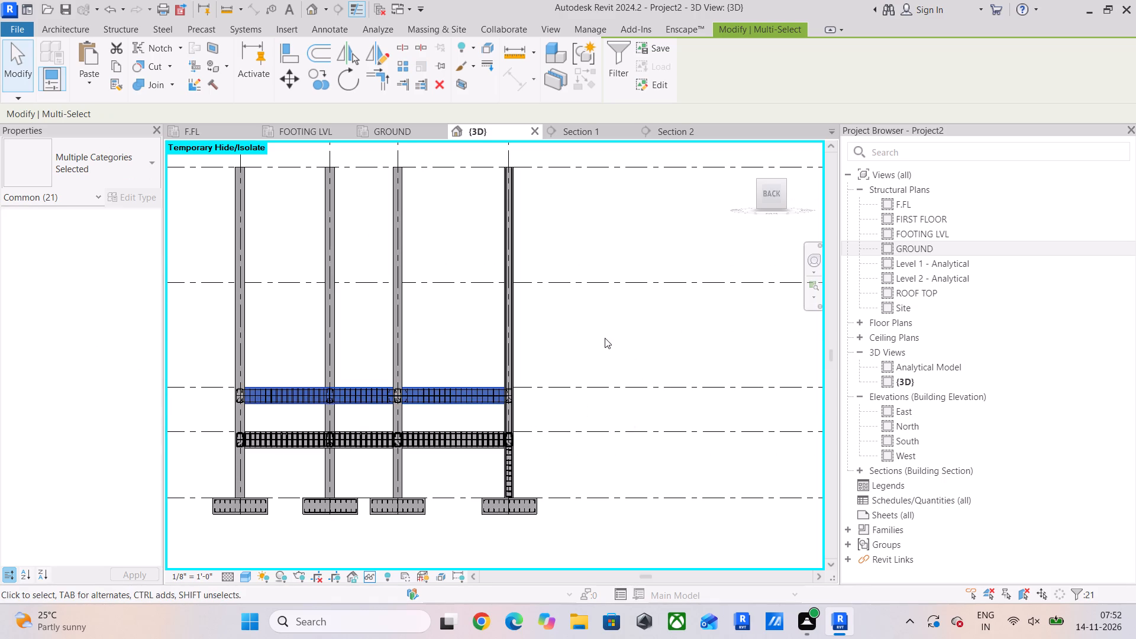
scroll(431, 408, up, 5)
click(749, 295)
Examine the related warning for the selected beams and footings, locating the flagged #5 bar inside the beam reinforcement.
scroll(534, 334, down, 5)
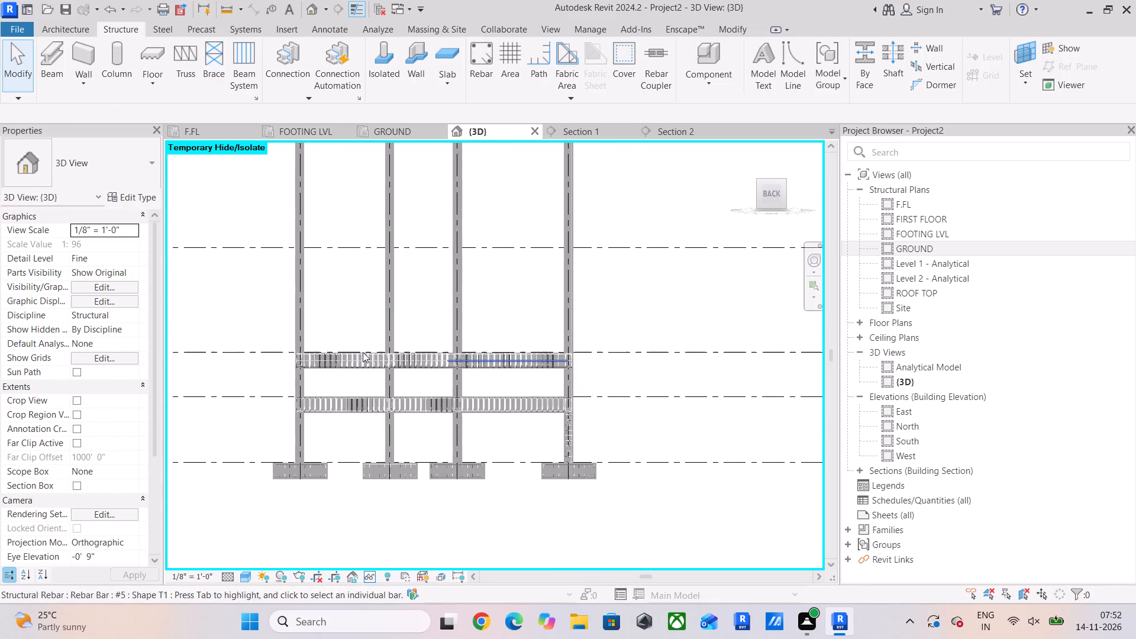
drag(250, 292, 716, 569)
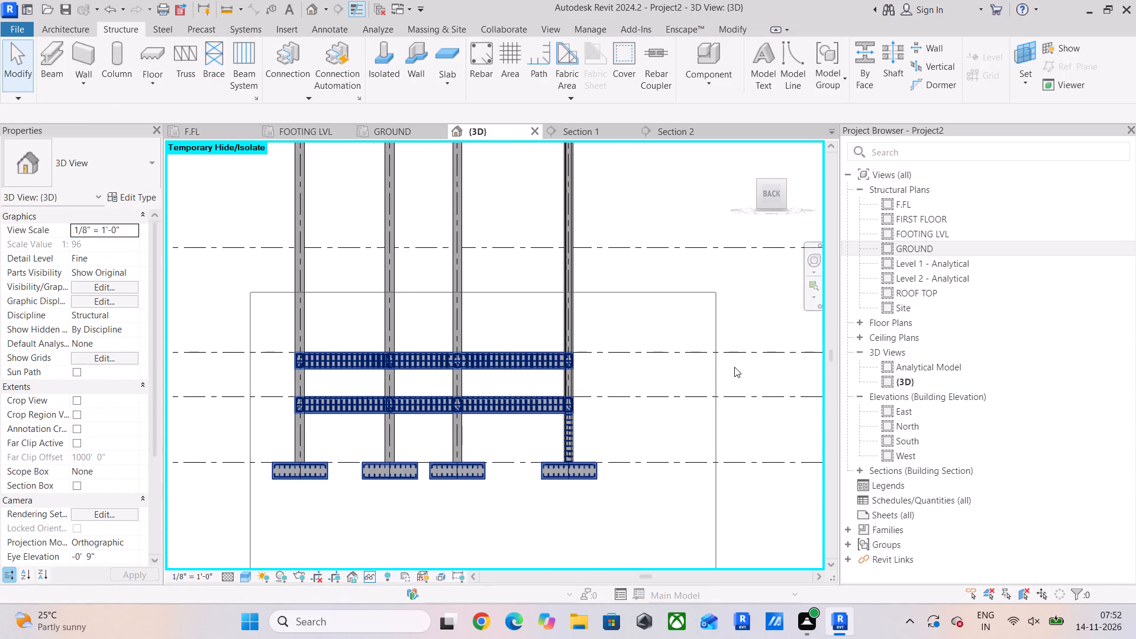
click(656, 76)
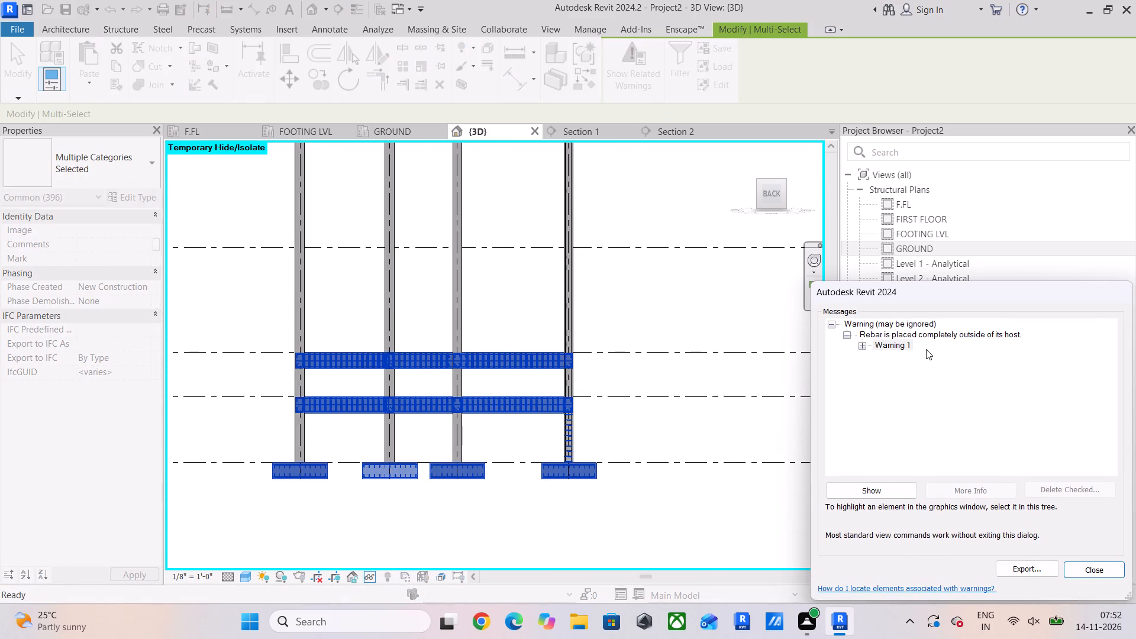
click(861, 344)
click(881, 493)
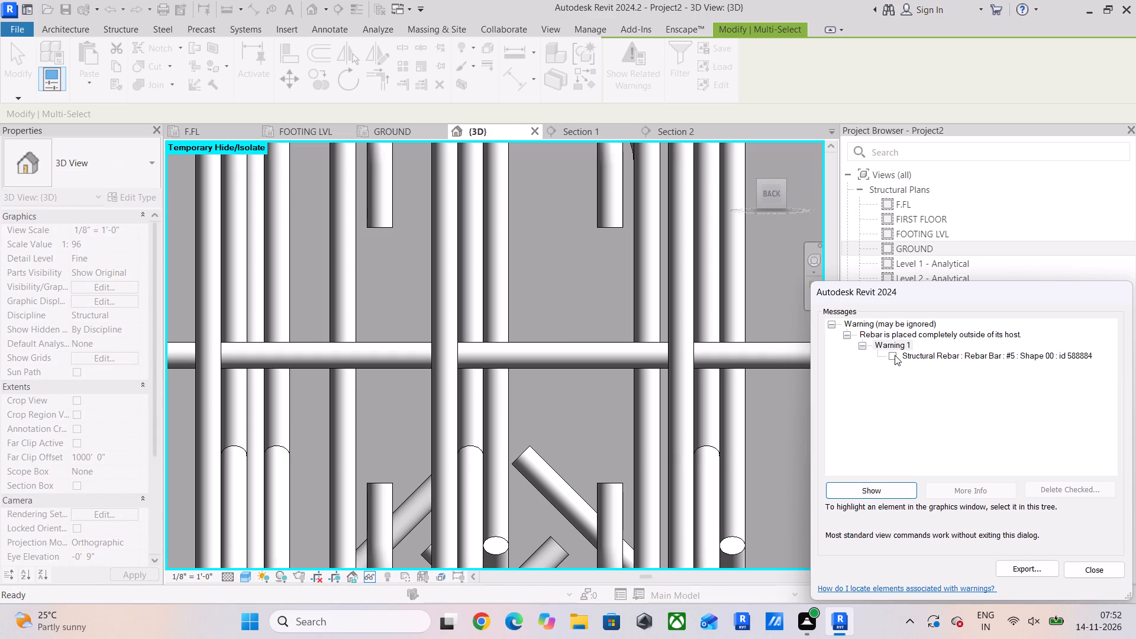
click(895, 355)
click(878, 486)
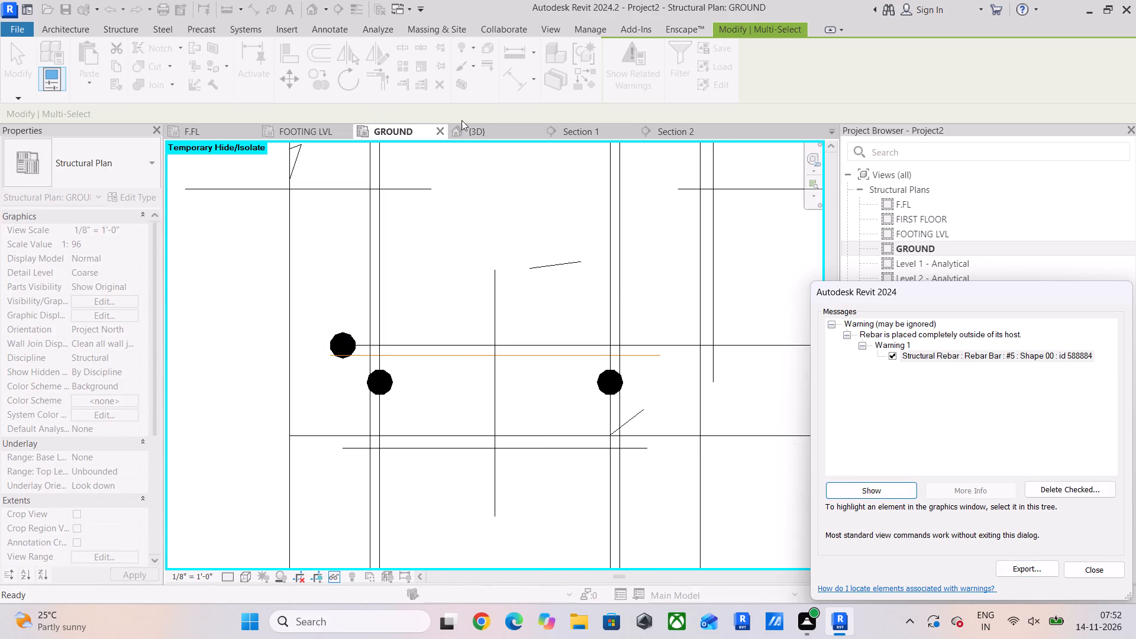
click(495, 130)
scroll(494, 257, down, 6)
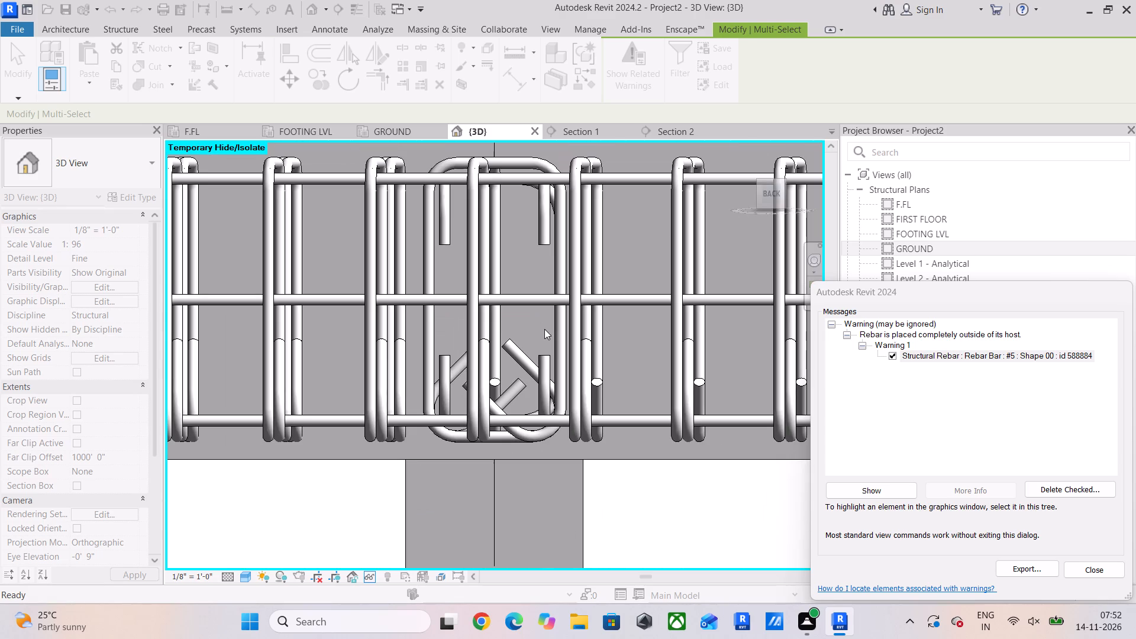
scroll(551, 333, down, 3)
shift+middle_drag(561, 327, 551, 334)
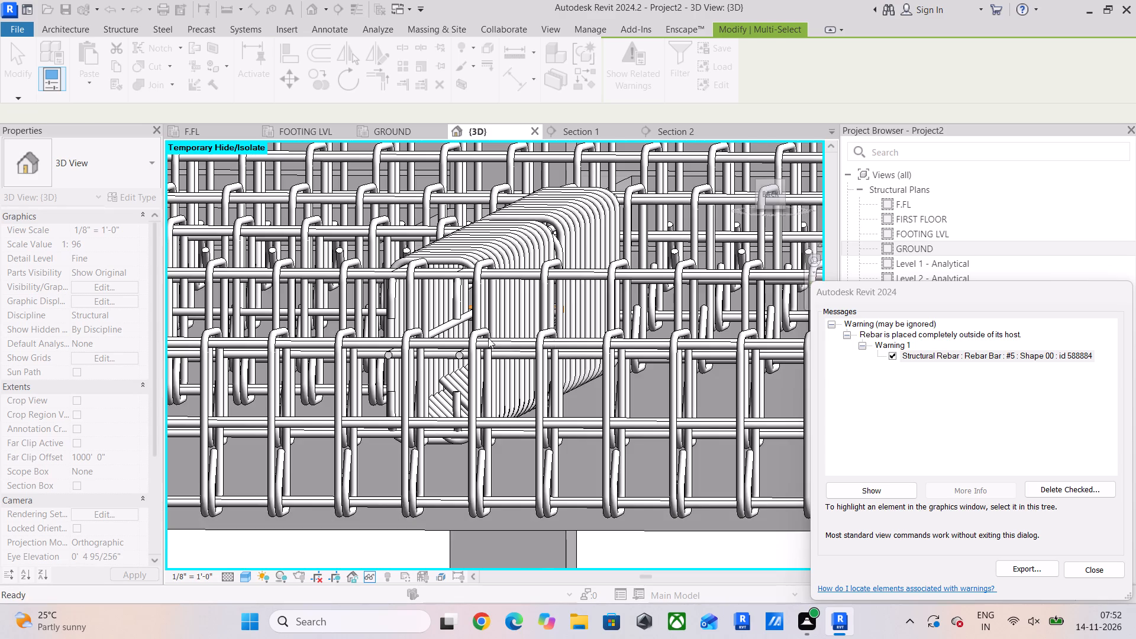
scroll(467, 281, up, 5)
shift+middle_drag(453, 340, 466, 343)
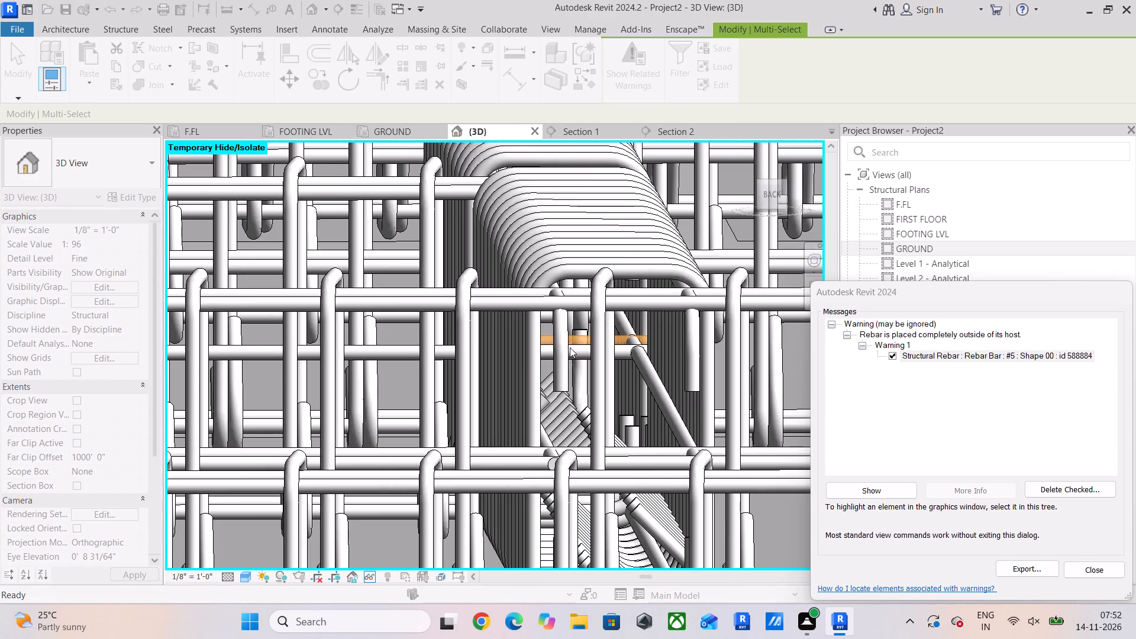
scroll(572, 347, up, 3)
scroll(634, 342, up, 4)
middle_drag(674, 339, 608, 370)
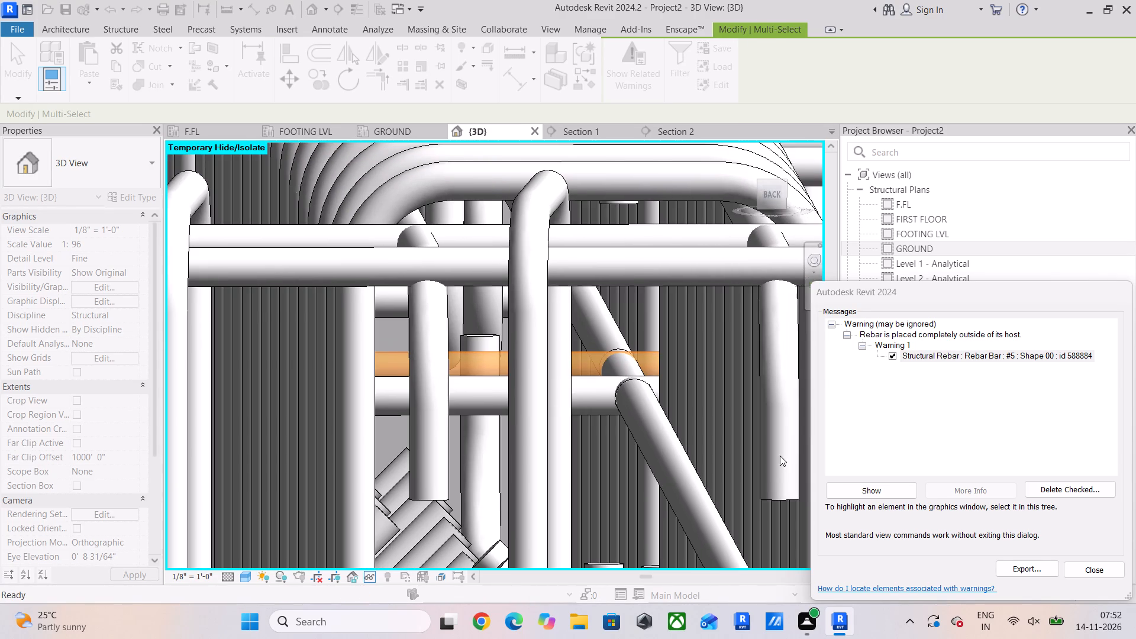
click(1090, 564)
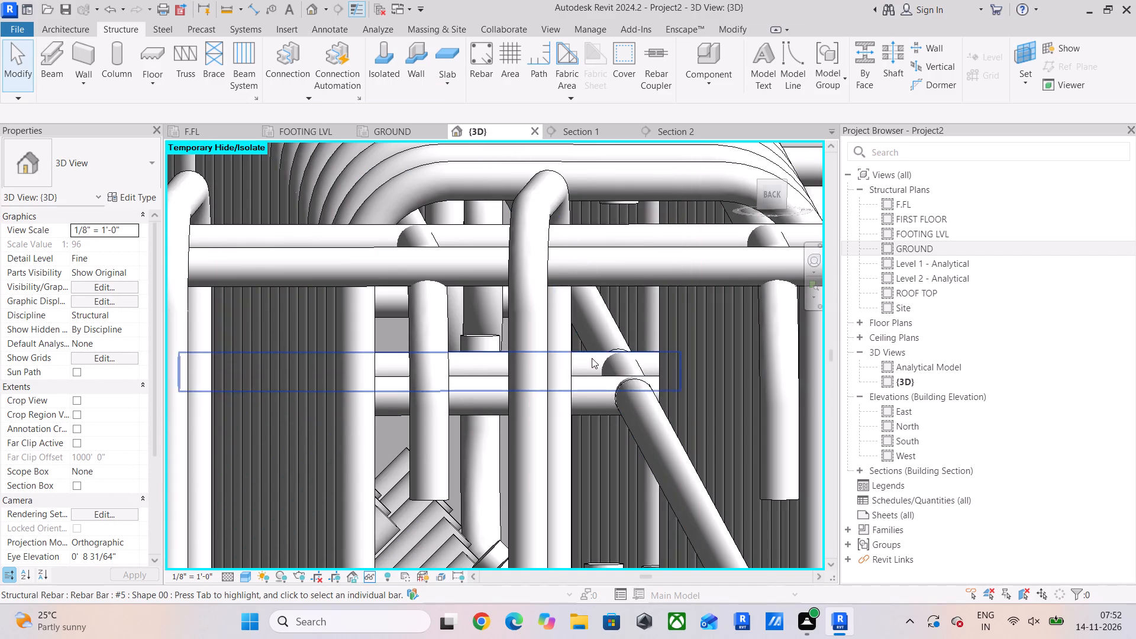
Isolate the flagged short #5 bar at the beam junction in a section box.
click(485, 366)
scroll(485, 366, down, 6)
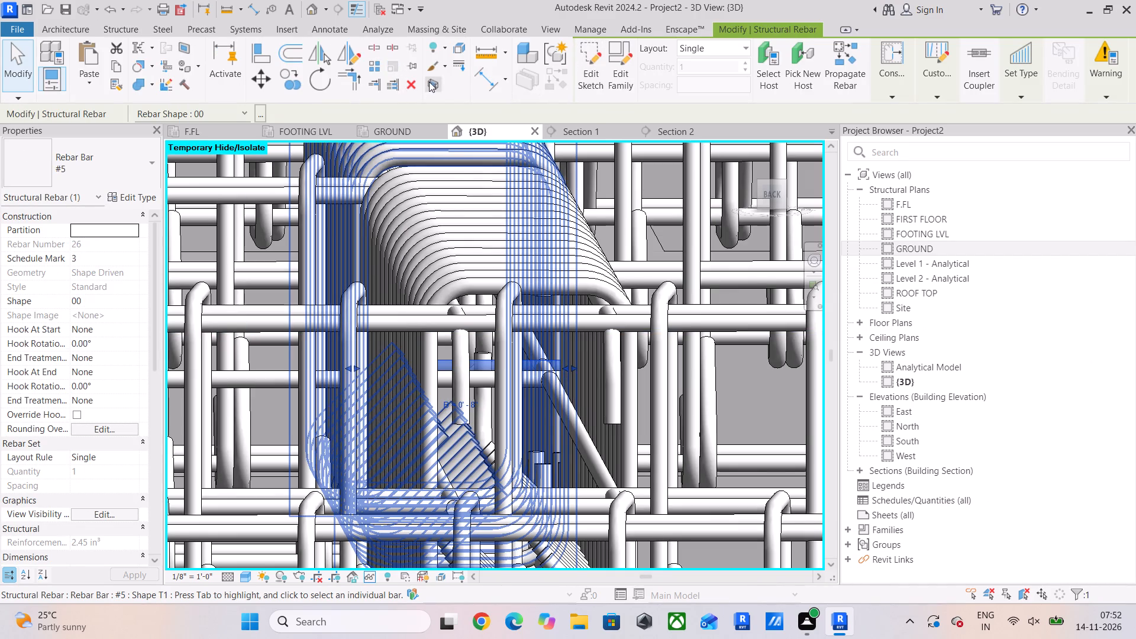
click(430, 82)
scroll(495, 414, up, 11)
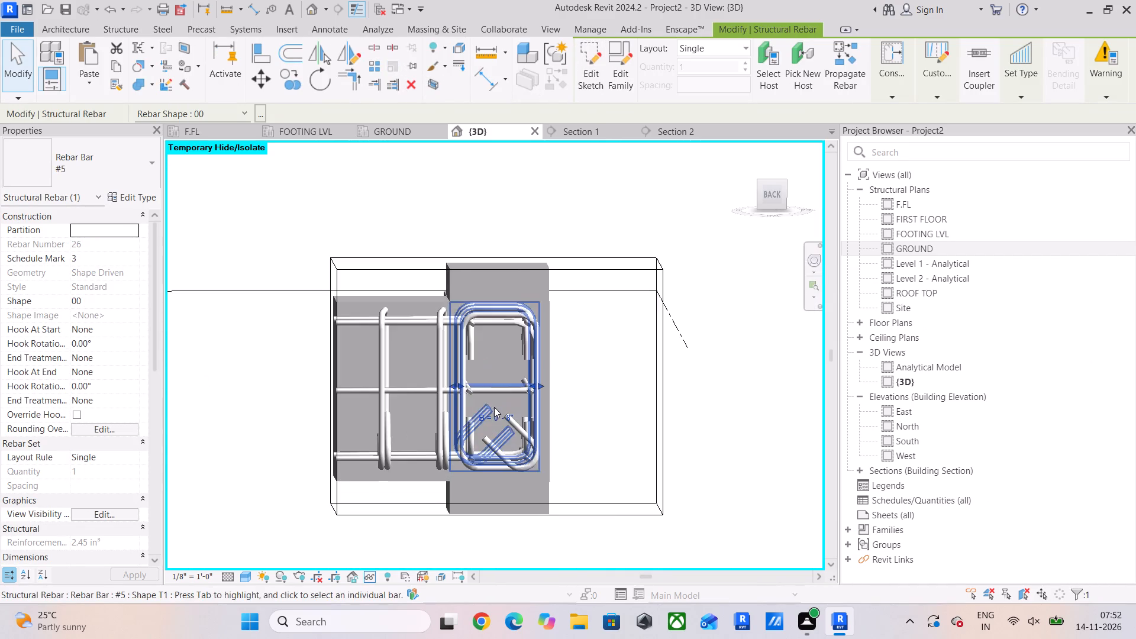
shift+middle_drag(458, 397, 453, 406)
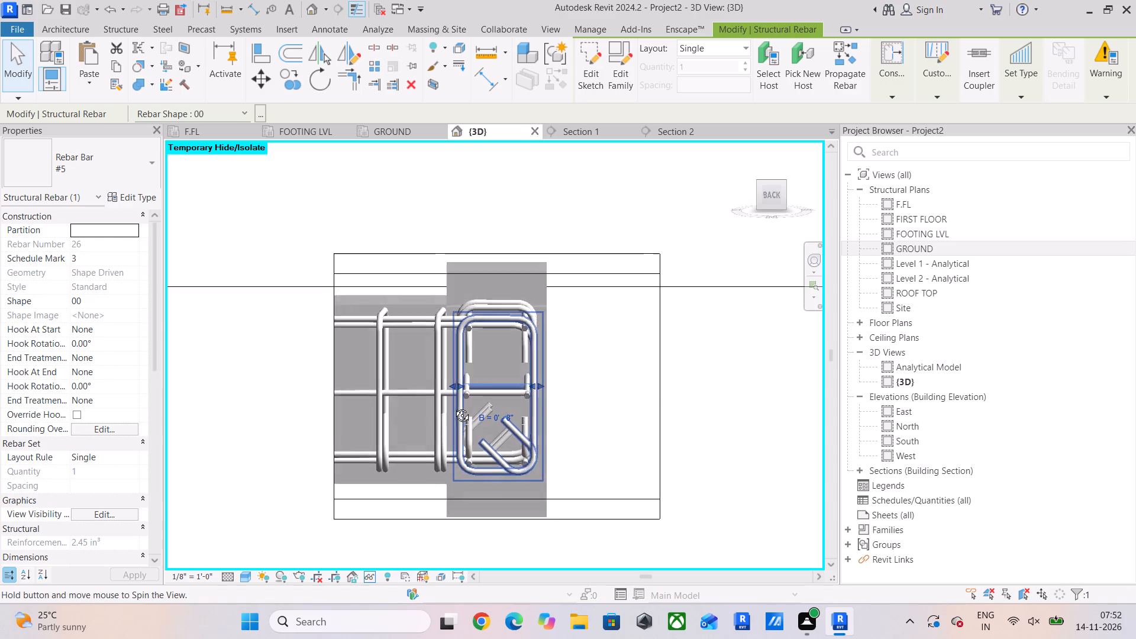
shift+middle_drag(453, 406, 450, 424)
scroll(615, 348, down, 4)
click(540, 191)
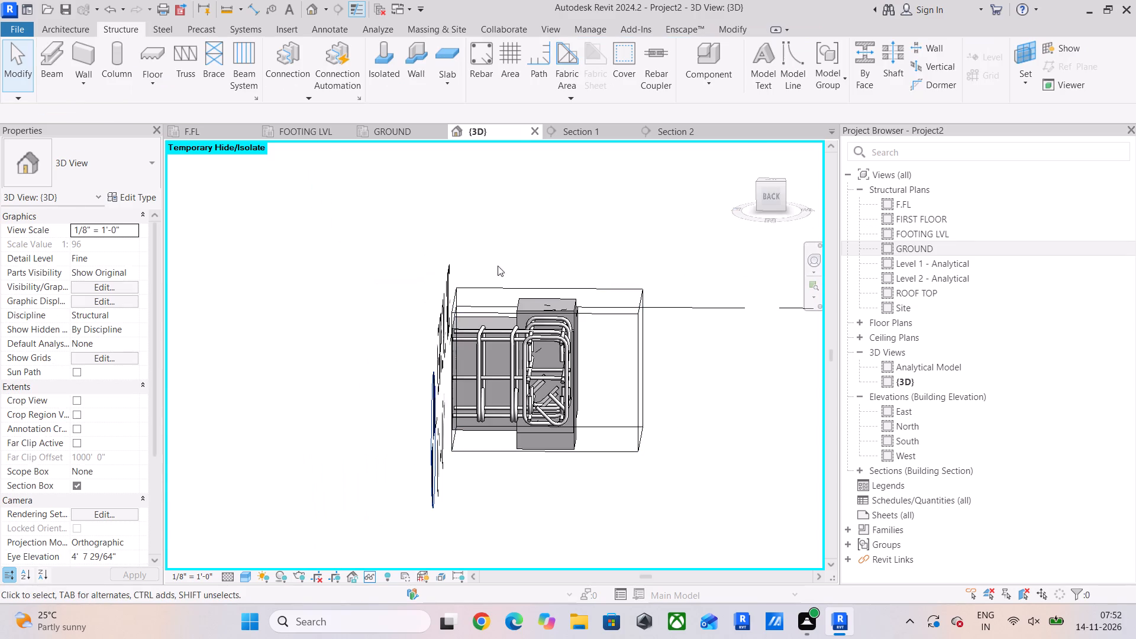
Extend the section box along the beam to include its far end.
click(456, 306)
scroll(493, 350, down, 5)
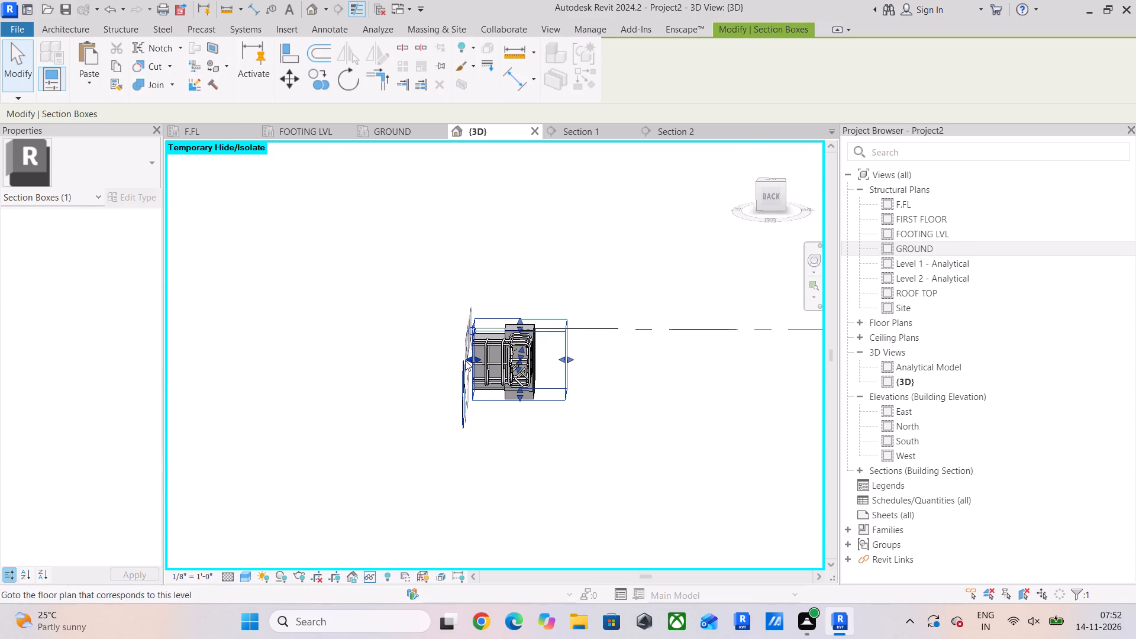
drag(467, 359, 208, 362)
middle_drag(208, 362, 351, 370)
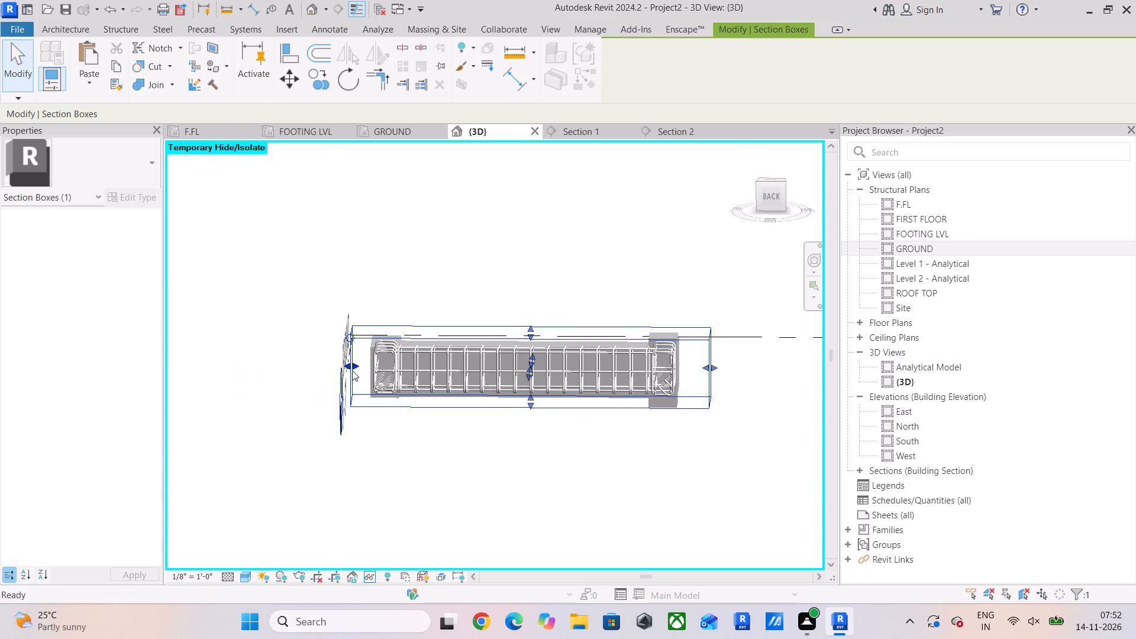
Show the sectioned beam from the back in the Wireframe visual style.
click(770, 192)
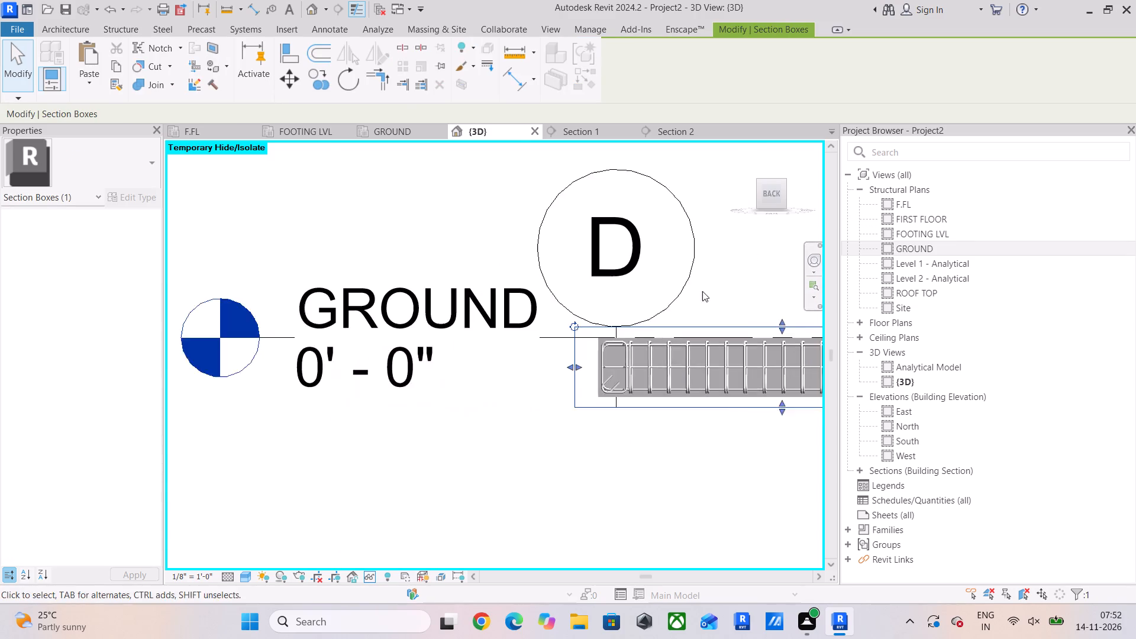
scroll(654, 359, up, 7)
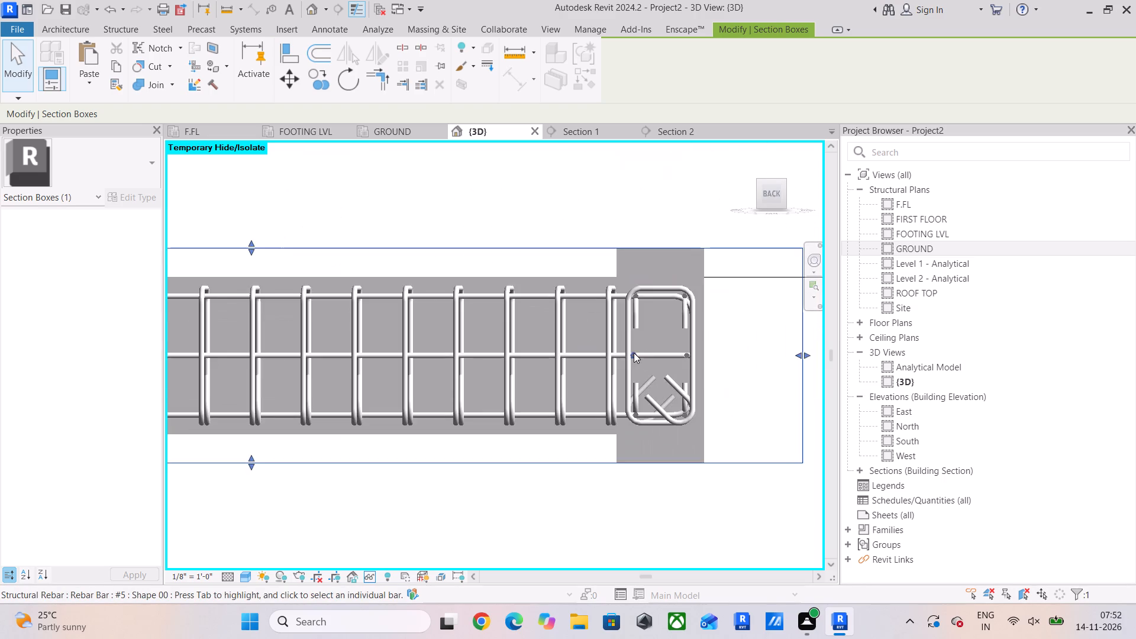
scroll(634, 351, up, 5)
click(240, 580)
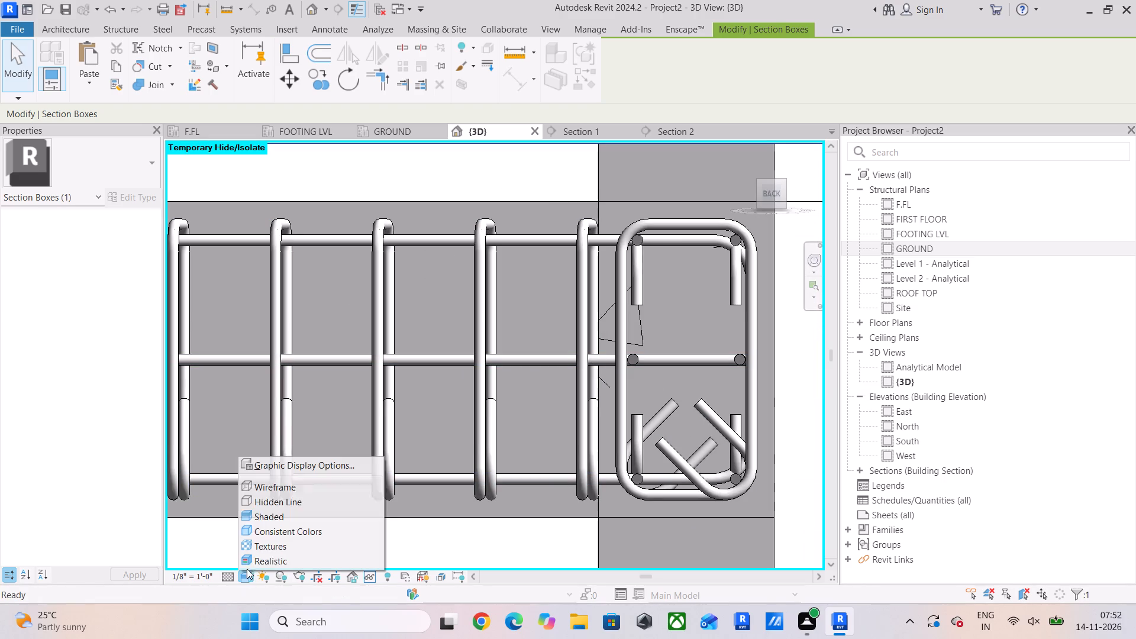
click(284, 490)
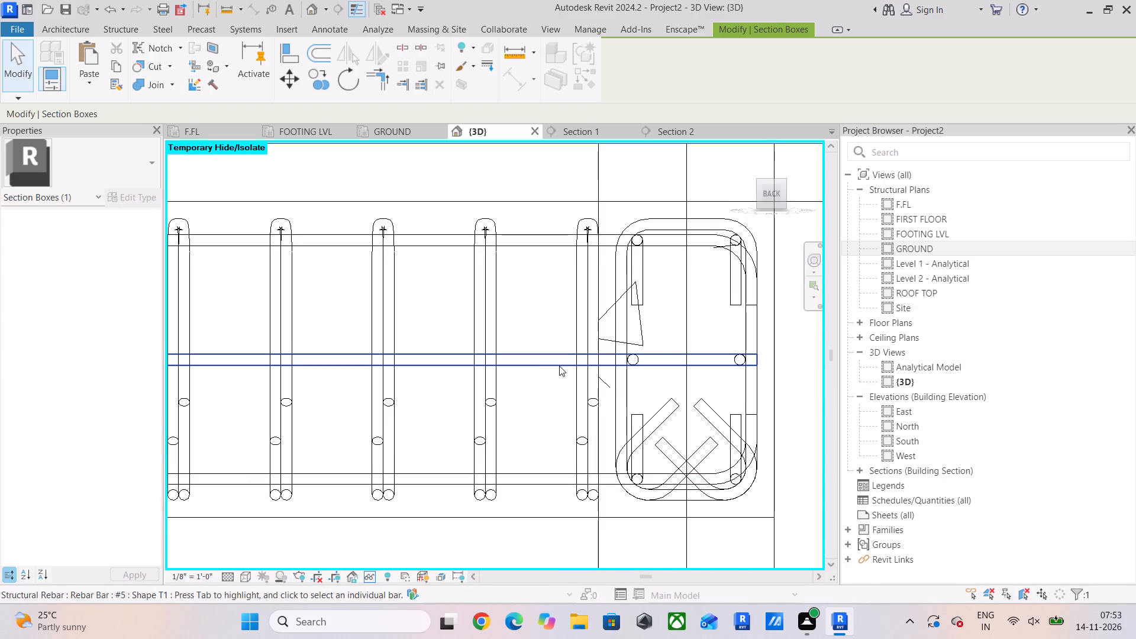
Align the near end of the short #5 mid-height bar with the bar start at the beam's far end.
click(296, 56)
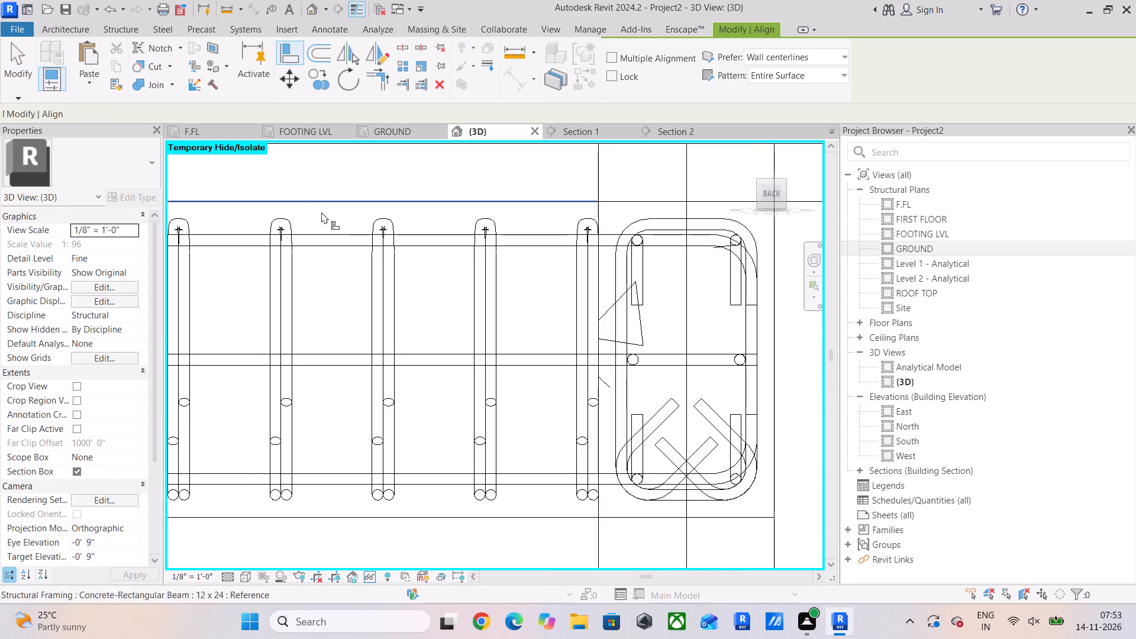
scroll(321, 212, down, 5)
middle_drag(384, 233, 762, 266)
scroll(336, 328, down, 4)
middle_drag(340, 328, 615, 328)
scroll(323, 328, up, 8)
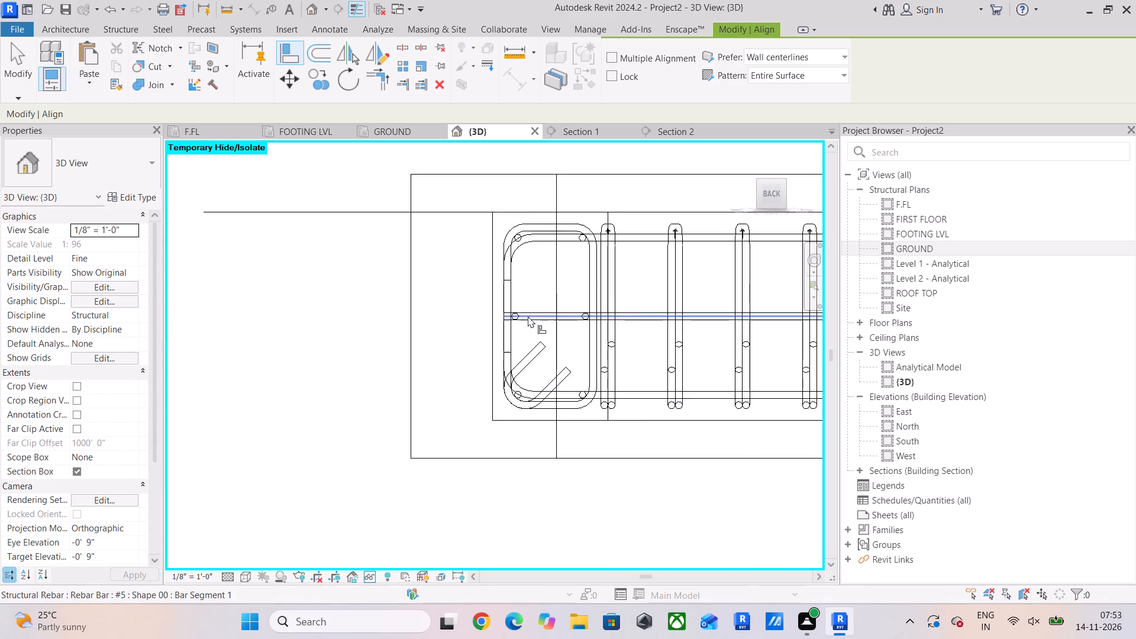
scroll(528, 316, up, 8)
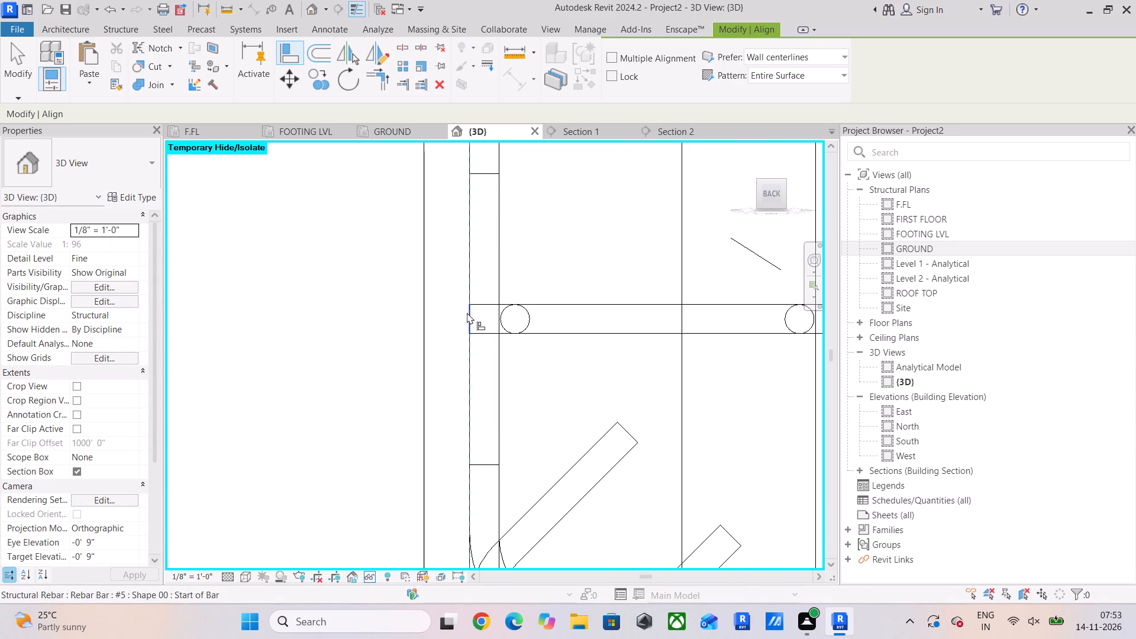
click(467, 312)
scroll(676, 322, down, 12)
middle_drag(721, 320, 241, 331)
middle_drag(580, 319, 125, 328)
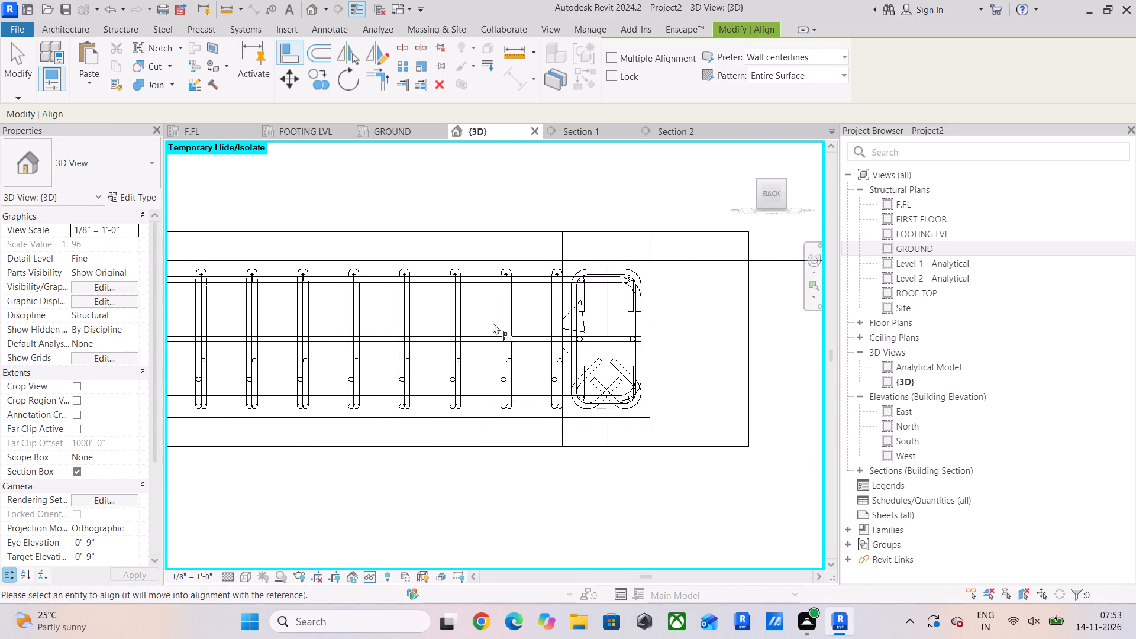
scroll(496, 318, up, 5)
scroll(642, 363, up, 5)
click(652, 361)
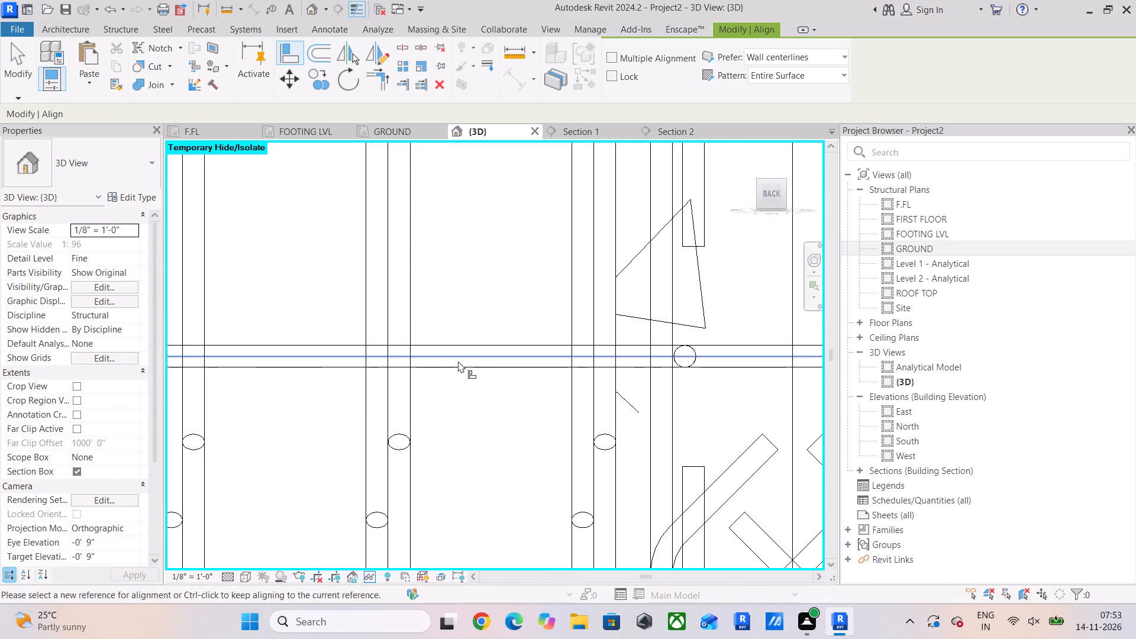
Examine the aligned #5 mid-height bar along the sectioned beam and at its end junction.
scroll(458, 361, down, 16)
shift+middle_drag(458, 368, 453, 401)
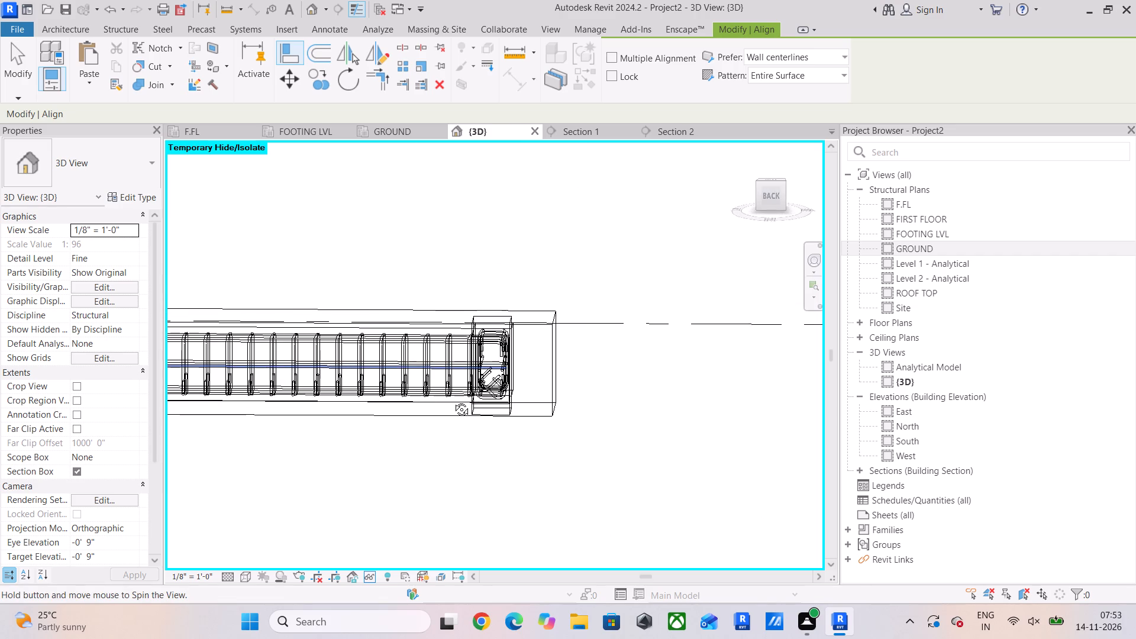
shift+middle_drag(453, 401, 453, 401)
drag(674, 354, 666, 356)
scroll(367, 318, up, 10)
scroll(652, 441, down, 6)
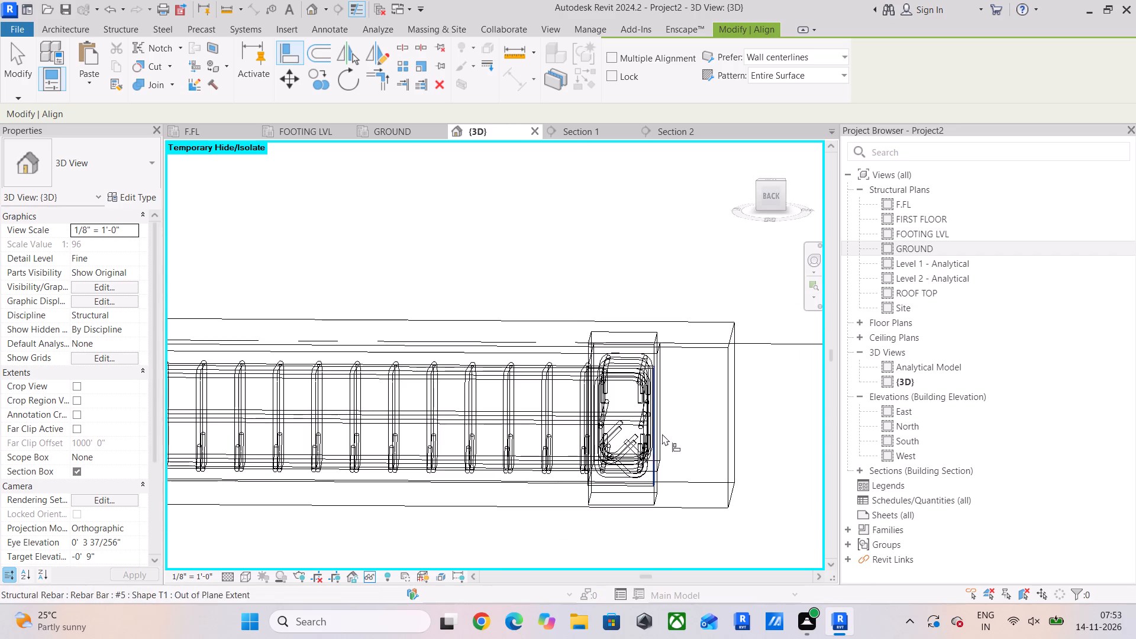
scroll(640, 374, down, 8)
scroll(535, 377, up, 11)
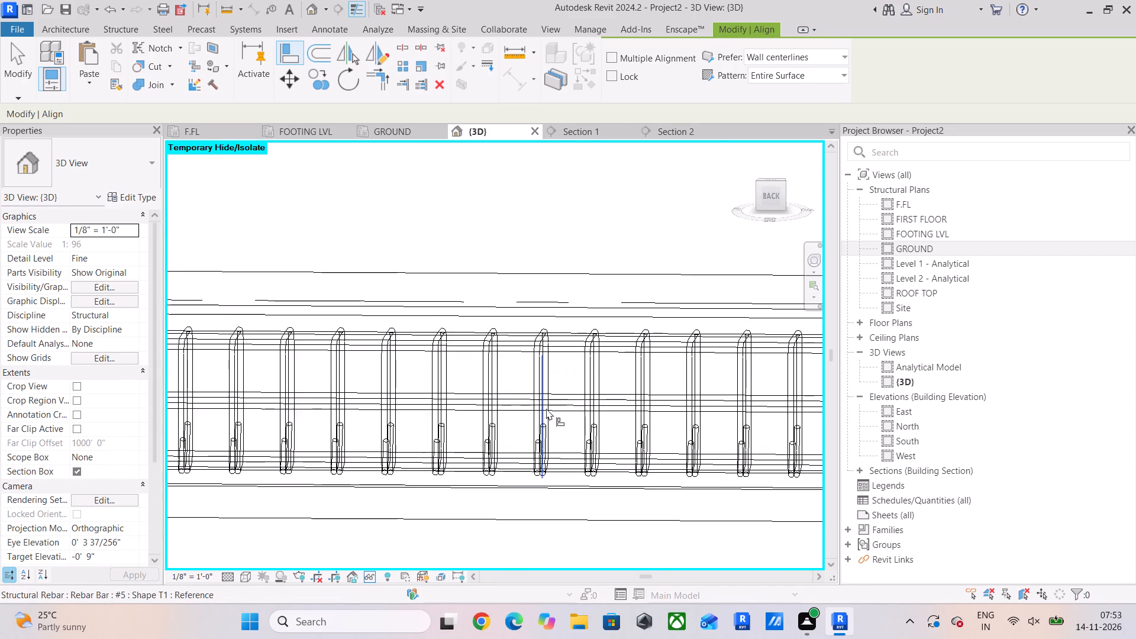
key(Escape)
key(Escape)
click(563, 394)
scroll(590, 406, down, 11)
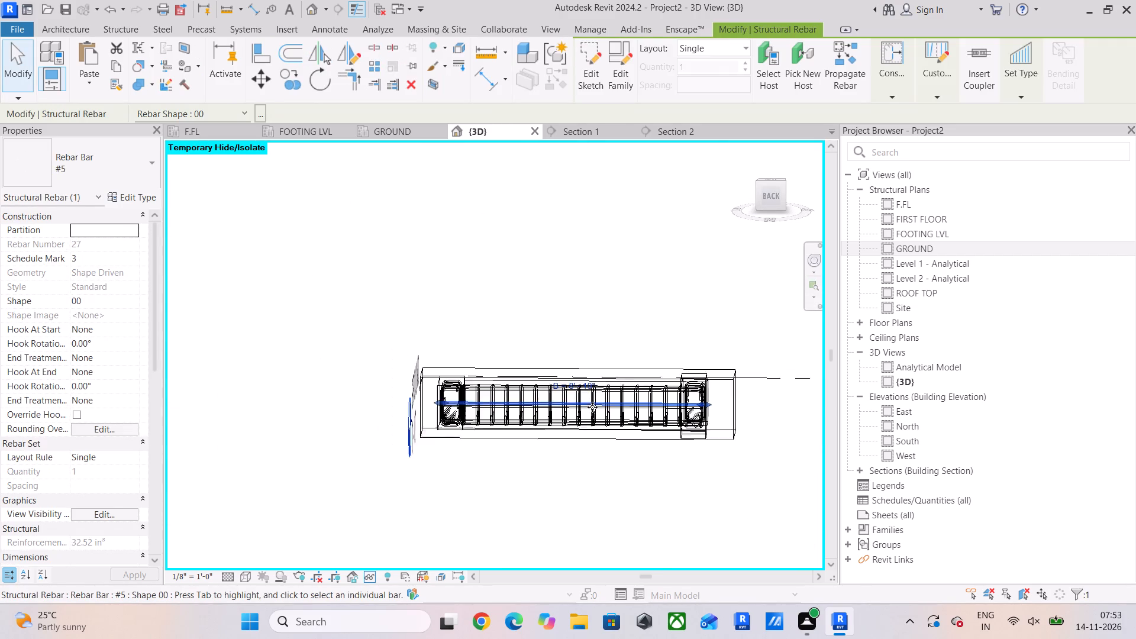
click(576, 293)
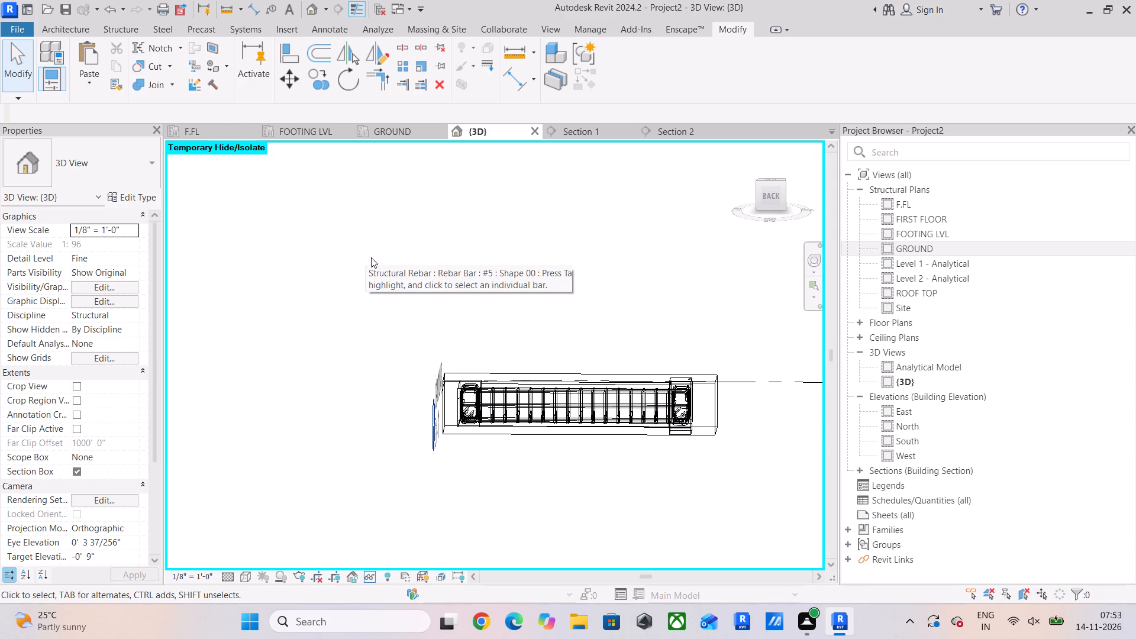
Set the 3D view to the Shaded visual style and turn off its section box.
click(250, 577)
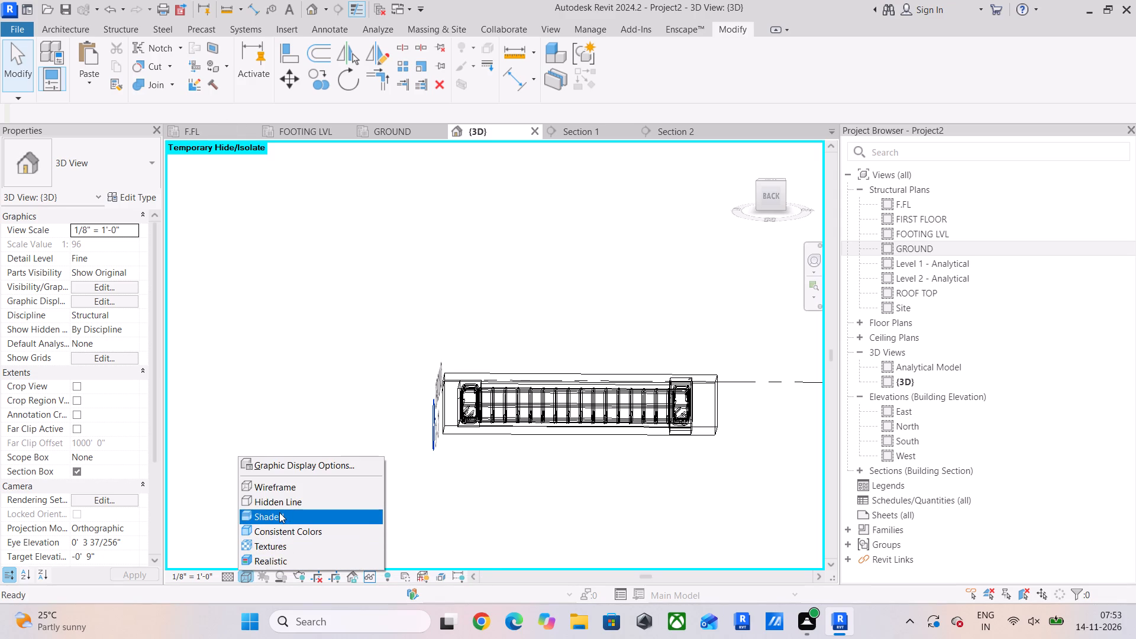
click(279, 512)
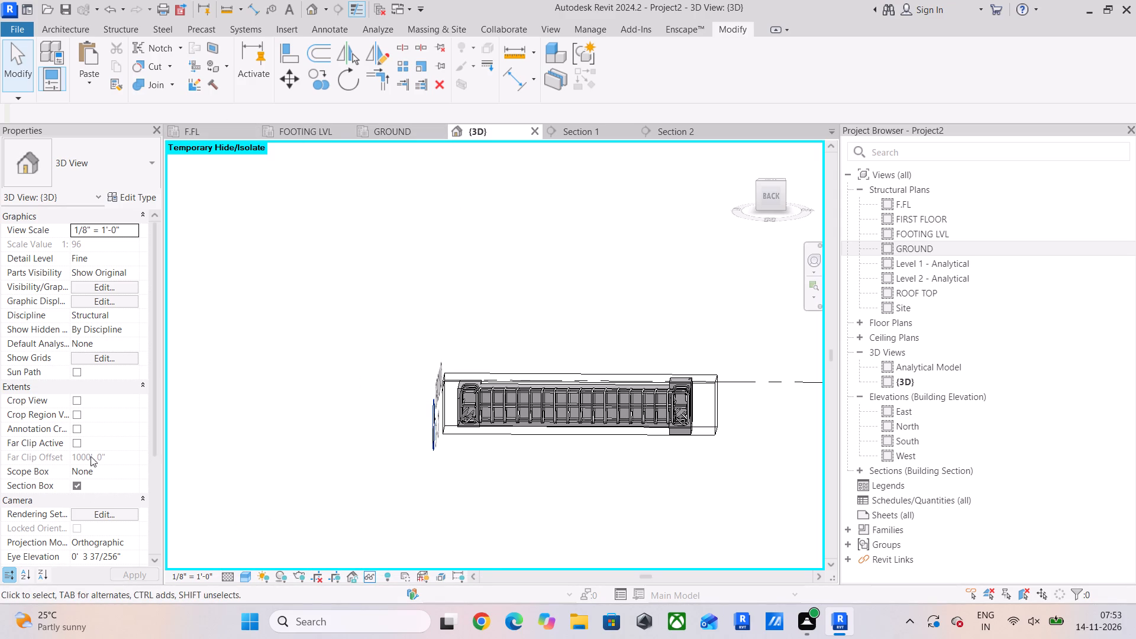
click(77, 487)
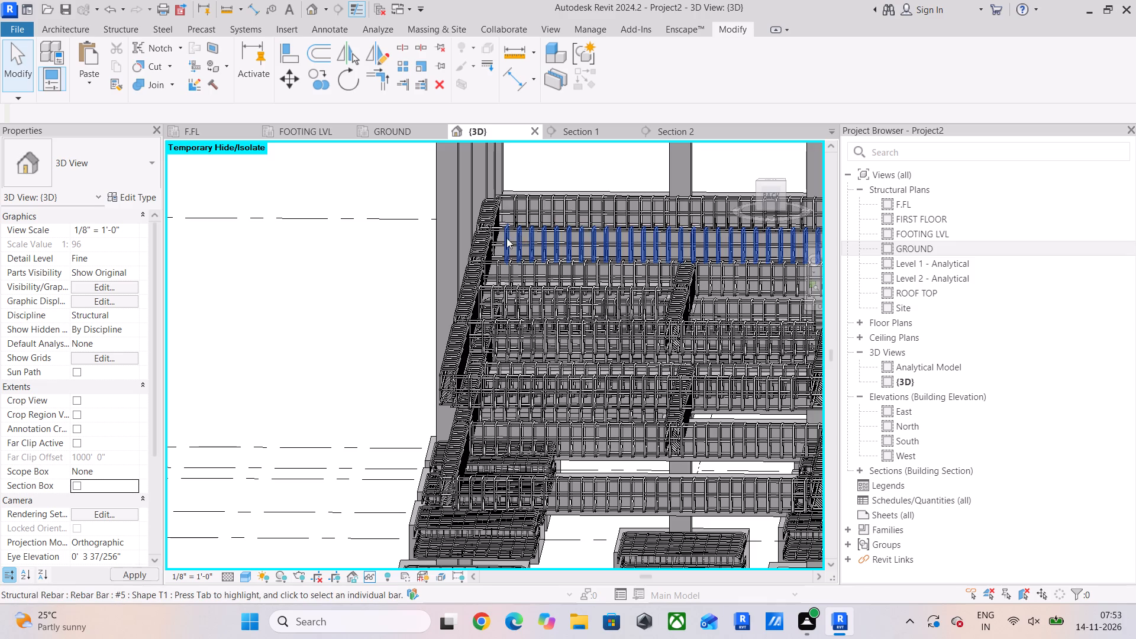
Examine the whole frame's columns, beam levels and footings from the back and from an angled front view.
scroll(471, 244, down, 5)
scroll(540, 289, down, 6)
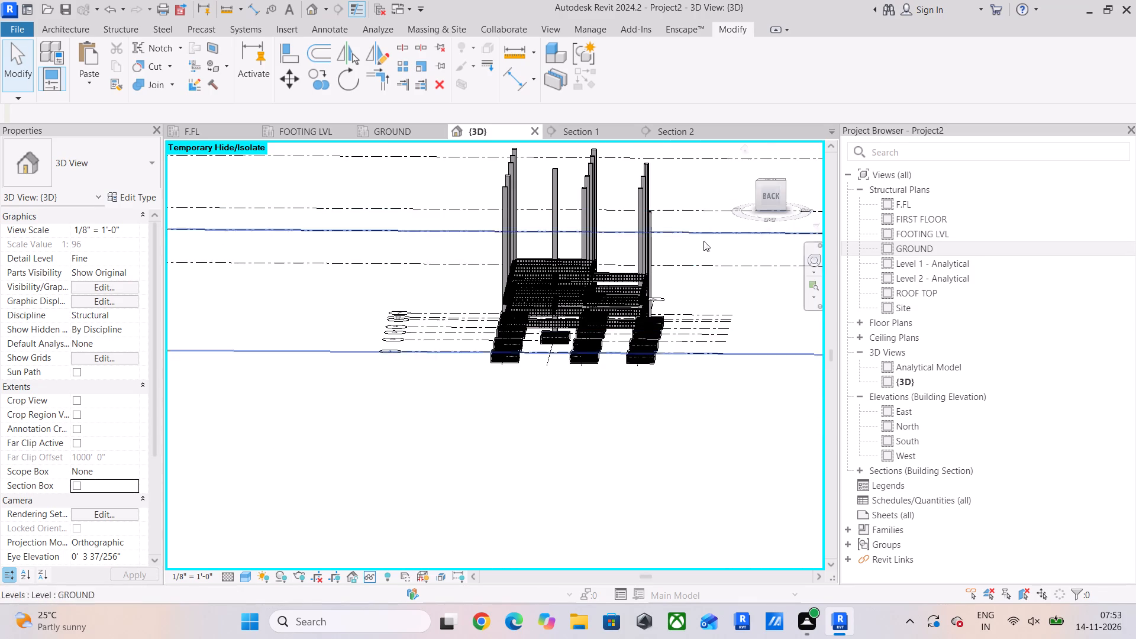
scroll(650, 277, down, 4)
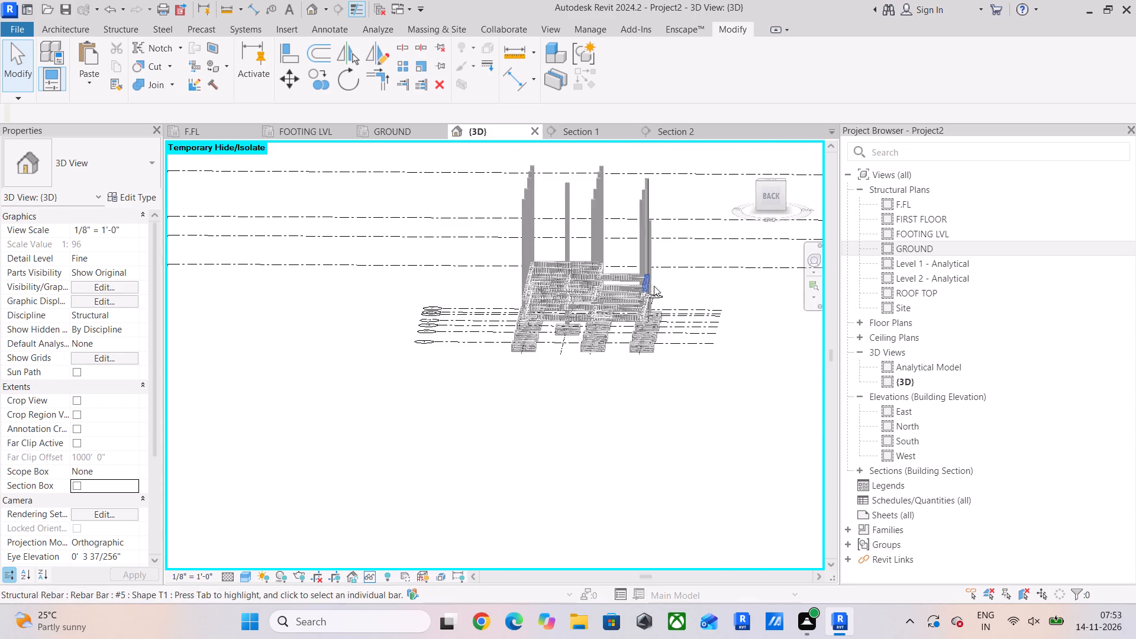
shift+middle_drag(655, 287, 657, 257)
click(774, 196)
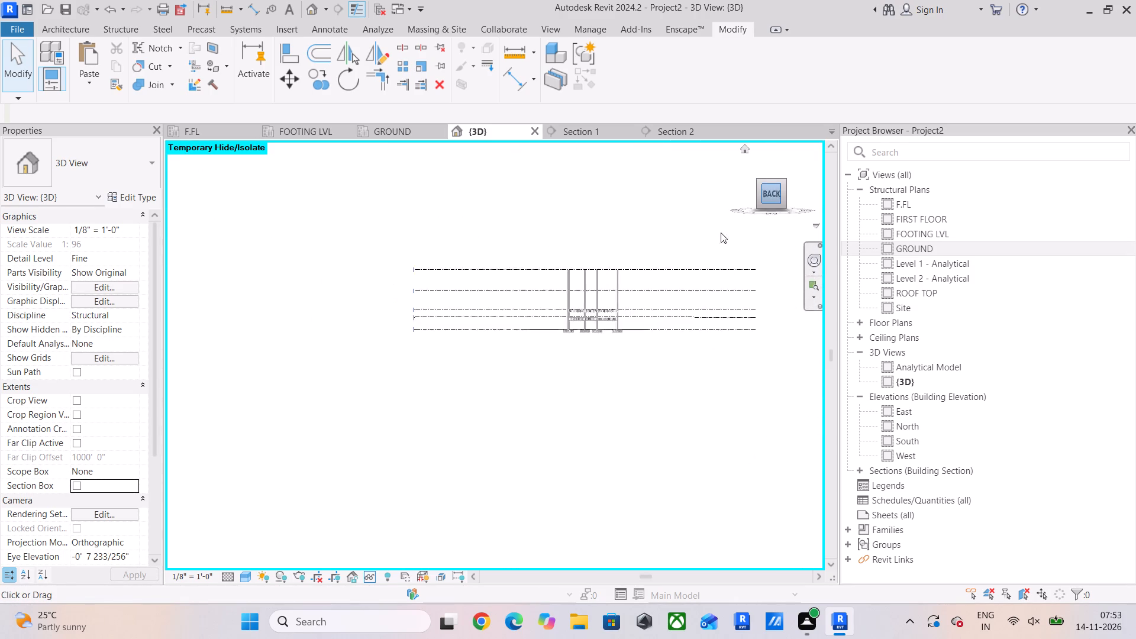
scroll(547, 308, up, 9)
scroll(474, 254, down, 1)
middle_drag(482, 220, 482, 214)
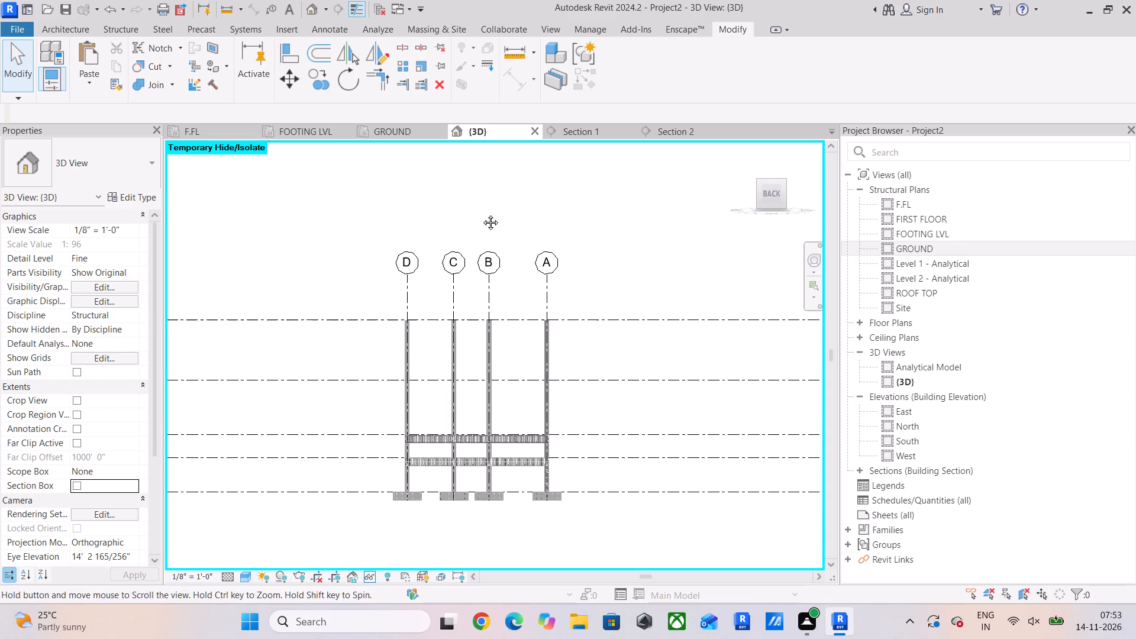
middle_drag(482, 214, 482, 173)
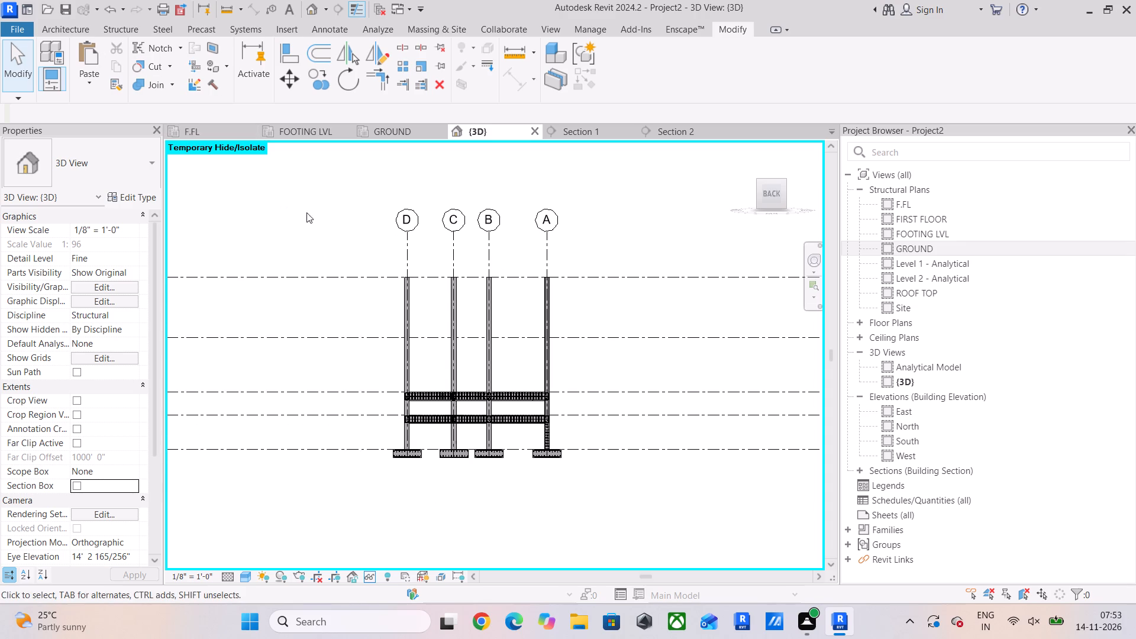
drag(315, 211, 669, 535)
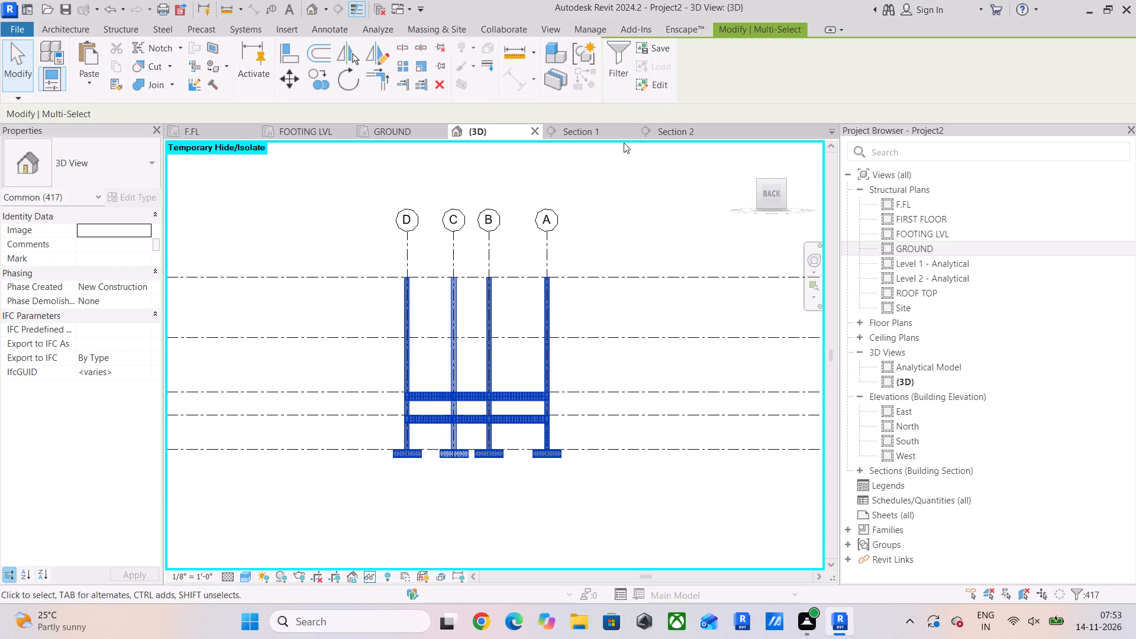
click(617, 220)
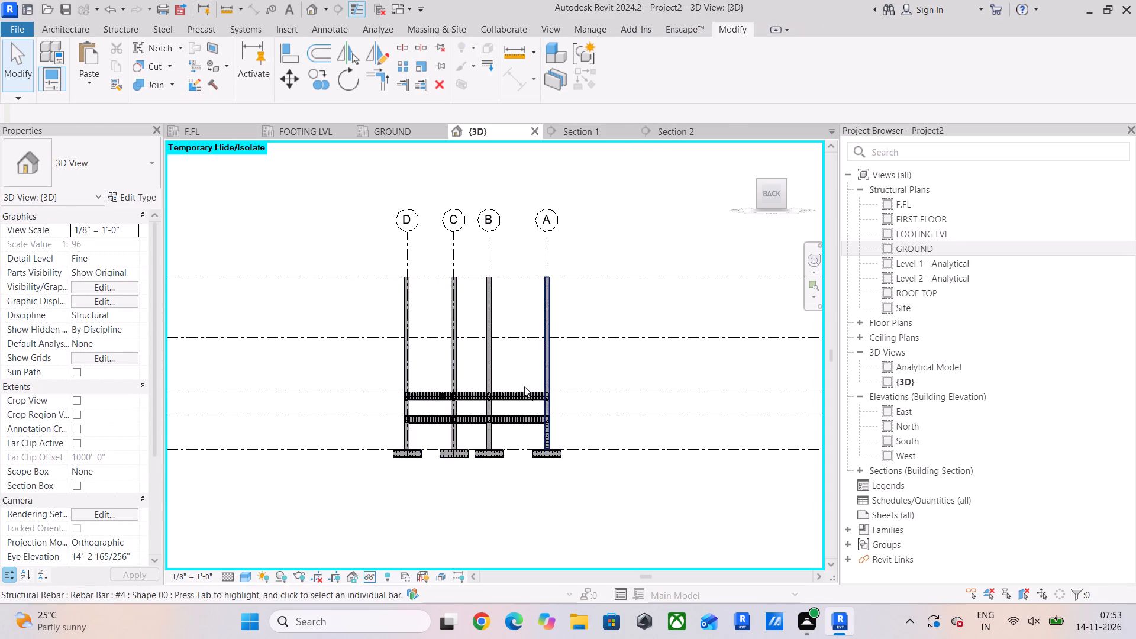
scroll(437, 379, up, 11)
middle_drag(473, 426, 419, 381)
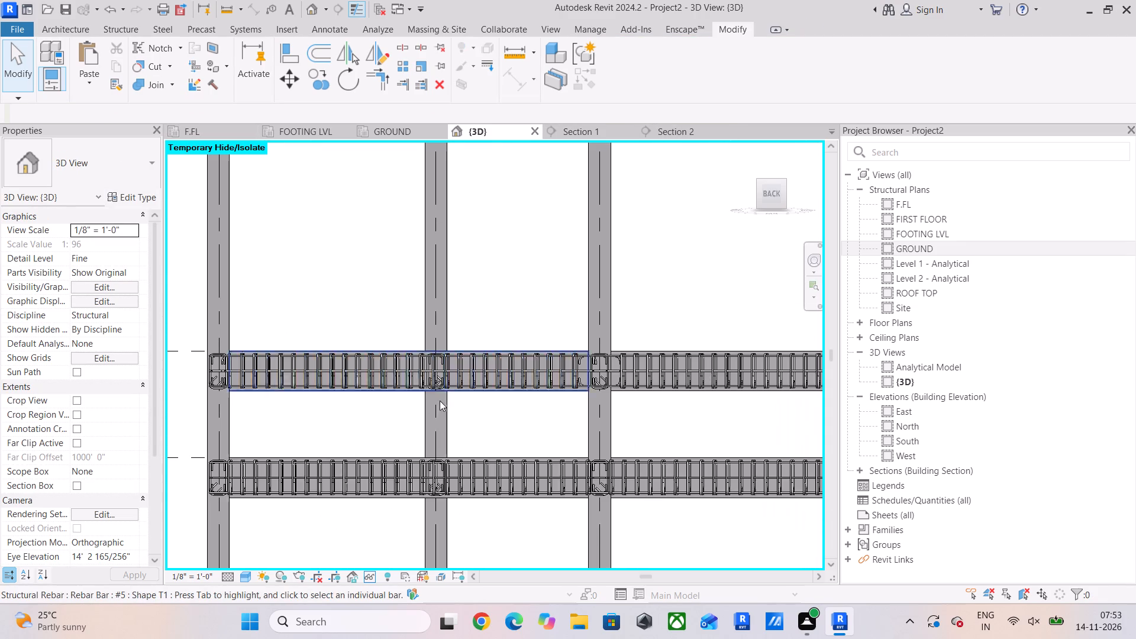
middle_drag(538, 407, 454, 372)
scroll(572, 401, down, 4)
shift+middle_drag(718, 399, 699, 411)
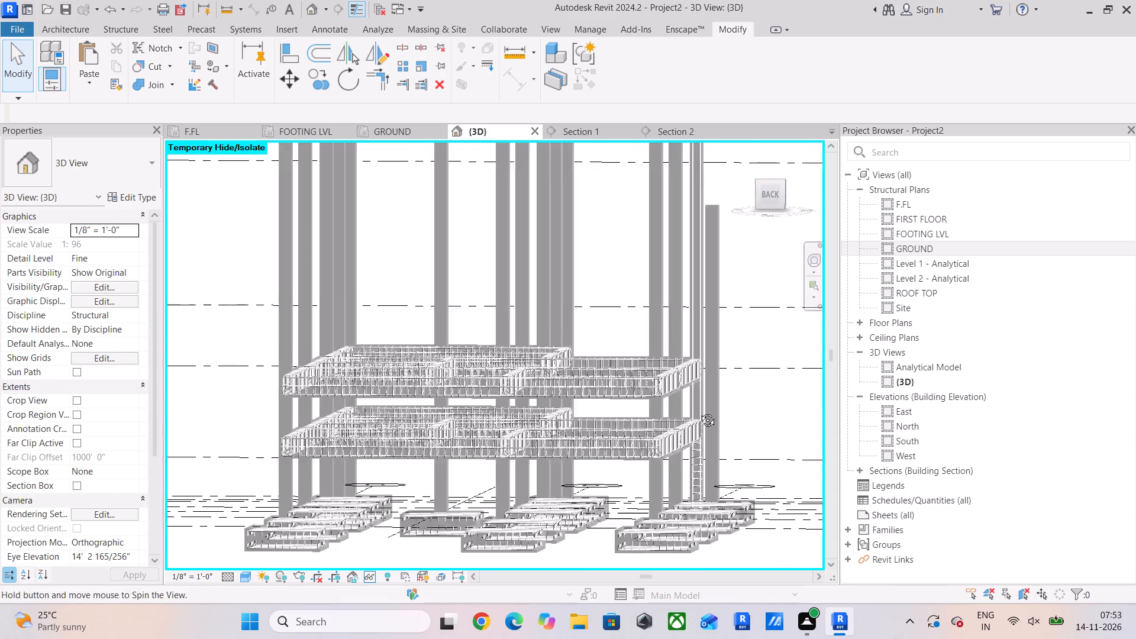
shift+middle_drag(699, 411, 325, 463)
middle_drag(358, 453, 450, 351)
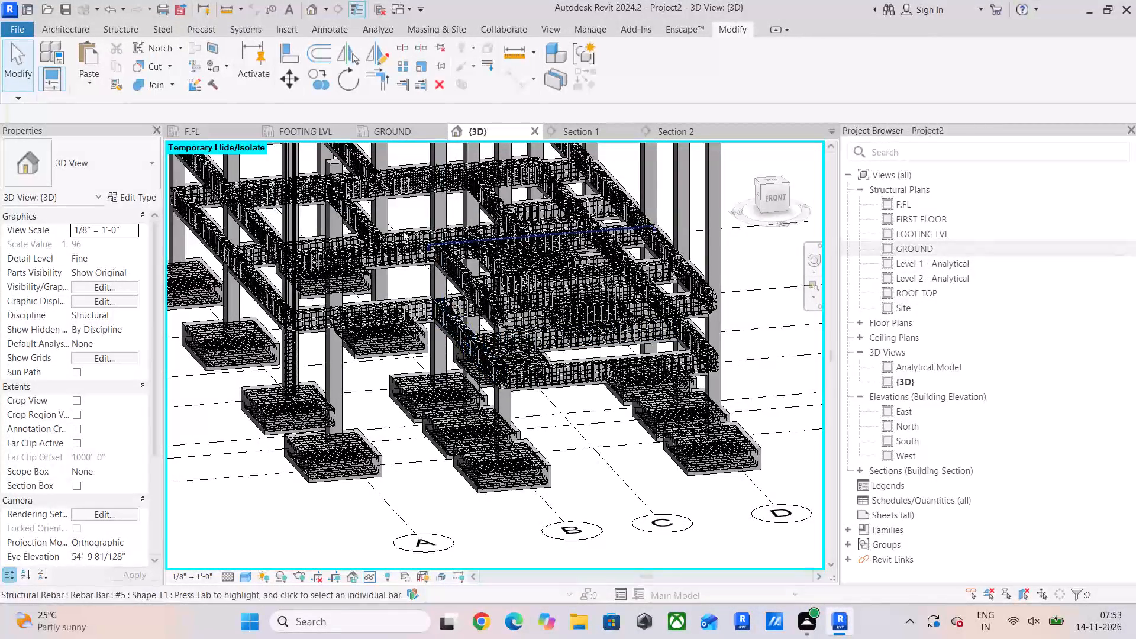
Switch to the GROUND structural plan and bring the beam layout between grids 1 and 6 into view.
click(393, 134)
scroll(456, 224, down, 6)
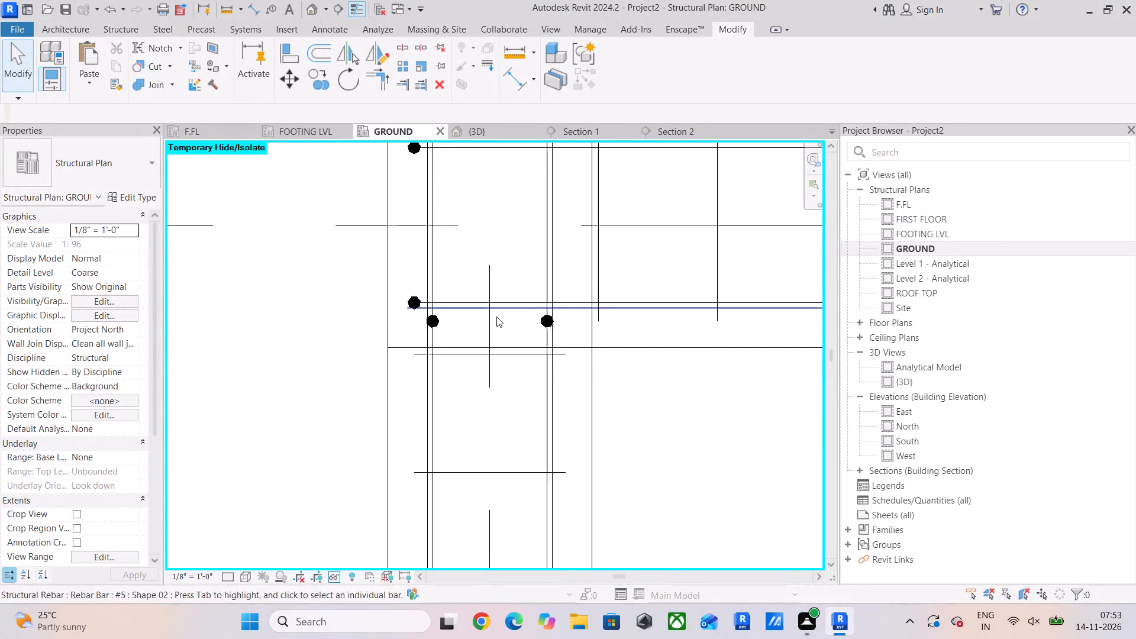
scroll(496, 317, down, 3)
middle_drag(537, 320, 340, 398)
scroll(337, 398, down, 17)
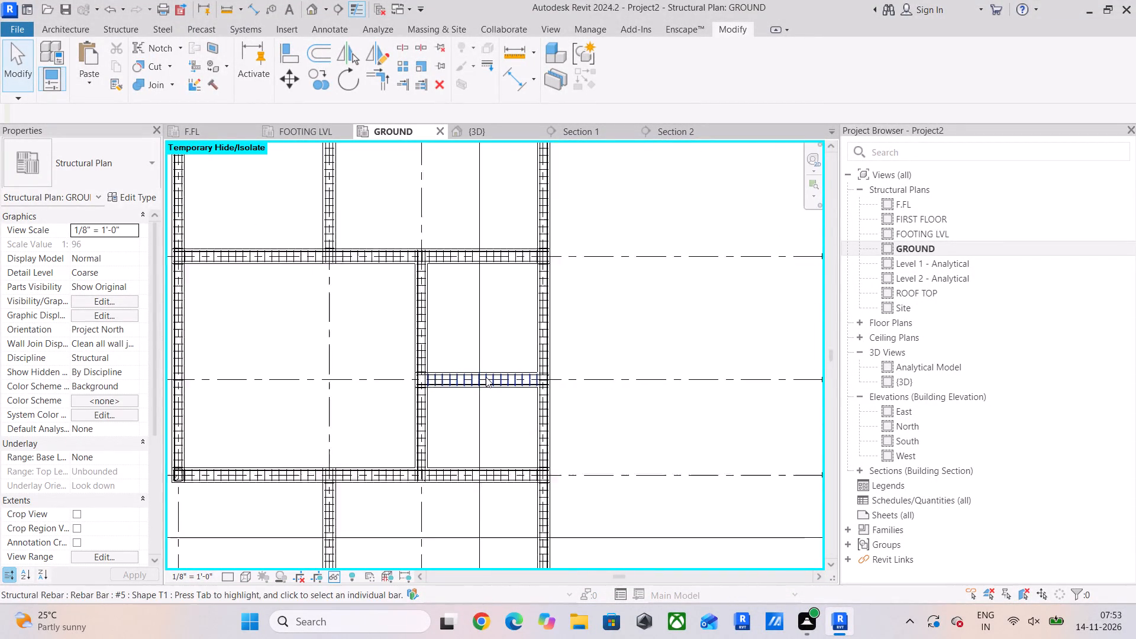
scroll(486, 377, down, 2)
middle_drag(488, 377, 523, 393)
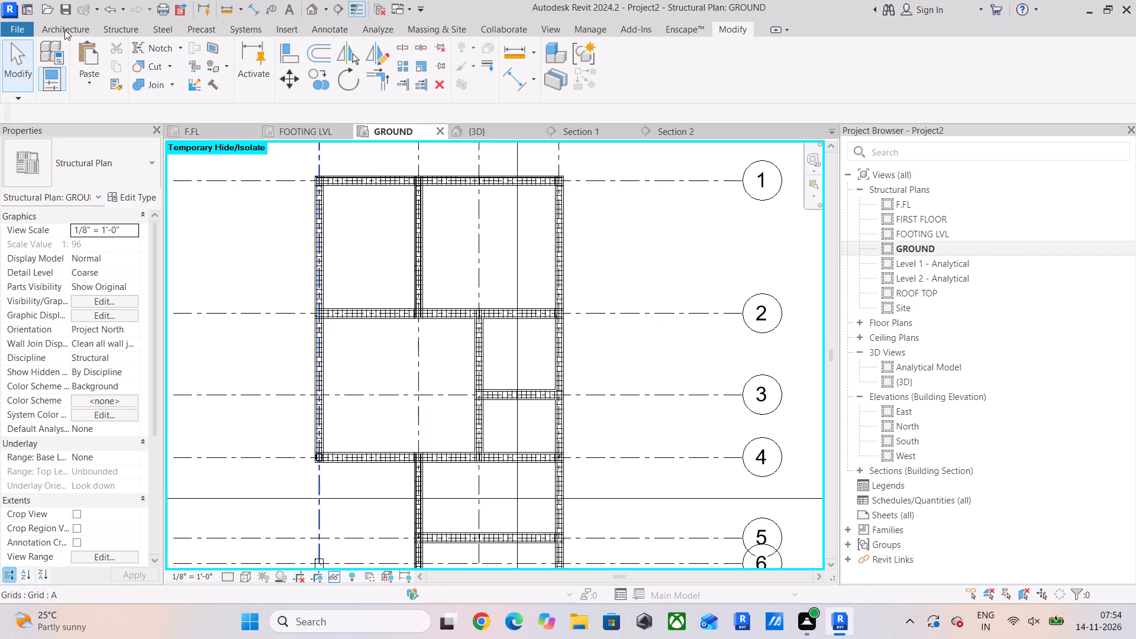
Create a rectangular 6" foundation slab on GROUND inside the beams of bay A–B between grids 1 and 2, 9'-3" by 12'-6".
click(149, 25)
click(112, 28)
click(440, 57)
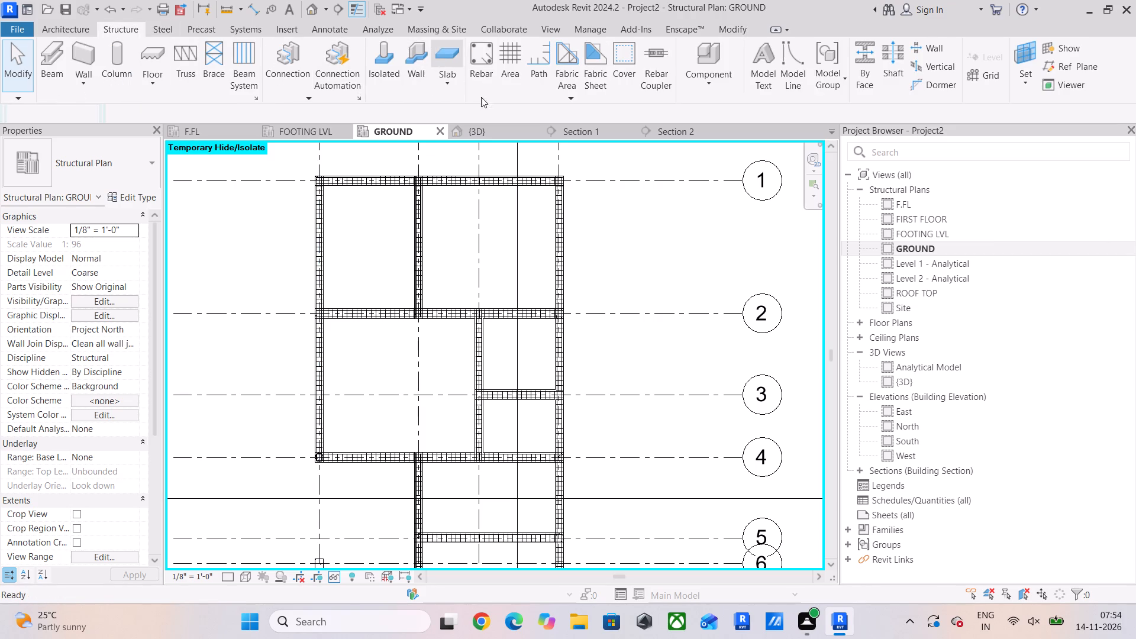
click(741, 53)
scroll(305, 191, up, 5)
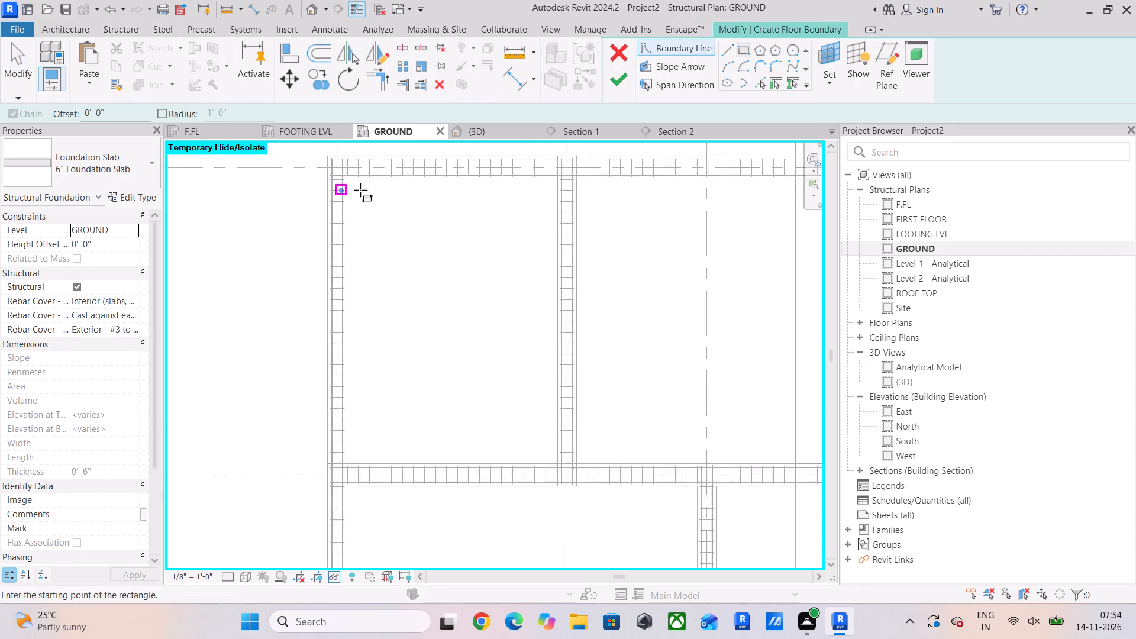
scroll(360, 190, up, 4)
middle_drag(377, 192, 336, 327)
scroll(305, 319, up, 10)
scroll(225, 280, up, 1)
middle_drag(237, 295, 324, 404)
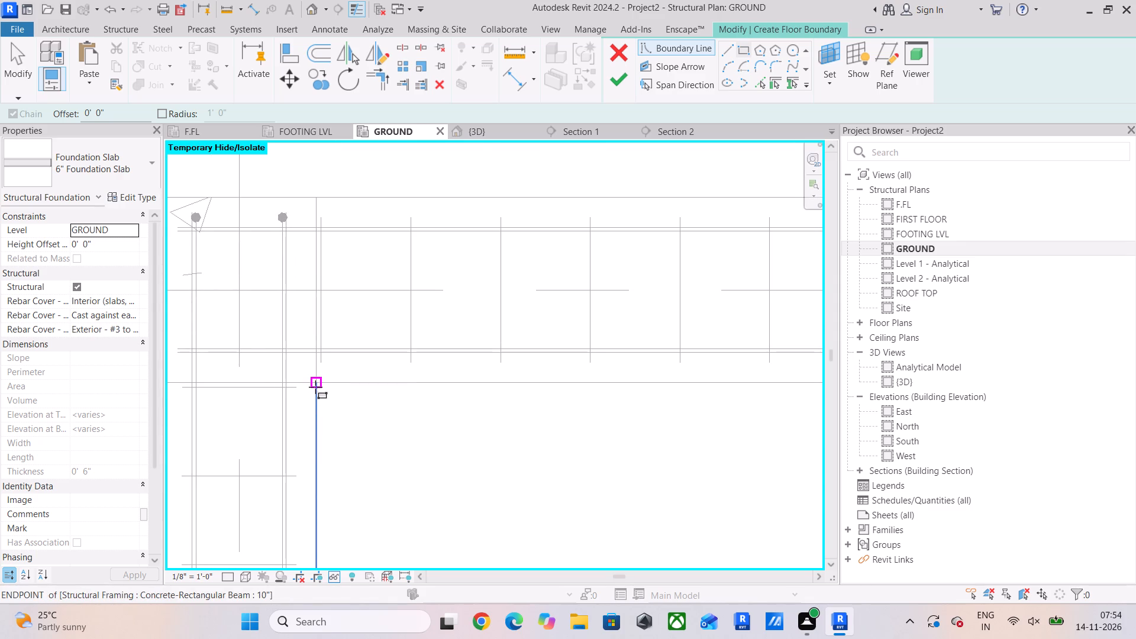
drag(315, 387, 321, 393)
scroll(453, 463, down, 9)
middle_drag(503, 472, 318, 227)
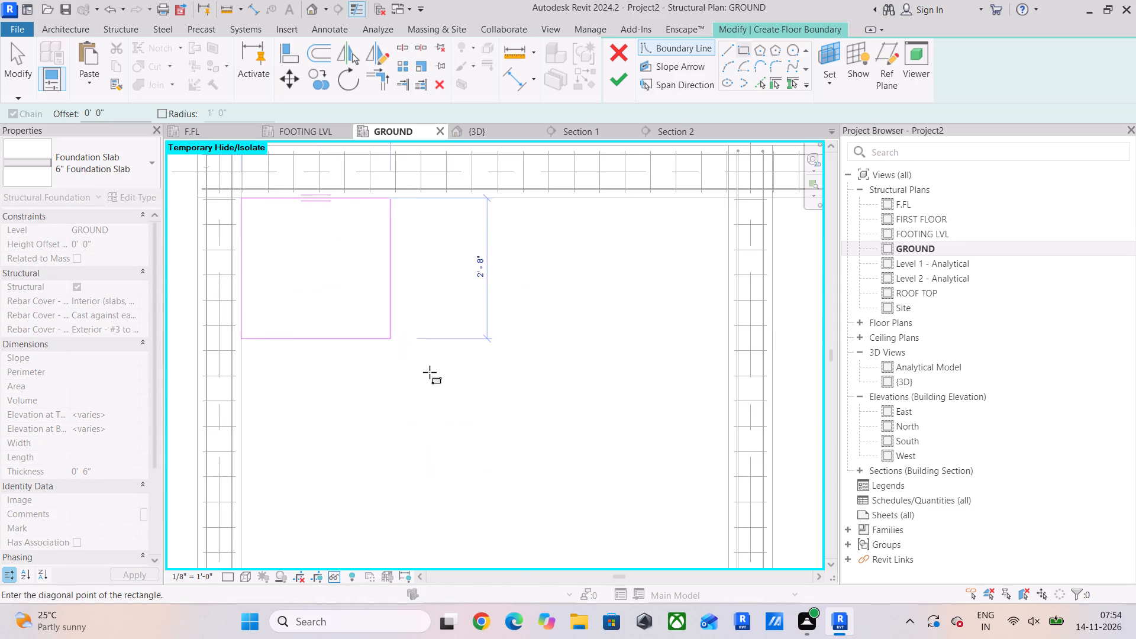
scroll(454, 401, down, 5)
middle_drag(469, 395, 283, 135)
scroll(388, 302, up, 6)
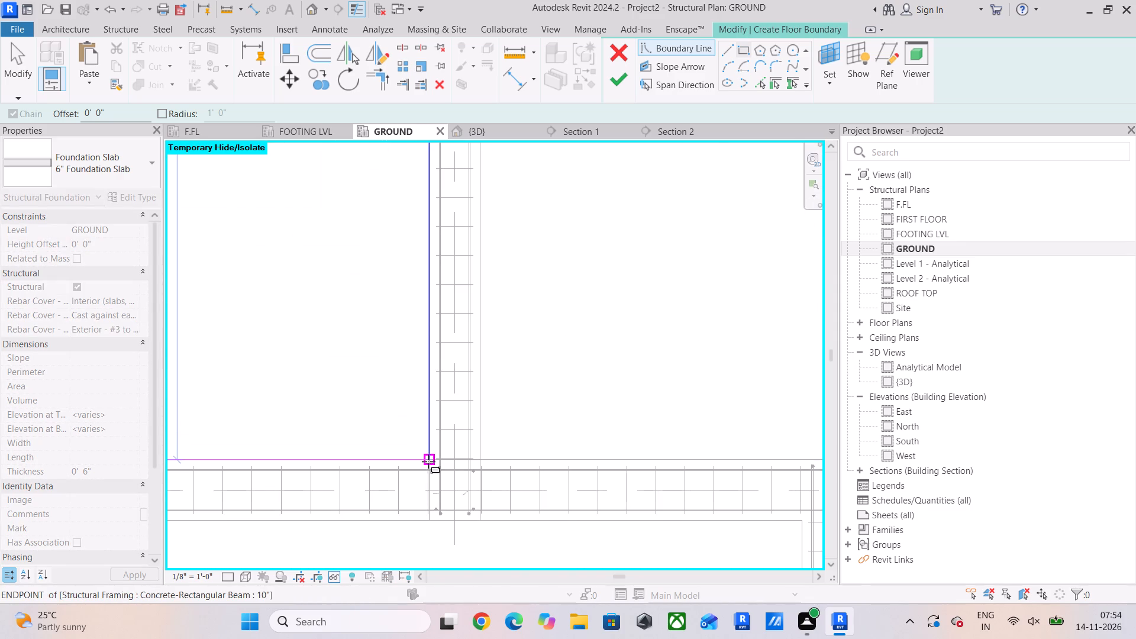
click(430, 459)
scroll(390, 311, down, 11)
scroll(478, 285, down, 3)
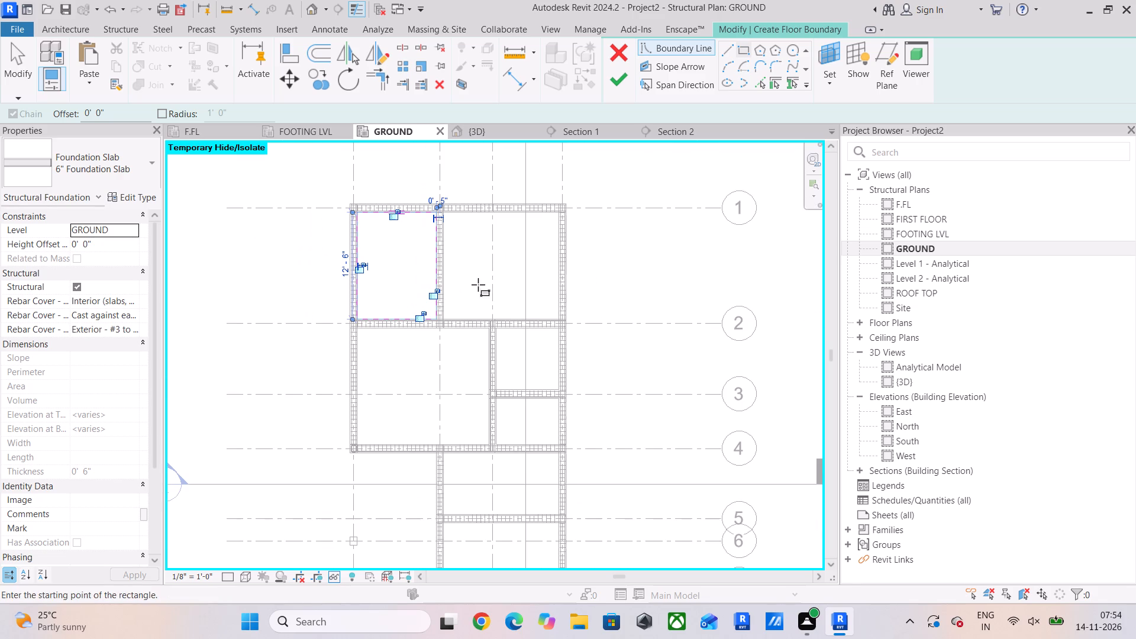
middle_click(464, 318)
click(621, 78)
Create a rectangular 6" foundation slab inside the beams of the wider adjoining bay between grids 1 and 2, about 13'-6" by 12'-6".
scroll(477, 231, up, 9)
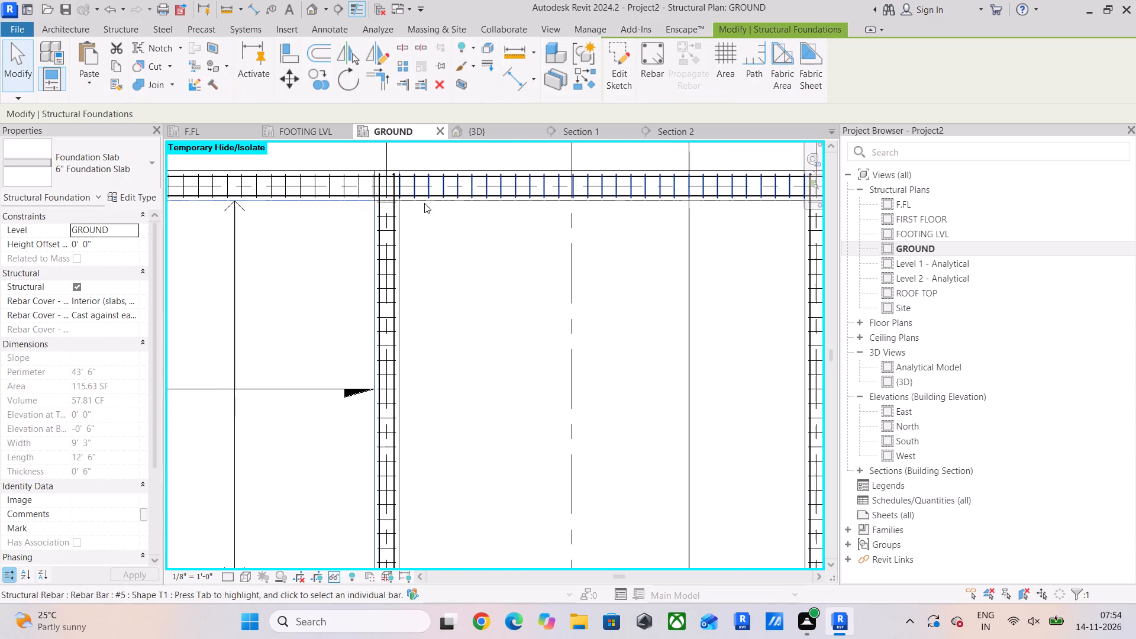
click(583, 69)
click(741, 52)
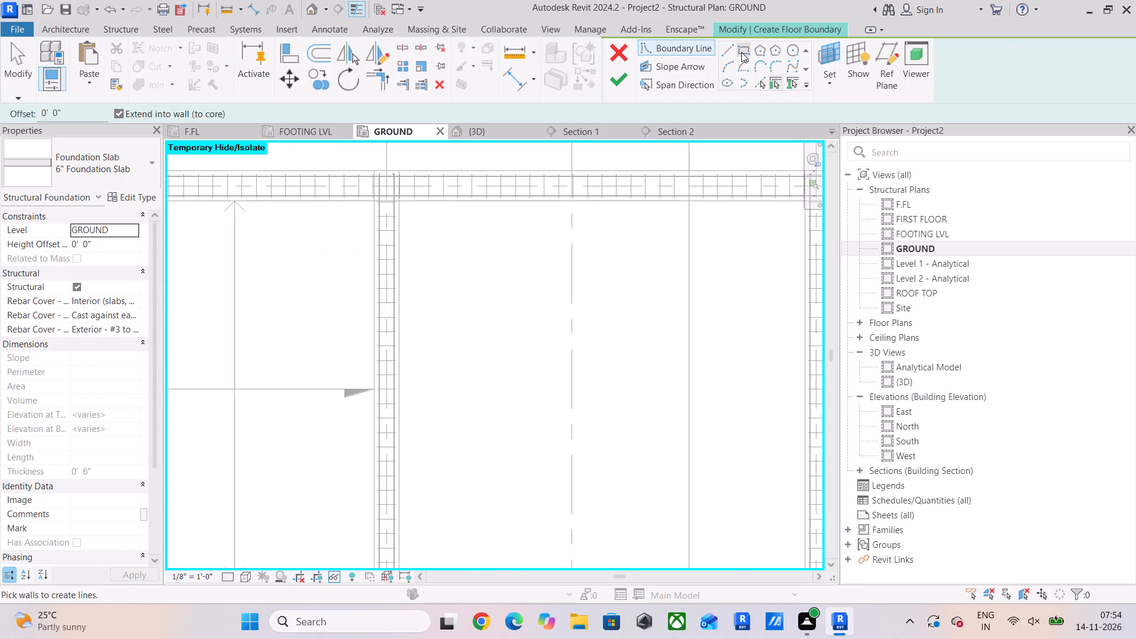
scroll(390, 177, up, 5)
drag(408, 226, 409, 230)
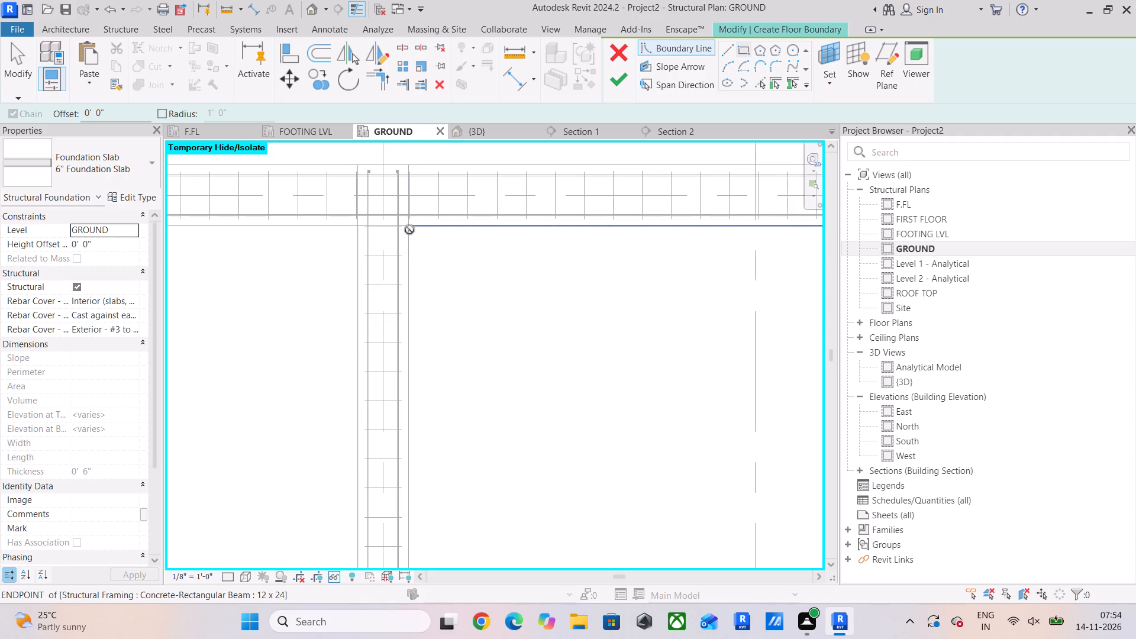
drag(409, 230, 412, 231)
scroll(568, 342, down, 11)
middle_drag(607, 346, 417, 215)
scroll(493, 306, up, 5)
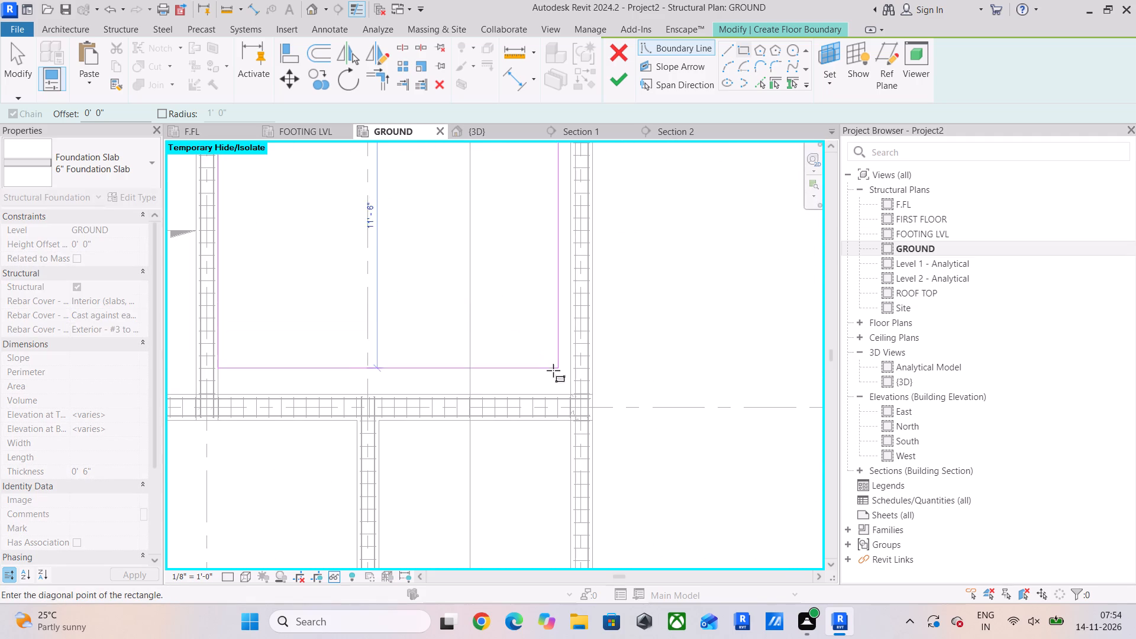
click(567, 391)
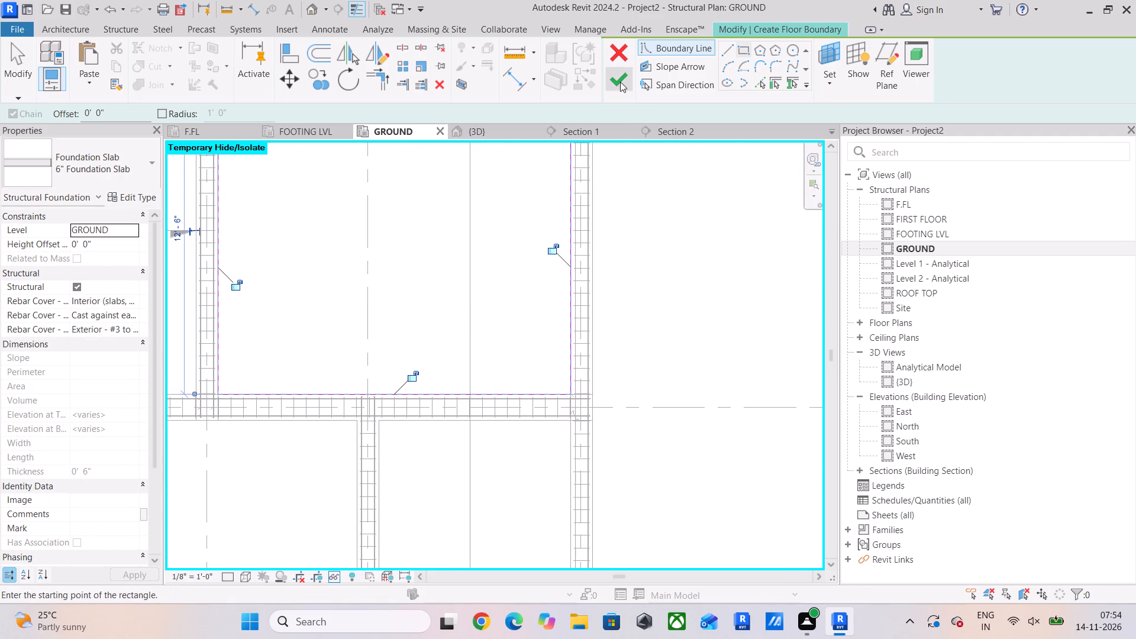
click(620, 82)
Start another 6" foundation slab on GROUND with a rectangular boundary for the large bay between grids 2 and 4.
scroll(530, 330, down, 5)
middle_drag(530, 330, 587, 308)
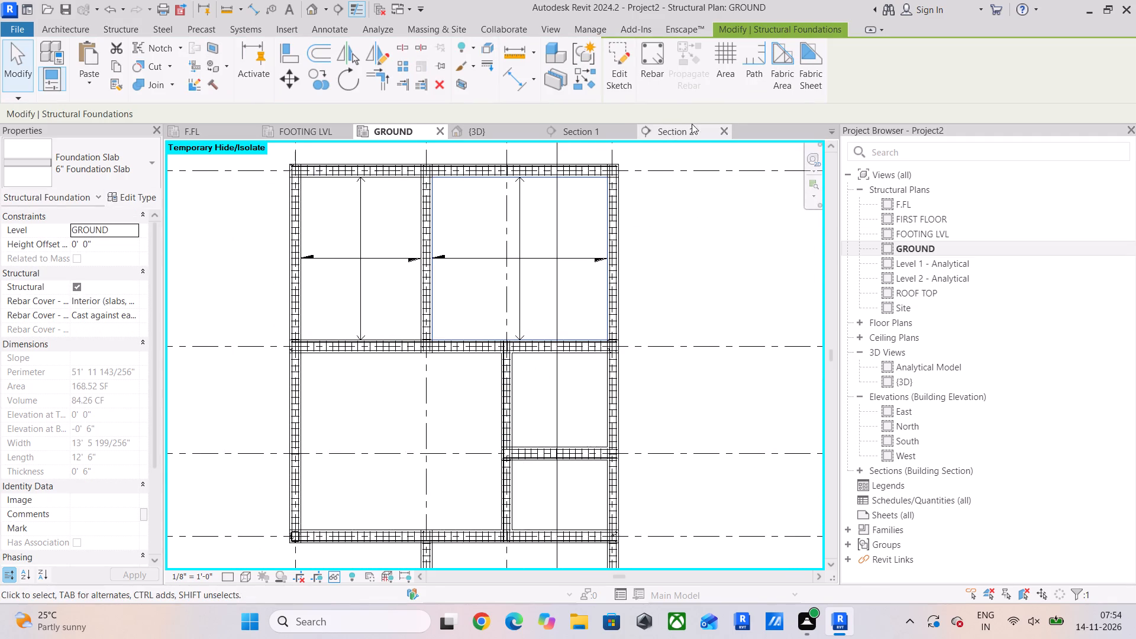
click(592, 76)
scroll(269, 460, up, 5)
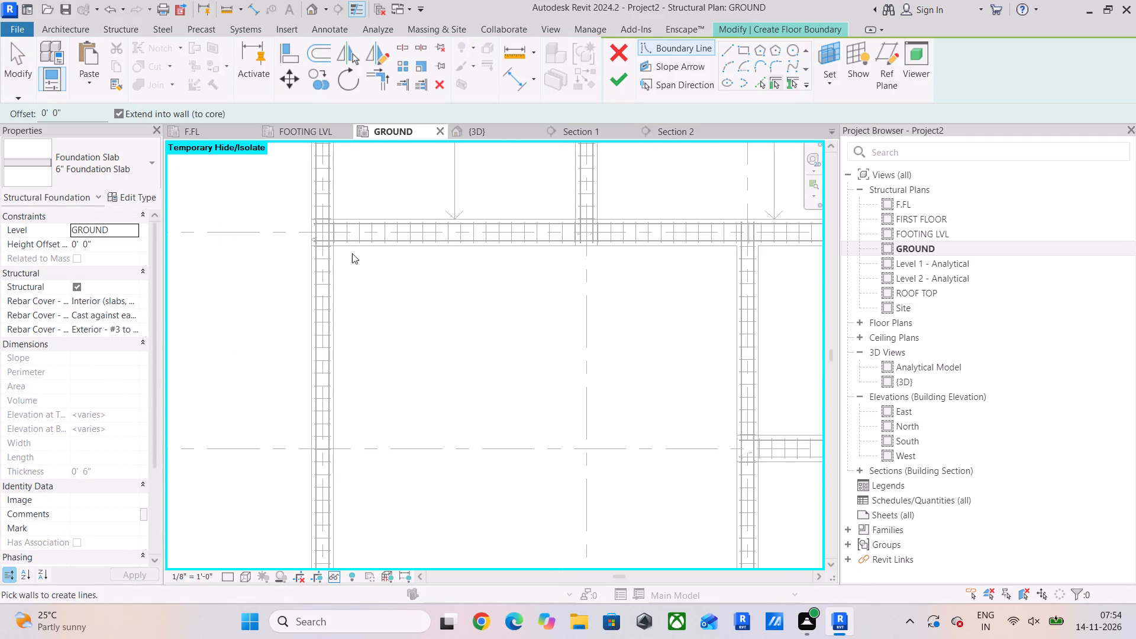
click(747, 46)
scroll(381, 243, up, 4)
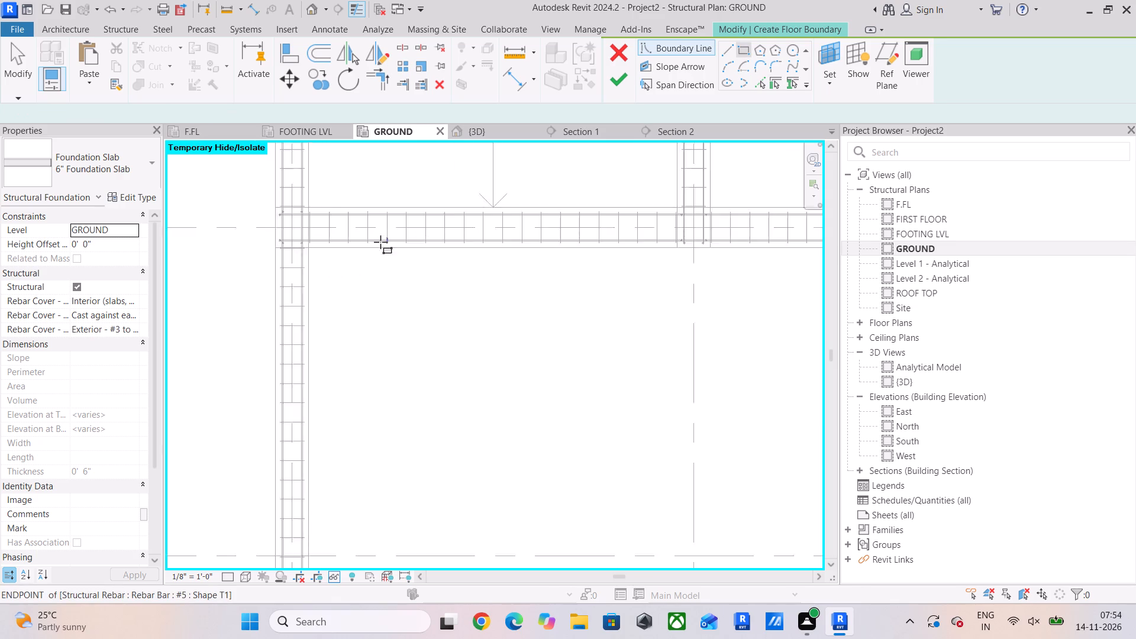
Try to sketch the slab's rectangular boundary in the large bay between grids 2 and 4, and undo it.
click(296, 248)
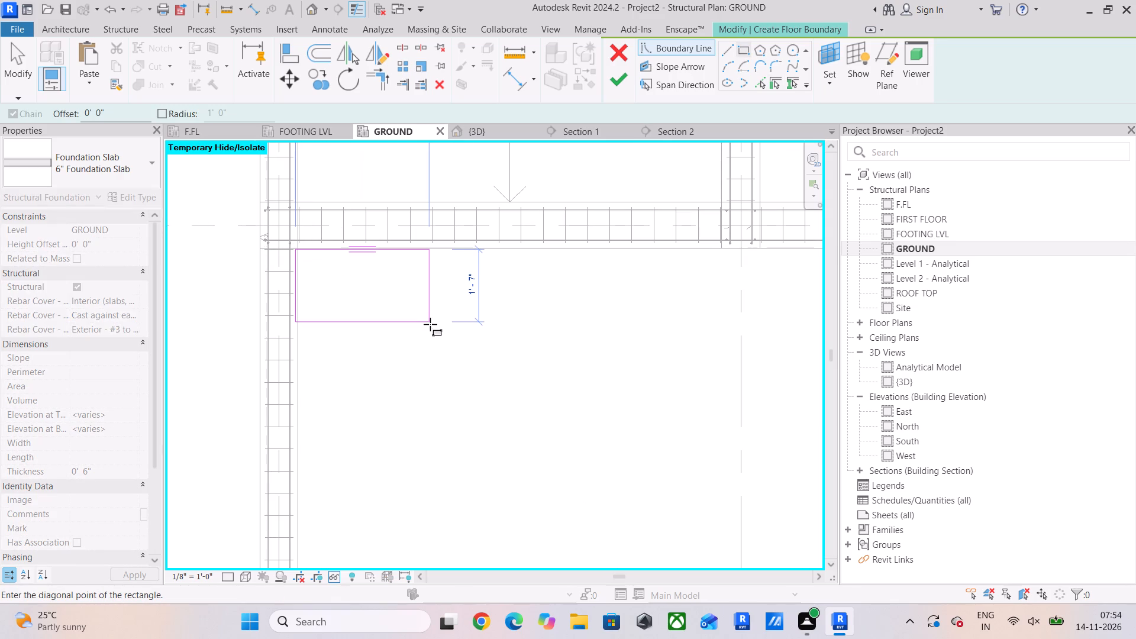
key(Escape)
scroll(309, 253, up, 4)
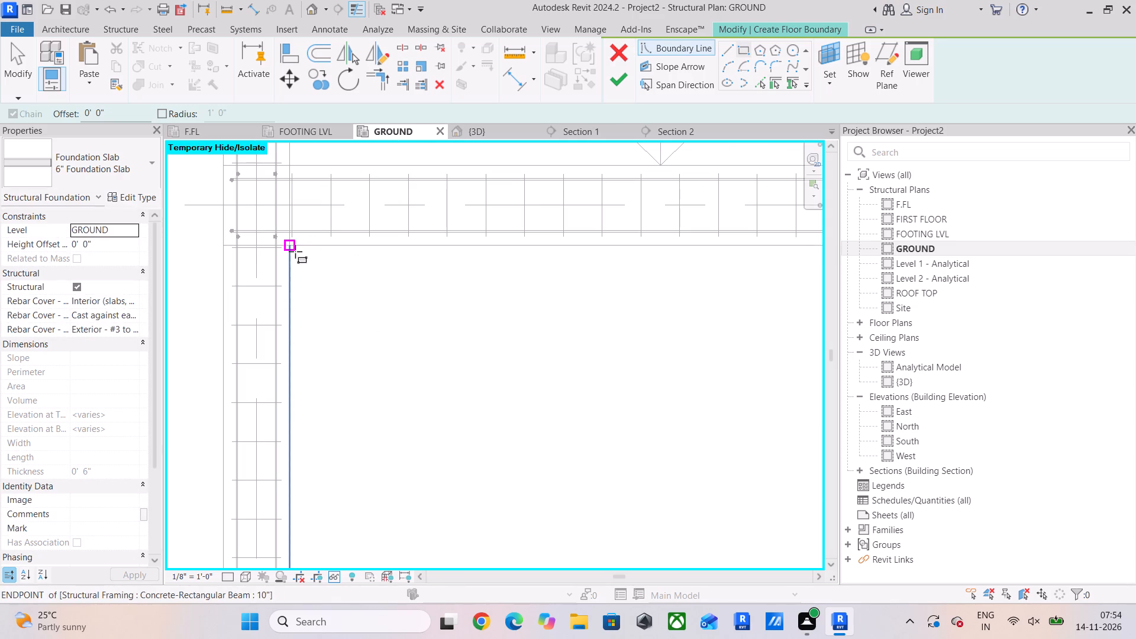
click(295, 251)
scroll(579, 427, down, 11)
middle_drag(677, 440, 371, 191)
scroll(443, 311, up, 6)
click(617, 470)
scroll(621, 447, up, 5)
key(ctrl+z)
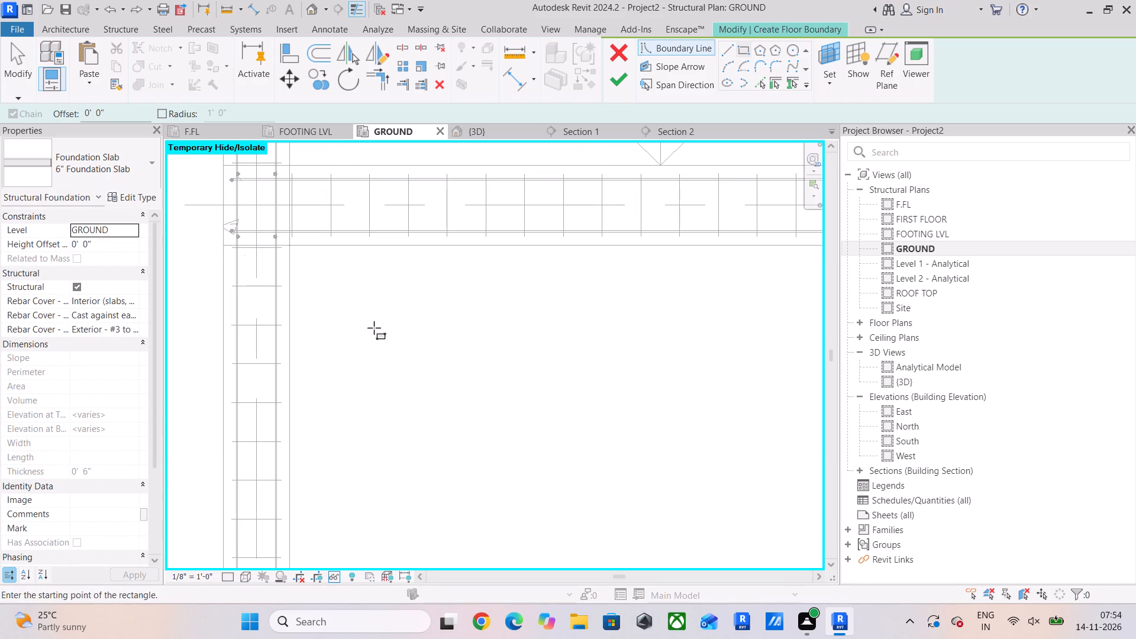
Sketch the slab boundary along the beam faces of the large bay between grids 2 and 4, about 15'-5" by 13'-7", and finish the slab.
click(289, 248)
scroll(537, 418, down, 6)
middle_drag(575, 422, 351, 234)
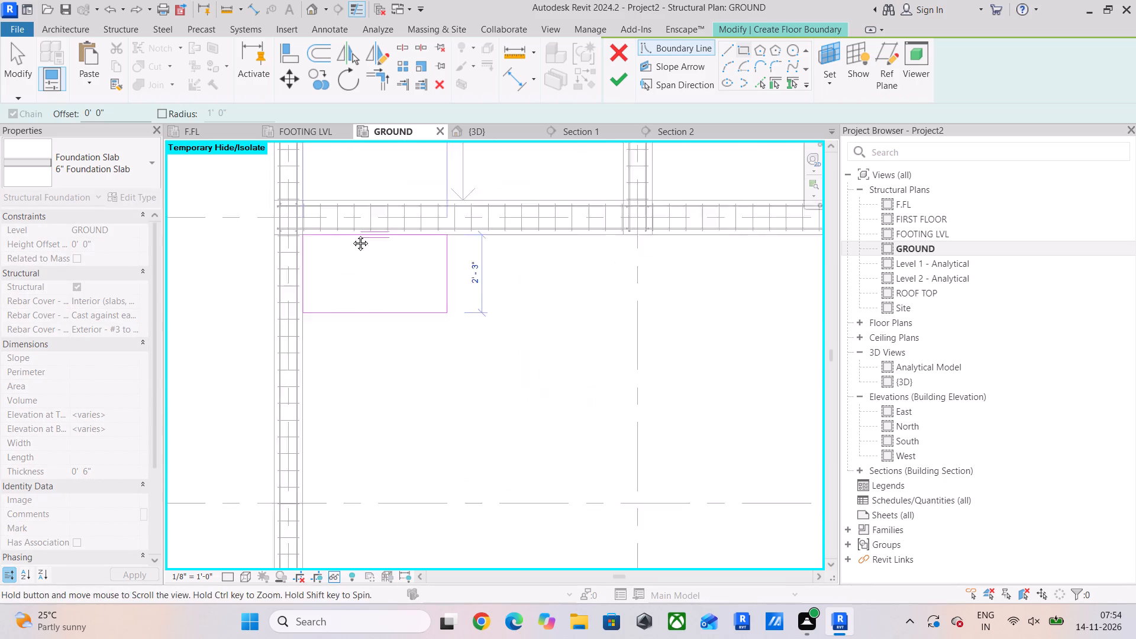
middle_drag(351, 234, 322, 205)
middle_drag(573, 402, 346, 189)
scroll(498, 375, up, 11)
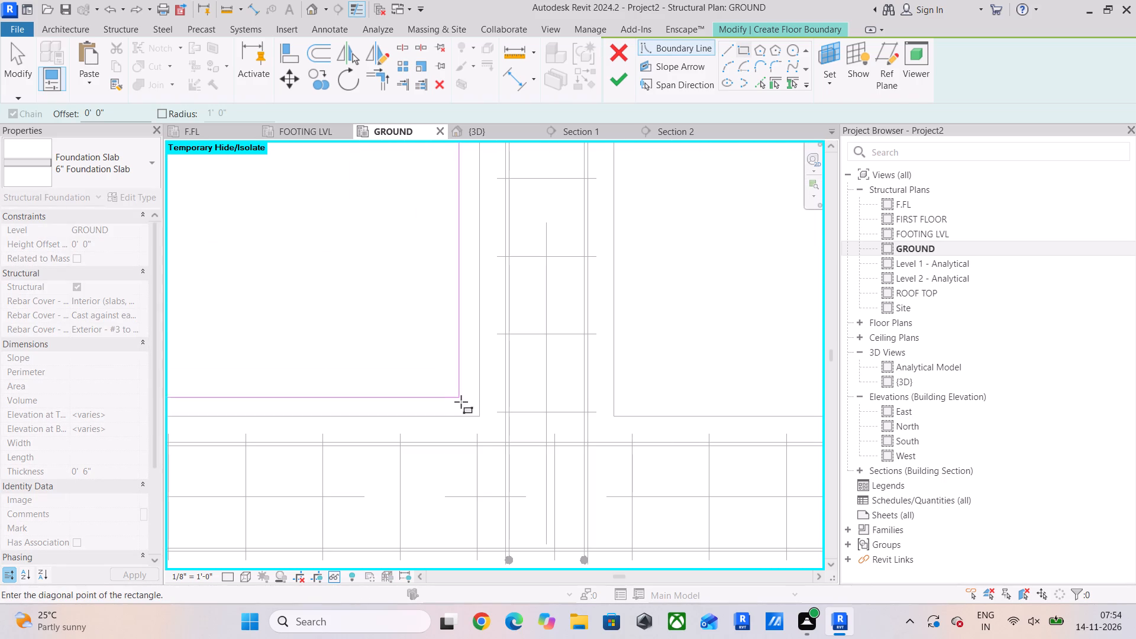
click(482, 417)
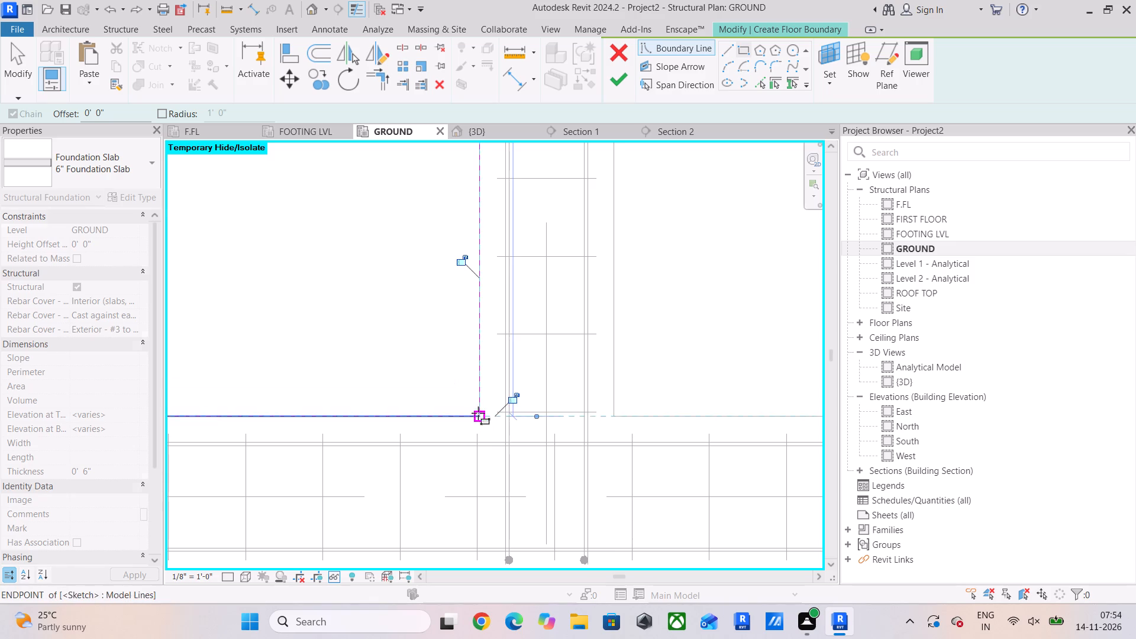
scroll(404, 304, down, 6)
middle_drag(491, 324, 383, 398)
scroll(423, 395, down, 4)
middle_drag(436, 387, 398, 415)
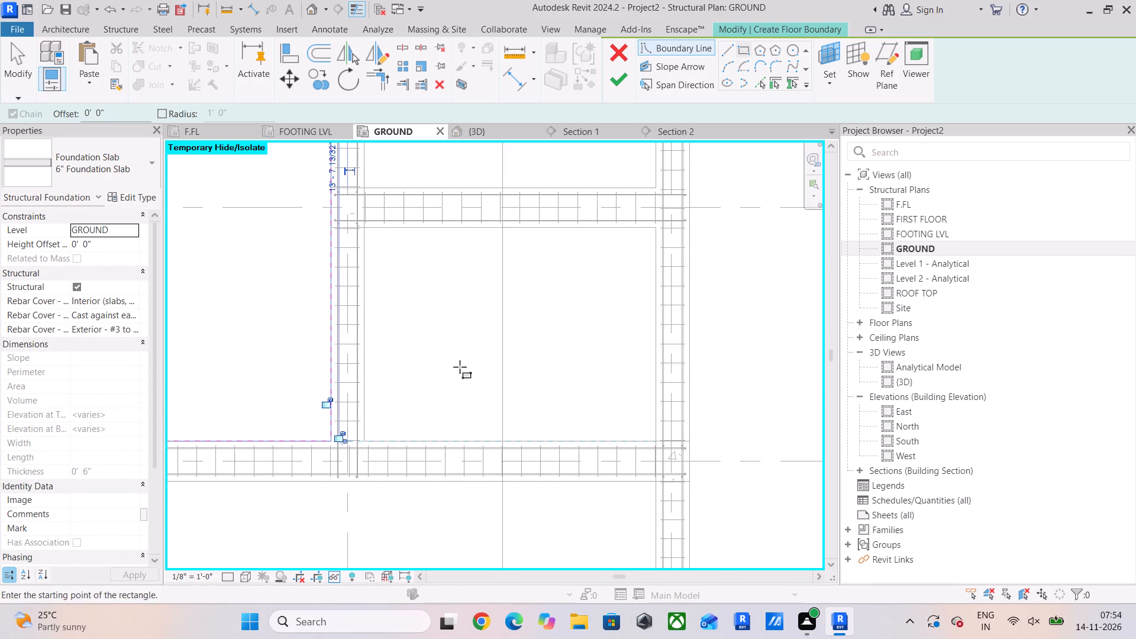
click(612, 92)
click(617, 83)
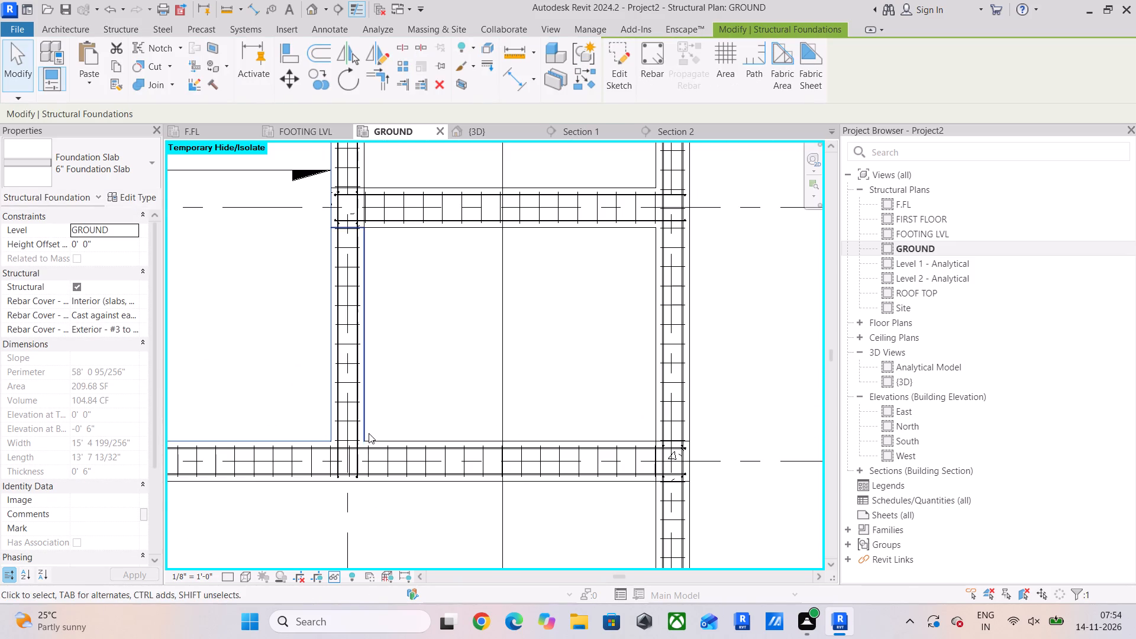
Create a rectangular 6" foundation slab inside the beams of the small bay between grids 3 and 4, about 7'-4" by 5'-4".
click(582, 79)
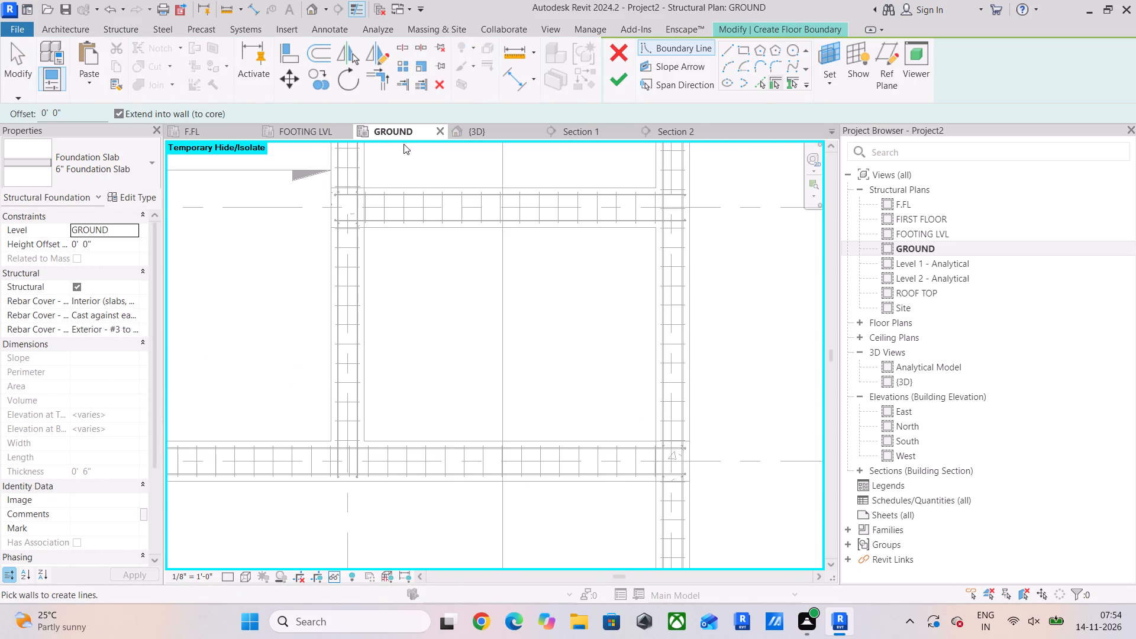
click(743, 48)
scroll(419, 433, up, 4)
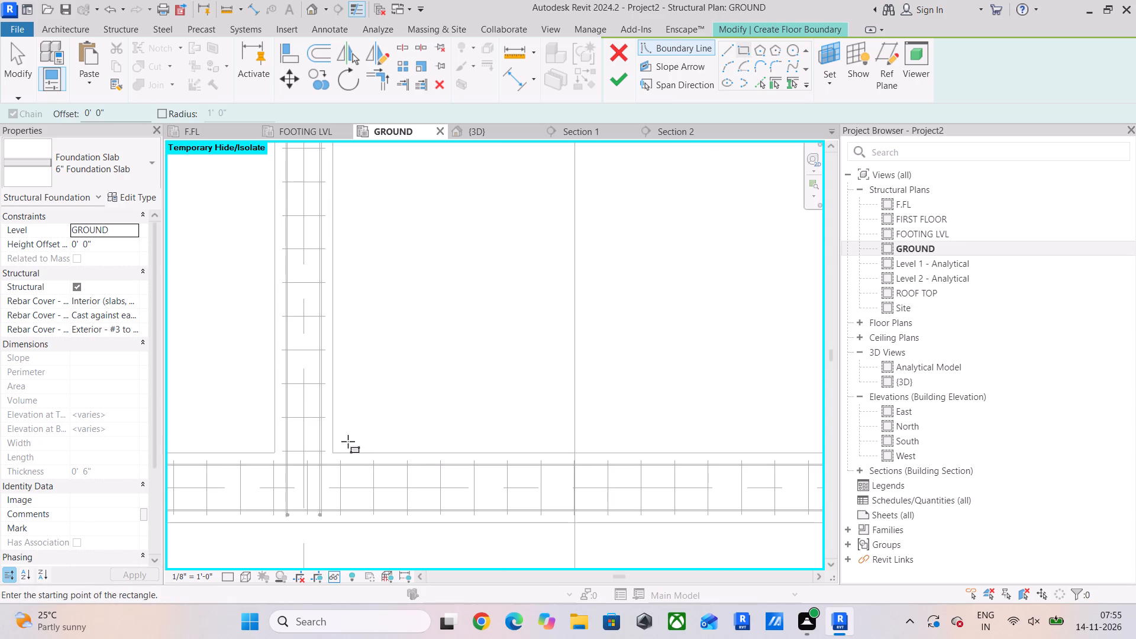
drag(335, 450, 346, 447)
scroll(621, 286, down, 4)
middle_drag(643, 279, 443, 424)
scroll(537, 335, up, 4)
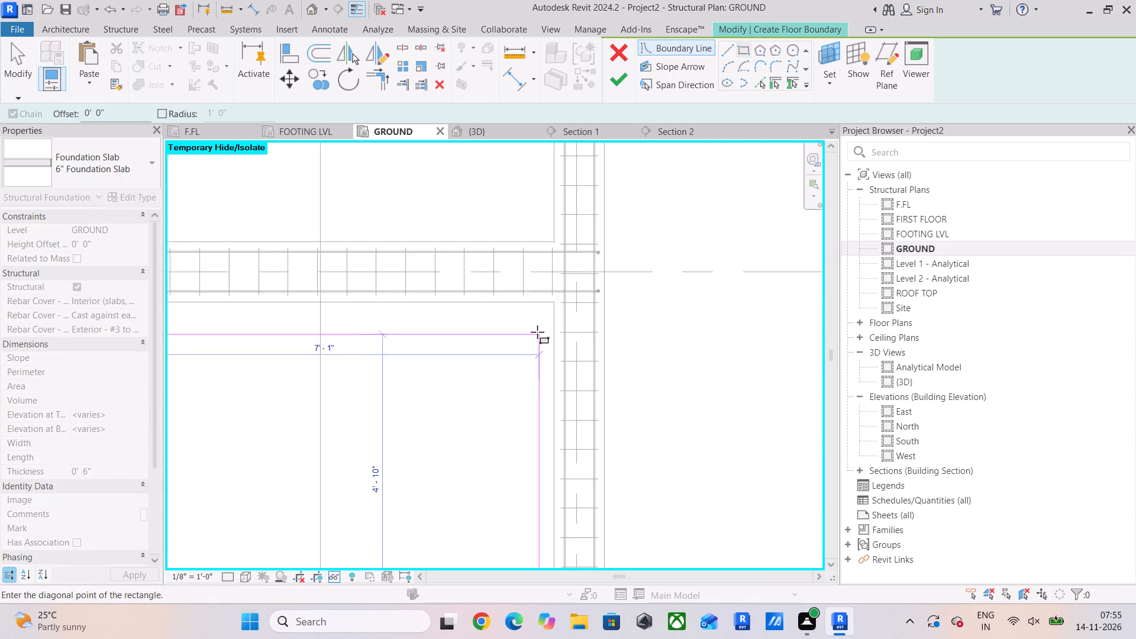
scroll(537, 332, up, 1)
click(561, 294)
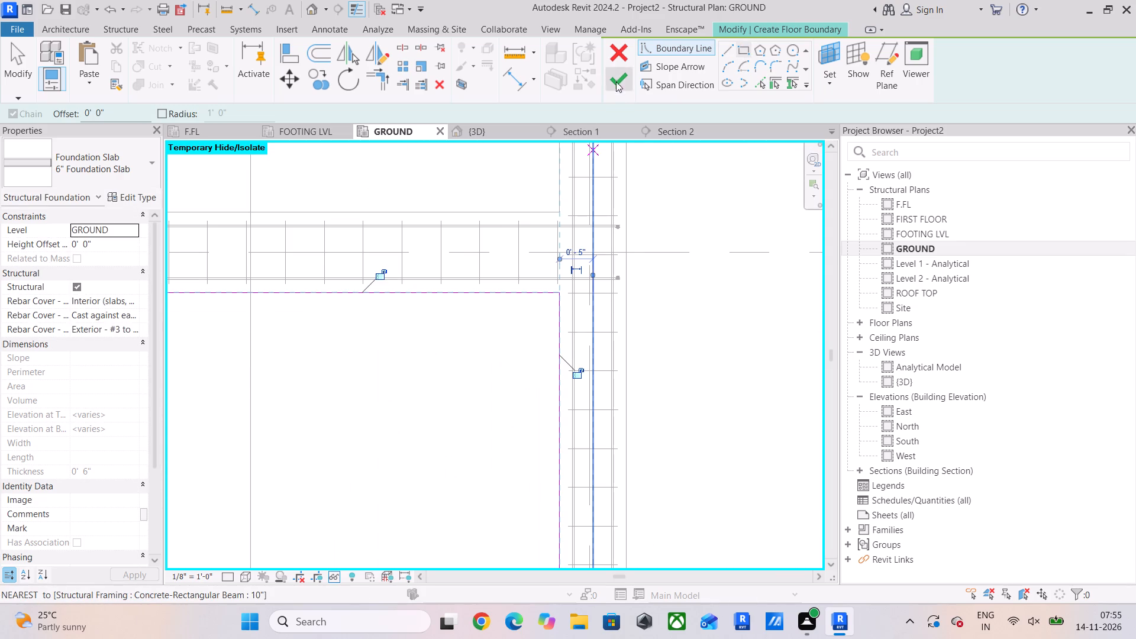
click(617, 76)
Create a rectangular 6" foundation slab inside the beams of the small bay between grids 2 and 3, 7'-4" by 7'-3".
click(583, 85)
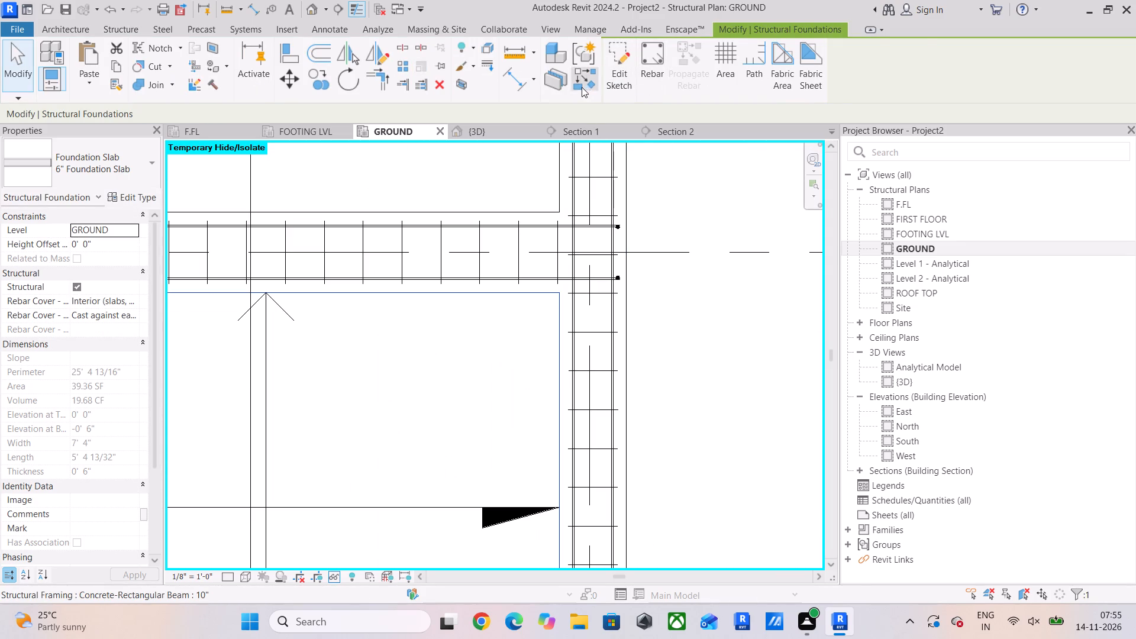
middle_drag(475, 275, 542, 370)
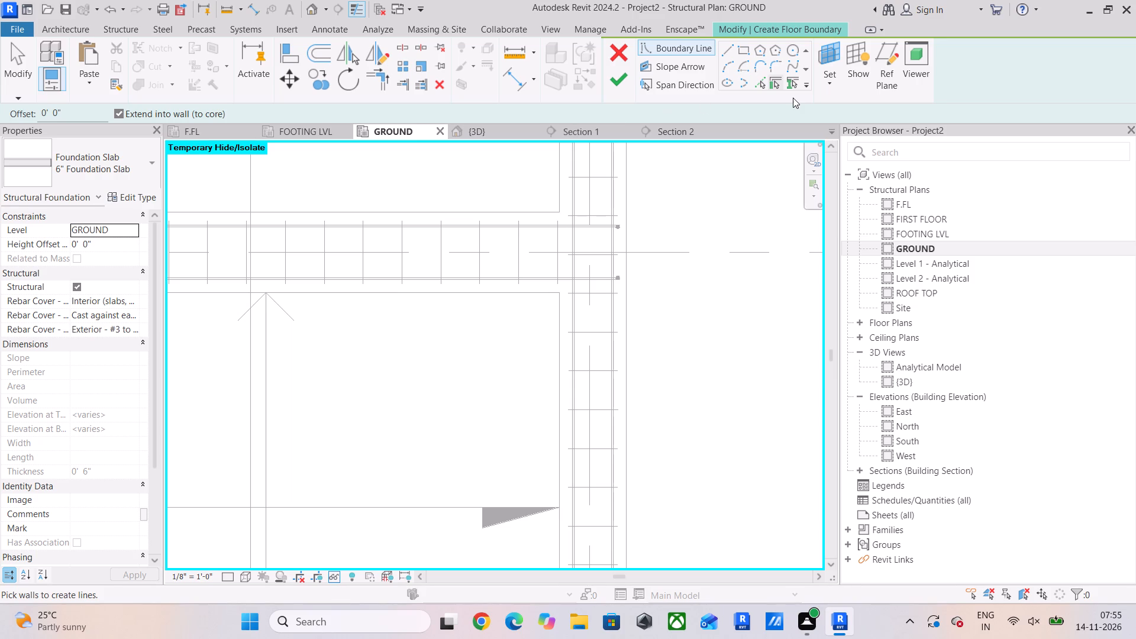
click(747, 47)
click(562, 207)
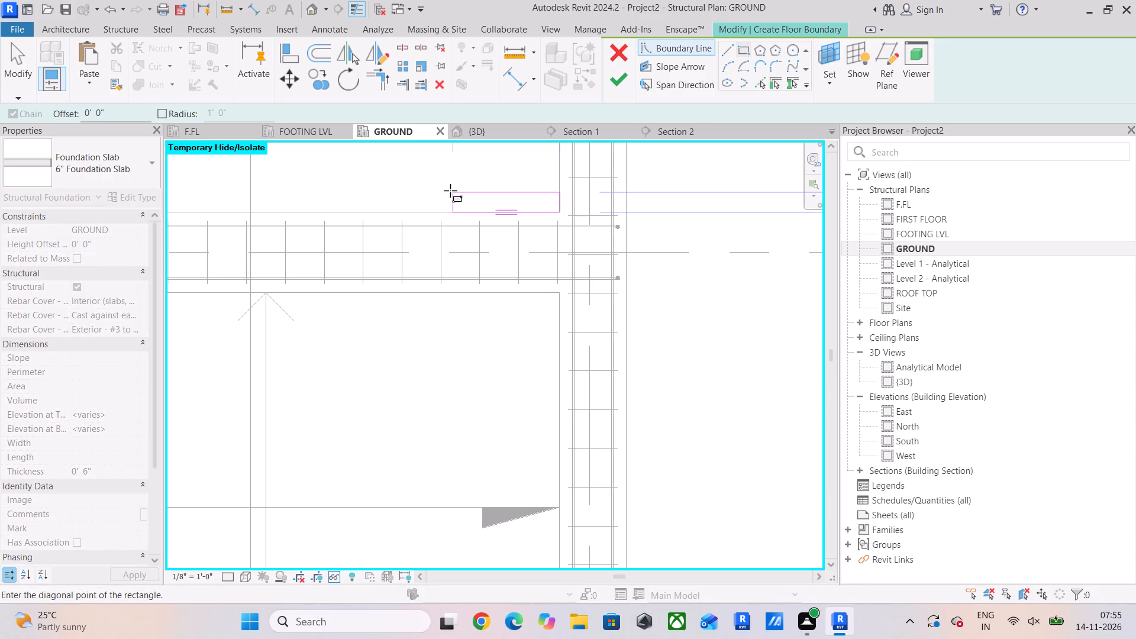
scroll(450, 191, down, 5)
middle_drag(450, 191, 730, 543)
scroll(511, 282, up, 5)
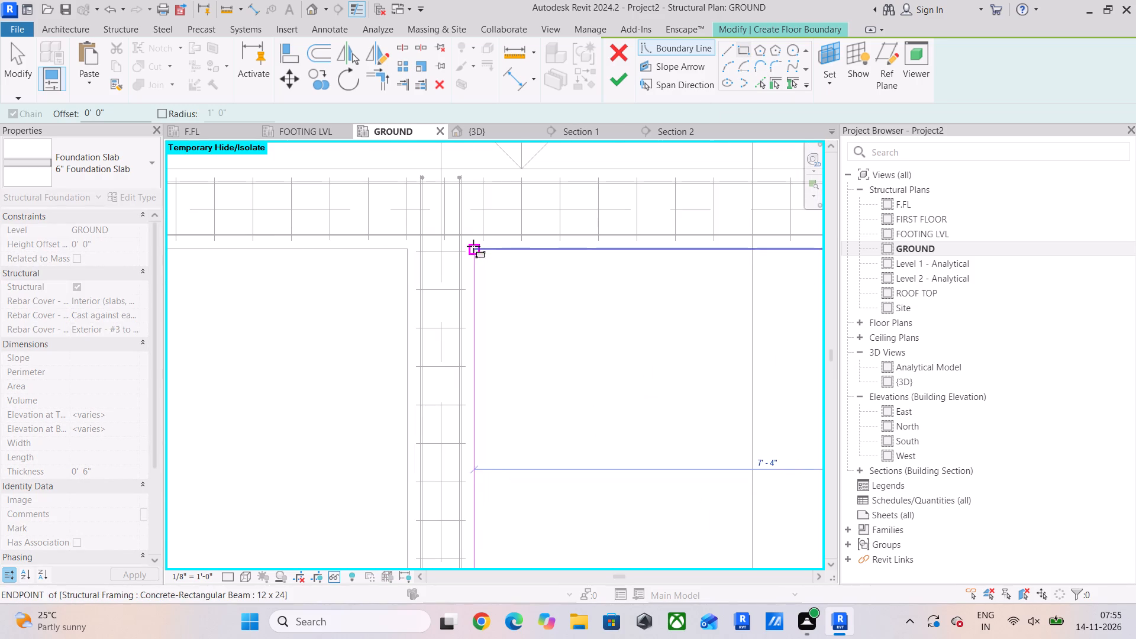
click(473, 246)
scroll(690, 384, down, 10)
middle_drag(701, 381, 620, 375)
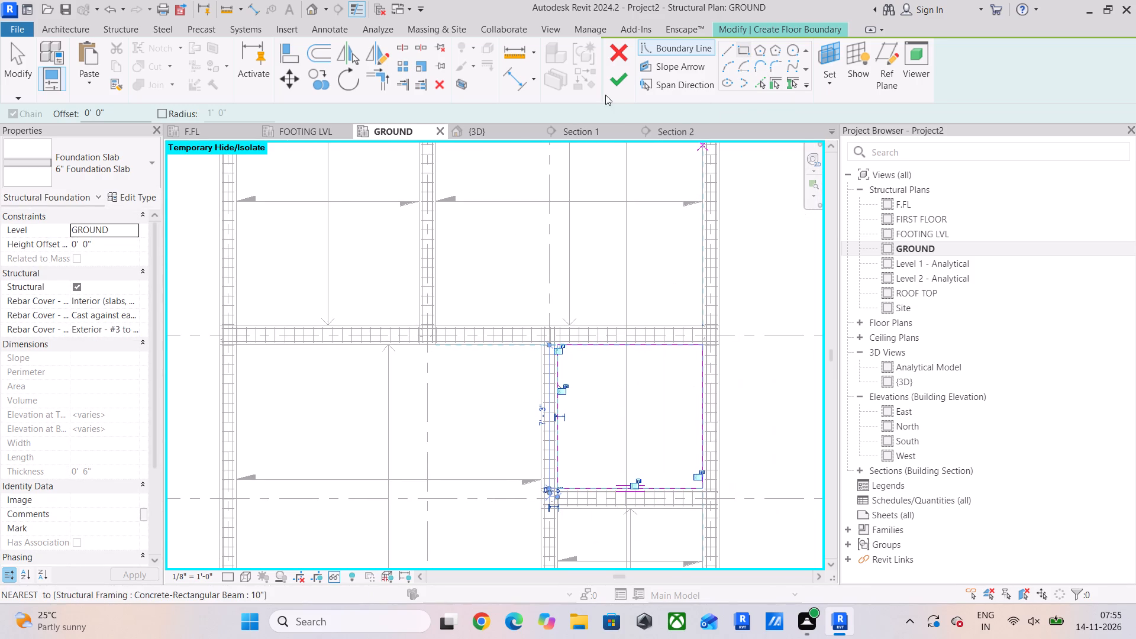
click(615, 82)
Create a rectangular 6" foundation slab inside the beams of the bay between grids 4 and 5, about 13'-6" by 7'-2".
scroll(612, 349, down, 4)
middle_drag(612, 350, 655, 230)
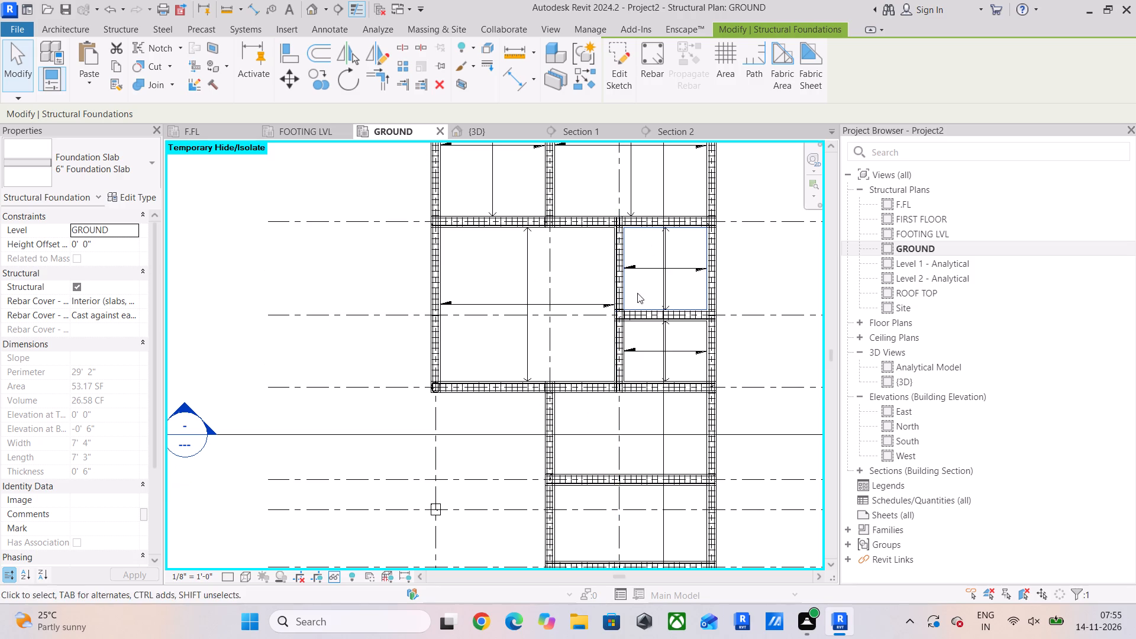
click(584, 85)
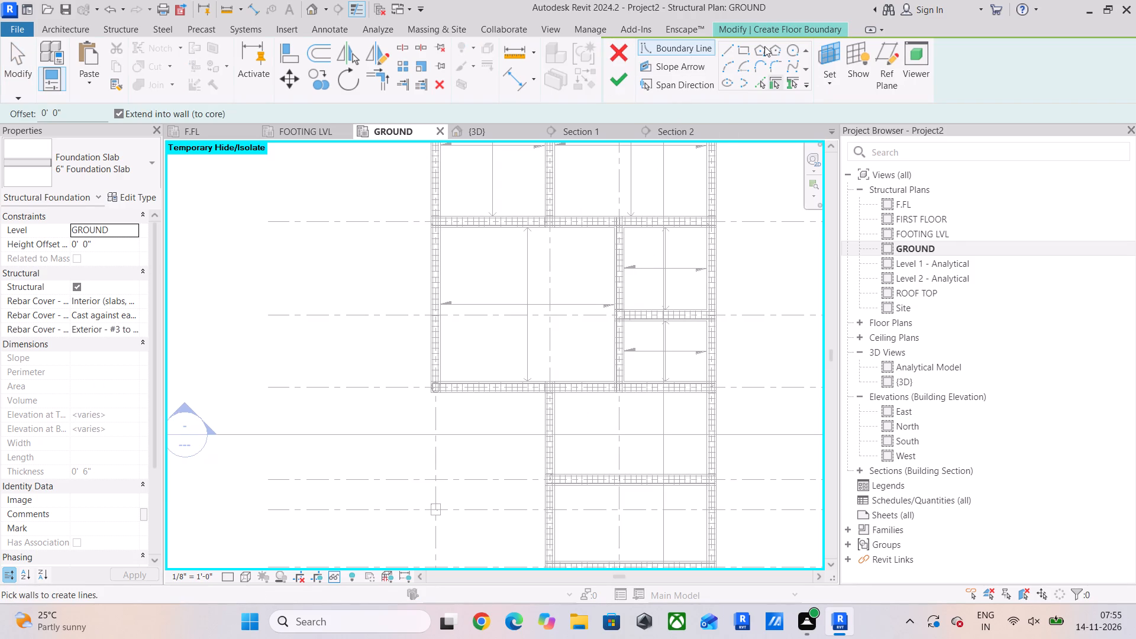
click(751, 51)
click(747, 51)
scroll(551, 364, up, 5)
middle_drag(547, 386, 351, 223)
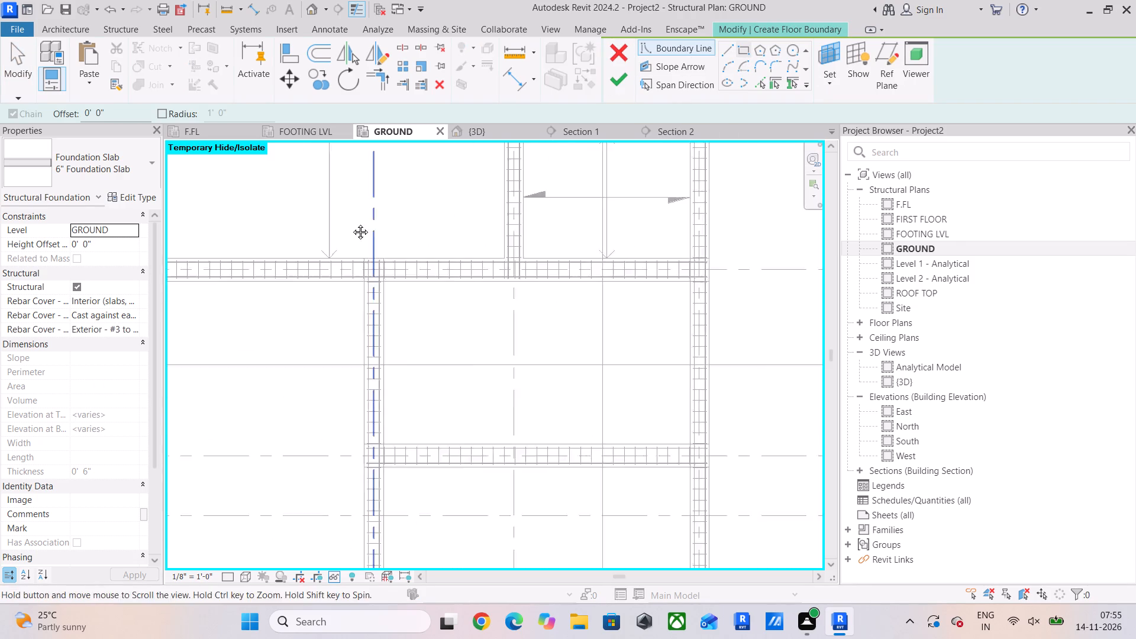
middle_drag(351, 223, 351, 223)
scroll(355, 259, up, 15)
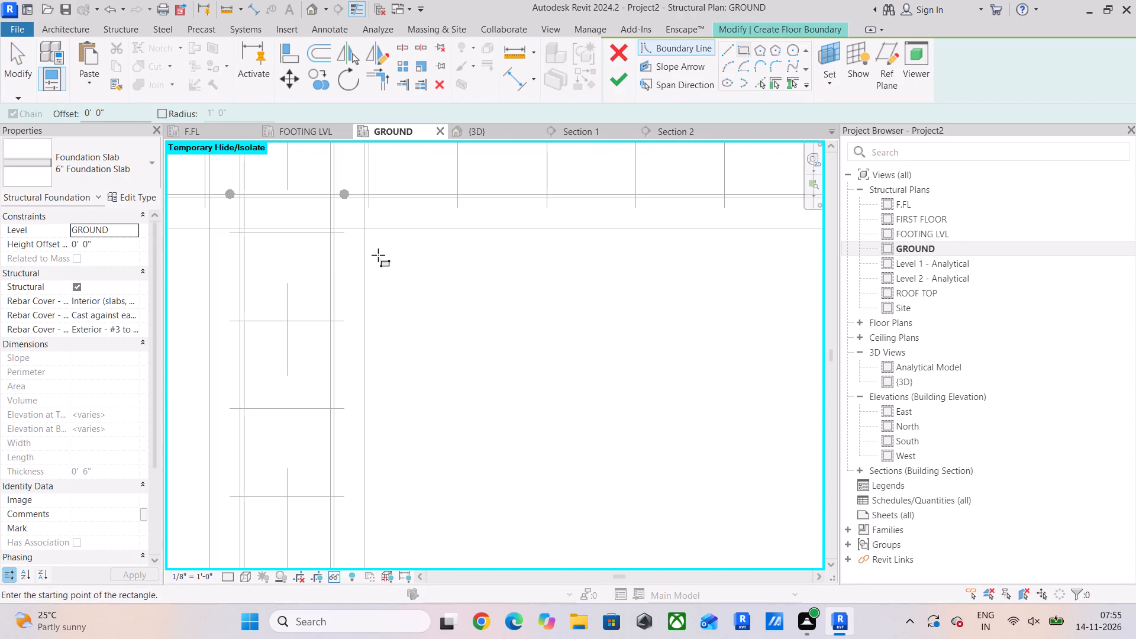
click(369, 230)
scroll(566, 376, down, 10)
middle_drag(624, 401, 373, 206)
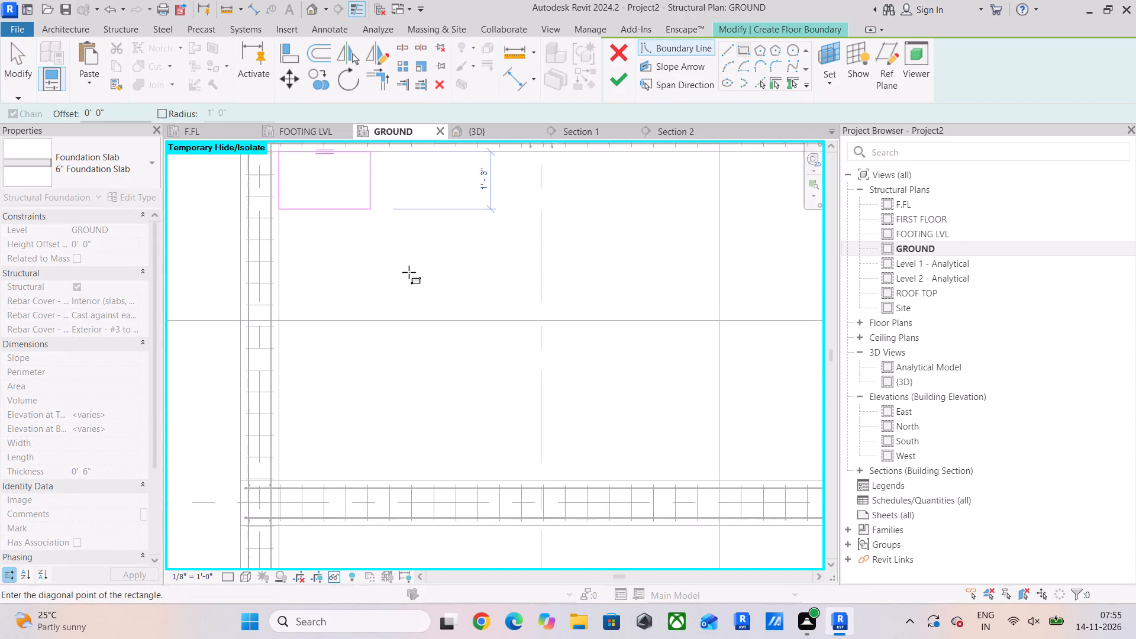
middle_drag(740, 422, 291, 334)
scroll(389, 366, up, 5)
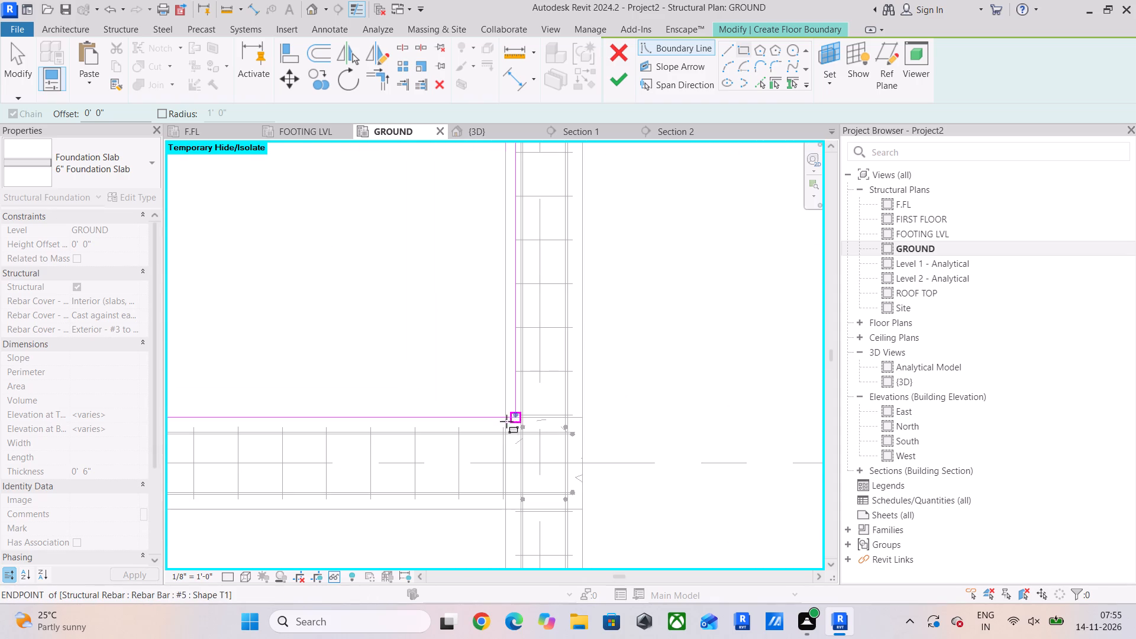
click(504, 417)
scroll(424, 315, down, 9)
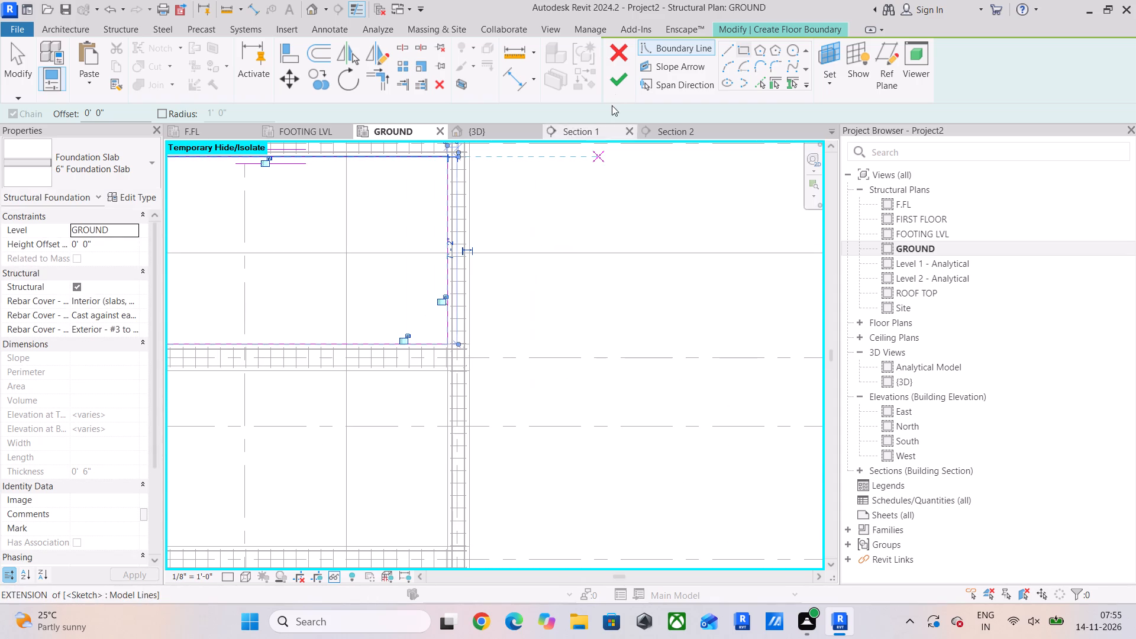
click(619, 78)
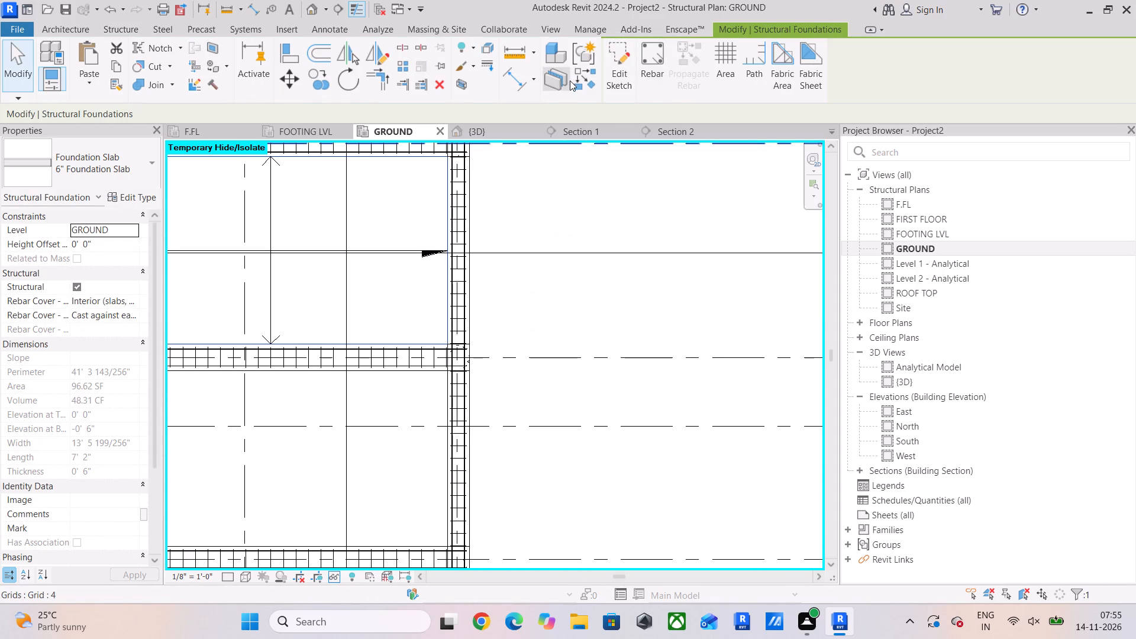
click(605, 78)
click(621, 75)
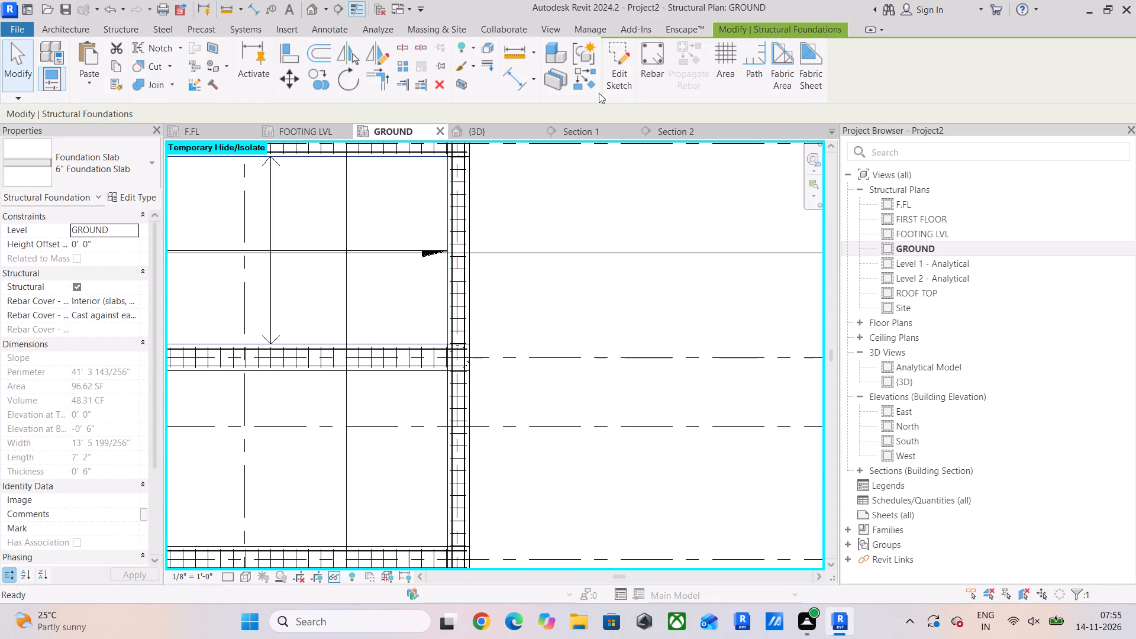
Create a rectangular 6" foundation slab inside the beams of the bottommost bay of the plan, about 13'-6" by 6'-9".
click(587, 80)
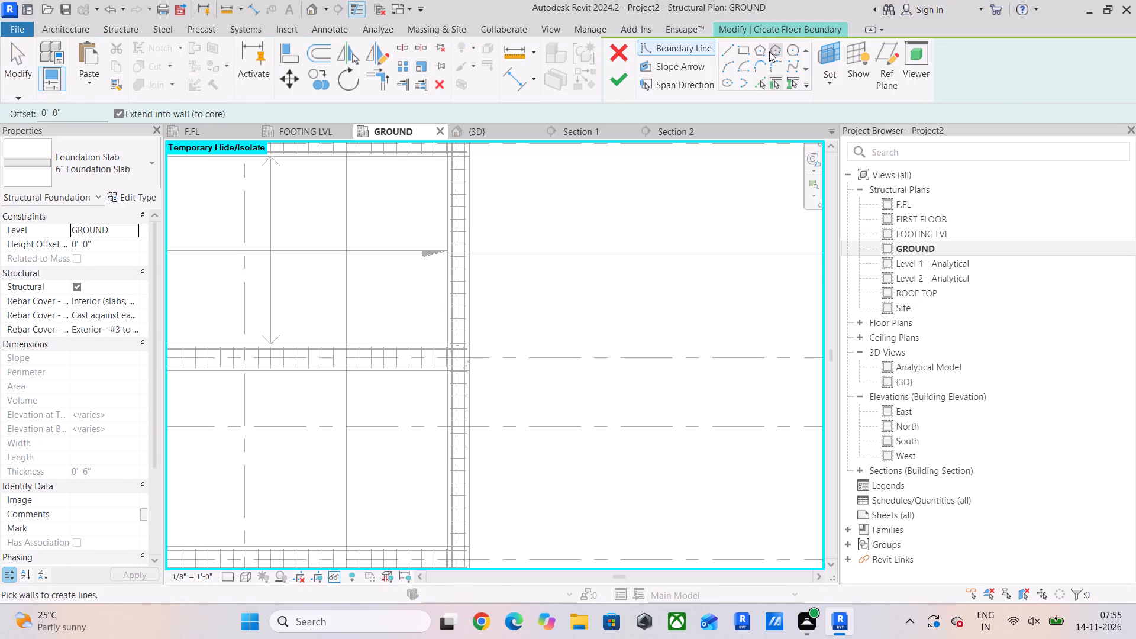
click(747, 47)
scroll(401, 401, up, 5)
scroll(505, 336, up, 8)
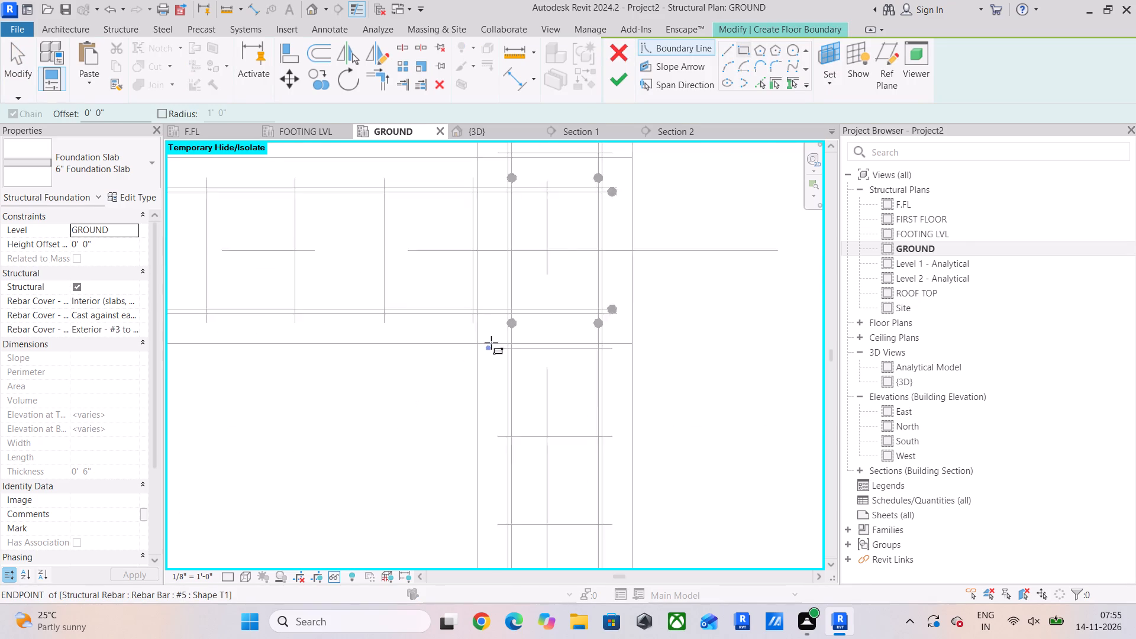
scroll(491, 343, up, 2)
click(474, 346)
scroll(407, 370, down, 5)
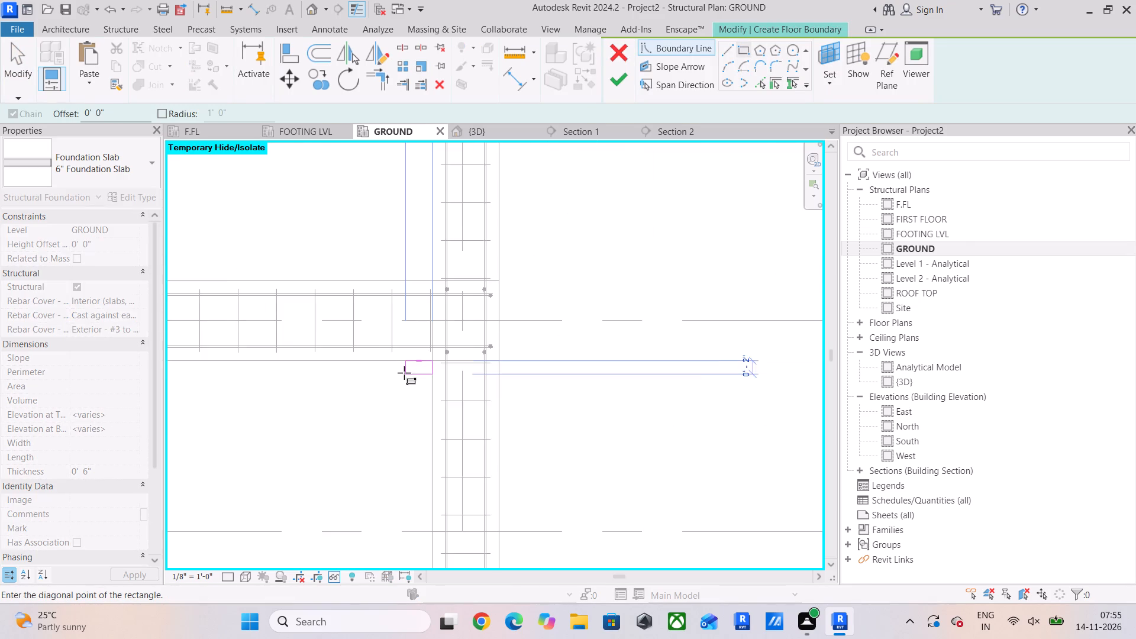
scroll(404, 373, down, 9)
middle_drag(398, 383, 644, 247)
scroll(648, 244, up, 1)
middle_drag(285, 424, 380, 393)
scroll(332, 409, up, 4)
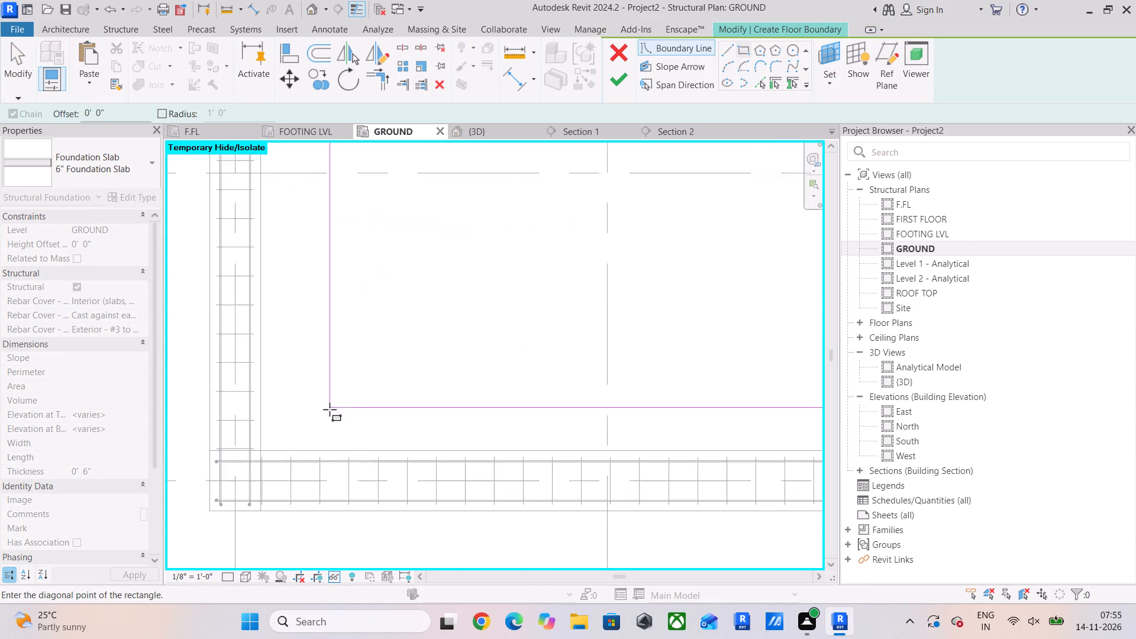
scroll(330, 409, up, 2)
click(238, 460)
scroll(305, 348, down, 10)
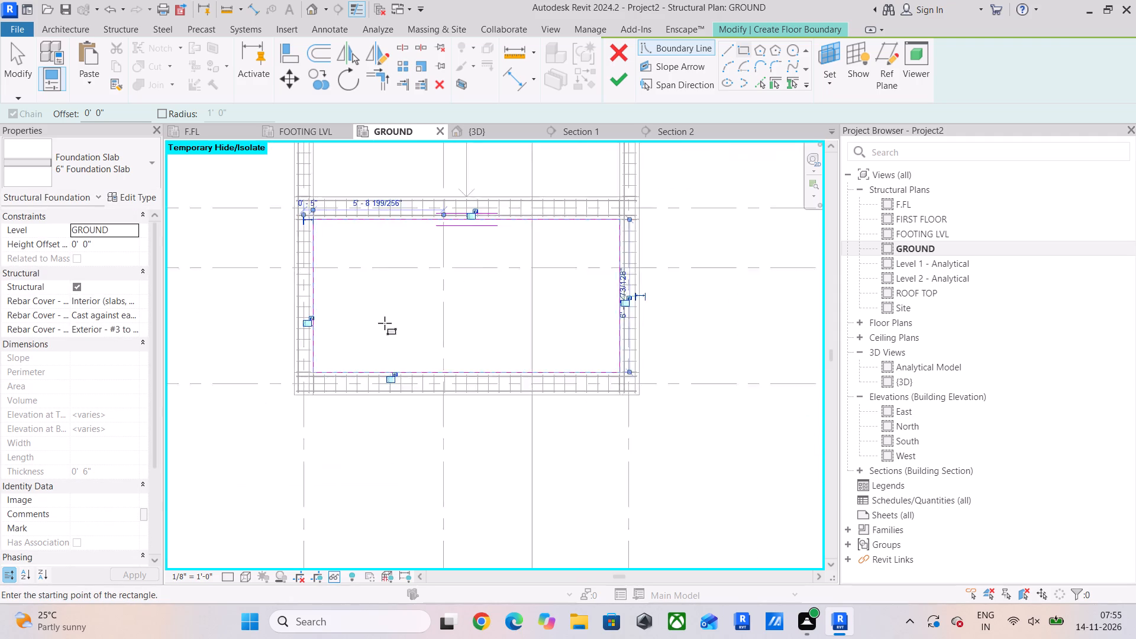
scroll(385, 323, down, 1)
middle_drag(392, 324, 380, 391)
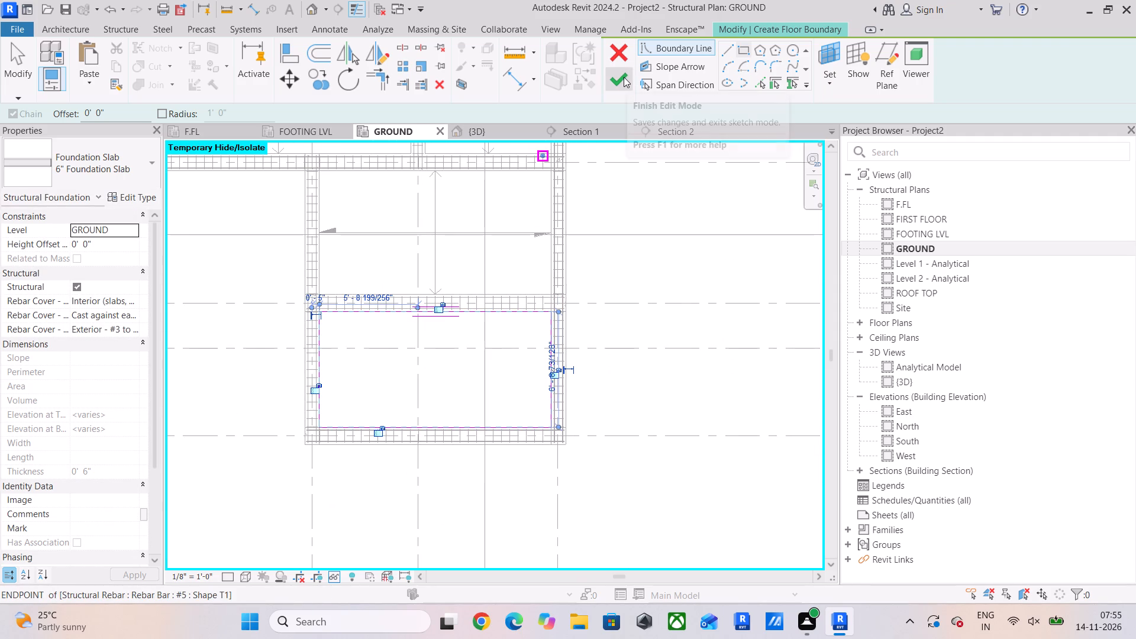
click(624, 77)
Create a rectangular 6" foundation slab over the open corner area beside the two lowest bays, about 10'-1" by 15'-11".
middle_drag(485, 291, 593, 274)
click(592, 77)
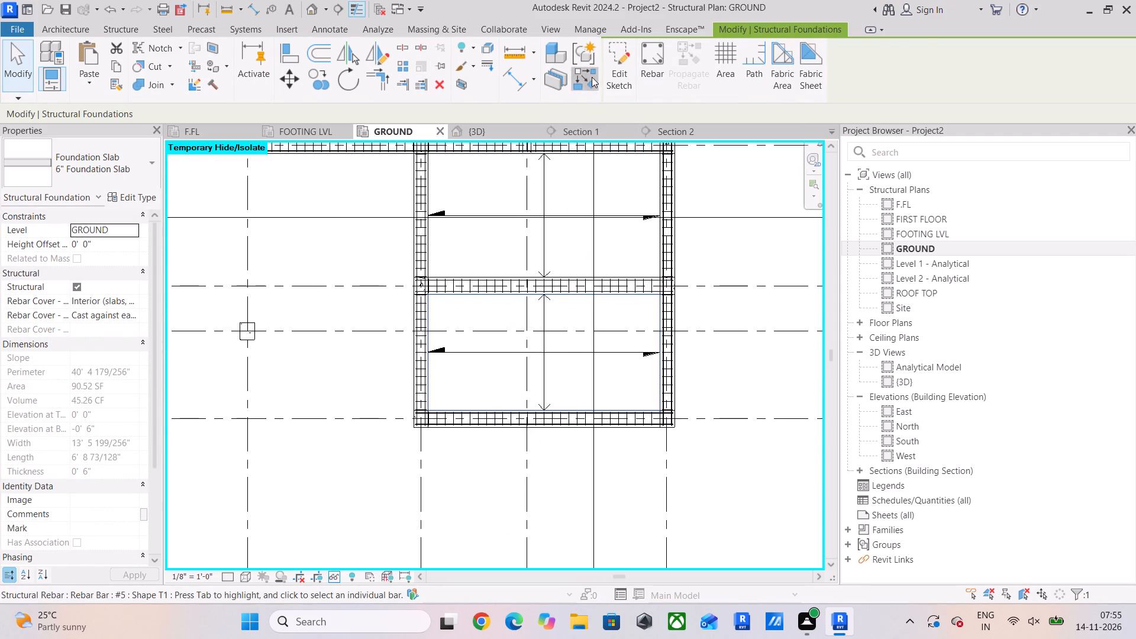
scroll(371, 489, up, 4)
scroll(445, 379, up, 10)
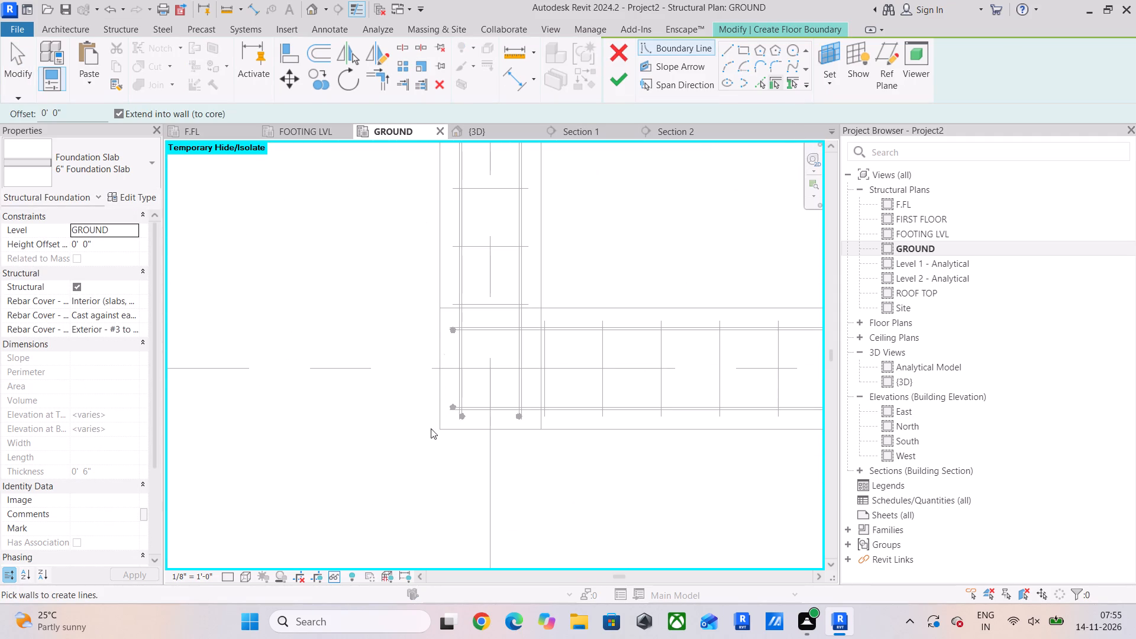
click(743, 53)
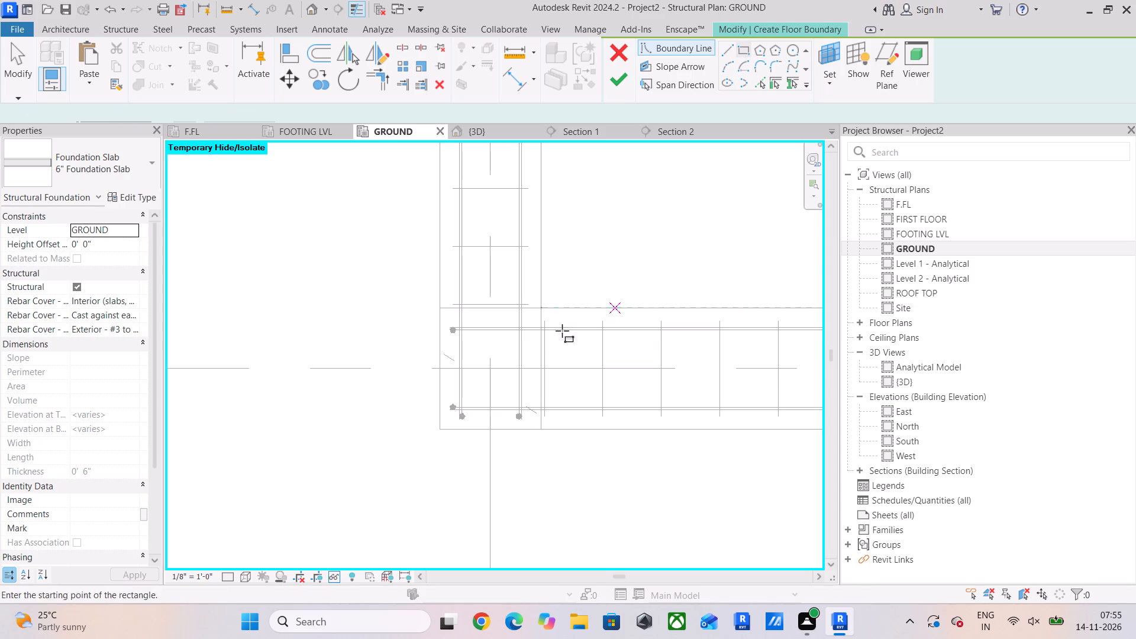
click(443, 431)
scroll(348, 254, down, 6)
middle_drag(348, 254, 356, 263)
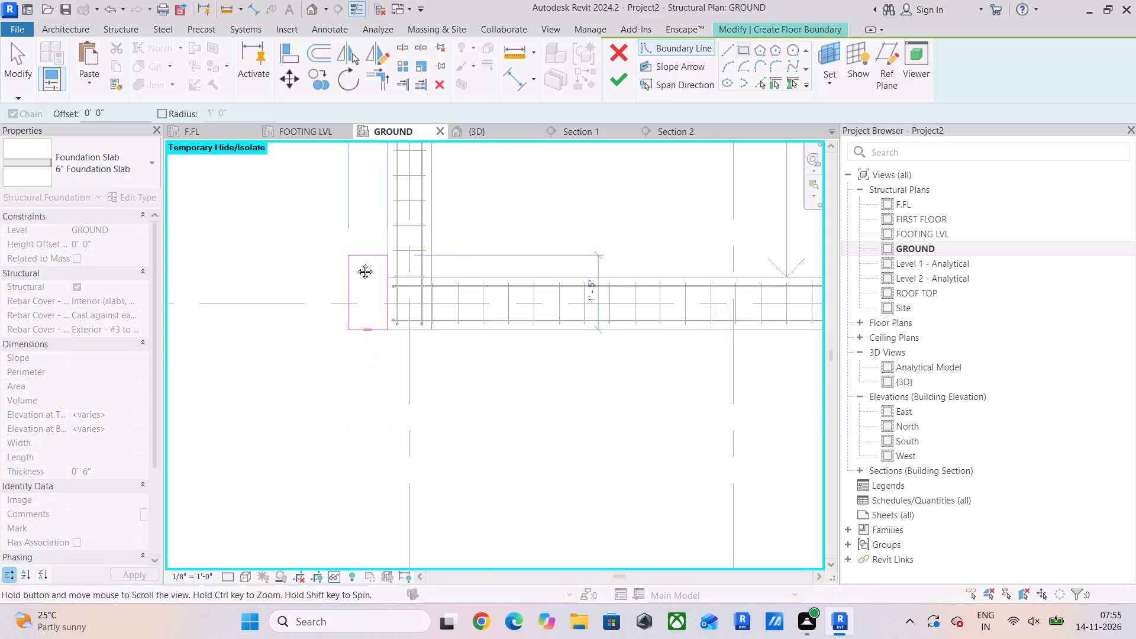
middle_drag(356, 263, 683, 548)
scroll(461, 330, down, 6)
middle_drag(472, 352, 560, 491)
middle_drag(479, 288, 443, 386)
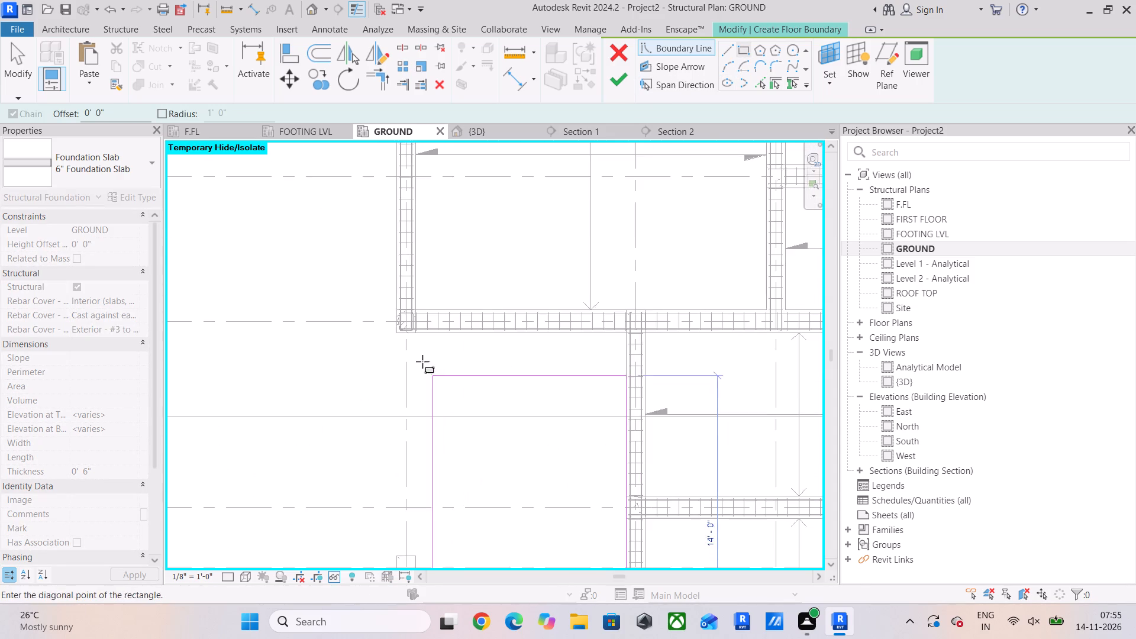
scroll(400, 337, up, 10)
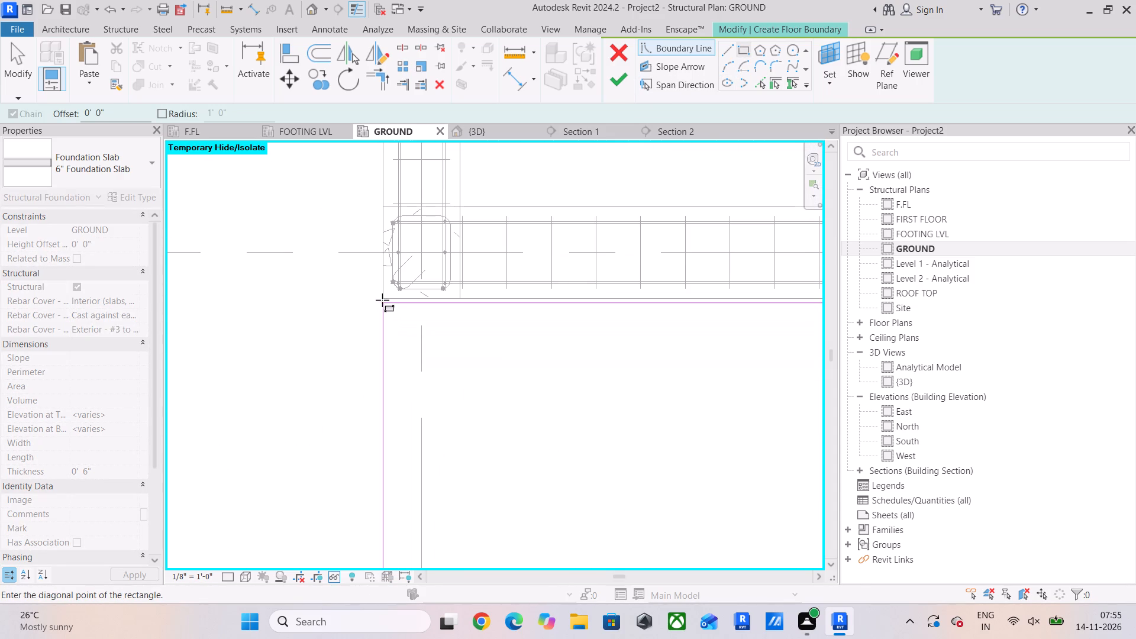
click(386, 301)
scroll(494, 372, down, 5)
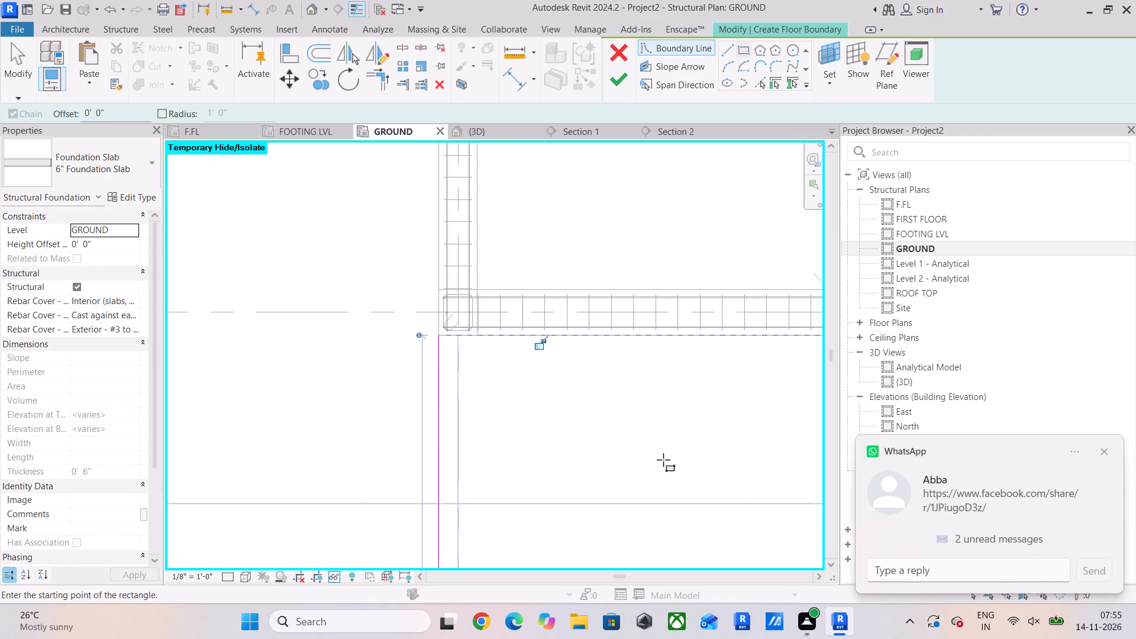
click(1103, 447)
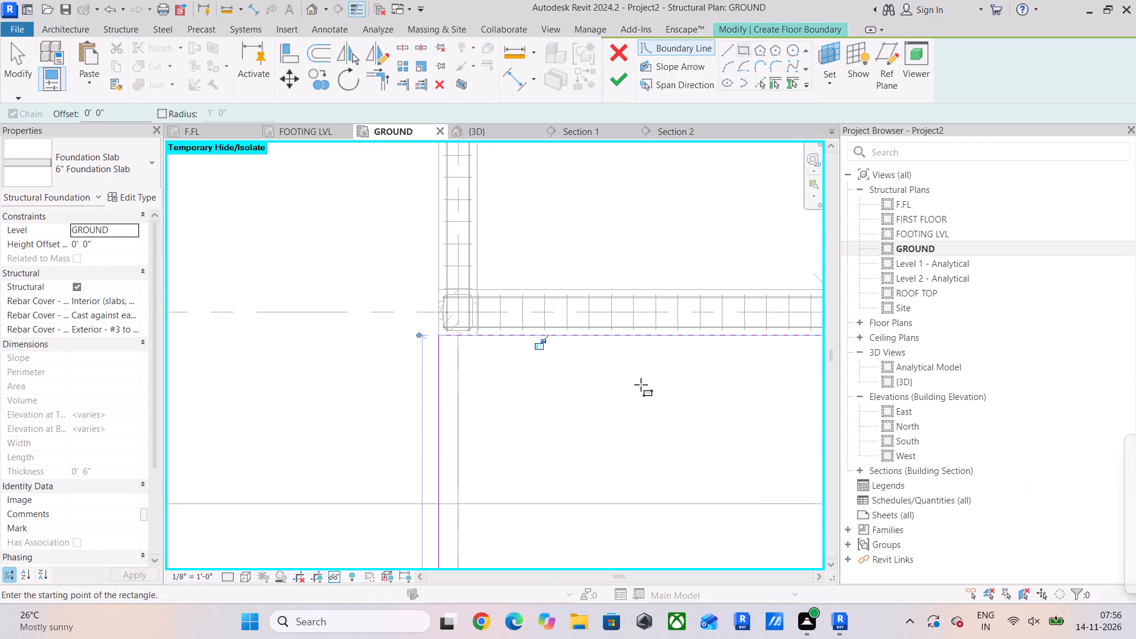
scroll(628, 382, down, 6)
scroll(562, 357, up, 10)
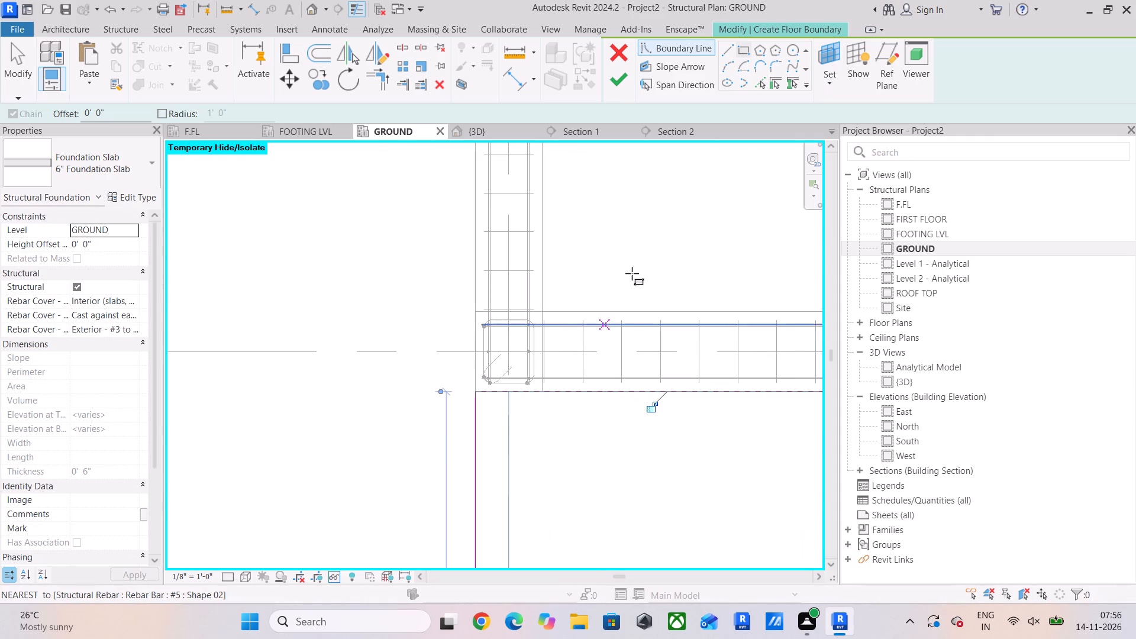
click(618, 86)
scroll(534, 328, down, 6)
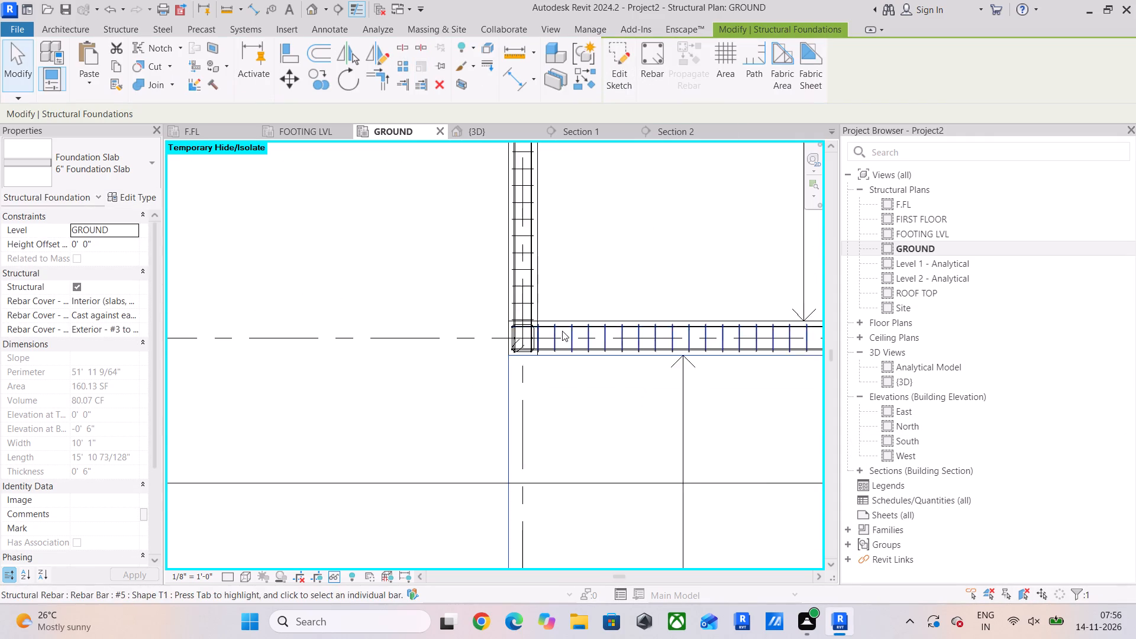
middle_drag(563, 331, 303, 265)
scroll(369, 298, down, 5)
middle_drag(416, 315, 399, 268)
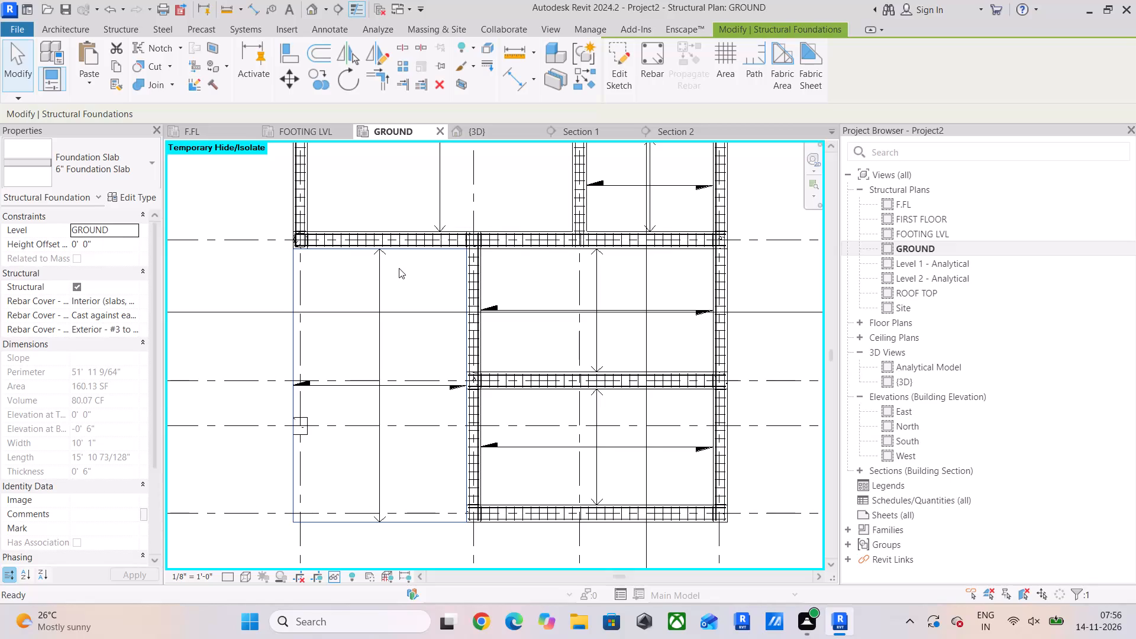
click(234, 282)
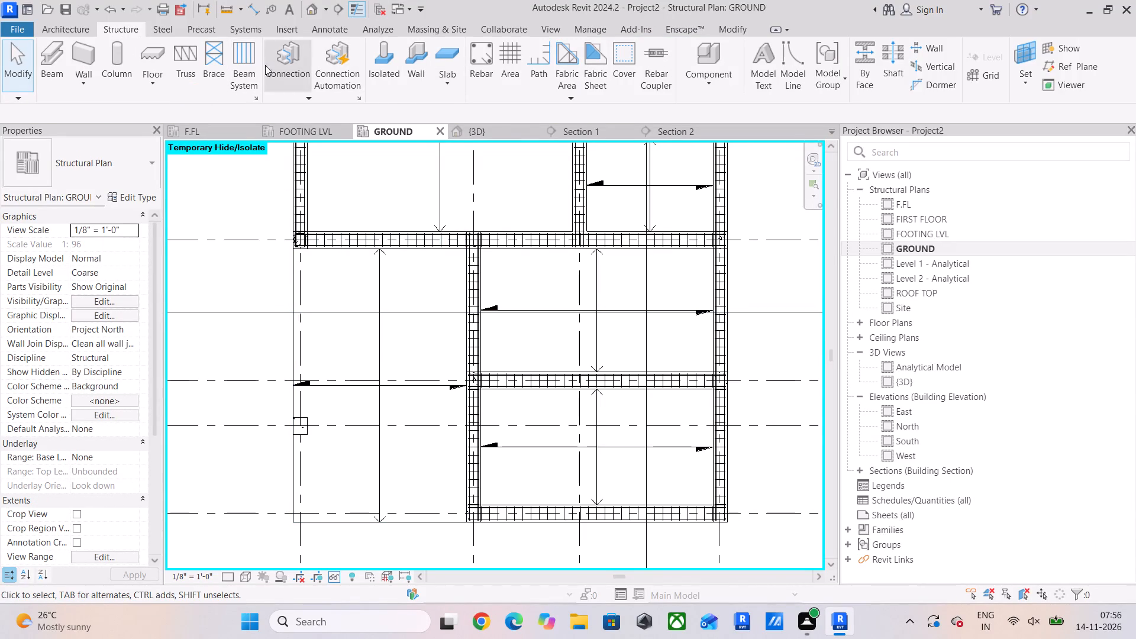
Add a rebar cover setting named SLAB COVER with a 25 mm cover distance.
click(624, 49)
click(290, 329)
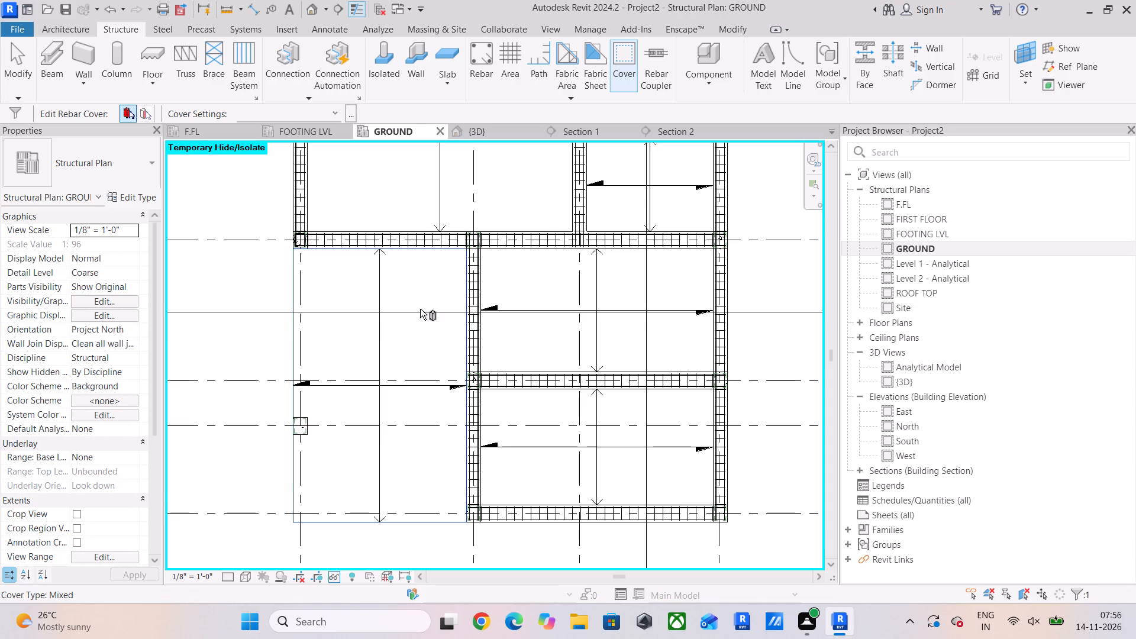
click(351, 110)
click(724, 275)
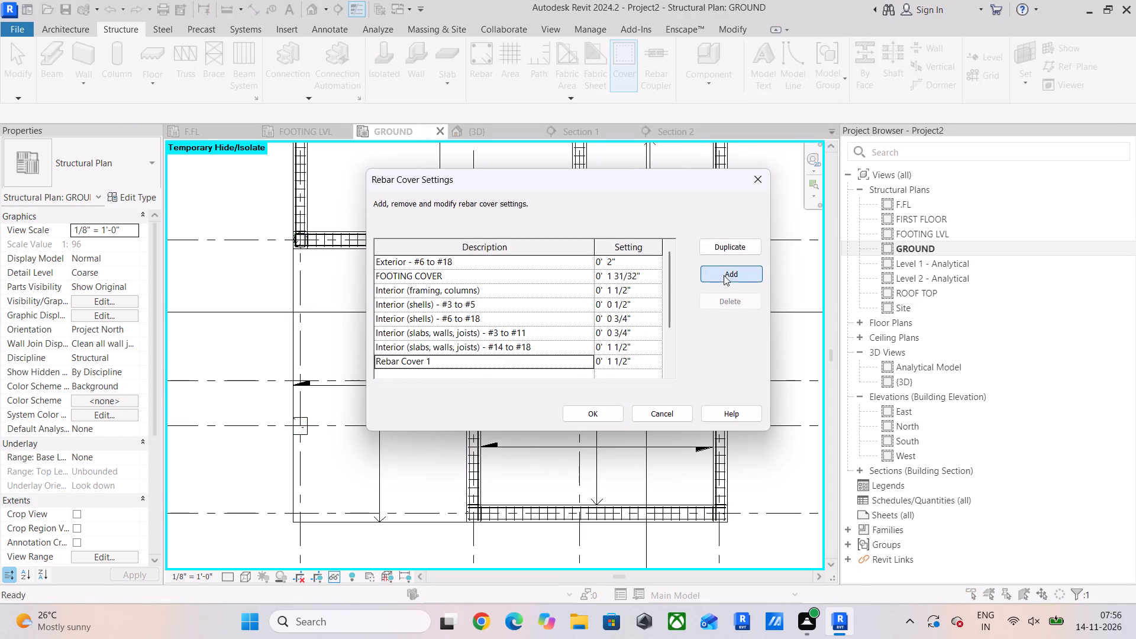
click(471, 364)
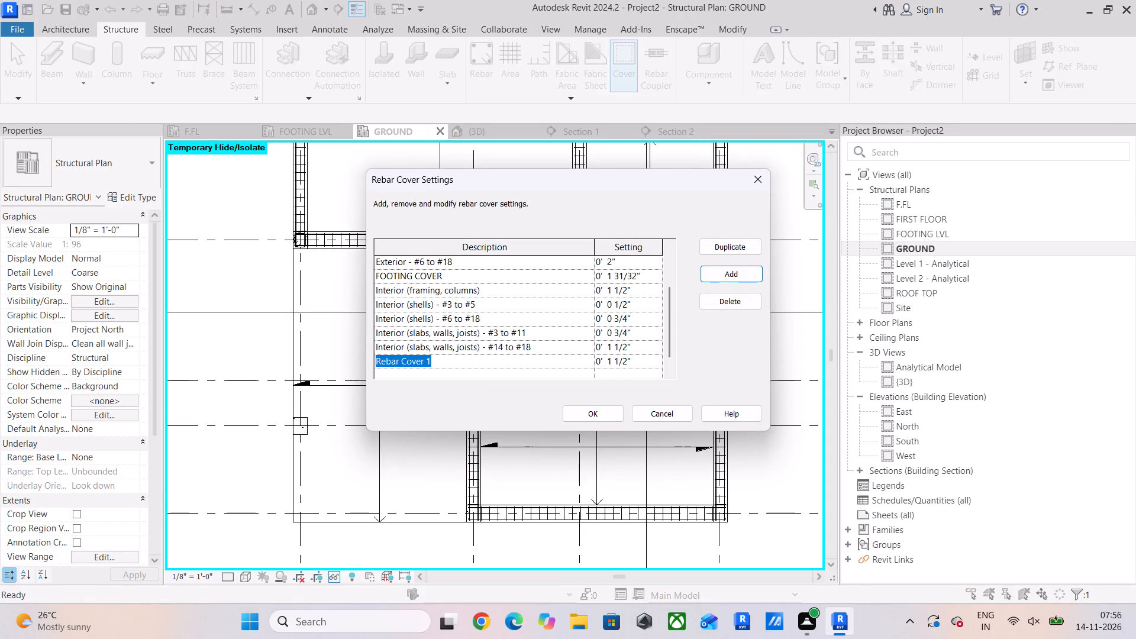
text(SLABC)
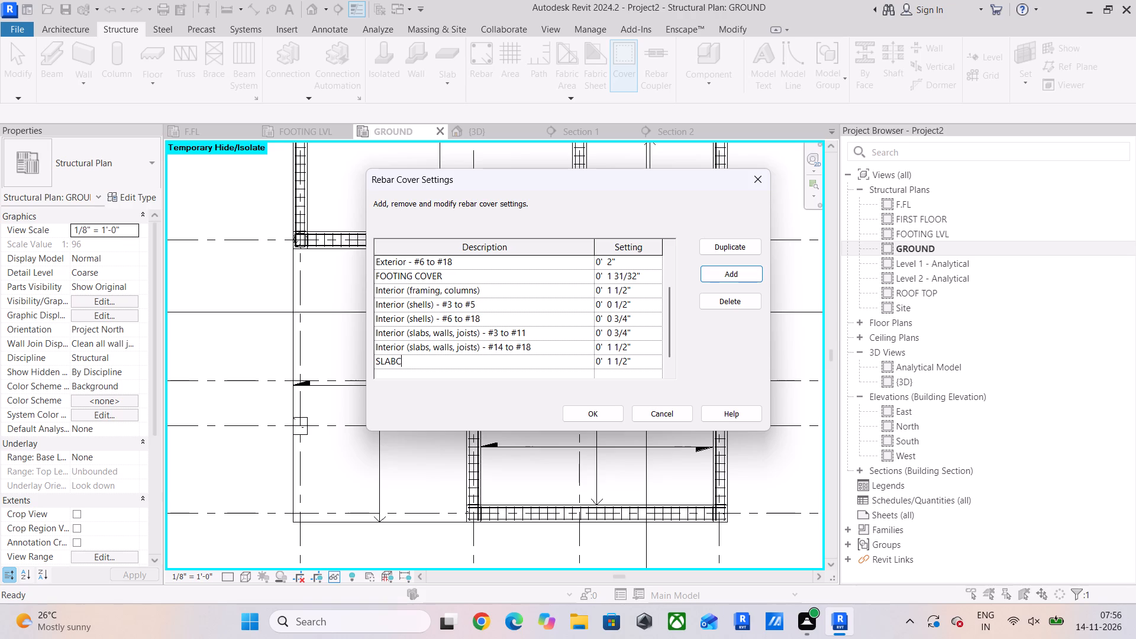
key(BackSpace)
key(space)
text(COVER)
key(Return)
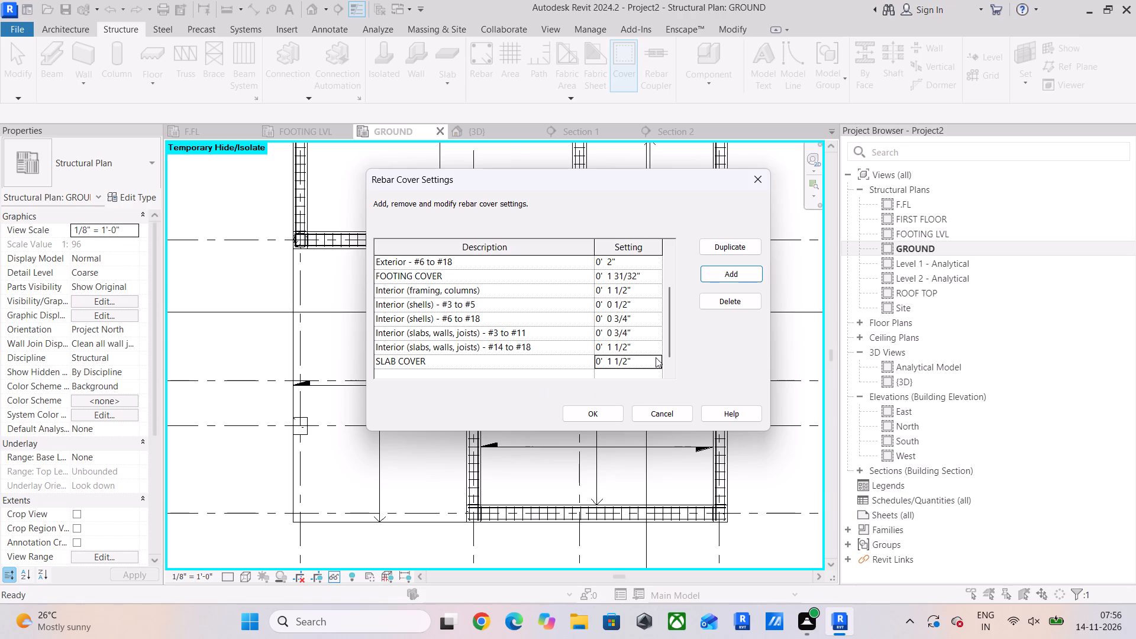
click(646, 364)
text(25MM)
key(Return)
click(600, 415)
Assign the SLAB COVER rebar cover to the open corner slab.
click(356, 524)
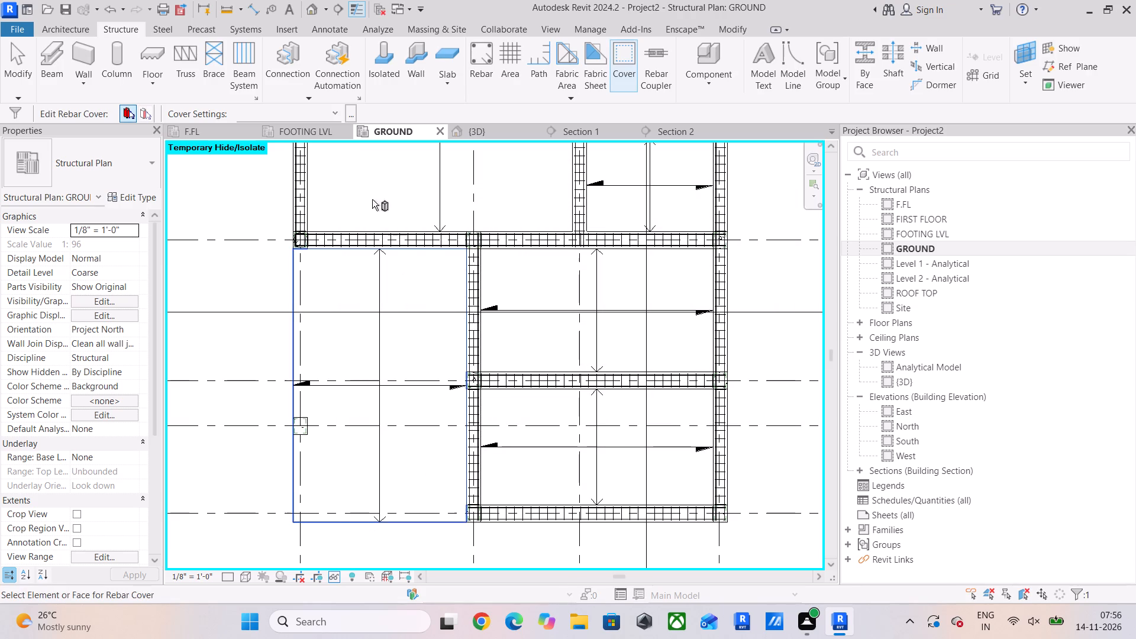
click(339, 110)
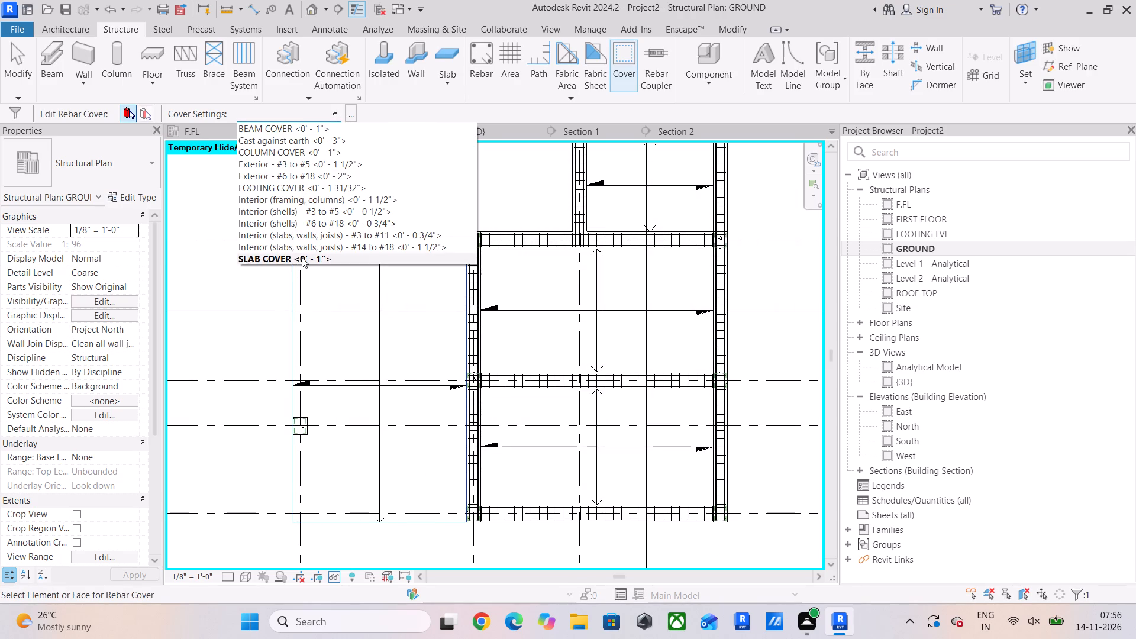
click(302, 257)
Pick the foundation slab in the large bay above the open corner slab for editing its rebar cover.
middle_drag(334, 220, 333, 326)
scroll(317, 322, up, 5)
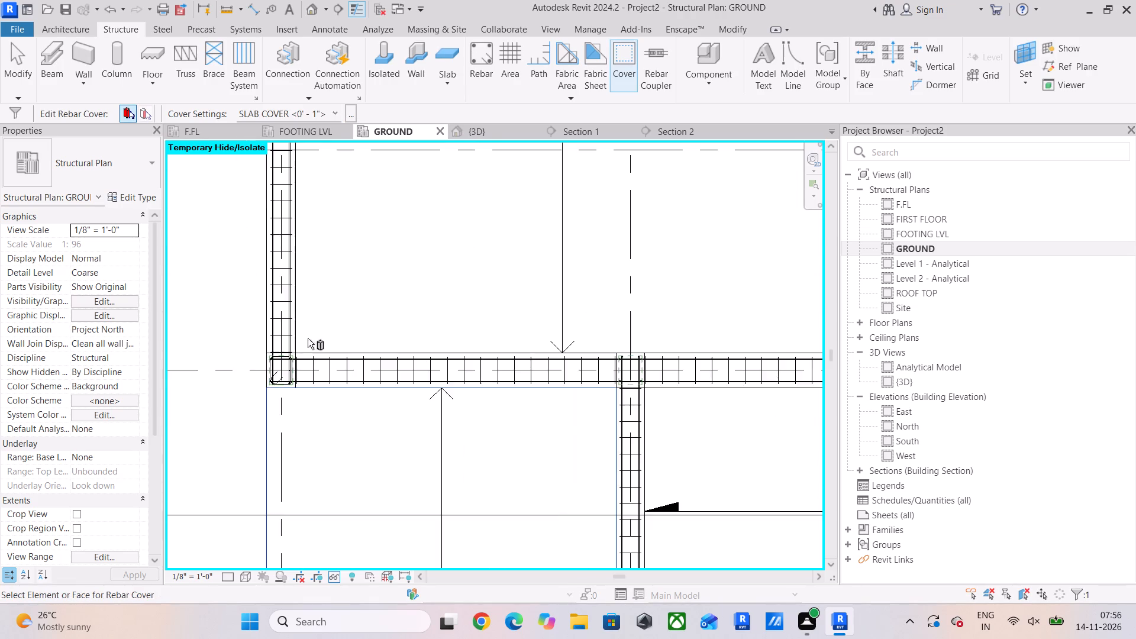
scroll(308, 338, up, 10)
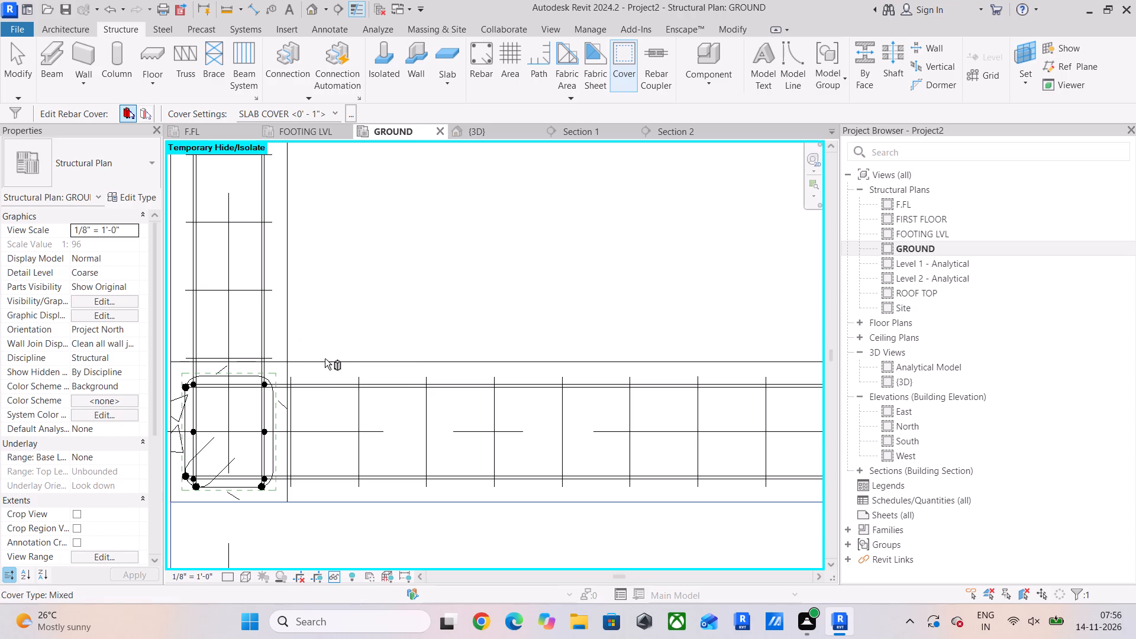
scroll(402, 314, down, 10)
scroll(464, 309, down, 4)
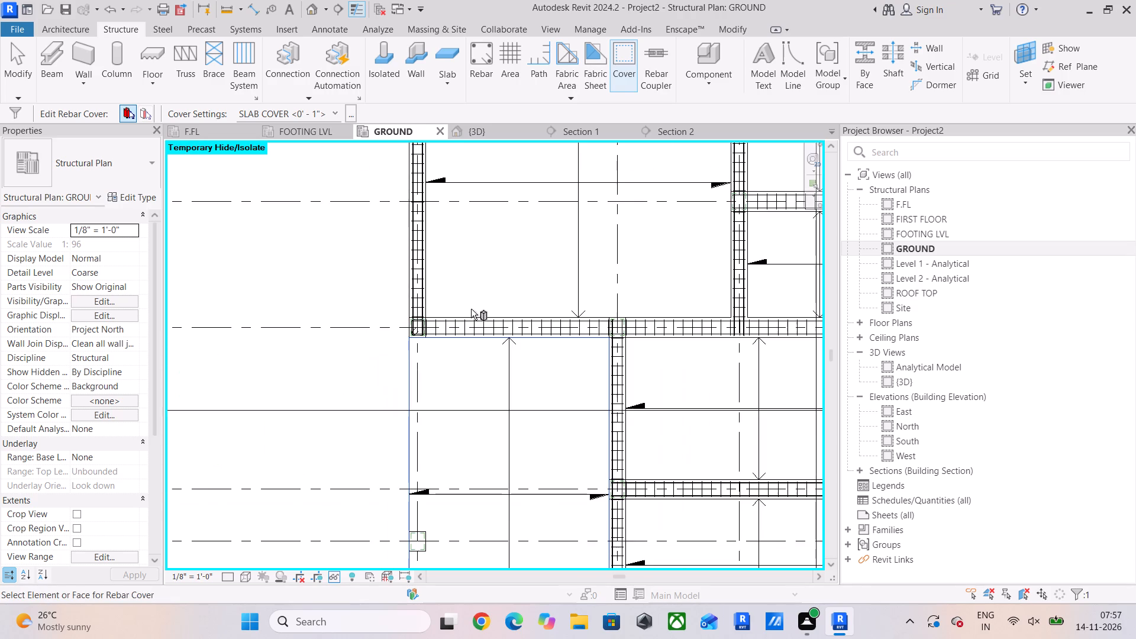
middle_drag(471, 309, 450, 342)
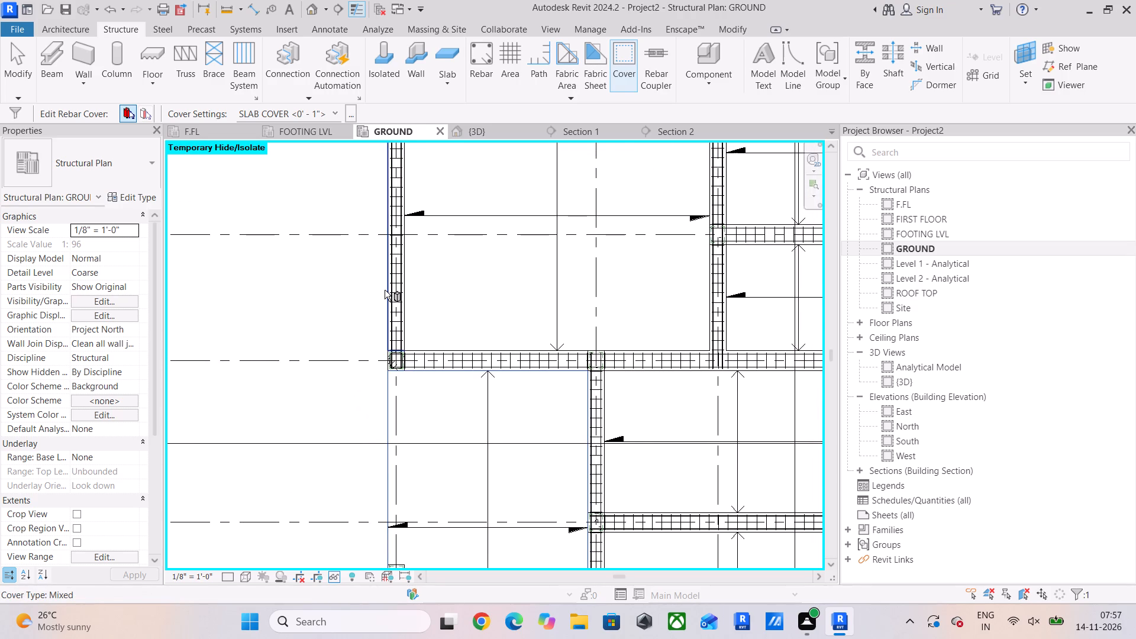
click(385, 290)
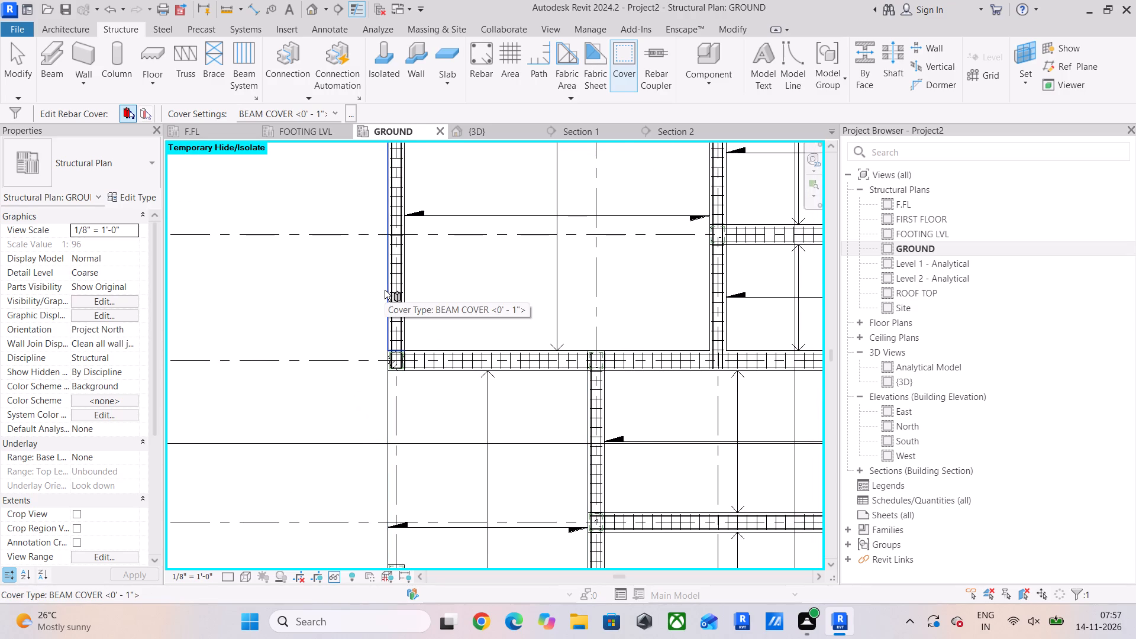
scroll(471, 336, up, 4)
click(458, 314)
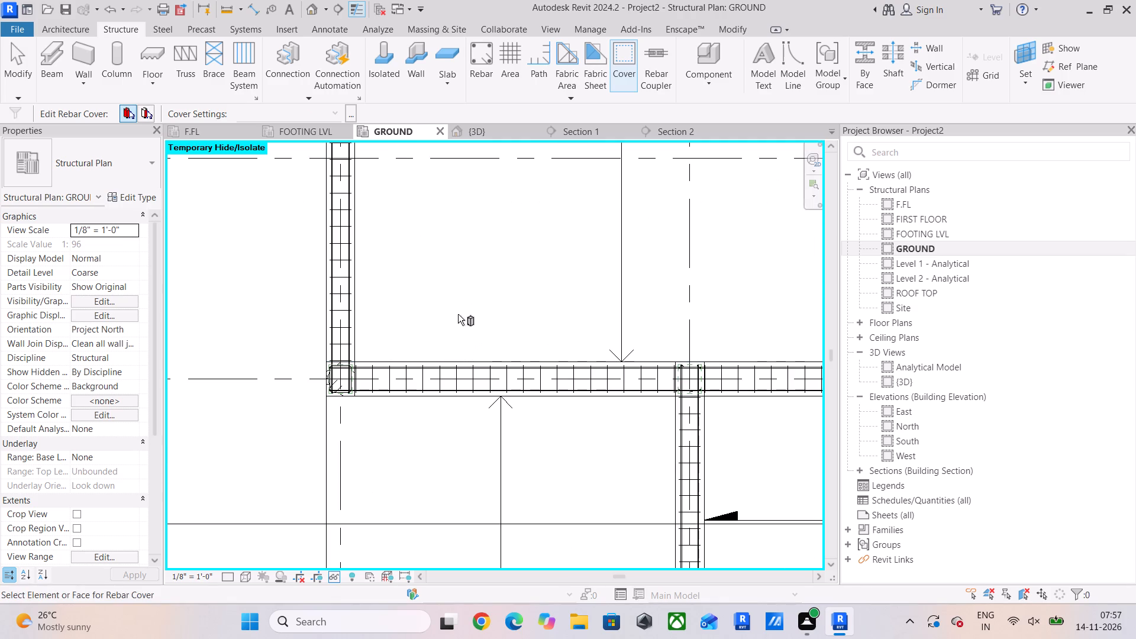